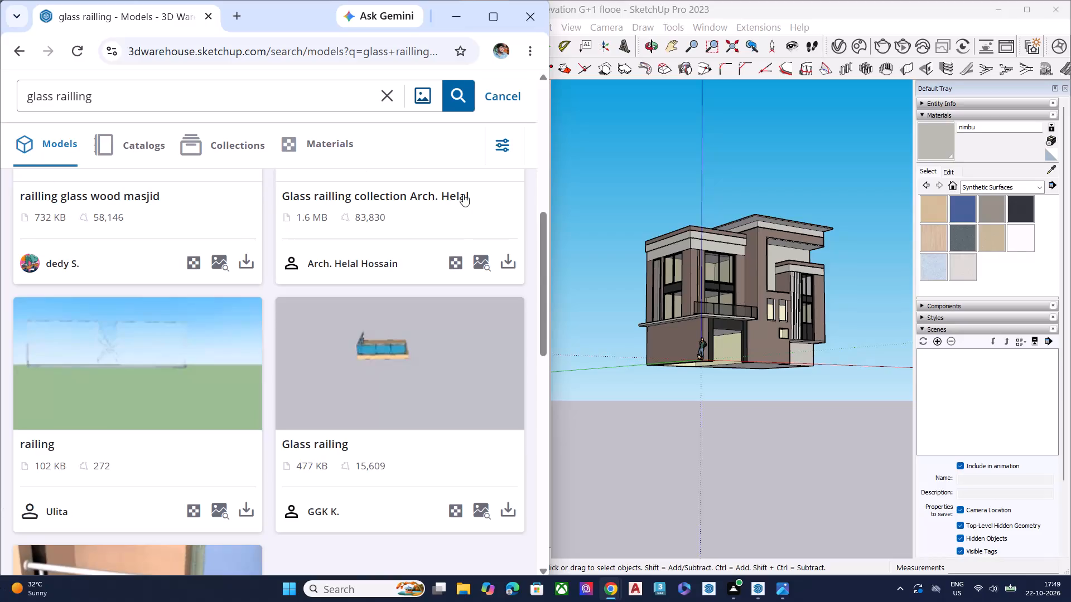
Look through the glass railing models on 3D Warehouse and switch back to the SketchUp house model.
scroll(392, 373, "down", 4)
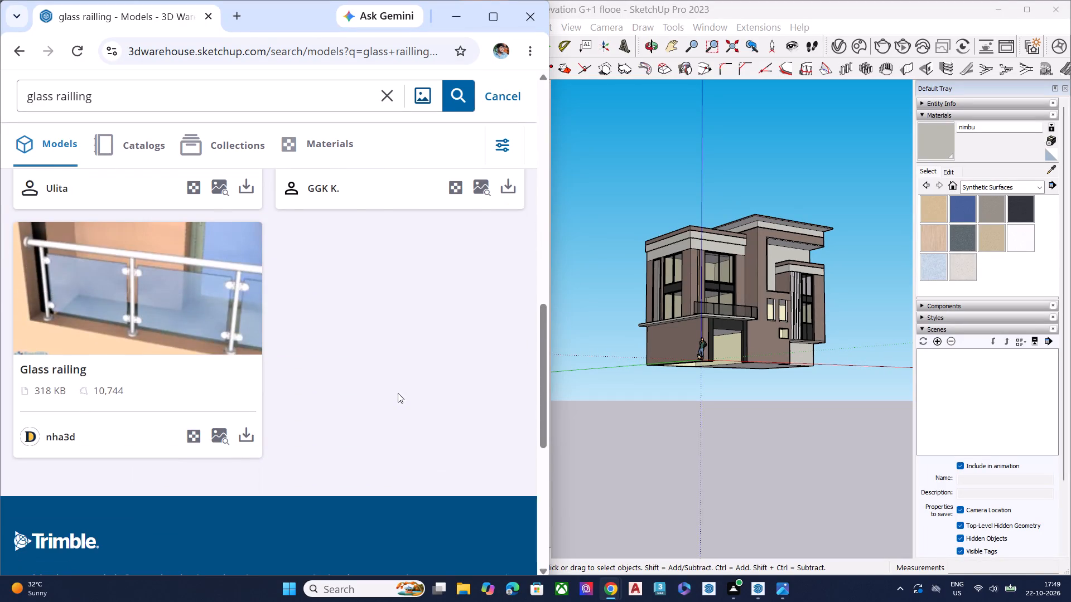
scroll(388, 362, "up", 4)
left_click(459, 17)
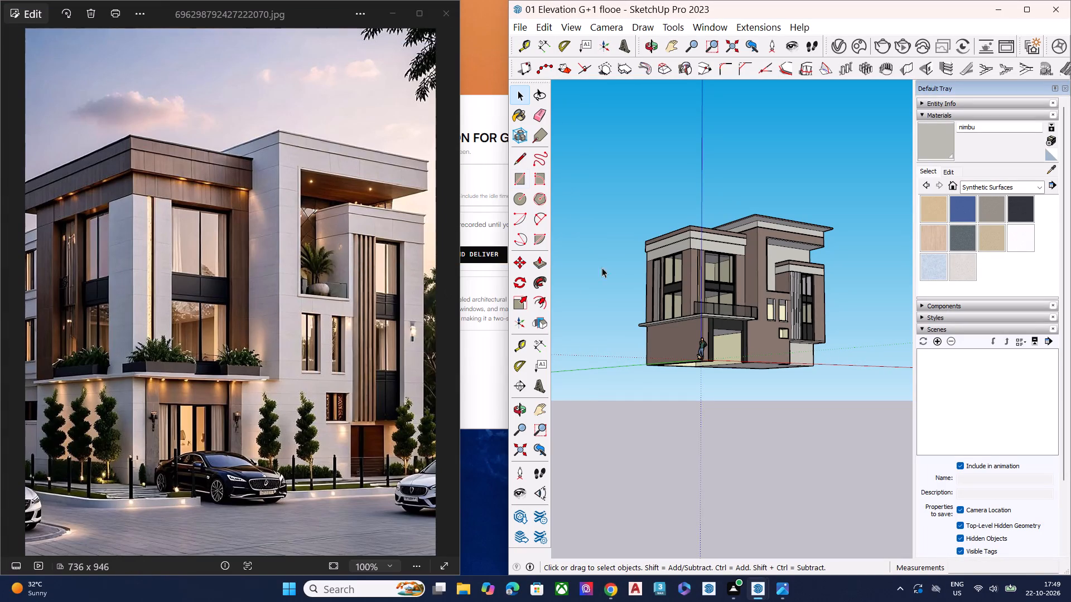
Examine the first-floor balcony slab, its front glass railing and the unrailed side around the building corner.
scroll(749, 324, "up", 6)
middle_click_drag(740, 338, 725, 468)
scroll(641, 452, "up", 1)
scroll(618, 400, "up", 1)
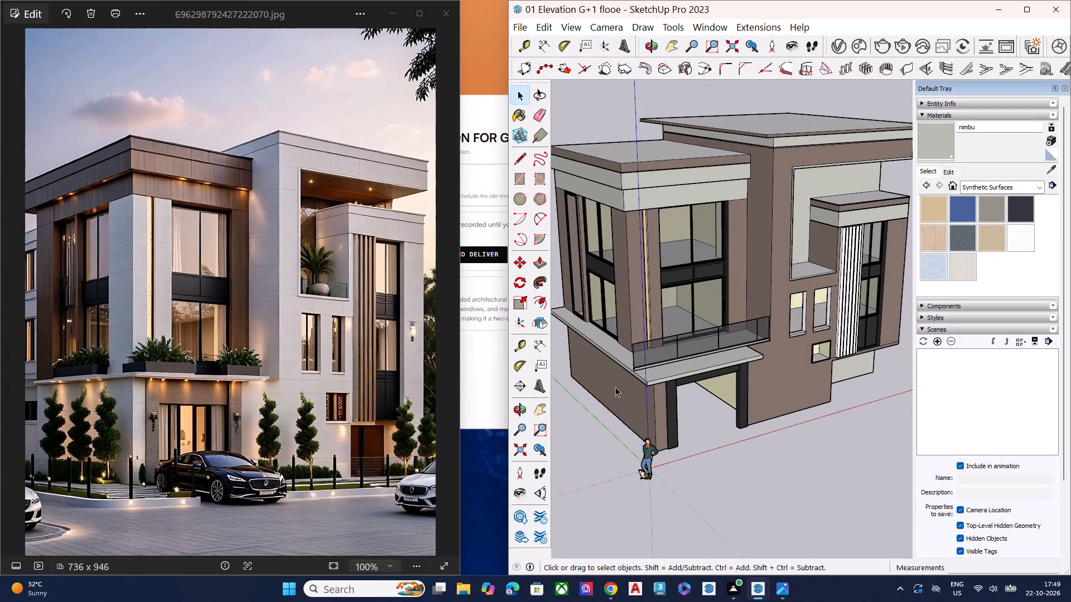
scroll(615, 387, "up", 7)
scroll(612, 356, "down", 6)
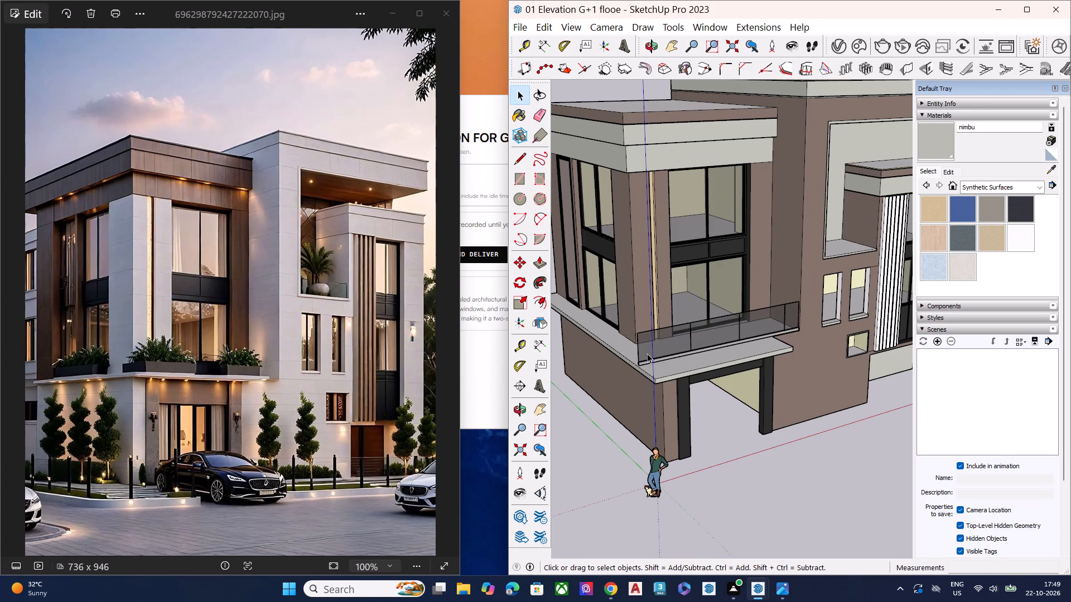
scroll(650, 292, "up", 4)
scroll(674, 329, "down", 3)
scroll(665, 373, "up", 1)
scroll(665, 380, "down", 3)
middle_click_drag(665, 394, 720, 460)
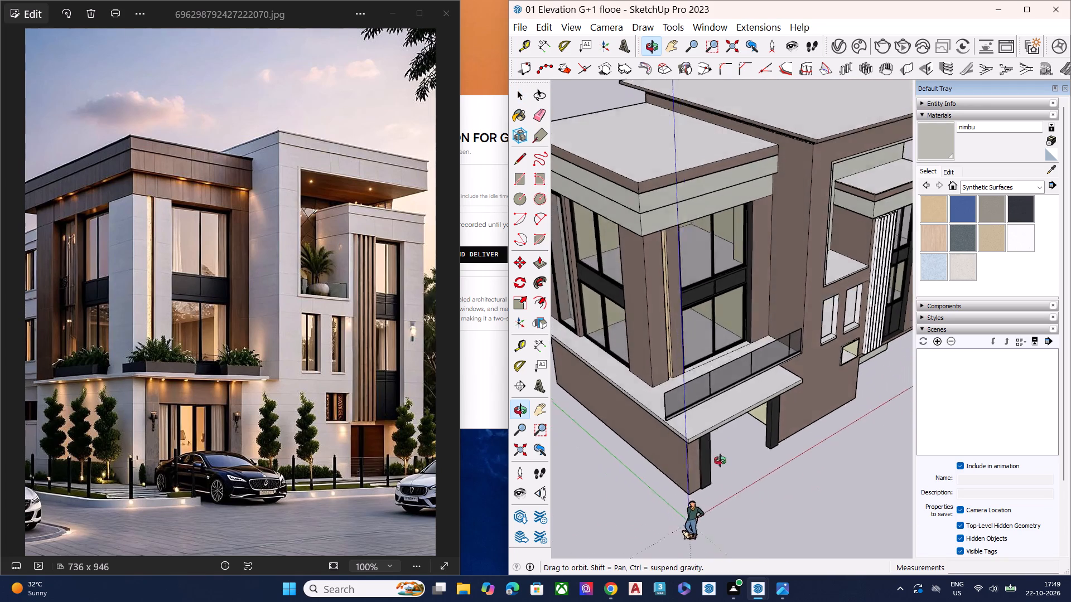
middle_click_drag(720, 460, 807, 420)
scroll(676, 415, "up", 8)
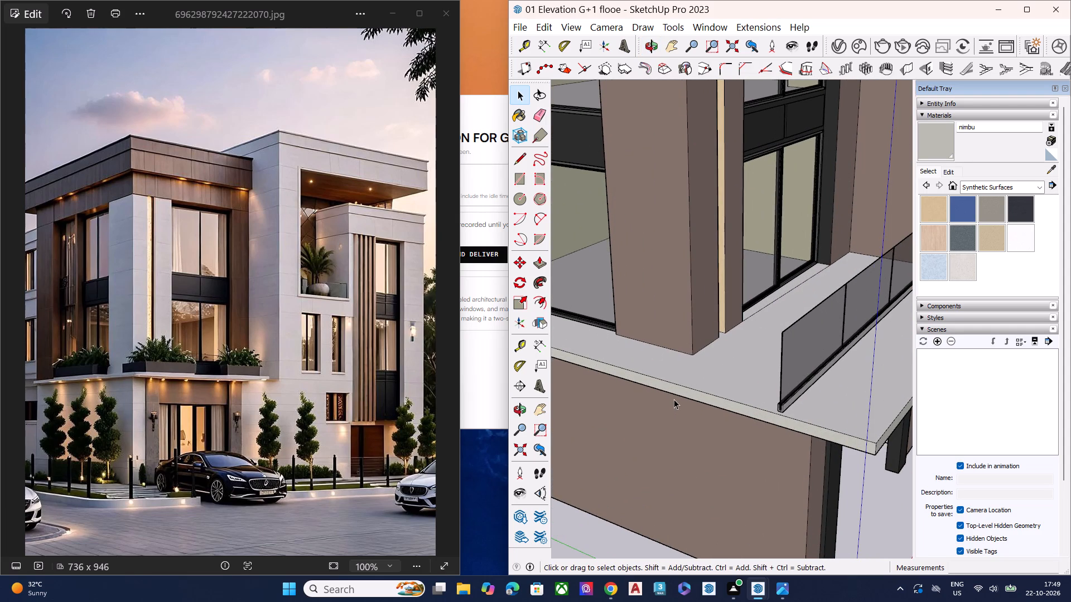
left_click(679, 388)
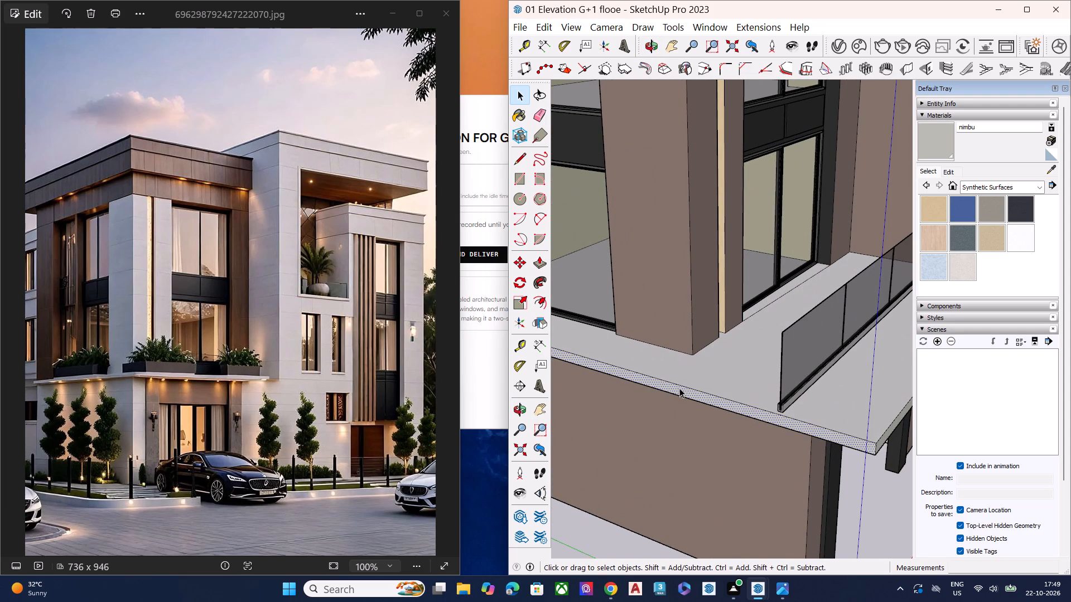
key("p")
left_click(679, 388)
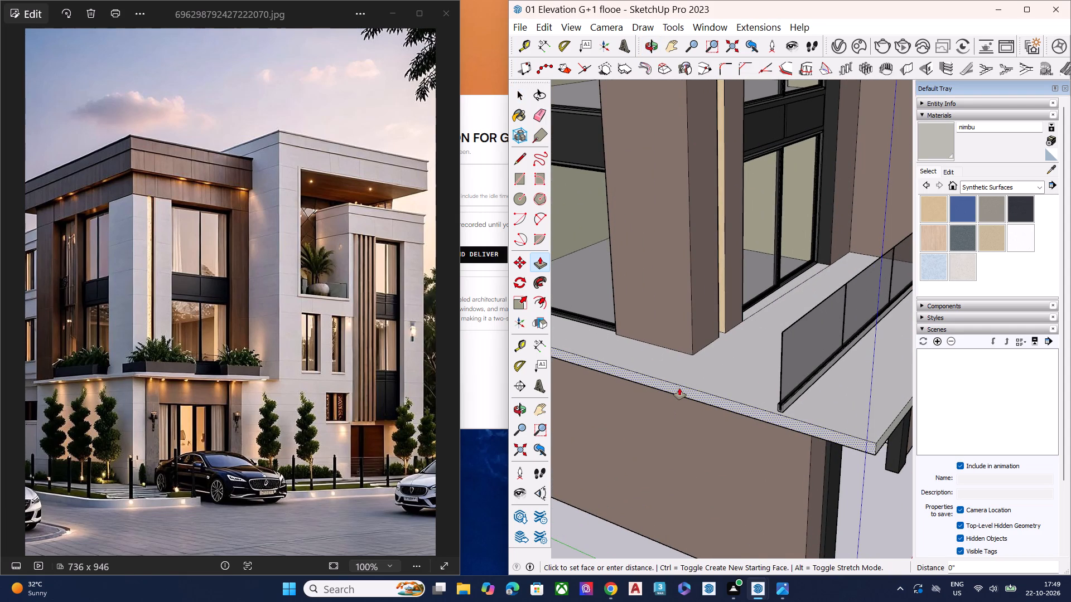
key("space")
Copy the balcony's front glass railing about 10' 1" out past the side of the building.
scroll(741, 390, "down", 2)
scroll(741, 390, "up", 1)
scroll(741, 390, "down", 6)
scroll(579, 352, "up", 8)
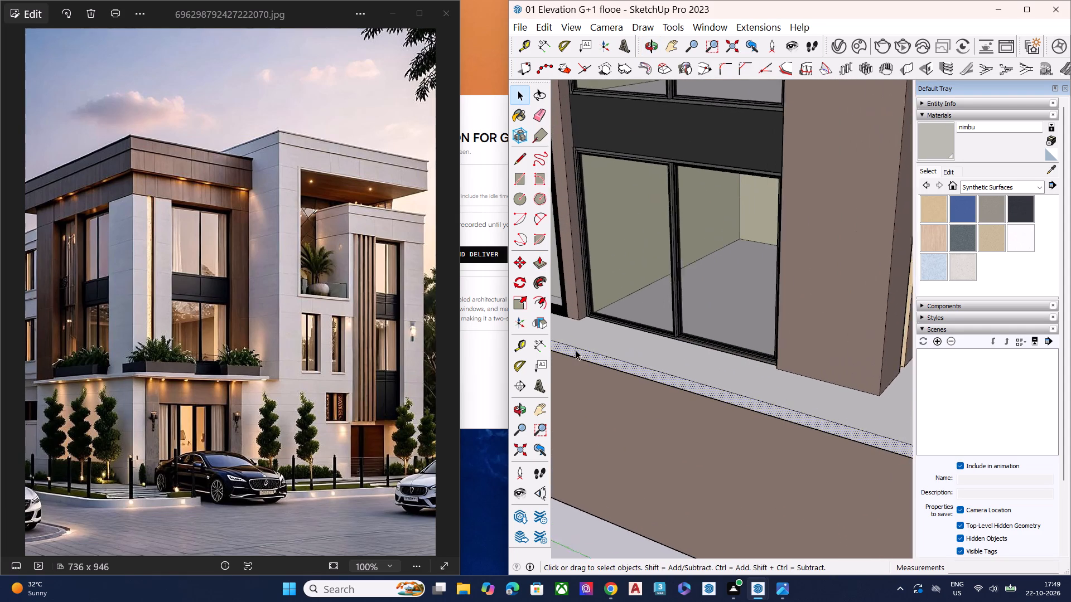
scroll(576, 350, "up", 1)
scroll(576, 351, "down", 6)
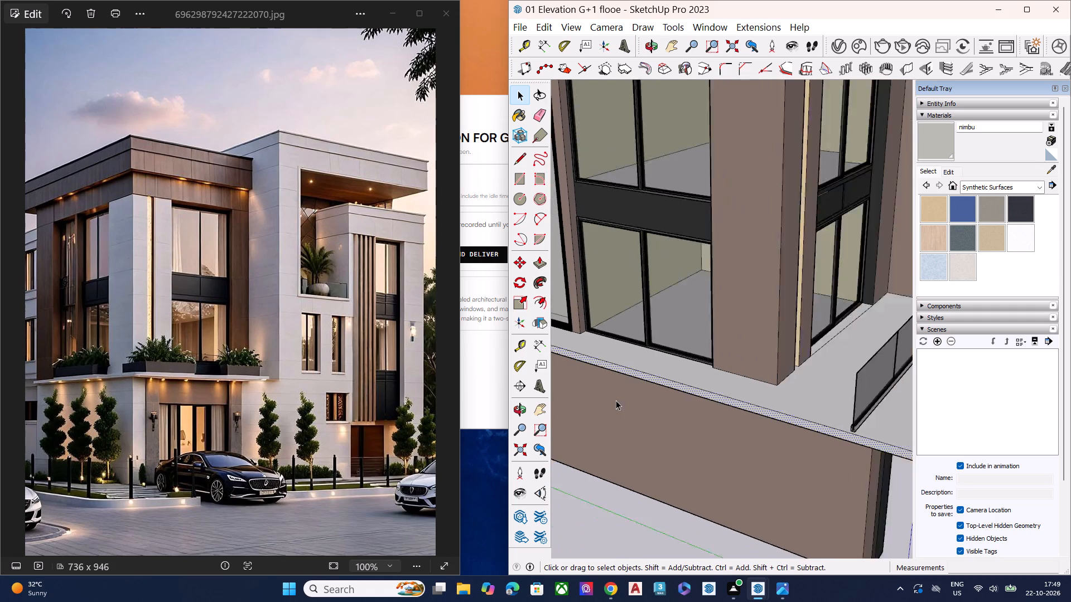
scroll(616, 400, "down", 4)
middle_click_drag(774, 409, 809, 385)
scroll(809, 385, "up", 9)
left_click(795, 407)
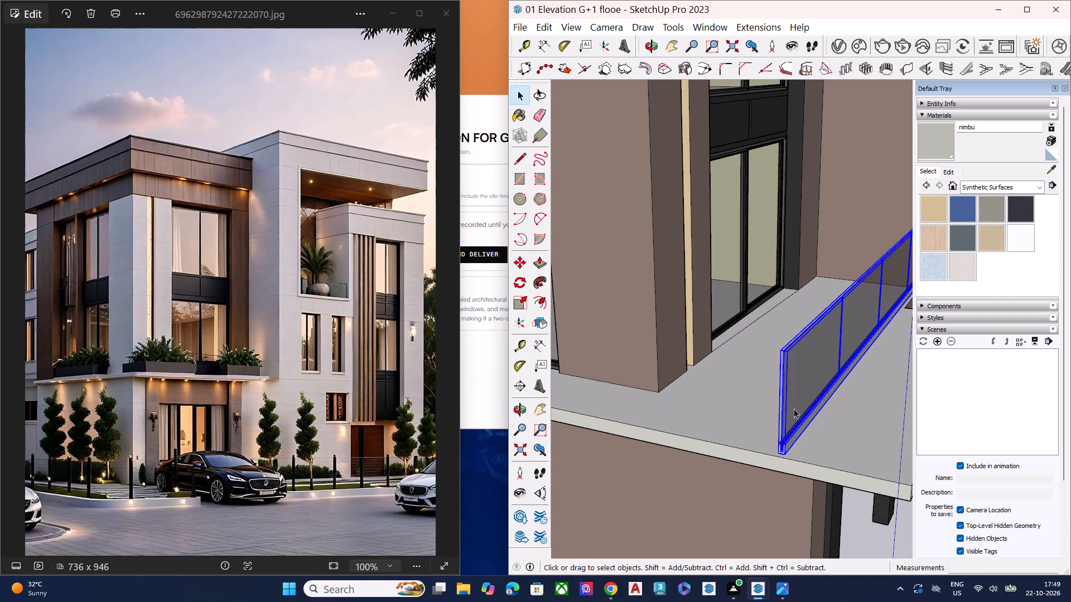
key("m")
left_click(790, 457)
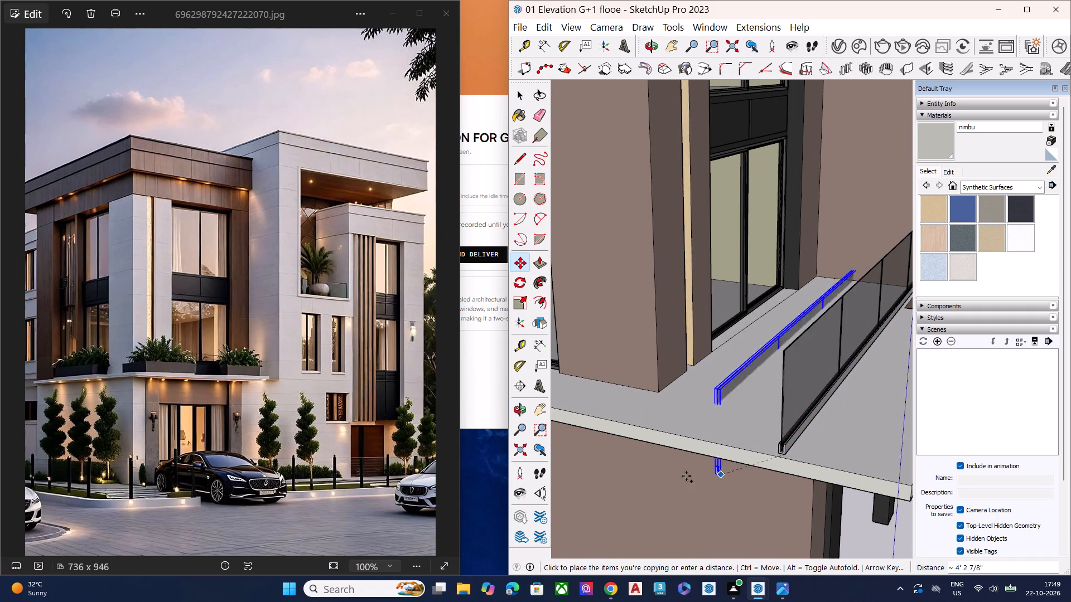
scroll(681, 421, "down", 8)
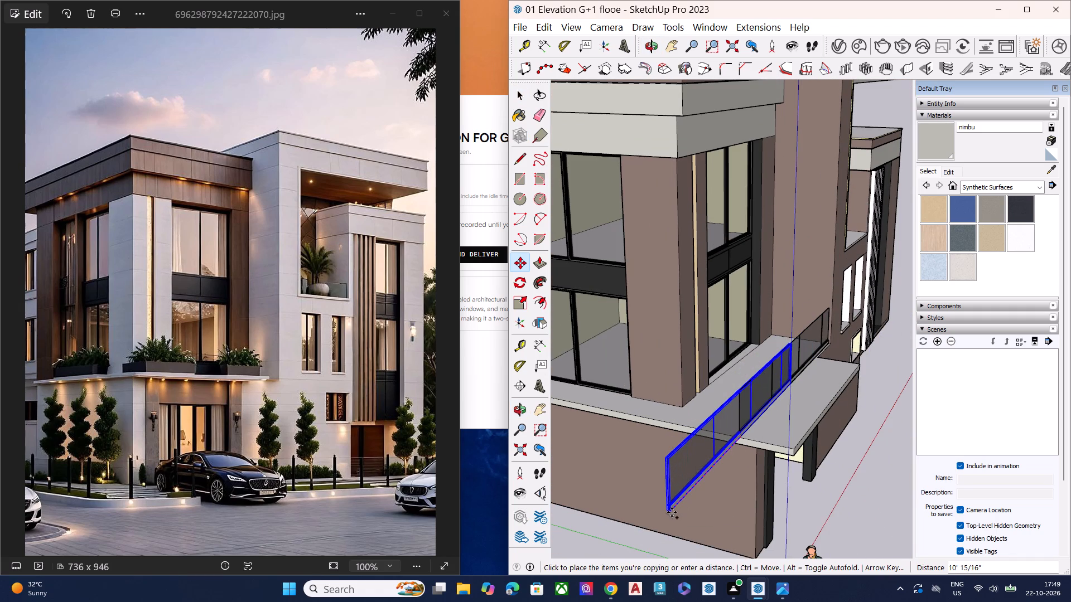
left_click(672, 513)
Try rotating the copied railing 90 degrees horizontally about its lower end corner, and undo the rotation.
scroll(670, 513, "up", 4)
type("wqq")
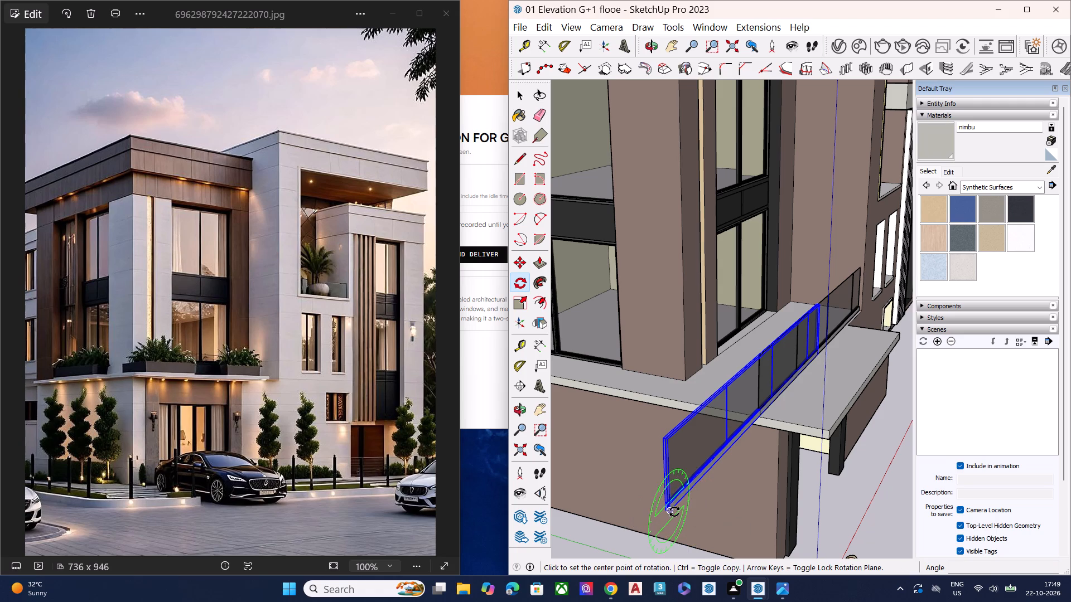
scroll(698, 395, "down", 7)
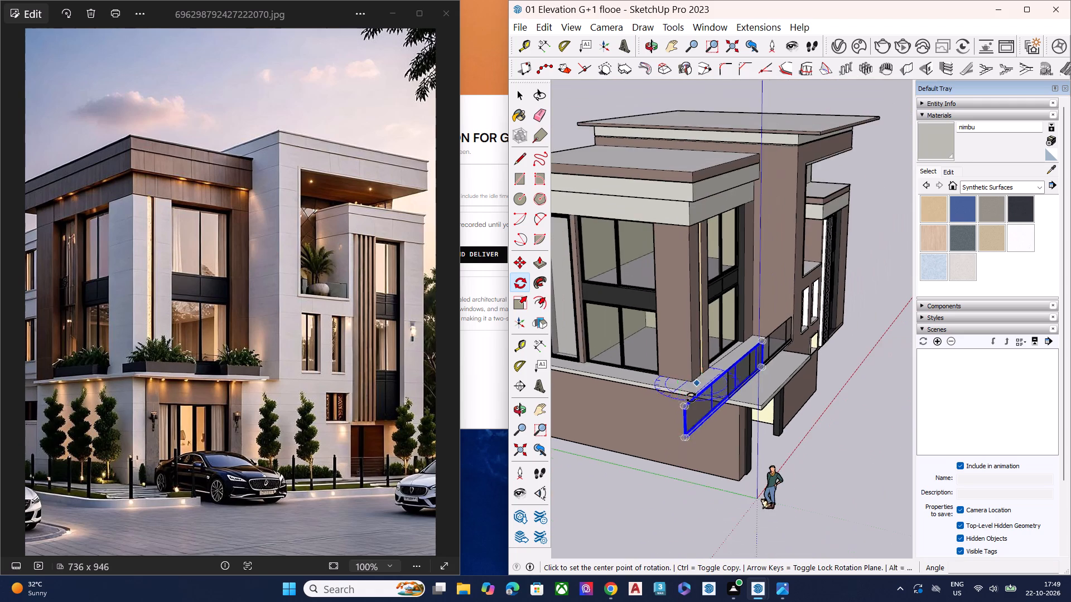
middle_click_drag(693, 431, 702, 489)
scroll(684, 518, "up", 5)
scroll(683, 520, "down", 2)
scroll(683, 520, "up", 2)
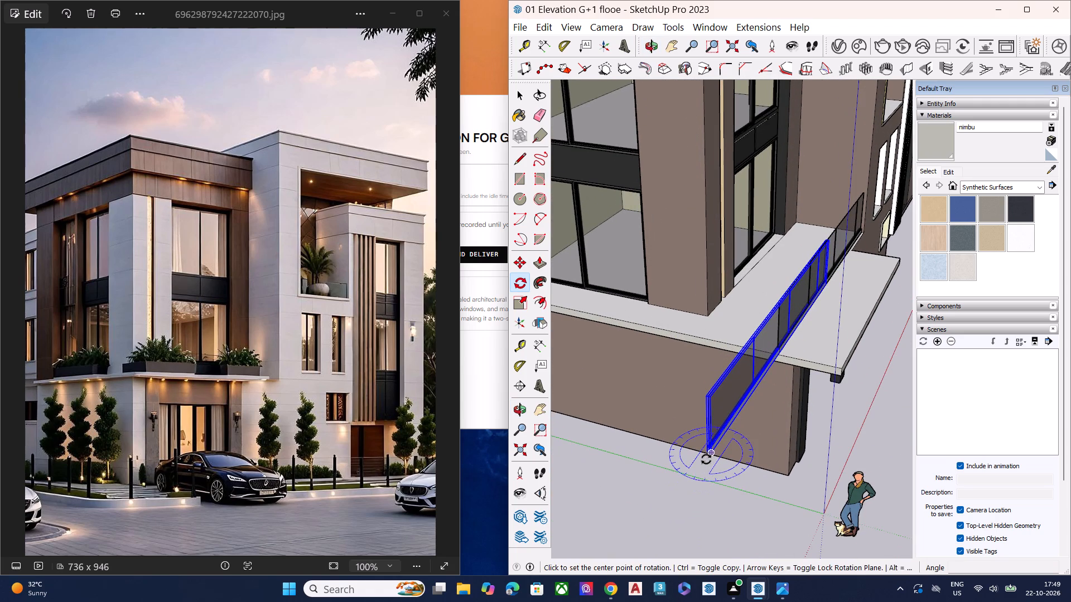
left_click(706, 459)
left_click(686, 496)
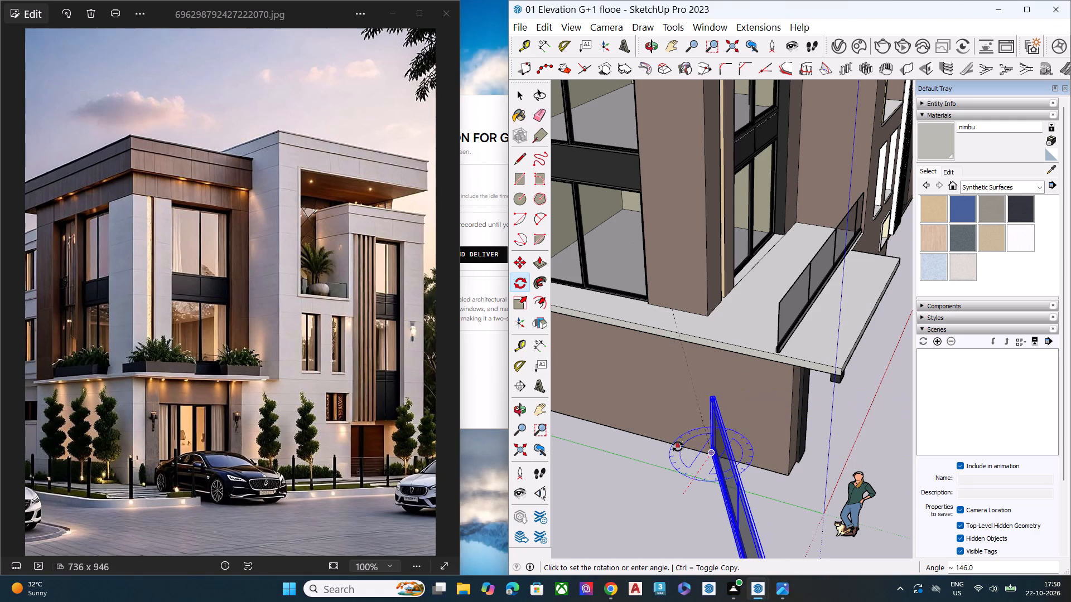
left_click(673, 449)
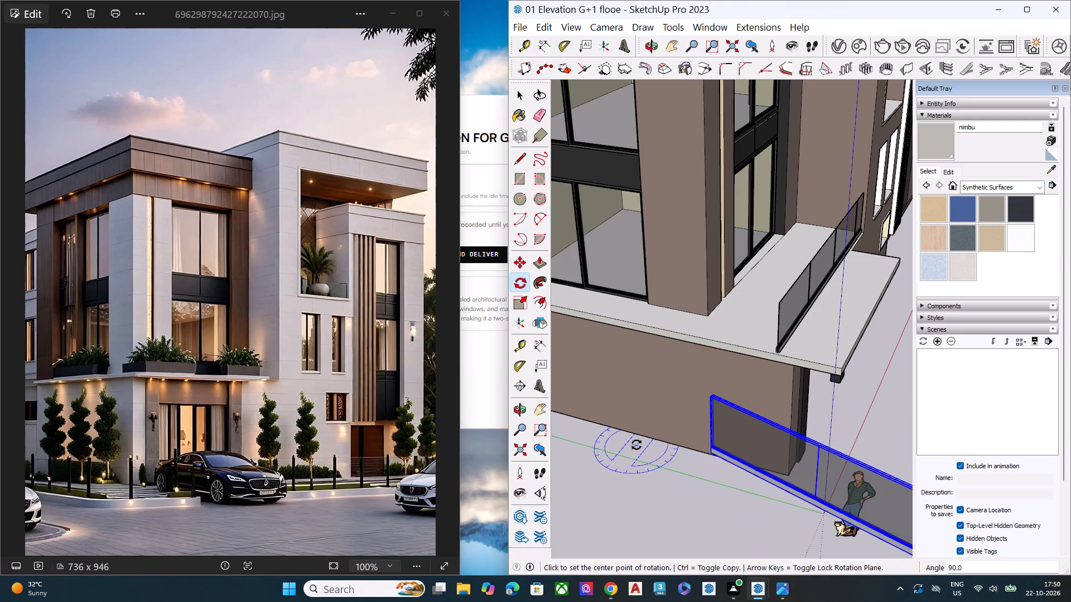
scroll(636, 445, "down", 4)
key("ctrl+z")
Rotate the copied railing 90 degrees horizontally so it runs along the green axis, parallel to the building's side wall.
scroll(683, 459, "up", 1)
scroll(683, 459, "down", 1)
scroll(683, 459, "up", 4)
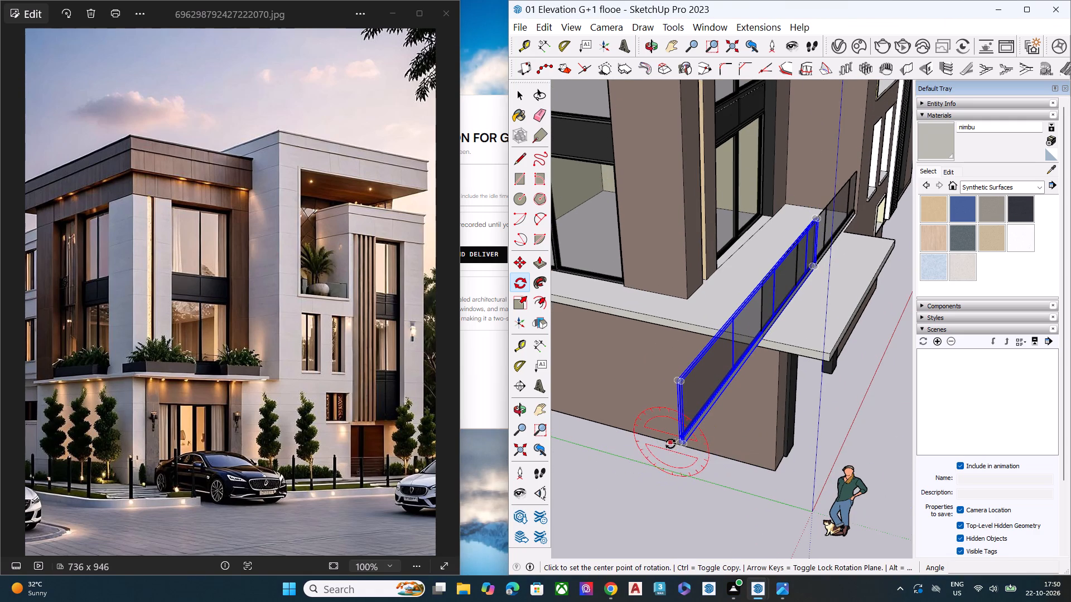
left_click(669, 448)
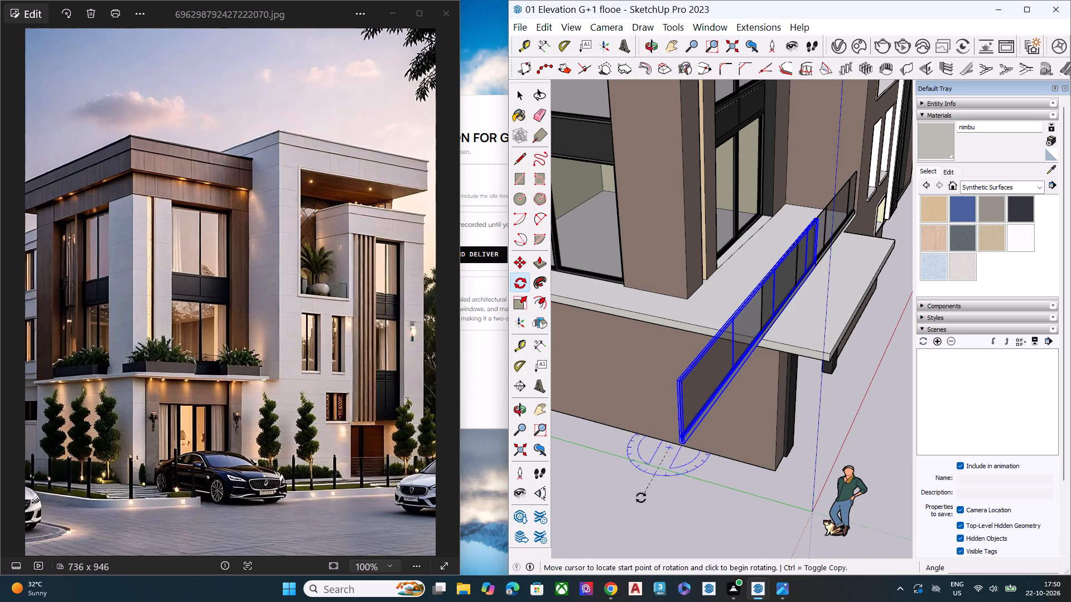
left_click(637, 497)
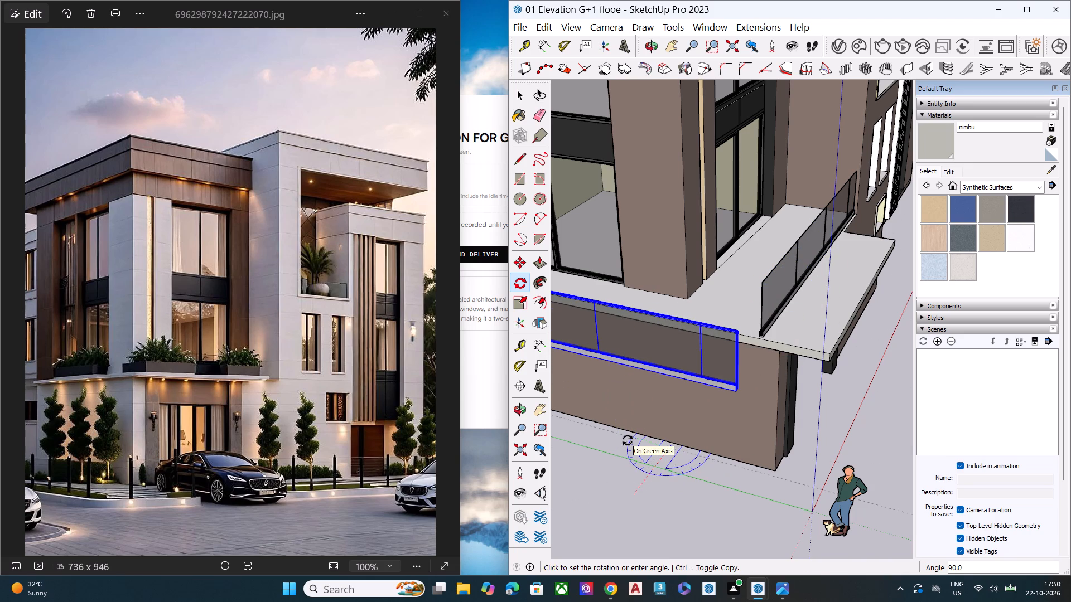
left_click(628, 440)
key("space")
Move the rotated railing by its lower end corner onto the balcony slab's side edge, beside the front railing's end.
middle_click_drag(685, 437, 532, 433)
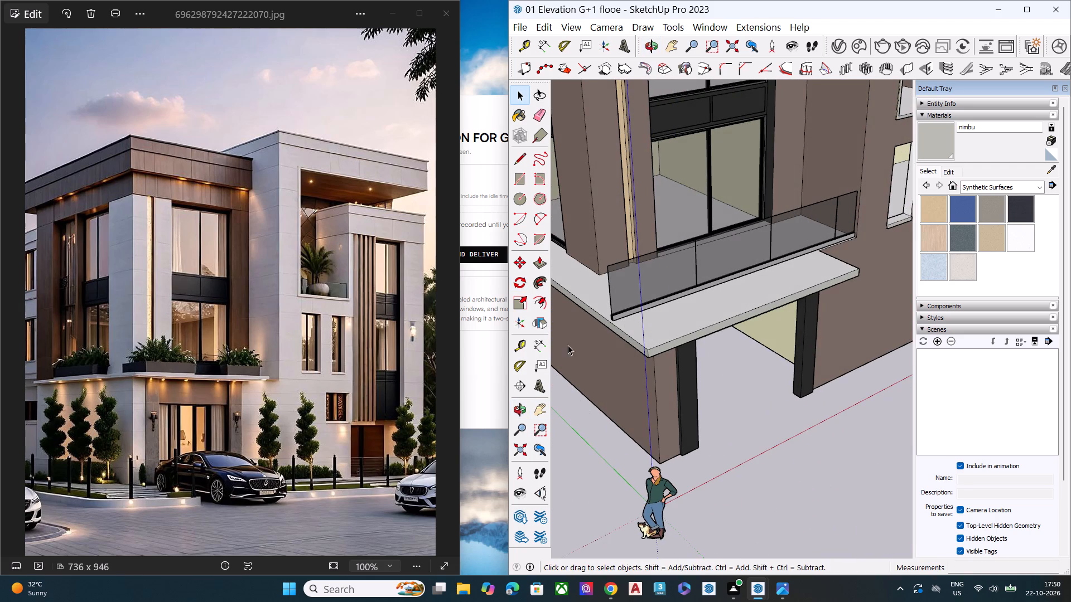
scroll(580, 384, "down", 5)
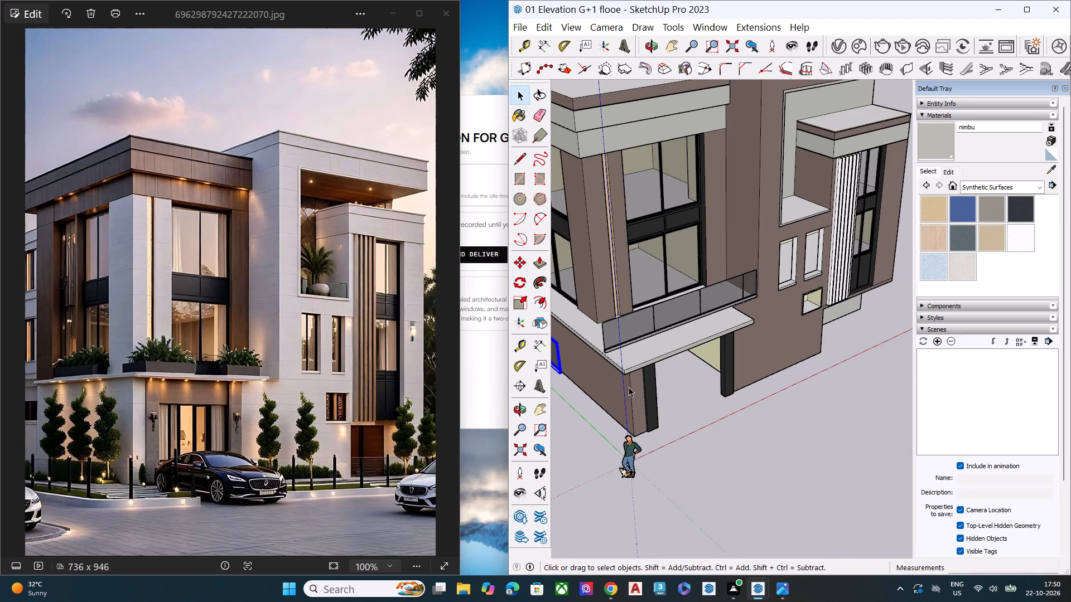
scroll(633, 386, "down", 5)
scroll(633, 393, "up", 1)
scroll(633, 394, "down", 1)
middle_click_drag(592, 386, 571, 342)
scroll(581, 365, "up", 8)
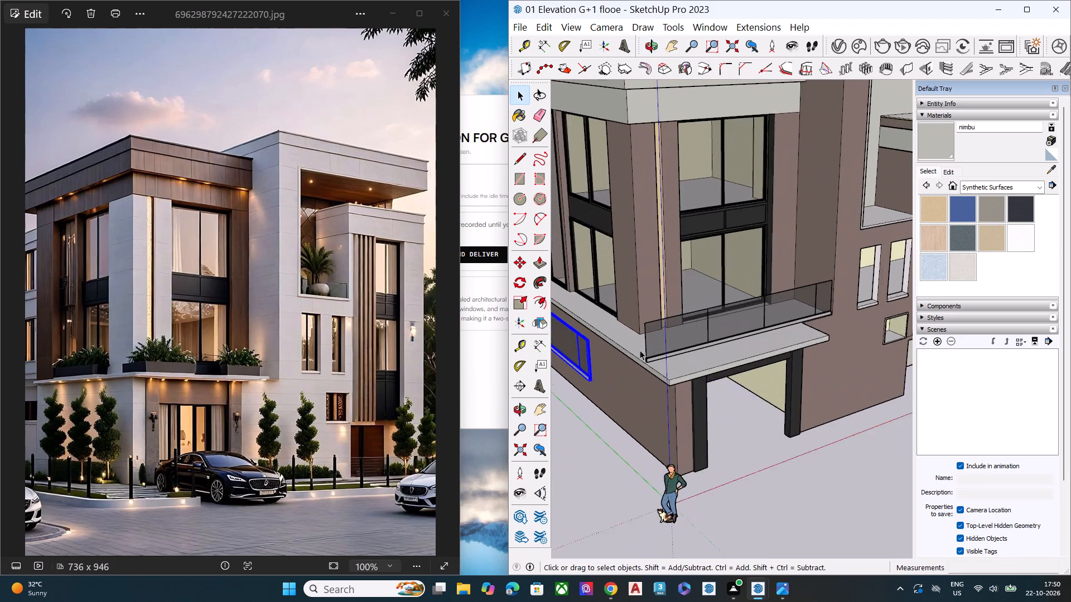
scroll(648, 353, "down", 9)
middle_click_drag(670, 405, 585, 318)
scroll(582, 327, "up", 7)
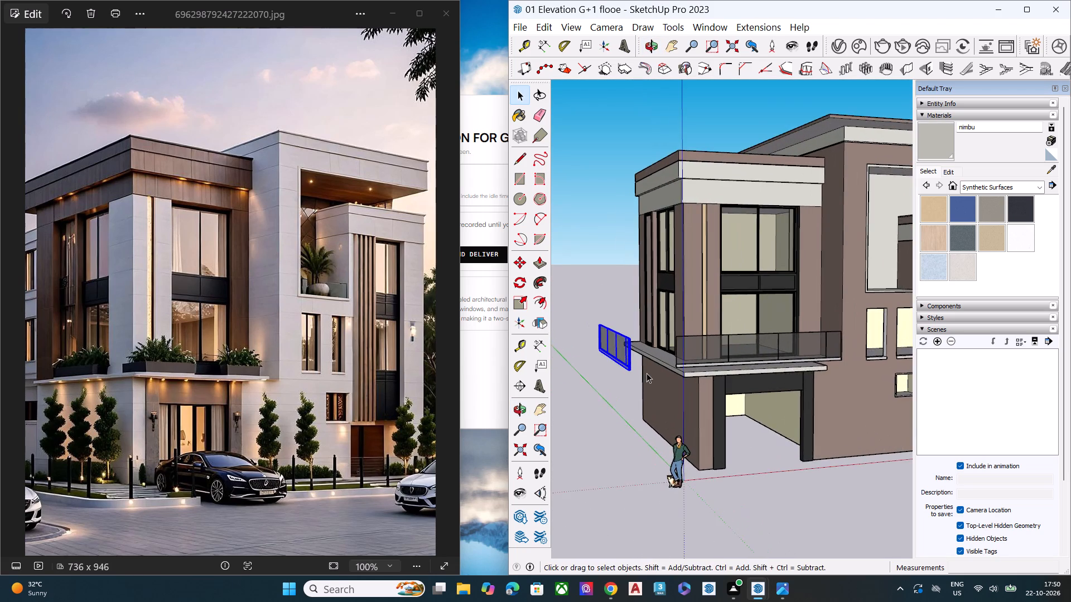
scroll(641, 392, "down", 2)
scroll(641, 392, "up", 3)
key("m")
scroll(611, 336, "up", 5)
scroll(636, 363, "down", 1)
scroll(638, 364, "up", 8)
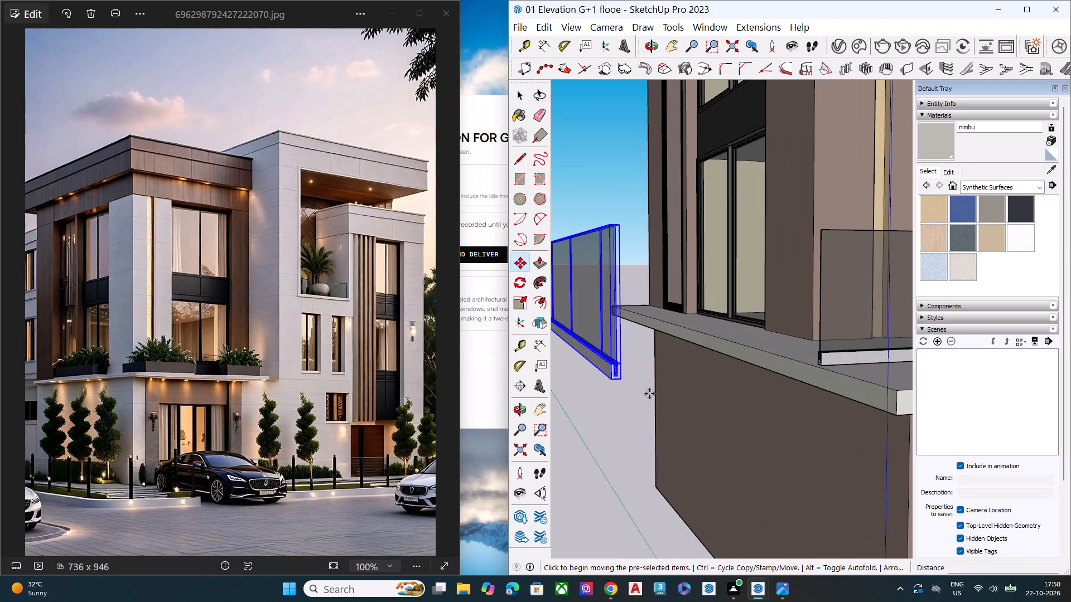
scroll(622, 385, "up", 4)
left_click(620, 367)
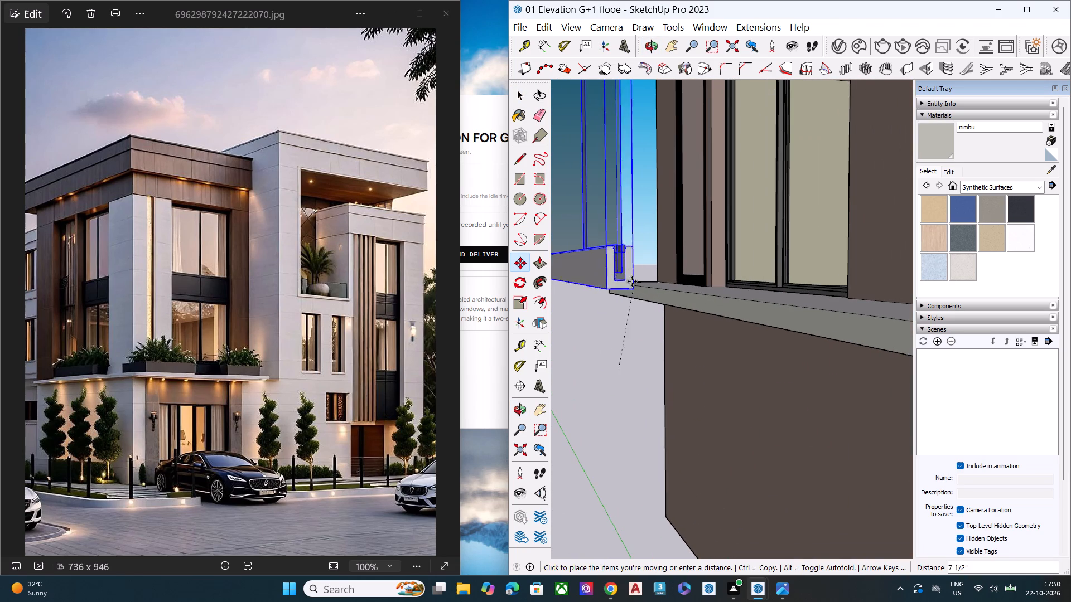
scroll(633, 278, "down", 2)
scroll(634, 278, "up", 1)
scroll(634, 278, "down", 5)
scroll(684, 308, "down", 8)
middle_click_drag(709, 333, 737, 451)
scroll(798, 347, "down", 7)
scroll(807, 380, "up", 1)
scroll(807, 380, "down", 1)
scroll(807, 380, "up", 4)
scroll(800, 391, "down", 1)
scroll(800, 391, "up", 8)
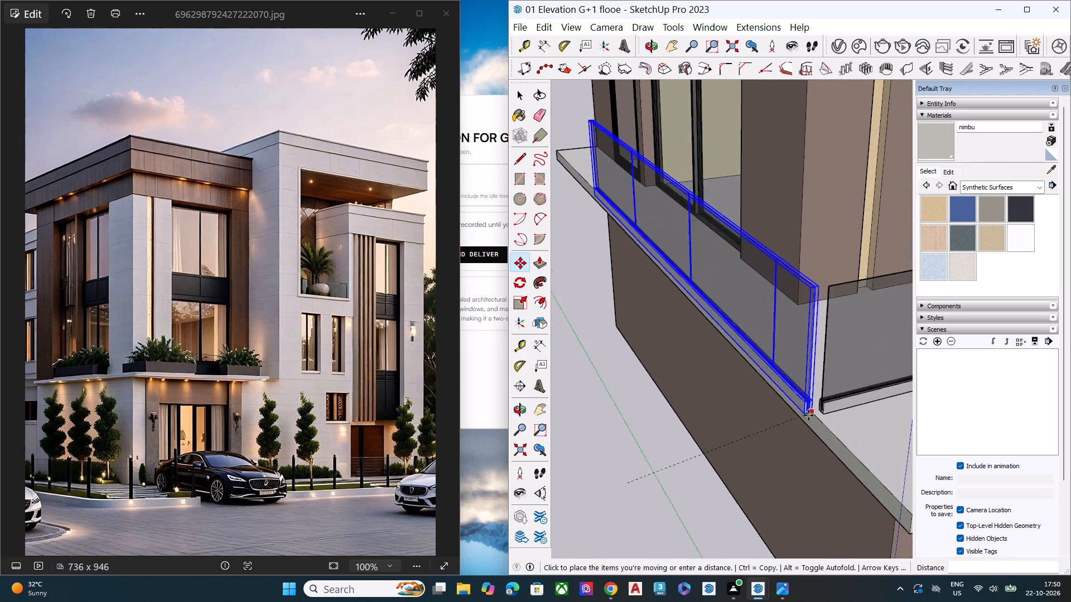
scroll(808, 415, "up", 10)
scroll(825, 416, "down", 1)
scroll(827, 416, "up", 1)
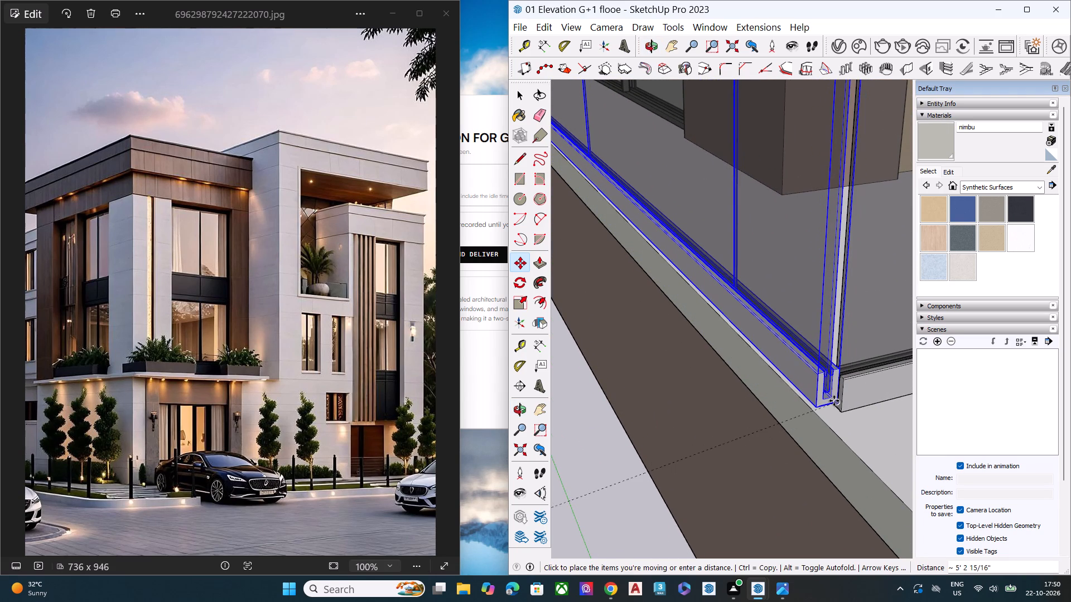
scroll(835, 406, "down", 1)
scroll(835, 406, "up", 1)
left_click(835, 406)
Move the side railing about 7/8" to line up its base corner with the front railing's end.
middle_click_drag(833, 411, 852, 295)
scroll(862, 239, "up", 3)
scroll(862, 239, "down", 1)
scroll(862, 239, "up", 2)
scroll(862, 239, "down", 1)
scroll(862, 239, "up", 2)
left_click(858, 263)
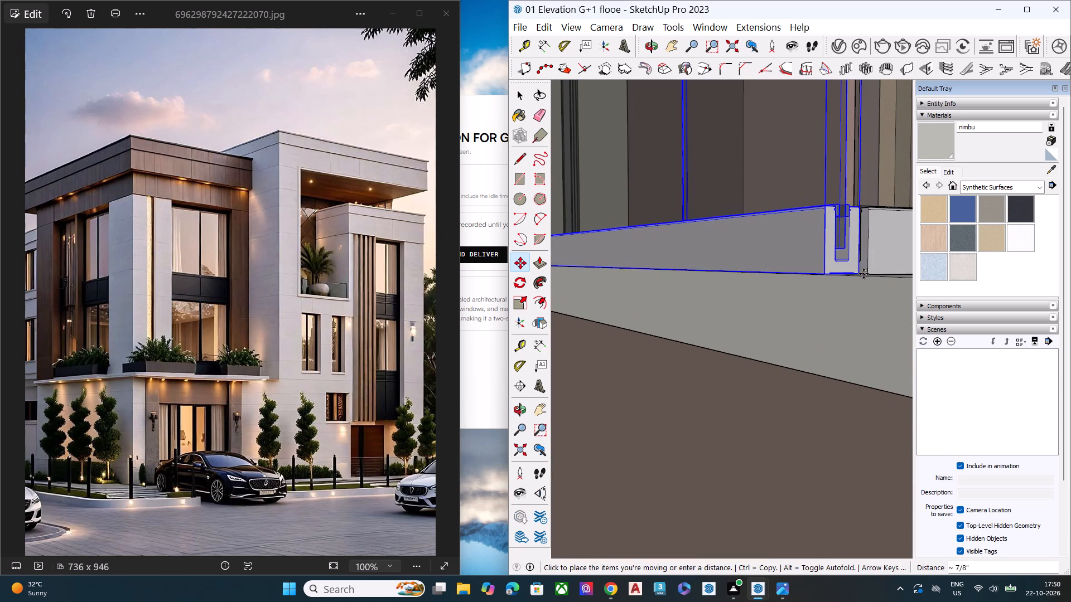
left_click(867, 276)
Inspect the corner joint between the side and front glass railings, and clear the selection.
scroll(821, 253, "down", 4)
scroll(821, 253, "up", 2)
scroll(821, 254, "down", 9)
middle_click_drag(841, 264, 720, 421)
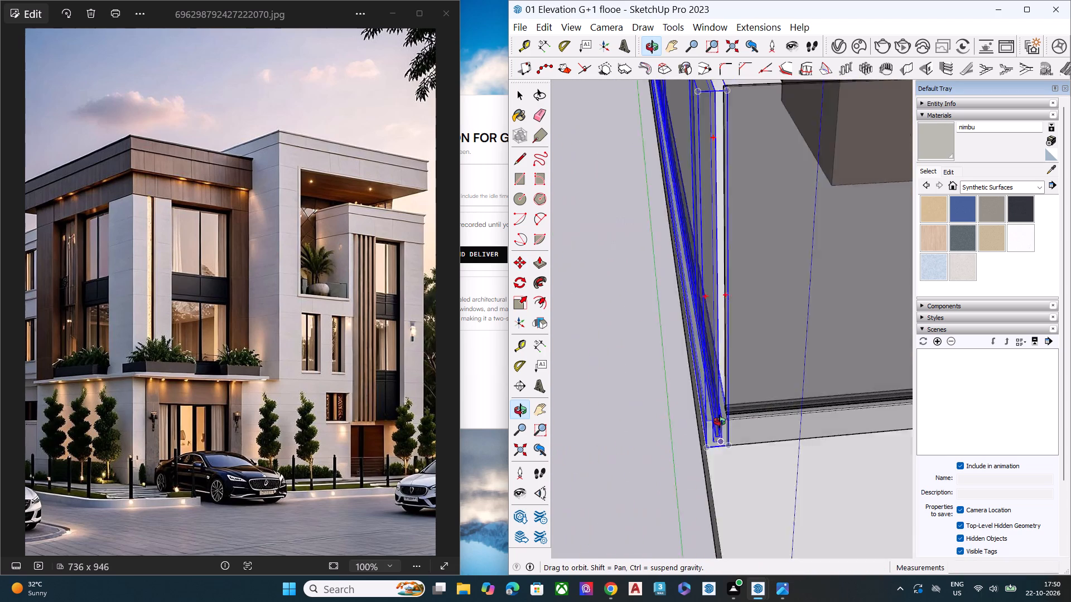
middle_click_drag(720, 421, 681, 427)
scroll(681, 427, "up", 4)
scroll(680, 429, "down", 2)
scroll(678, 431, "up", 3)
scroll(634, 453, "down", 4)
middle_click_drag(605, 457, 721, 429)
scroll(644, 356, "down", 1)
scroll(644, 356, "up", 1)
scroll(644, 356, "down", 6)
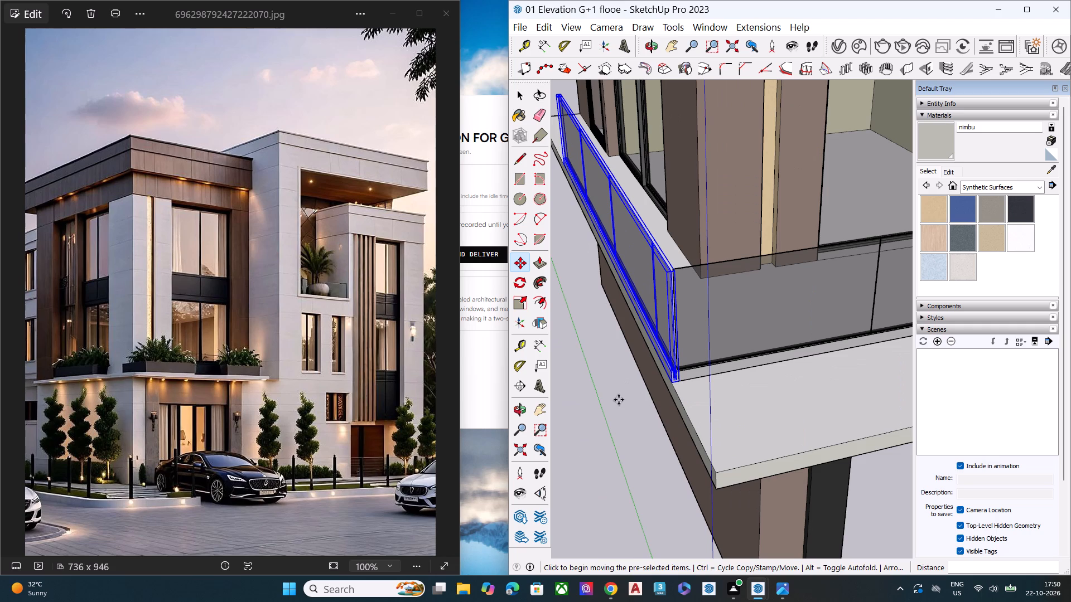
type("v")
key("space")
left_click(615, 404)
key("space")
Shorten the front glass railing slightly by scaling its corner end inward, away from the side railing.
scroll(617, 404, "down", 7)
middle_click_drag(657, 432, 630, 422)
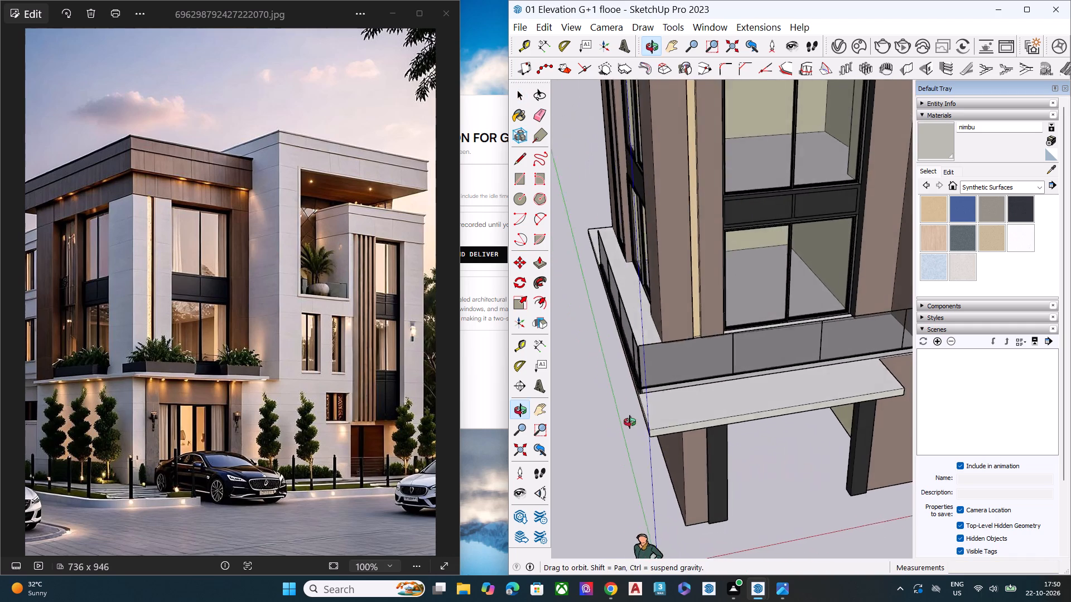
middle_click_drag(630, 422, 612, 414)
scroll(621, 315, "up", 7)
scroll(634, 340, "down", 5)
scroll(641, 376, "up", 9)
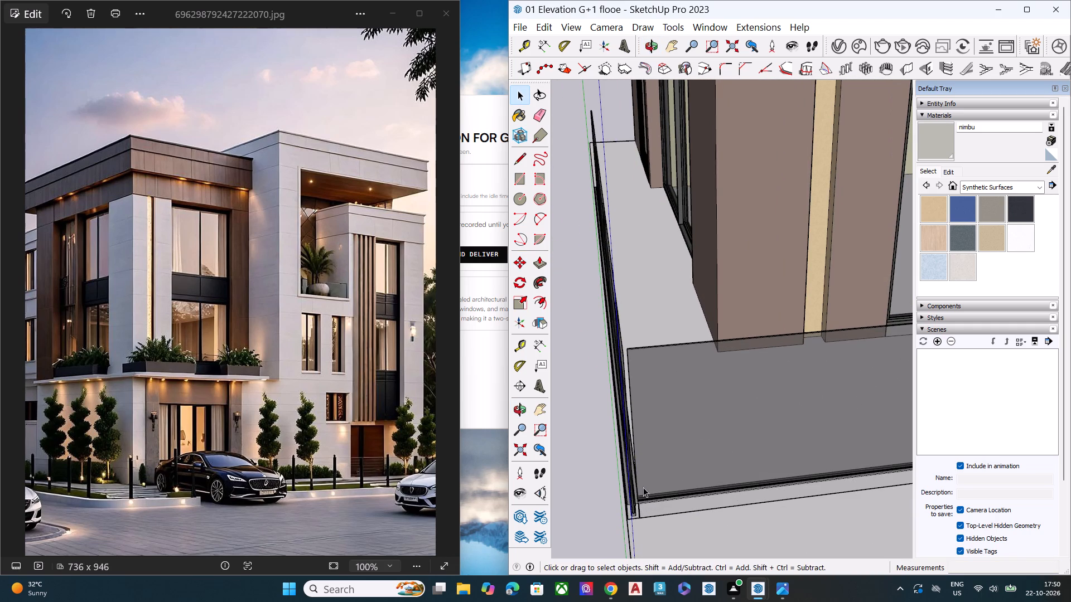
left_click(650, 496)
key("s")
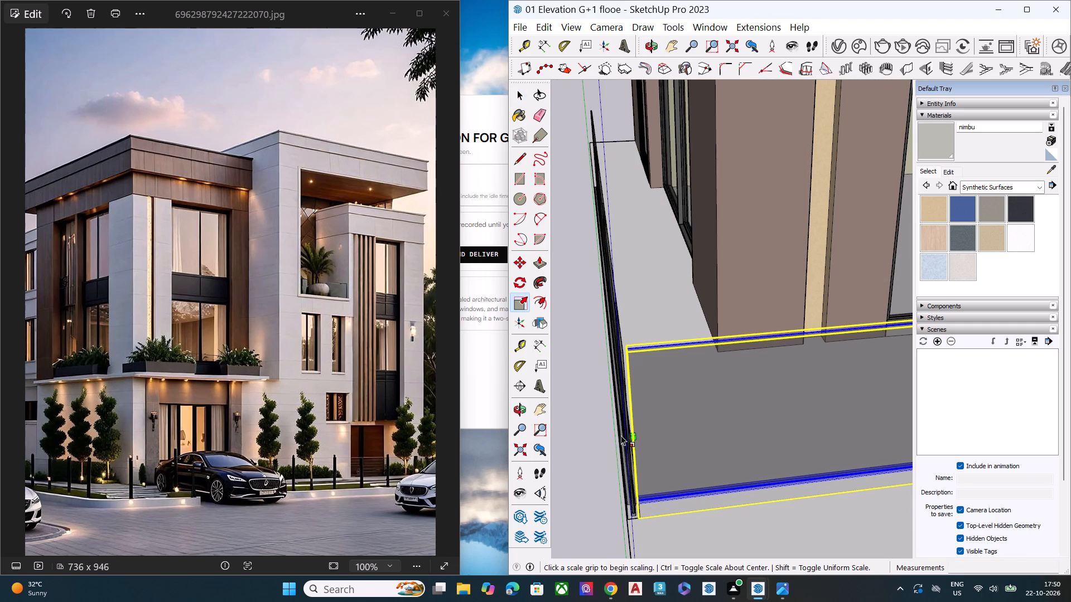
left_click_drag(631, 434, 643, 433)
key("space")
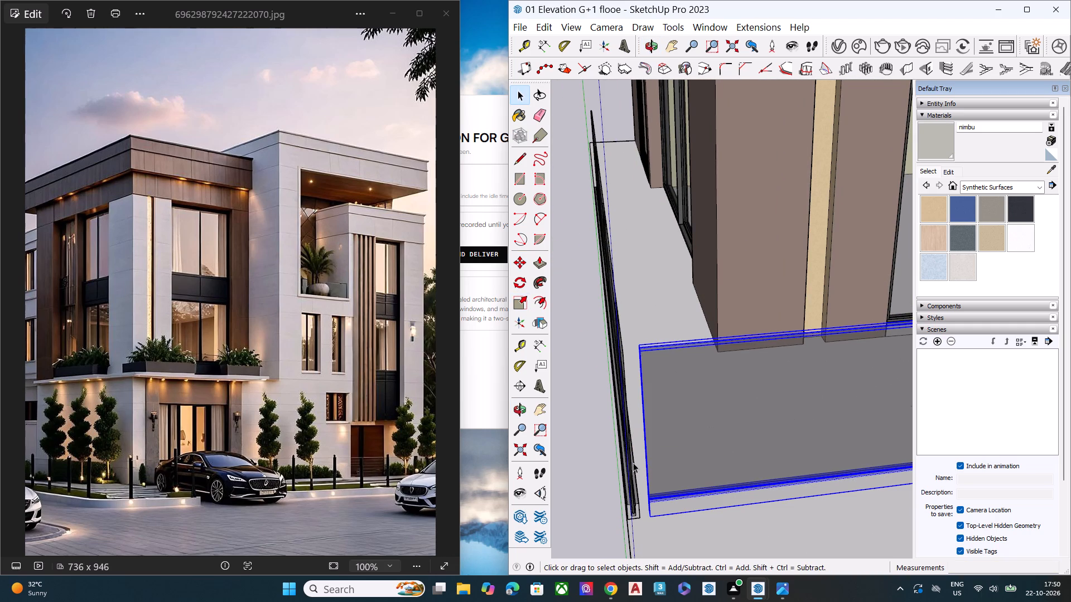
Move the side railing about 2 3/16" inward so its base corner meets the shortened front railing's end.
left_click(635, 502)
scroll(614, 539, "up", 4)
key("m")
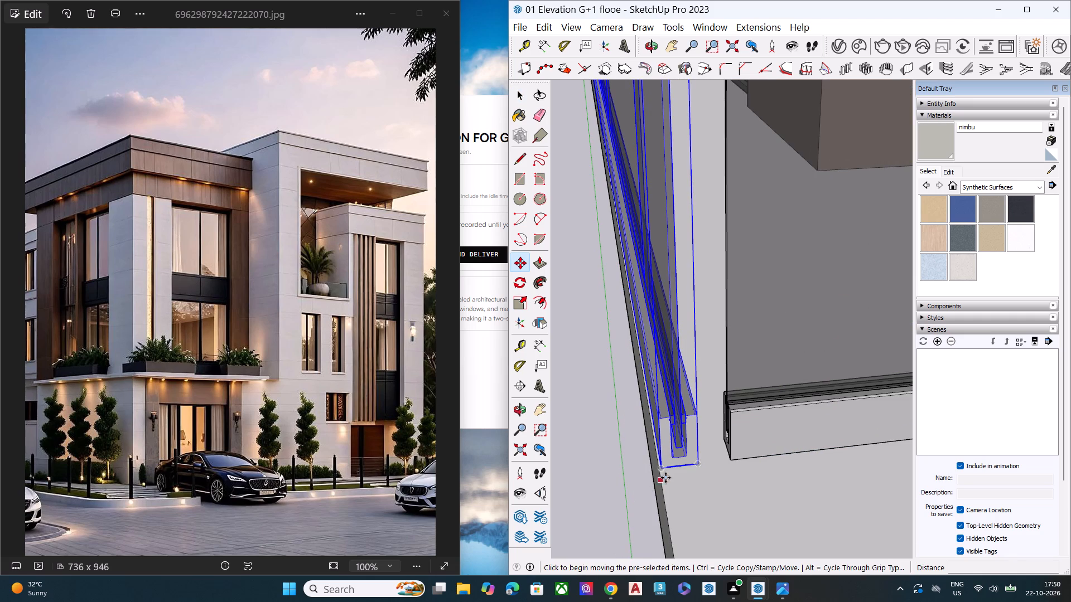
left_click(699, 463)
left_click(730, 460)
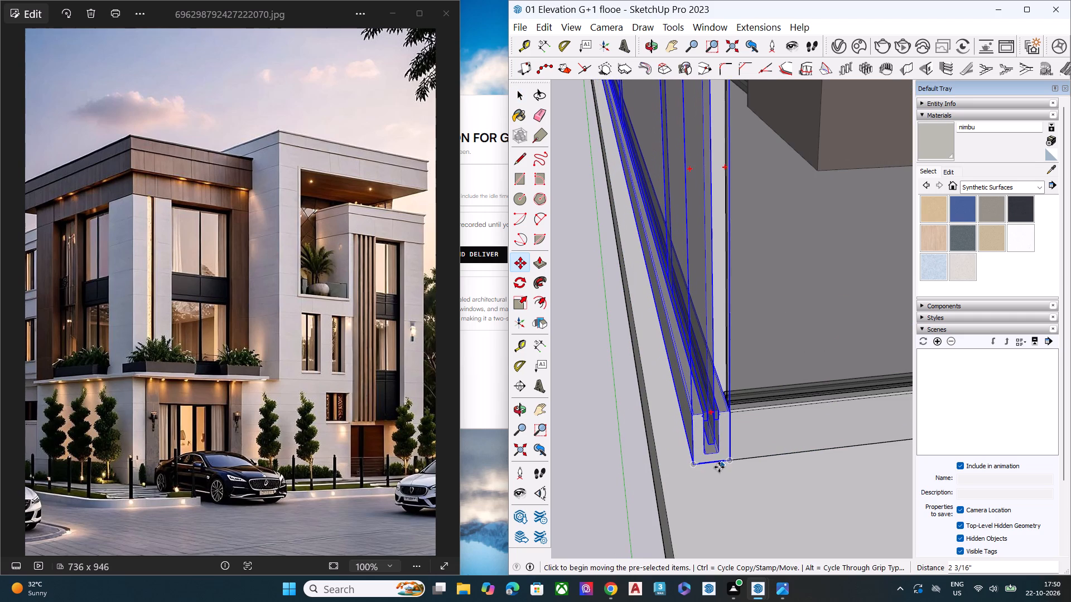
key("space")
scroll(684, 465, "down", 8)
scroll(652, 414, "down", 10)
left_click(623, 436)
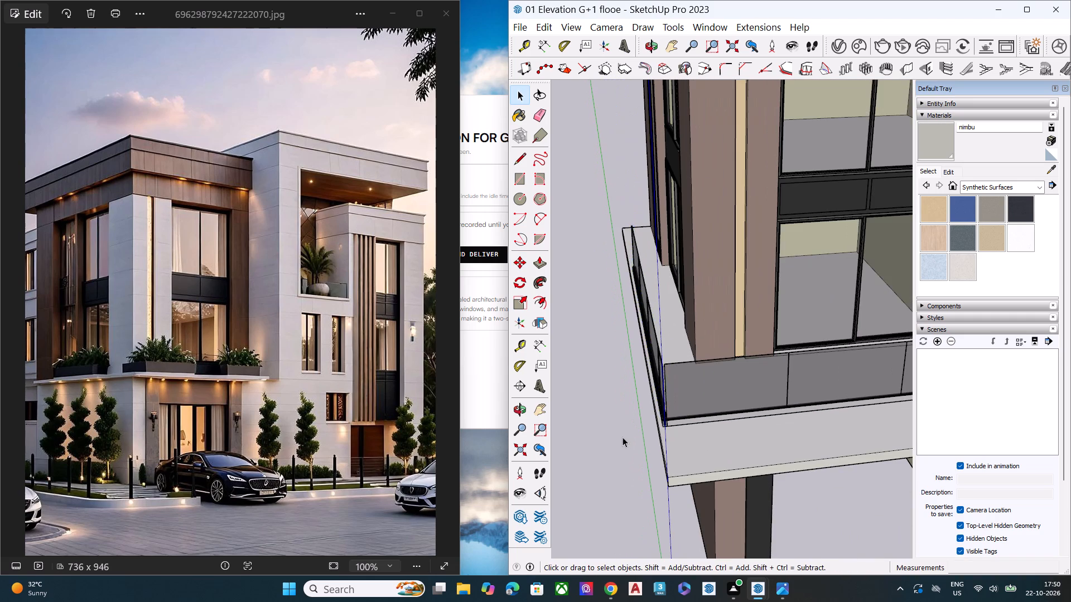
Inspect the balcony's side and front glass railings from the side and front of the house.
scroll(624, 420, "down", 7)
scroll(665, 436, "up", 1)
middle_click_drag(670, 433, 980, 323)
middle_click_drag(600, 318, 694, 316)
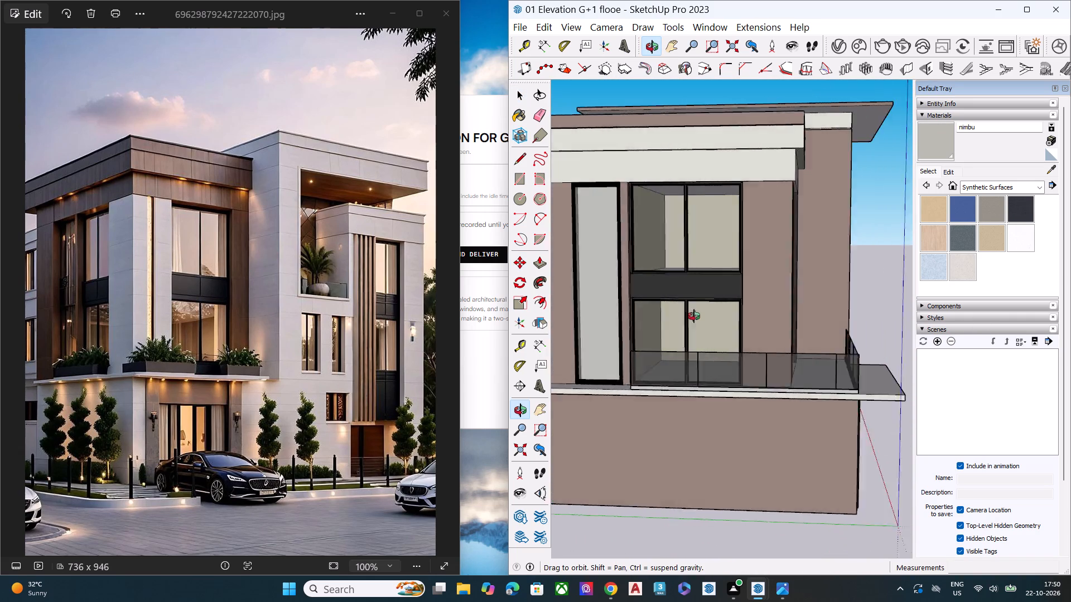
middle_click_drag(694, 316, 537, 311)
scroll(670, 357, "down", 1)
scroll(689, 375, "up", 1)
scroll(692, 377, "down", 9)
middle_click_drag(702, 380, 586, 373)
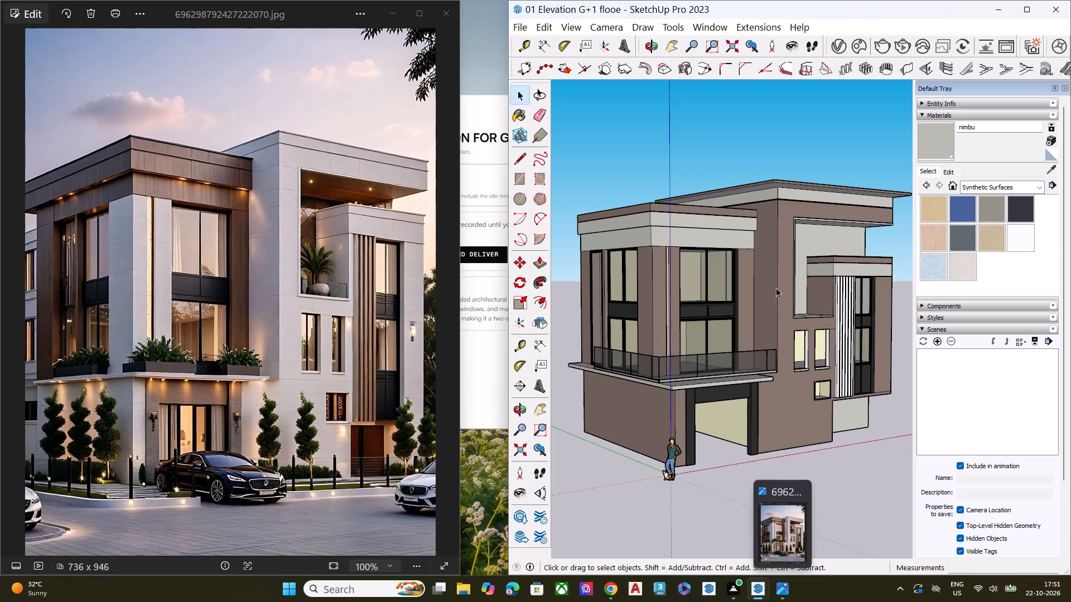
scroll(784, 272, "down", 7)
middle_click_drag(758, 341, 552, 333)
Examine the front facade's windows, recess and vertical louvres against the reference image.
scroll(875, 328, "up", 2)
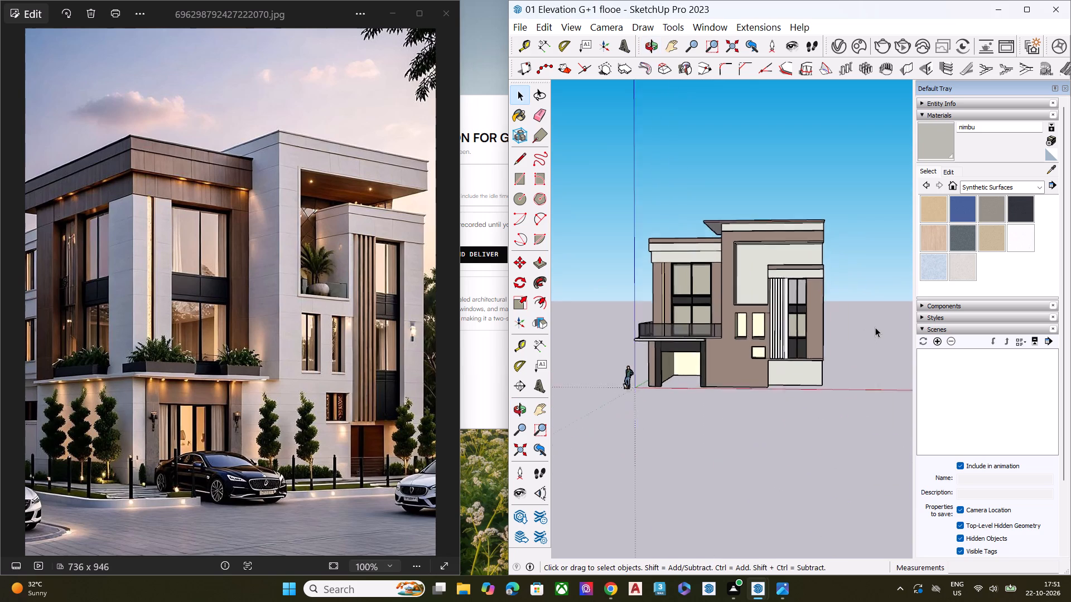
scroll(875, 327, "down", 2)
scroll(875, 327, "up", 1)
scroll(875, 327, "down", 1)
scroll(875, 327, "up", 3)
scroll(740, 306, "up", 2)
scroll(736, 303, "down", 2)
scroll(736, 302, "up", 9)
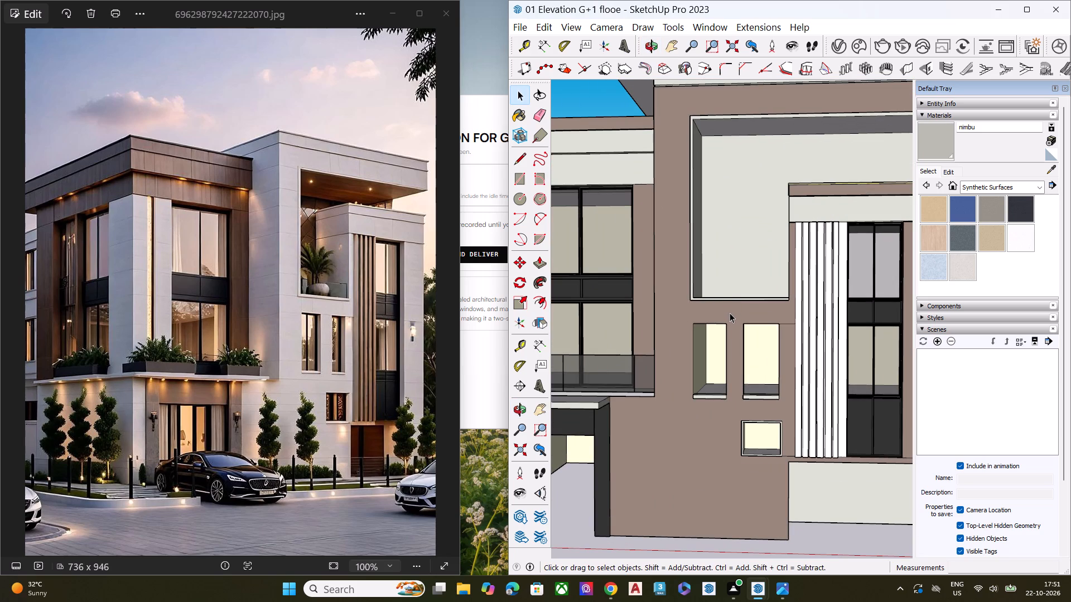
scroll(757, 245, "down", 7)
middle_click_drag(741, 380, 890, 308)
scroll(746, 351, "up", 2)
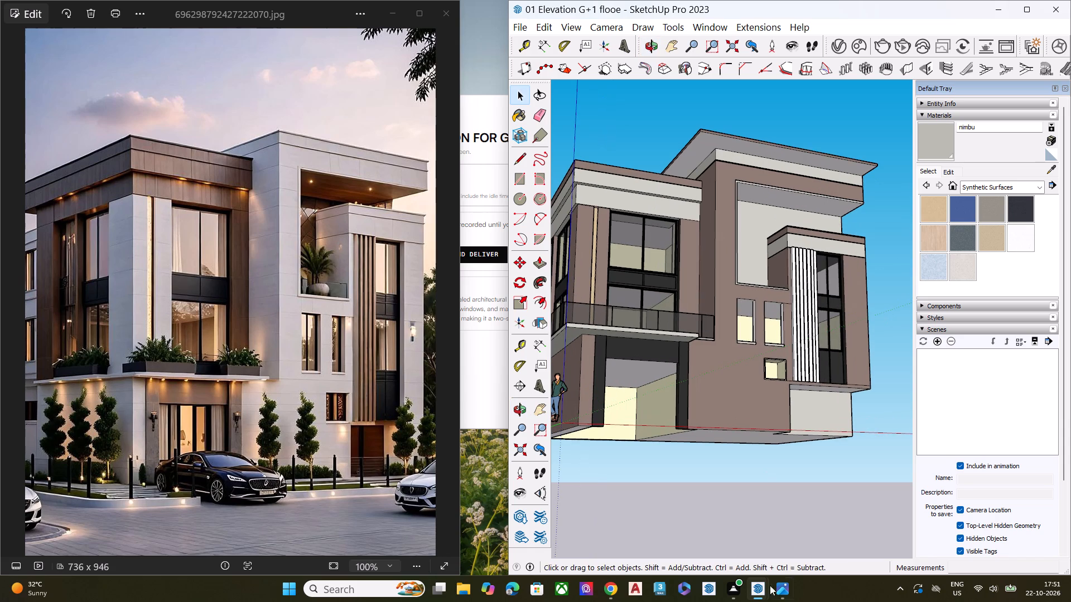
scroll(755, 292, "down", 4)
scroll(742, 304, "up", 1)
scroll(742, 304, "down", 2)
middle_click_drag(719, 289, 736, 401)
scroll(721, 368, "up", 6)
middle_click_drag(737, 309, 822, 276)
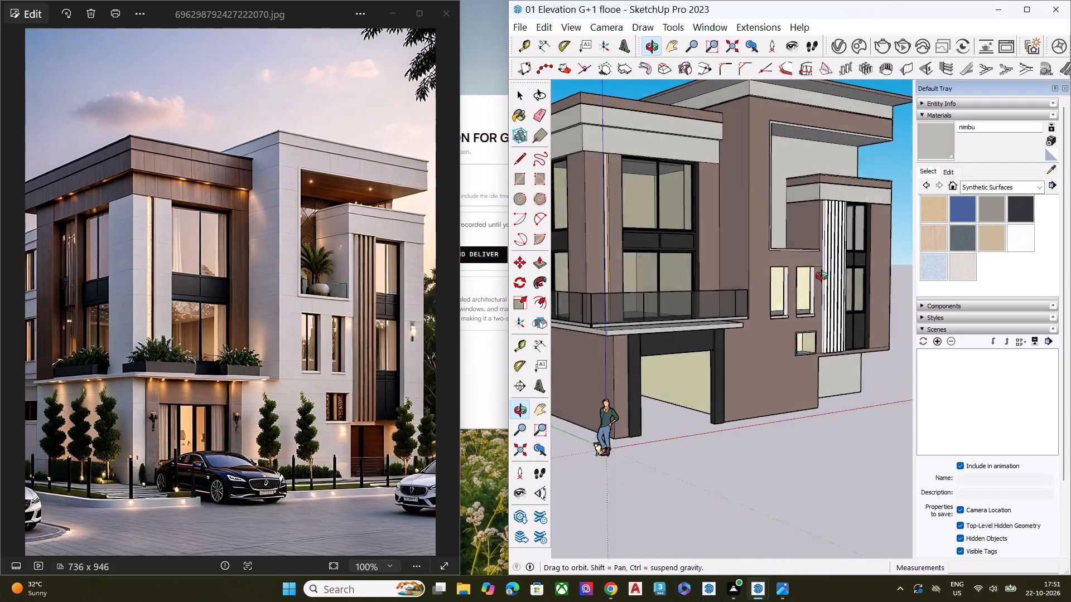
middle_click_drag(822, 276, 897, 264)
scroll(789, 268, "up", 2)
scroll(790, 275, "down", 3)
scroll(793, 283, "up", 1)
scroll(793, 285, "down", 2)
middle_click_drag(772, 331, 650, 348)
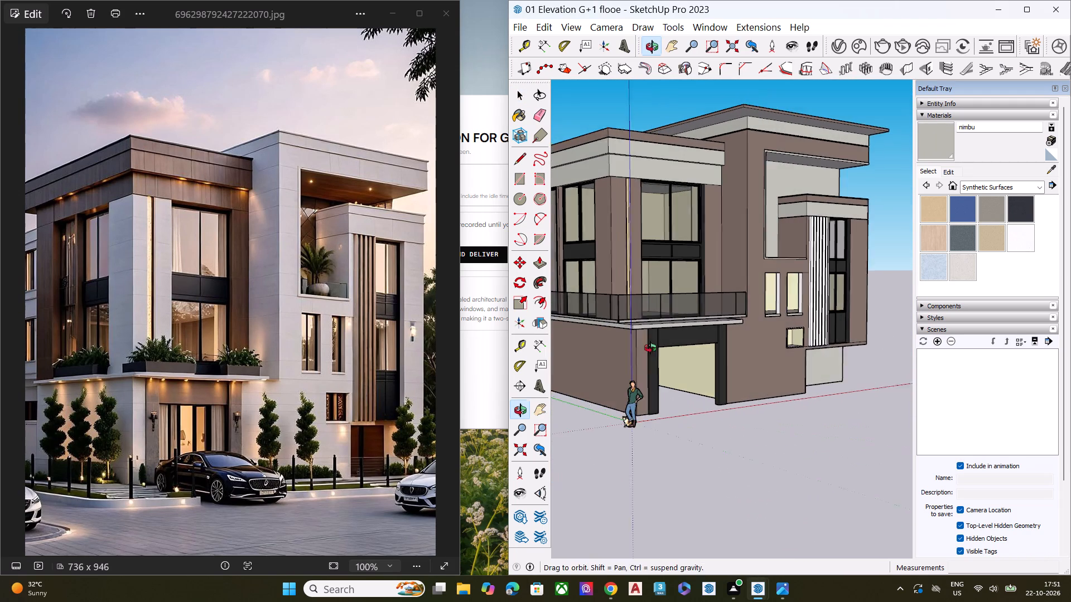
middle_click_drag(650, 348, 639, 348)
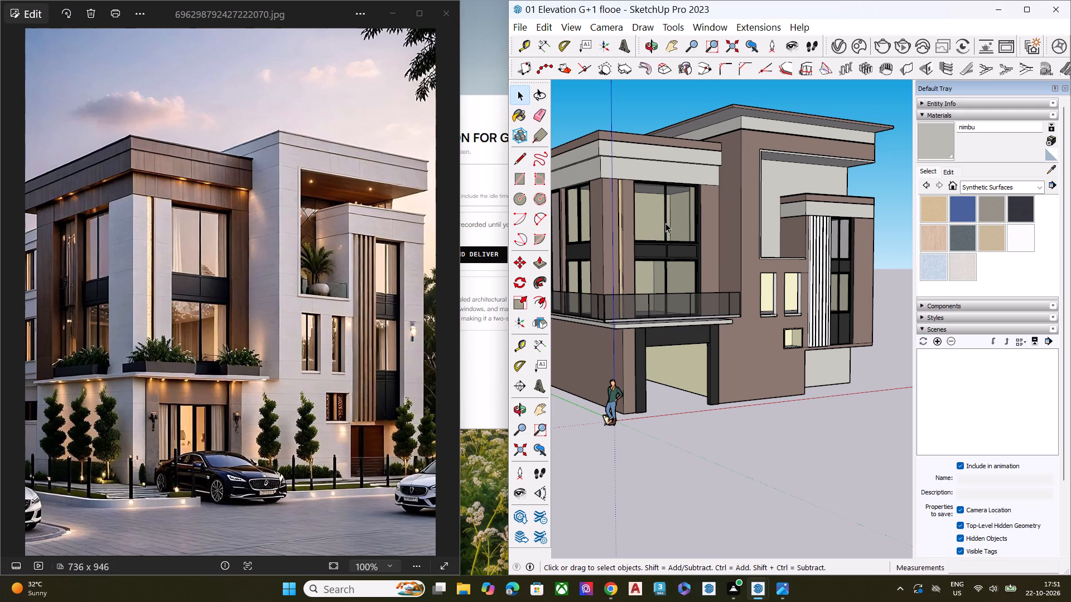
Review the whole house from low, side and raised viewpoints, including the balcony windows and roof.
scroll(666, 217, "up", 5)
scroll(693, 211, "down", 9)
middle_click_drag(765, 340, 701, 352)
scroll(708, 382, "up", 3)
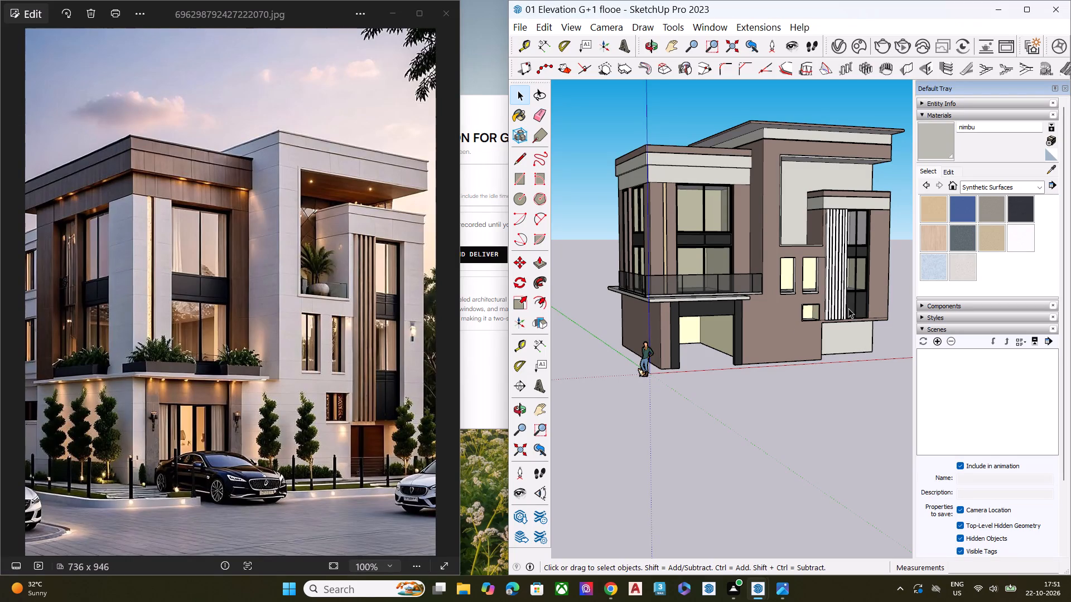
scroll(768, 285, "down", 5)
middle_click_drag(759, 289, 761, 185)
scroll(761, 185, "up", 2)
scroll(761, 185, "down", 2)
scroll(761, 185, "up", 5)
scroll(647, 256, "up", 1)
middle_click_drag(645, 252, 930, 225)
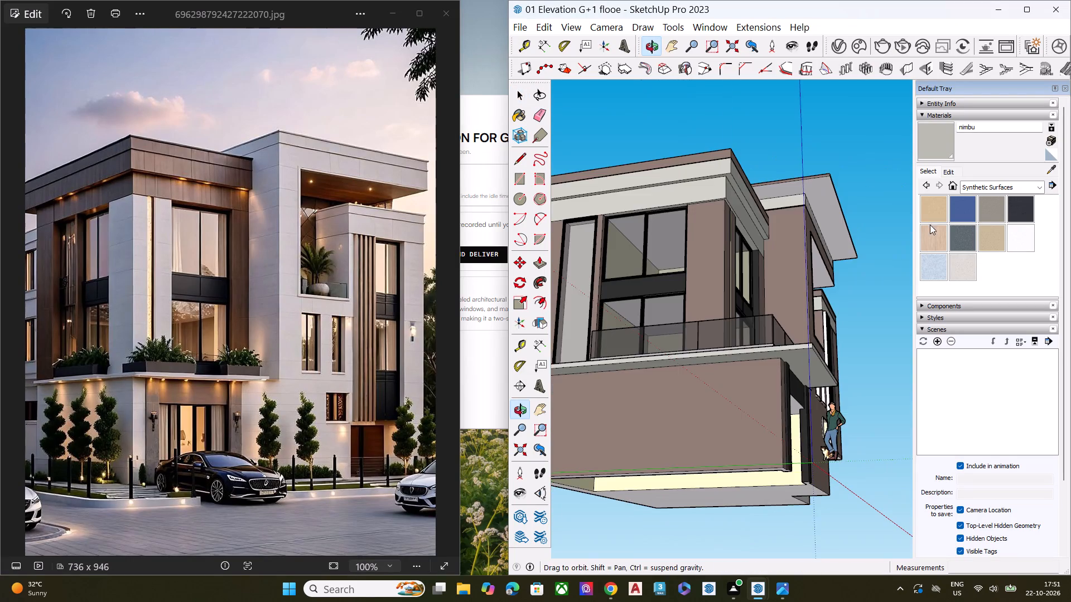
scroll(774, 239, "down", 4)
scroll(776, 248, "up", 1)
scroll(777, 252, "down", 5)
scroll(785, 260, "up", 1)
middle_click_drag(788, 263, 535, 431)
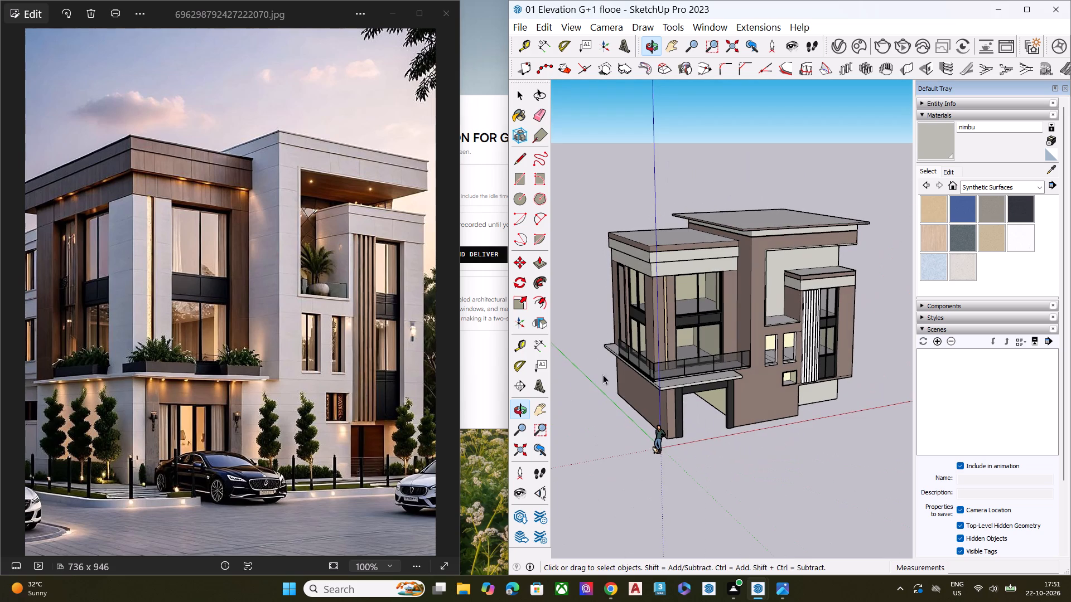
scroll(775, 265, "up", 6)
middle_click_drag(643, 323, 631, 284)
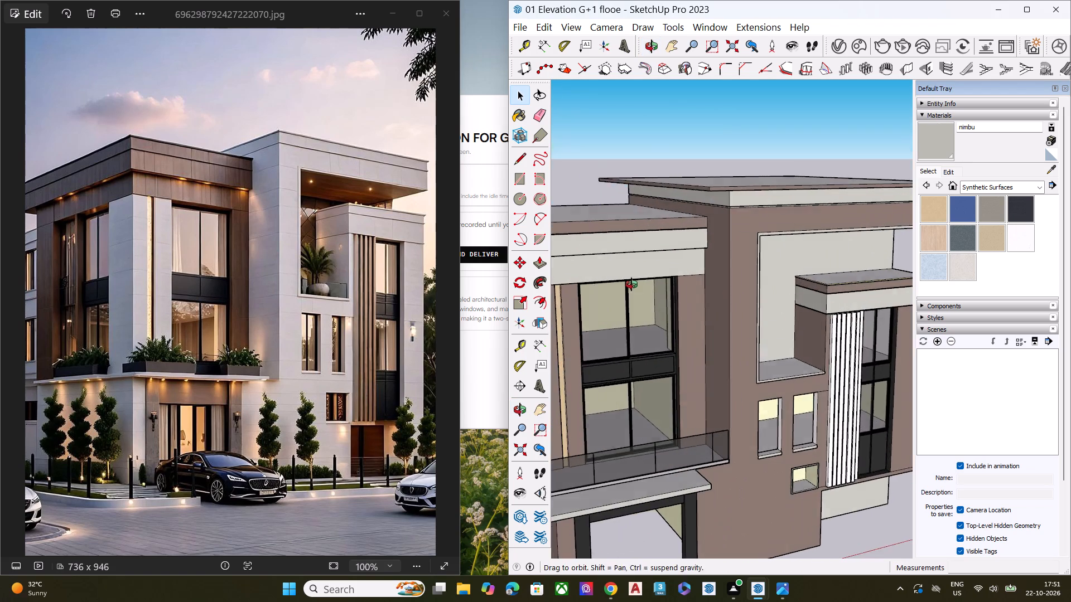
middle_click_drag(631, 284, 629, 270)
scroll(630, 269, "down", 4)
scroll(635, 272, "up", 1)
scroll(636, 272, "down", 4)
Import curtain.skp from the Downloads folder and place it on the ground in front of the house.
left_click(519, 28)
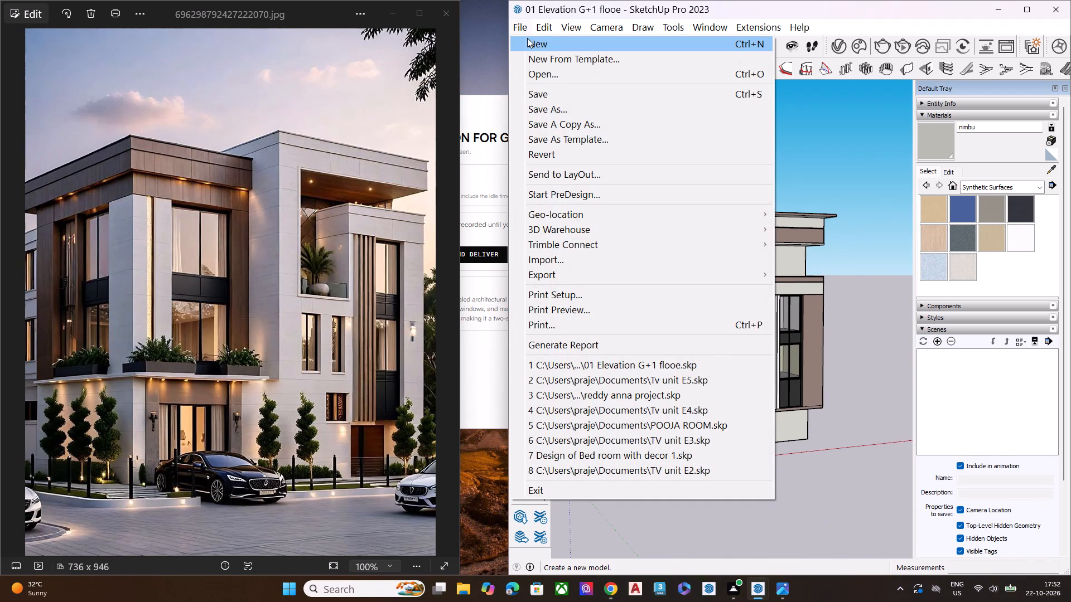
left_click(562, 266)
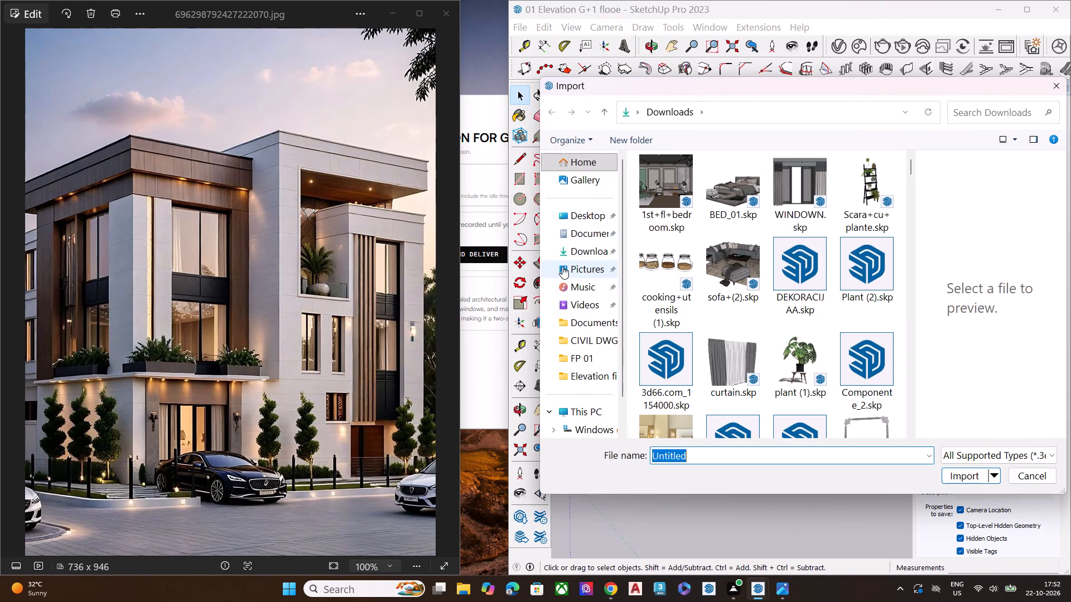
left_click(735, 343)
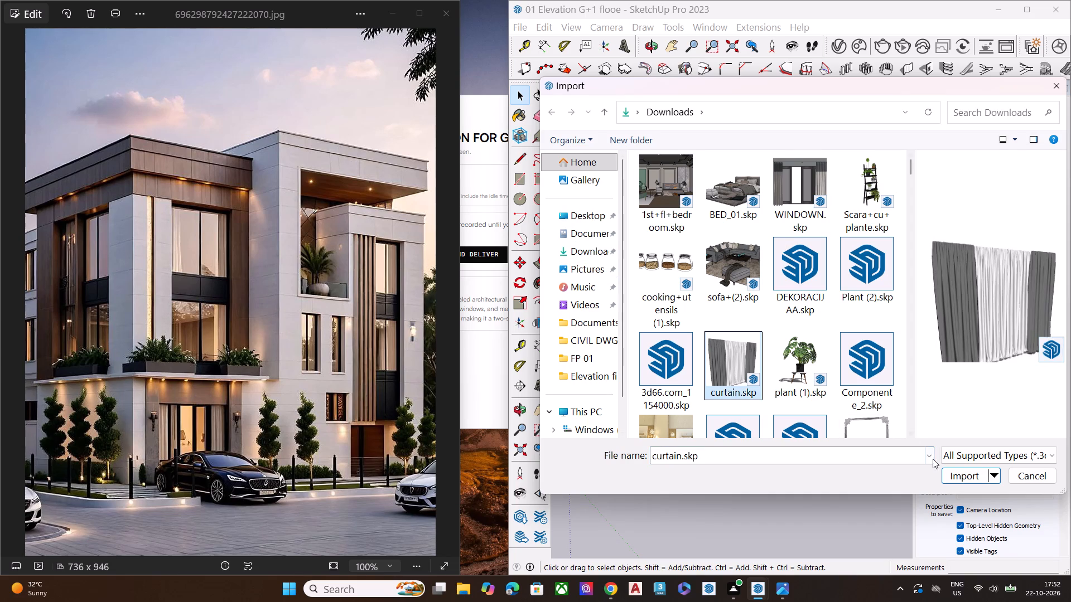
left_click(963, 473)
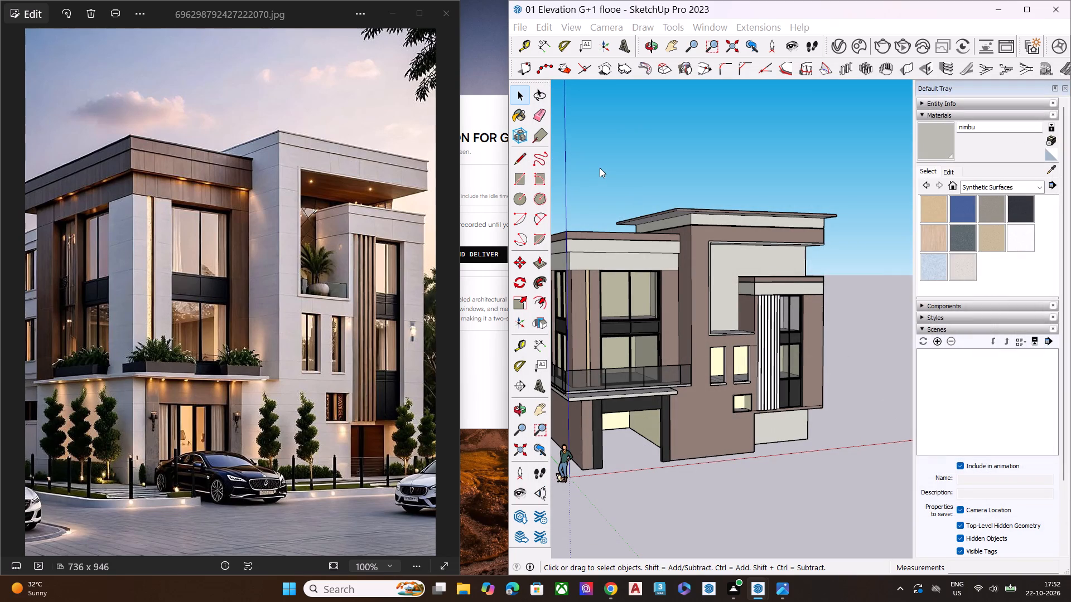
scroll(674, 297, "down", 6)
scroll(826, 282, "down", 7)
scroll(762, 269, "down", 5)
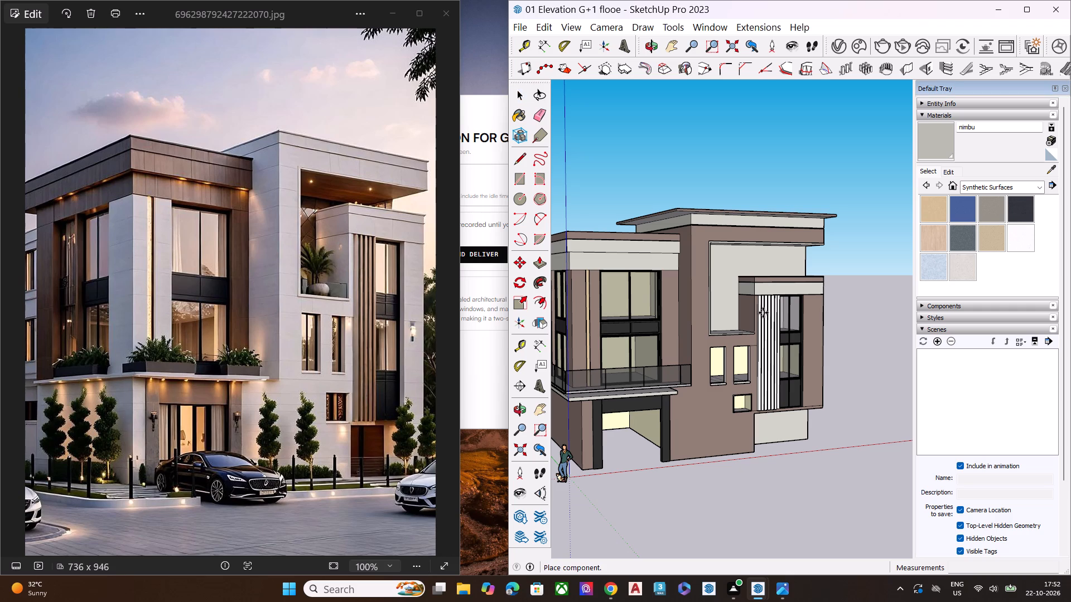
scroll(747, 310, "down", 6)
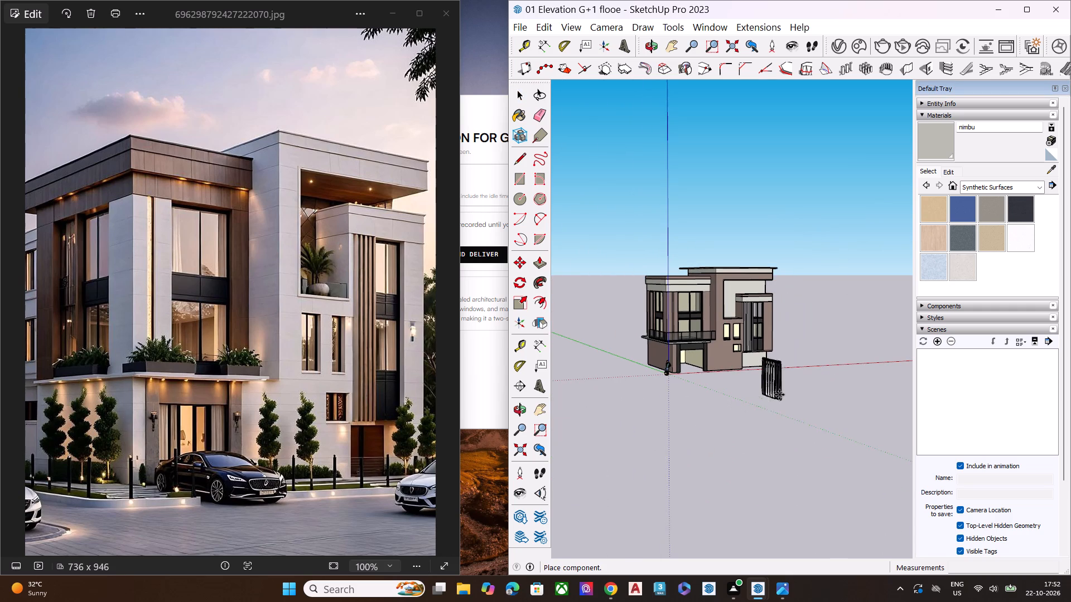
left_click(769, 388)
middle_click_drag(731, 387, 811, 375)
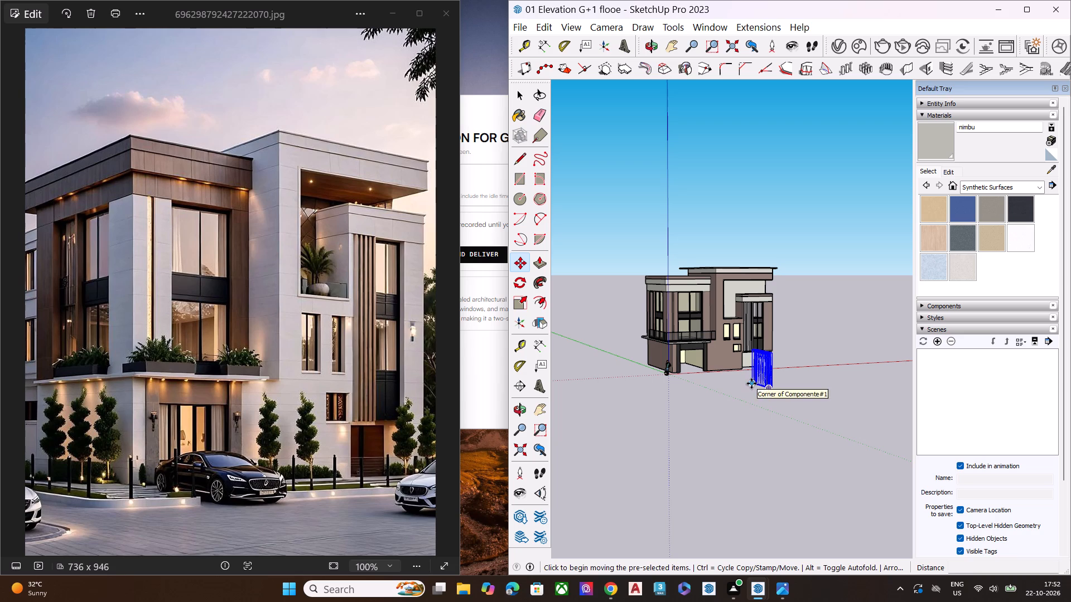
scroll(746, 400, "up", 7)
scroll(792, 370, "up", 6)
scroll(792, 370, "down", 2)
scroll(792, 370, "up", 1)
key("space")
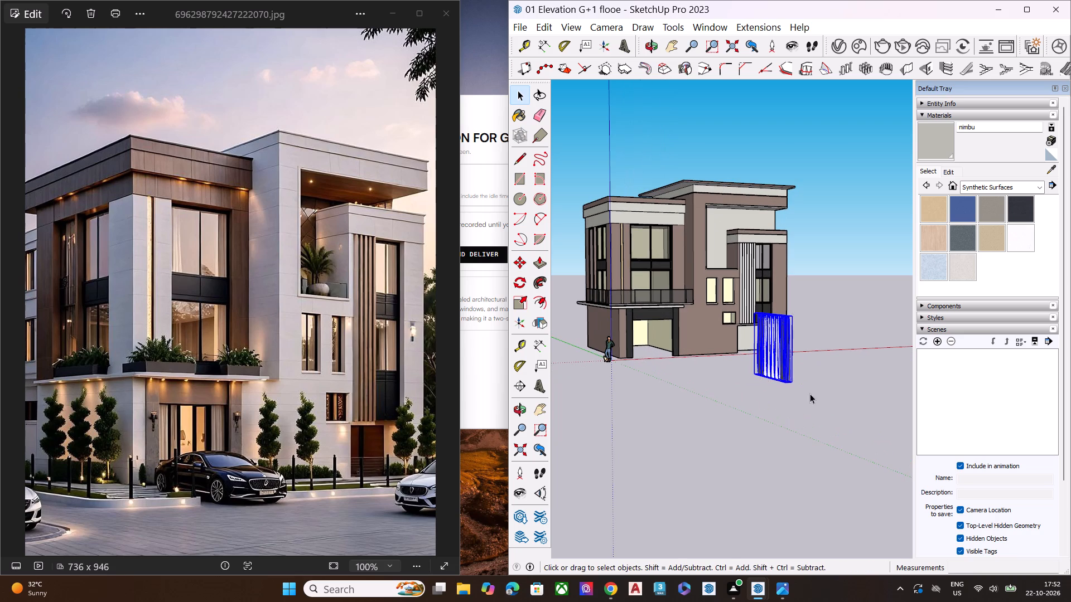
Rotate the imported curtain horizontally about its lower end corner so it runs along the red axis, parallel to the front facade.
left_click(810, 394)
middle_click_drag(793, 355, 795, 455)
scroll(795, 455, "up", 6)
left_click(766, 432)
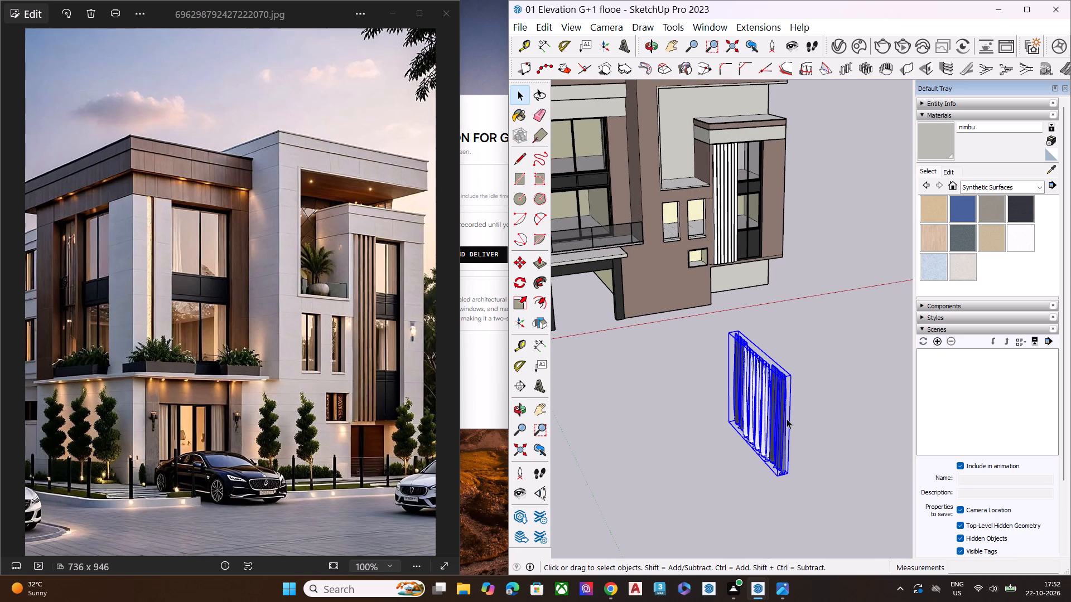
scroll(787, 419, "up", 1)
key("q")
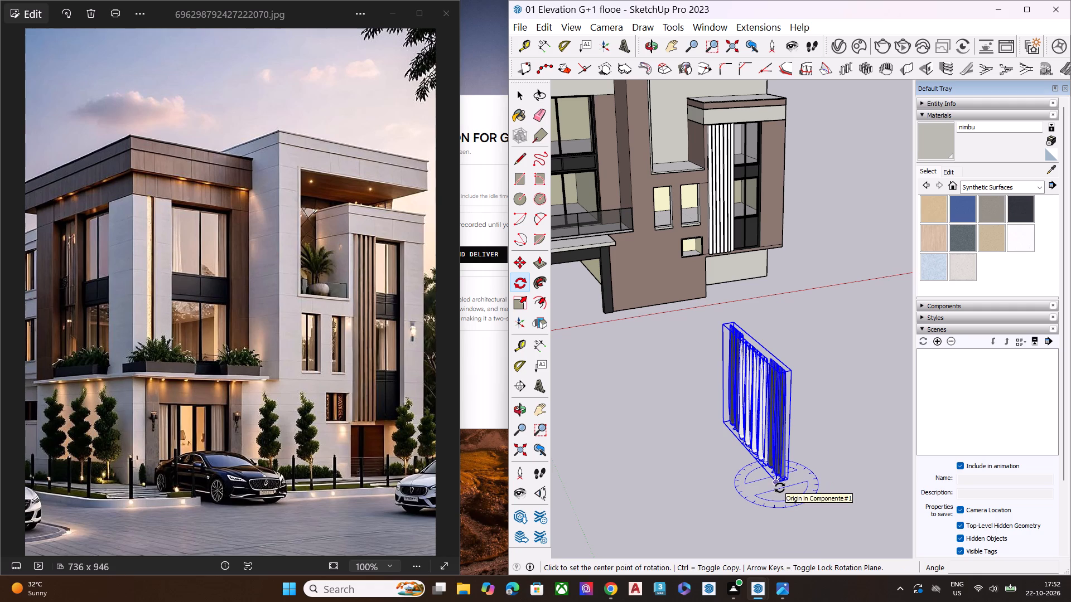
left_click(780, 488)
left_click(730, 502)
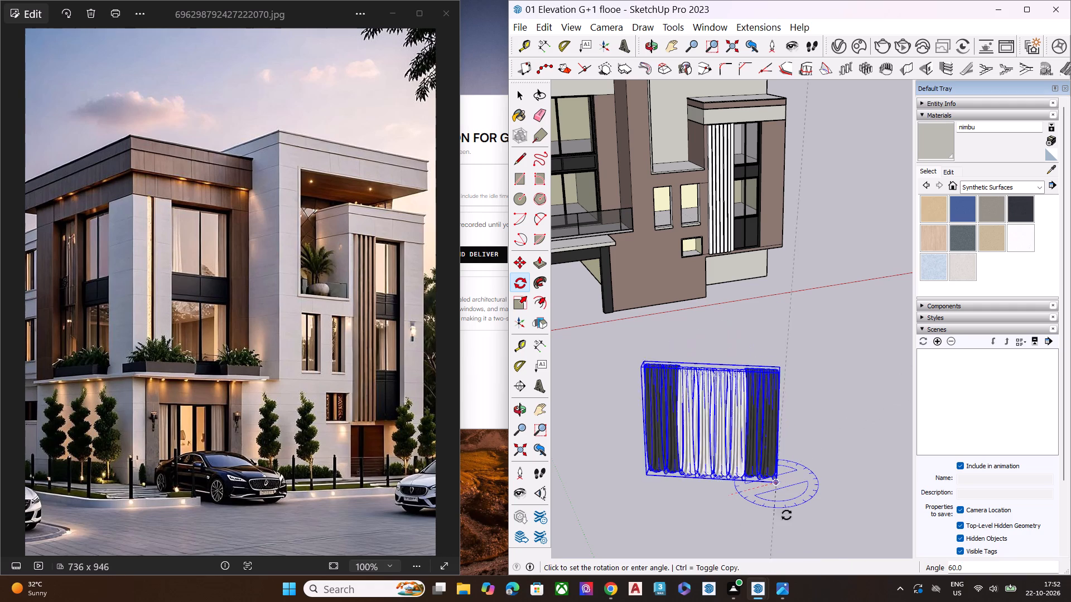
left_click(810, 513)
key("space")
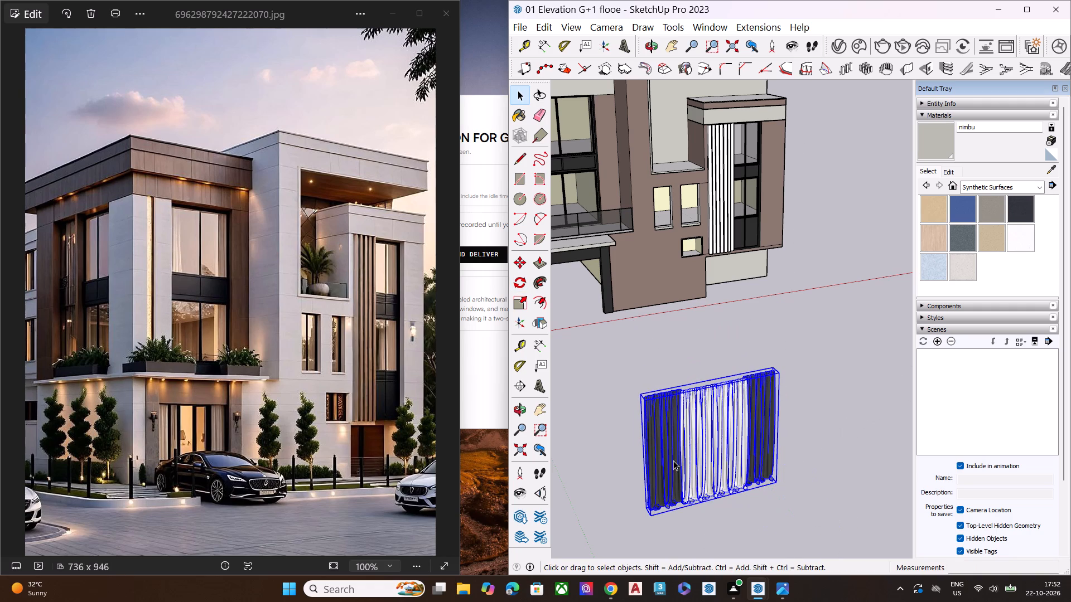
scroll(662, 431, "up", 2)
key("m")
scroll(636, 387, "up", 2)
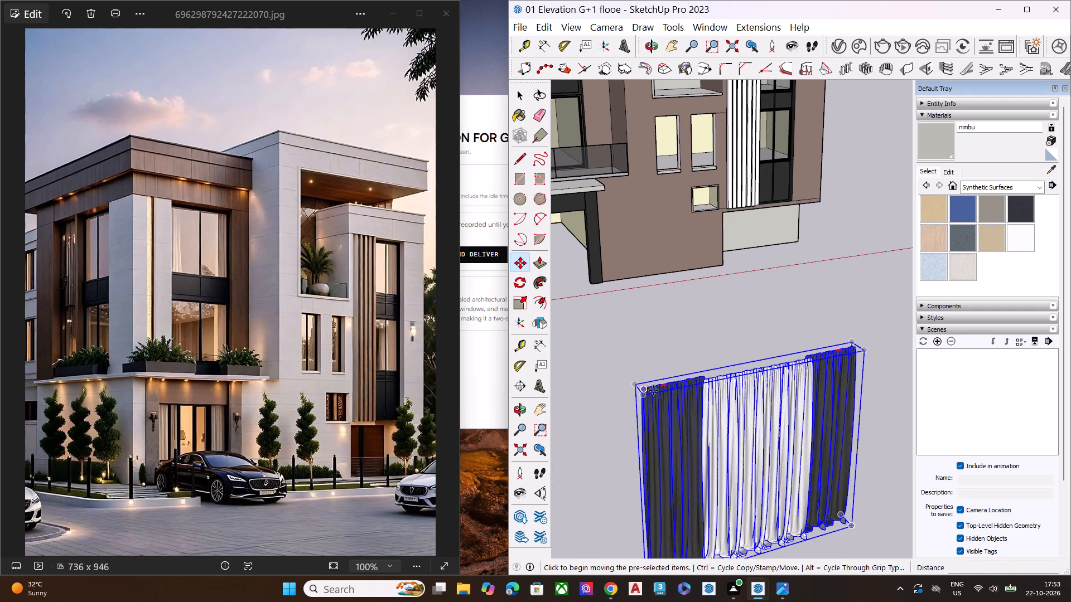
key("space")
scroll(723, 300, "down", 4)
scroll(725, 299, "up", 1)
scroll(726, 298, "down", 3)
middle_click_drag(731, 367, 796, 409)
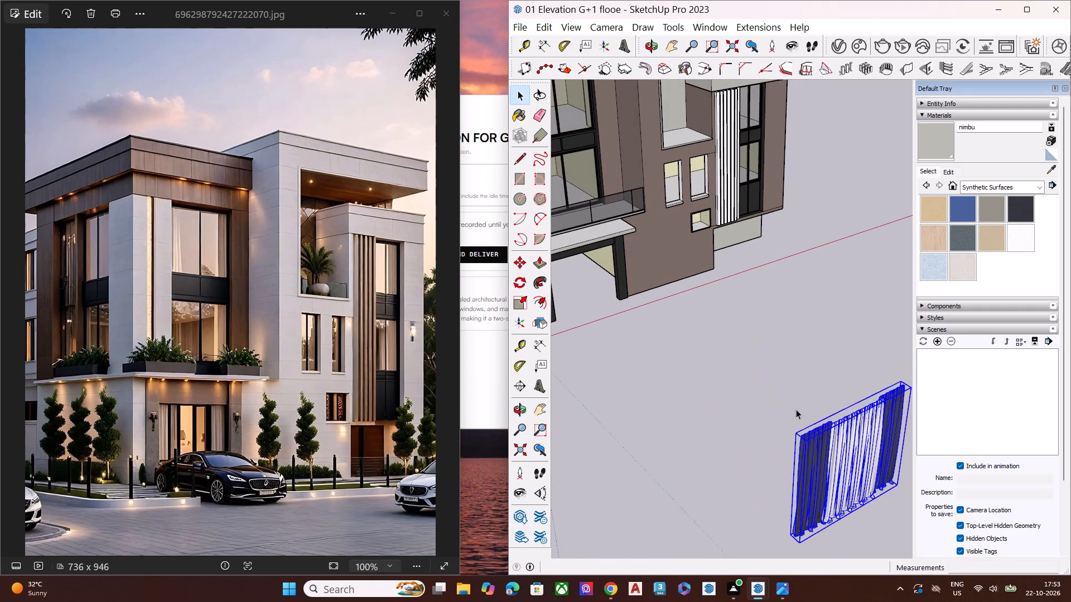
Scale the imported curtain's thickness along the red axis to about 0.30.
key("s")
left_click_drag(857, 468, 853, 468)
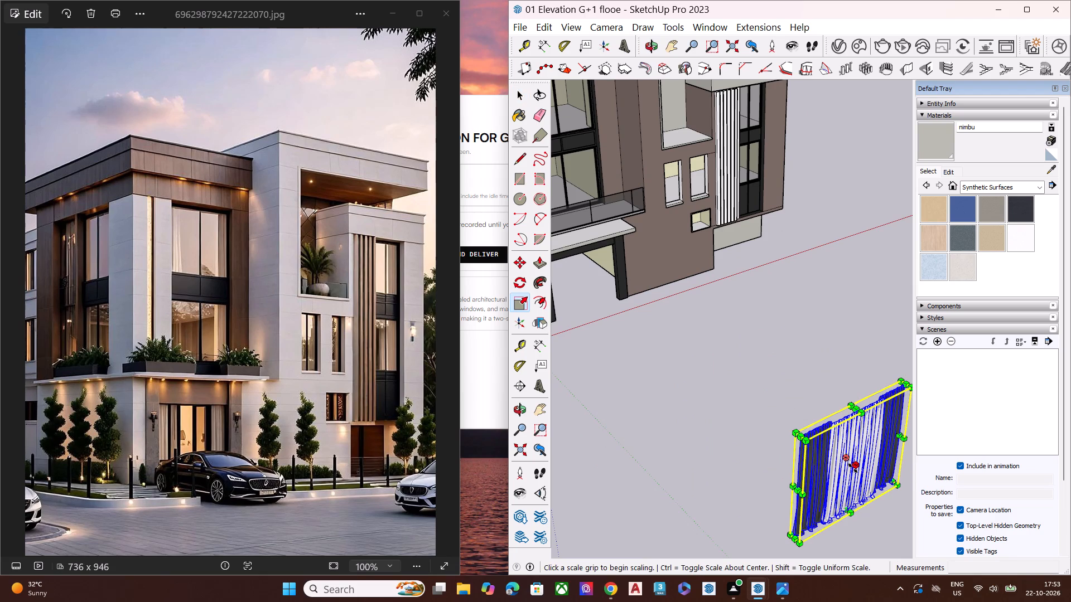
left_click_drag(853, 468, 846, 465)
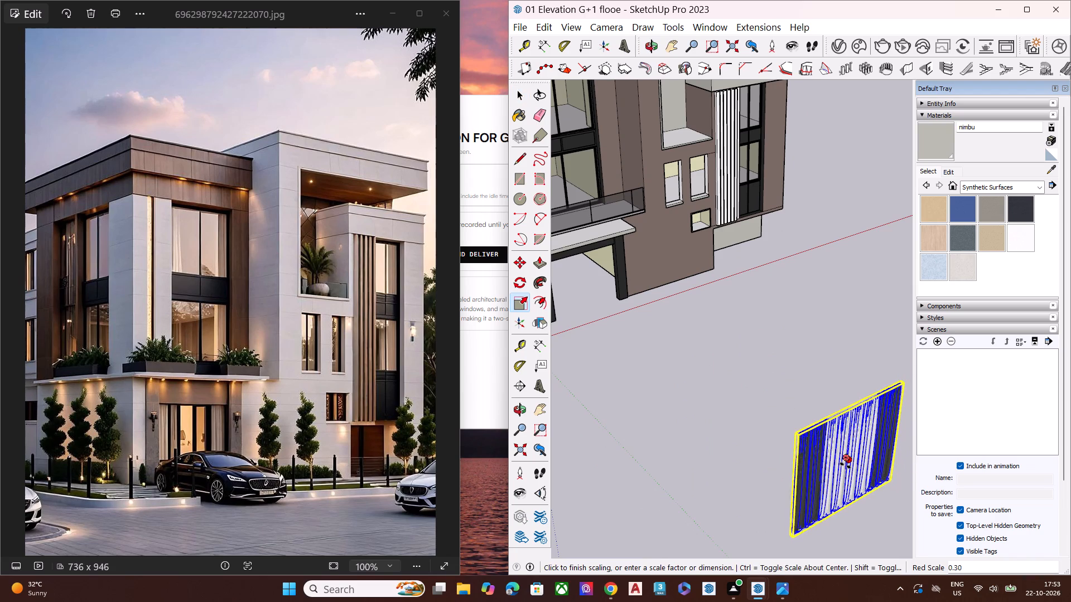
left_click_drag(846, 465, 847, 467)
key("space")
left_click(818, 361)
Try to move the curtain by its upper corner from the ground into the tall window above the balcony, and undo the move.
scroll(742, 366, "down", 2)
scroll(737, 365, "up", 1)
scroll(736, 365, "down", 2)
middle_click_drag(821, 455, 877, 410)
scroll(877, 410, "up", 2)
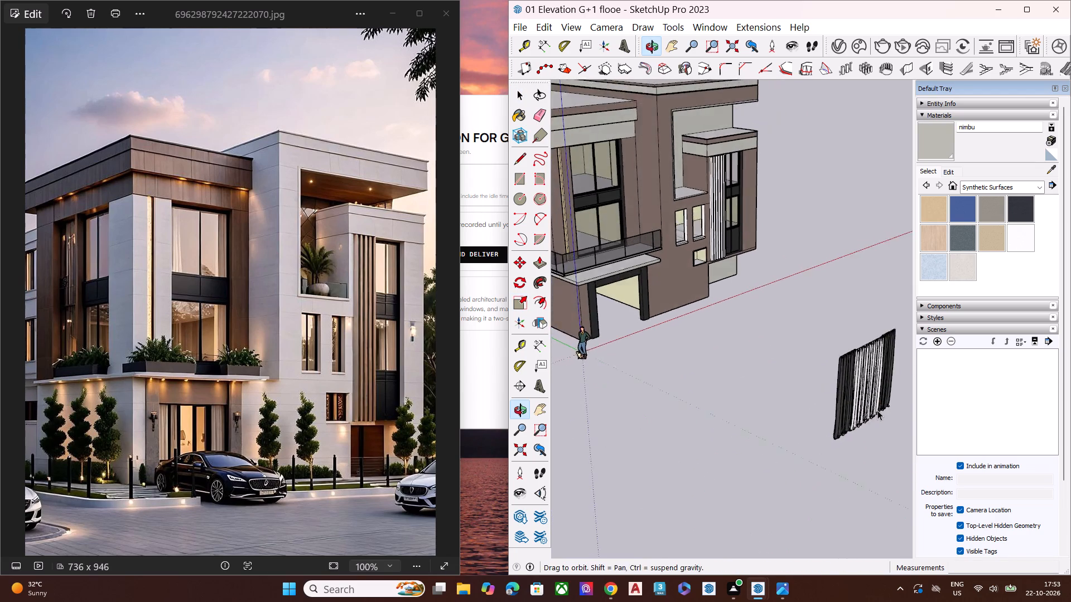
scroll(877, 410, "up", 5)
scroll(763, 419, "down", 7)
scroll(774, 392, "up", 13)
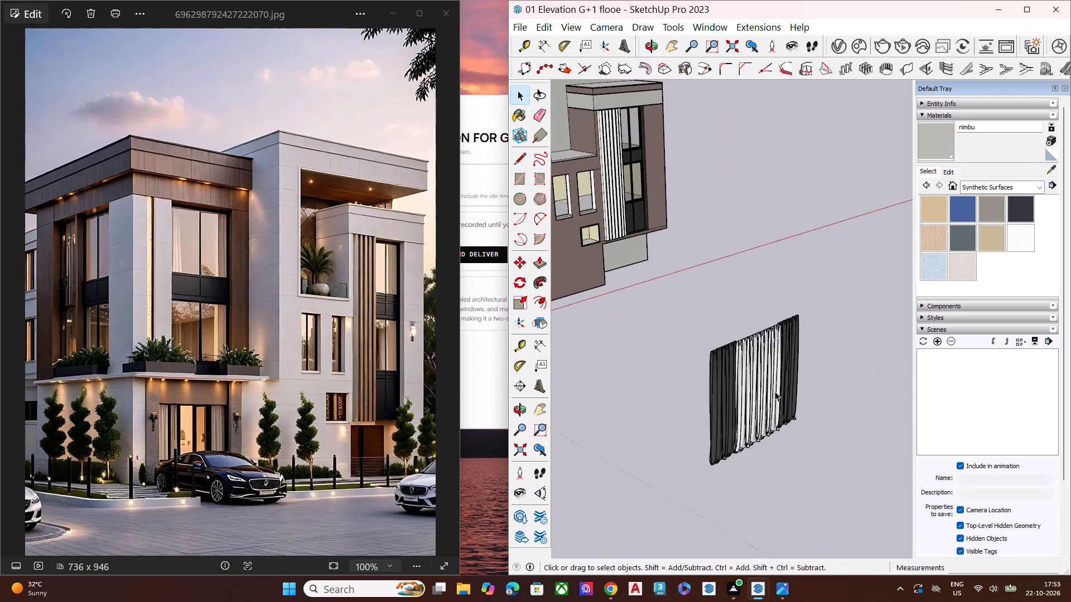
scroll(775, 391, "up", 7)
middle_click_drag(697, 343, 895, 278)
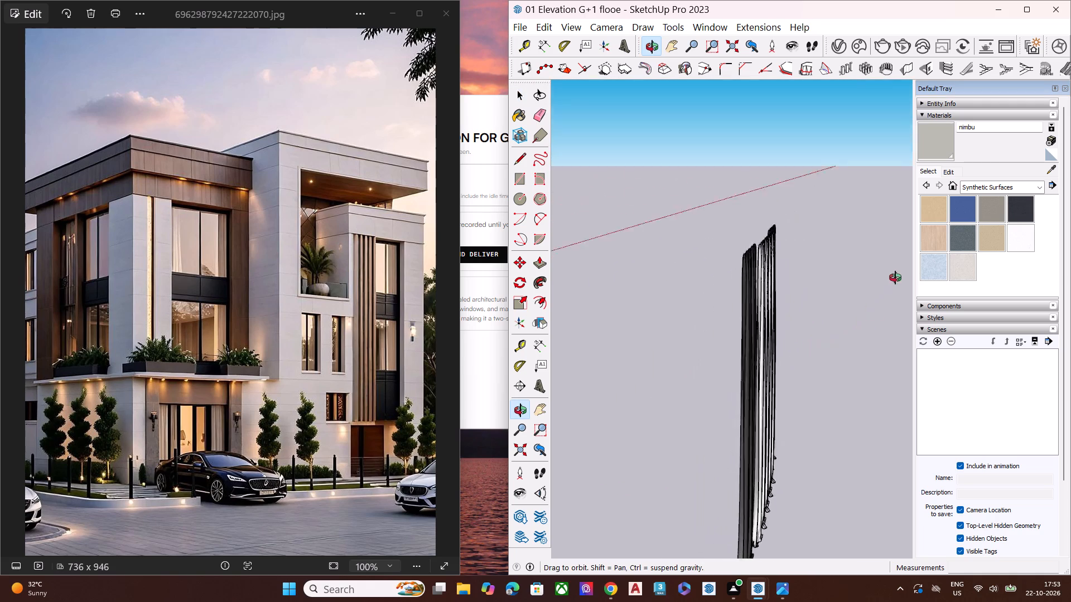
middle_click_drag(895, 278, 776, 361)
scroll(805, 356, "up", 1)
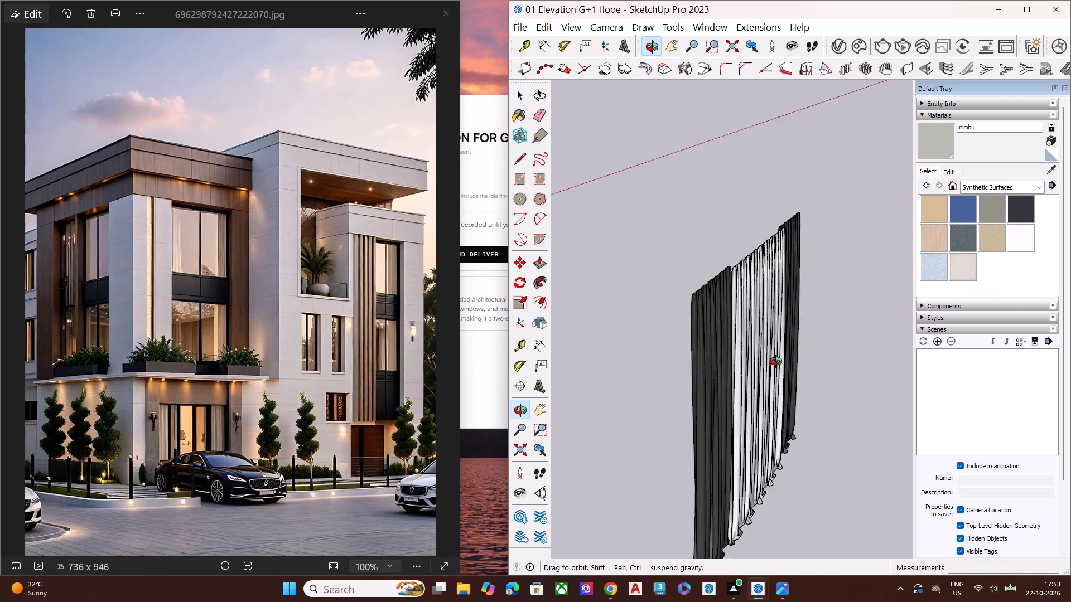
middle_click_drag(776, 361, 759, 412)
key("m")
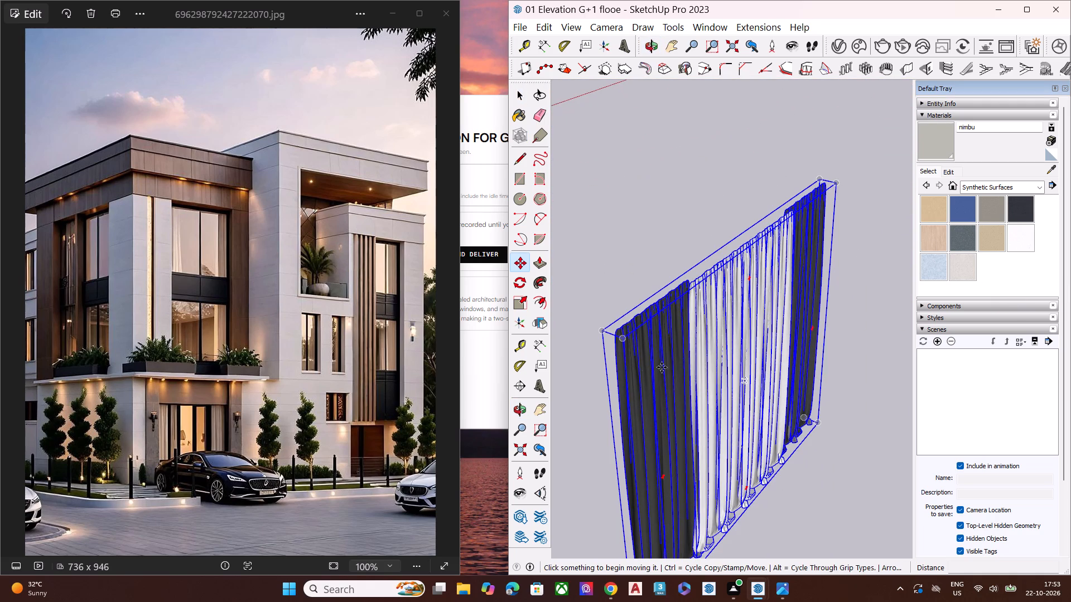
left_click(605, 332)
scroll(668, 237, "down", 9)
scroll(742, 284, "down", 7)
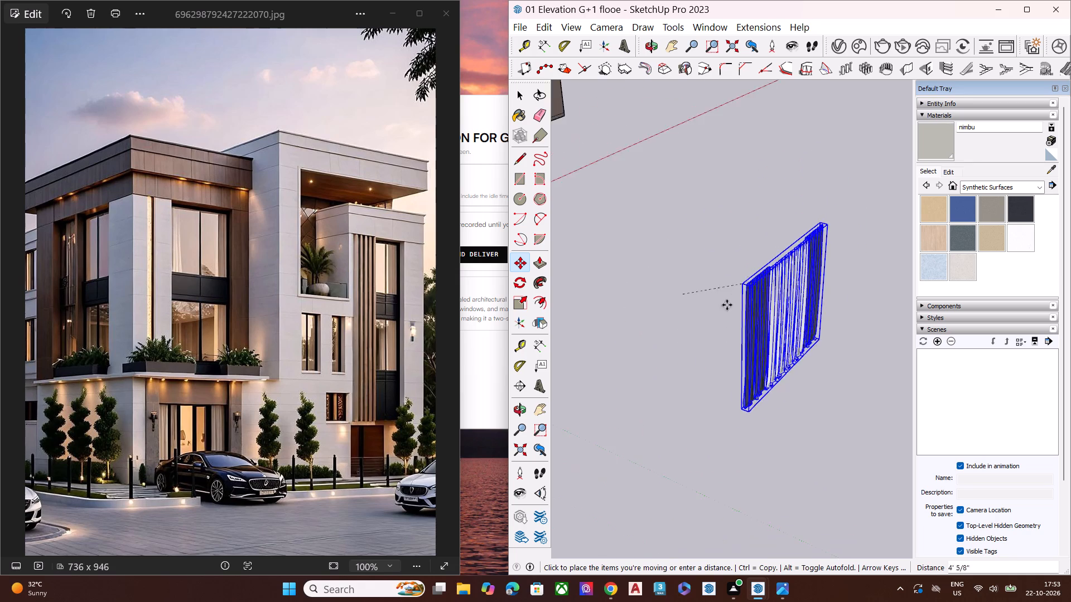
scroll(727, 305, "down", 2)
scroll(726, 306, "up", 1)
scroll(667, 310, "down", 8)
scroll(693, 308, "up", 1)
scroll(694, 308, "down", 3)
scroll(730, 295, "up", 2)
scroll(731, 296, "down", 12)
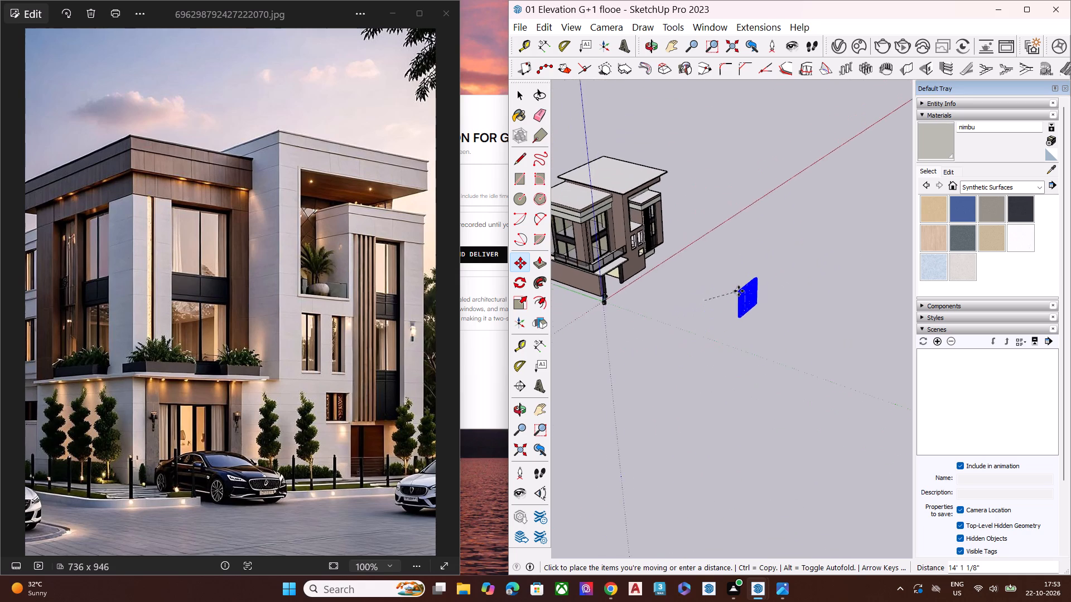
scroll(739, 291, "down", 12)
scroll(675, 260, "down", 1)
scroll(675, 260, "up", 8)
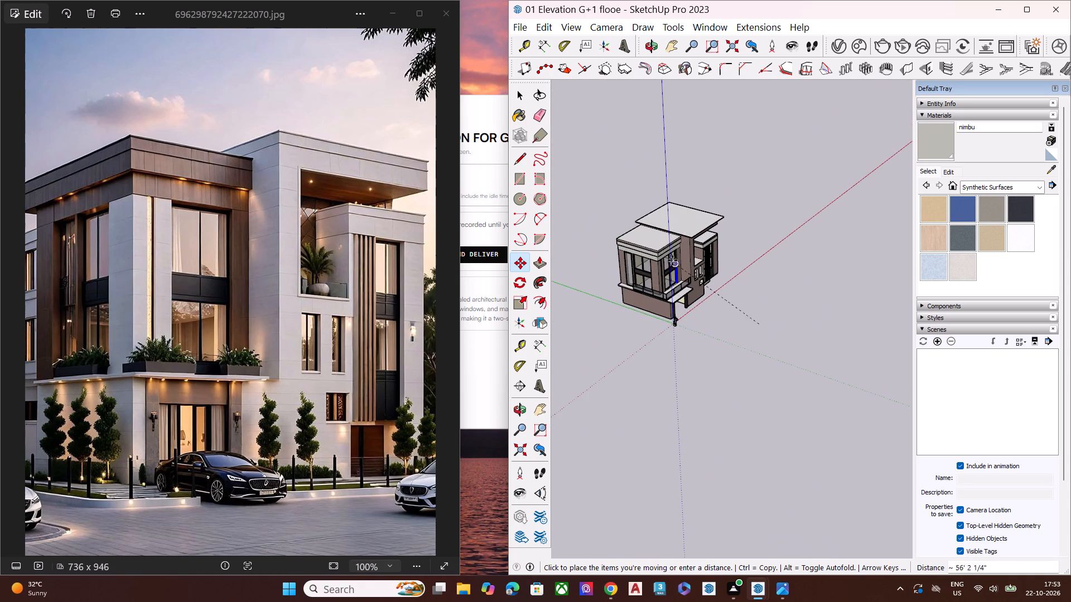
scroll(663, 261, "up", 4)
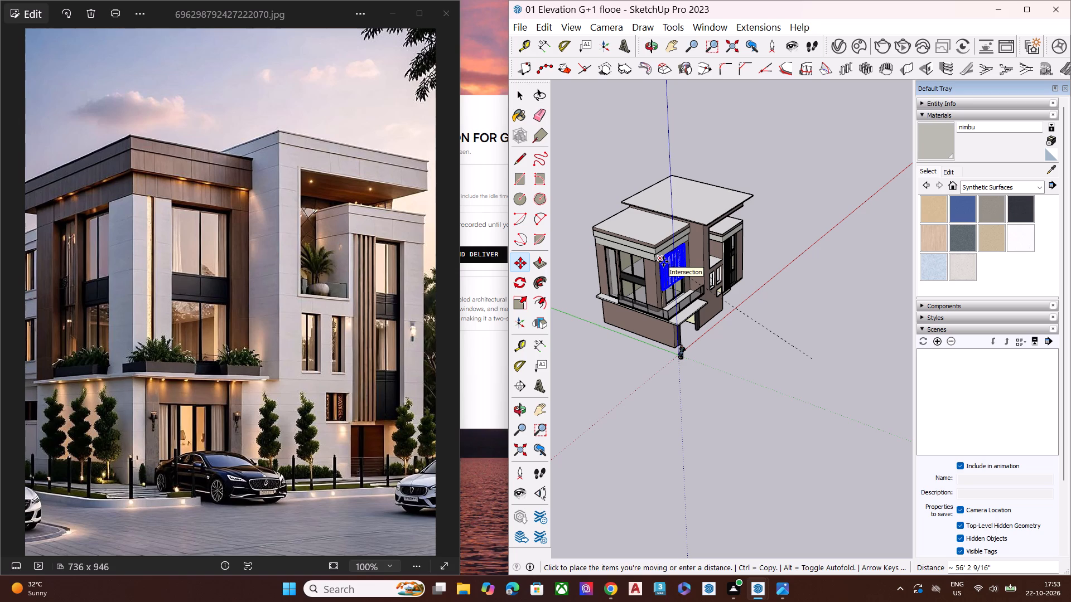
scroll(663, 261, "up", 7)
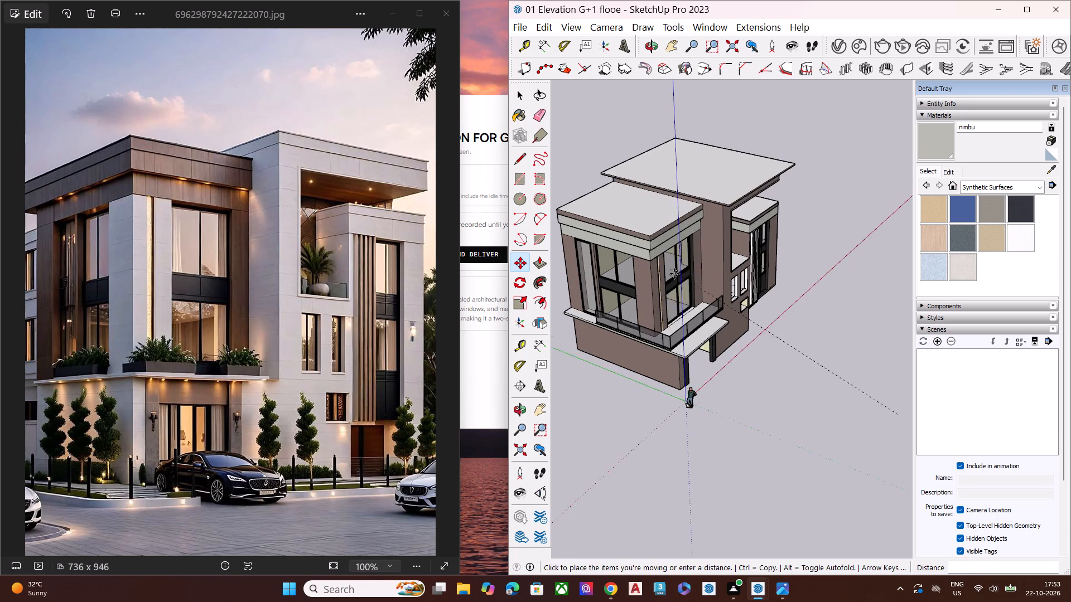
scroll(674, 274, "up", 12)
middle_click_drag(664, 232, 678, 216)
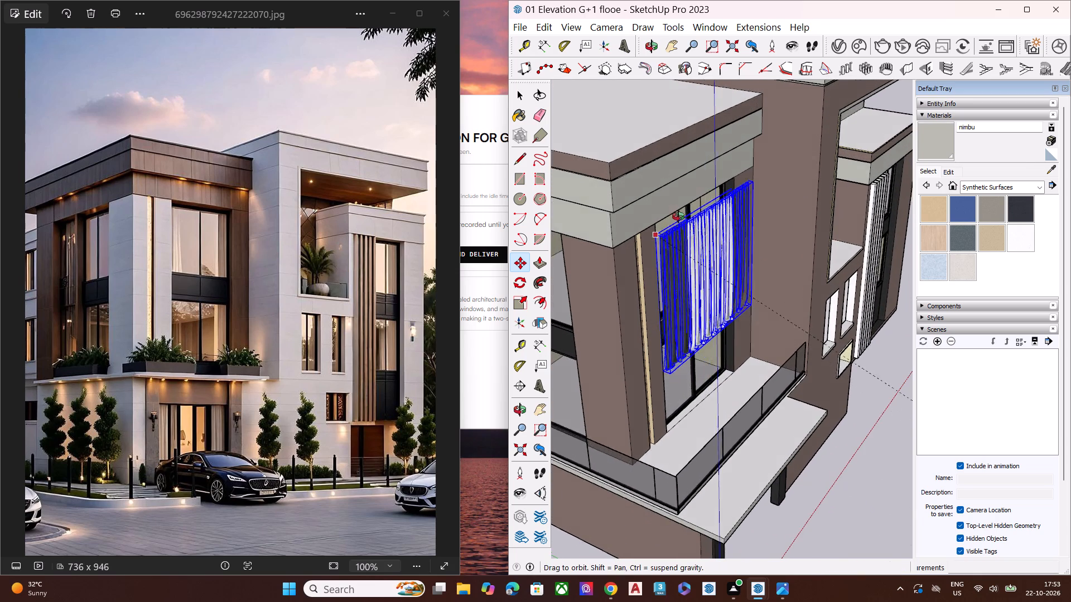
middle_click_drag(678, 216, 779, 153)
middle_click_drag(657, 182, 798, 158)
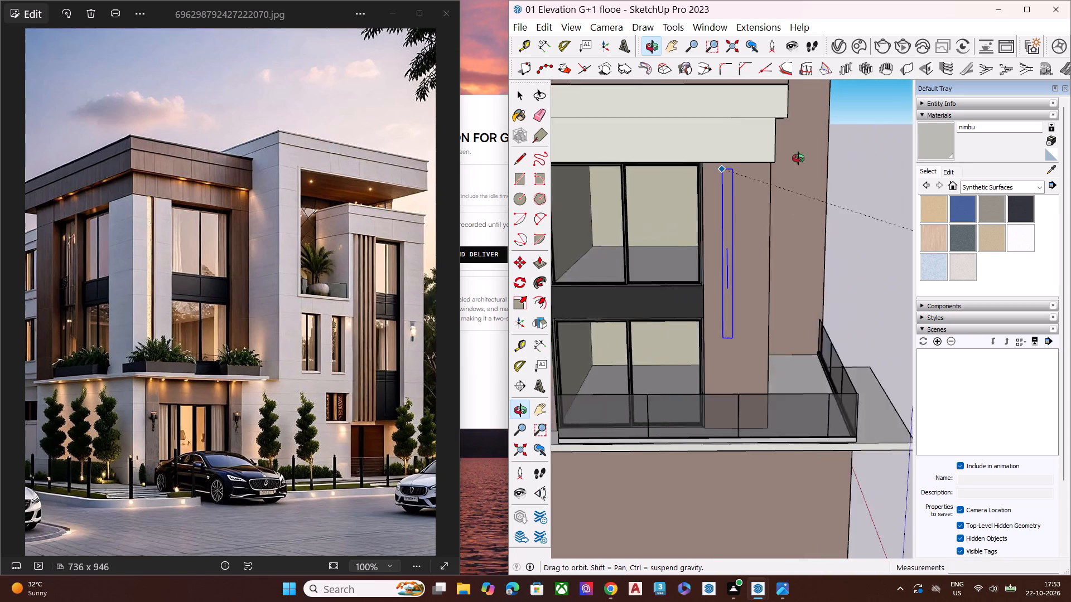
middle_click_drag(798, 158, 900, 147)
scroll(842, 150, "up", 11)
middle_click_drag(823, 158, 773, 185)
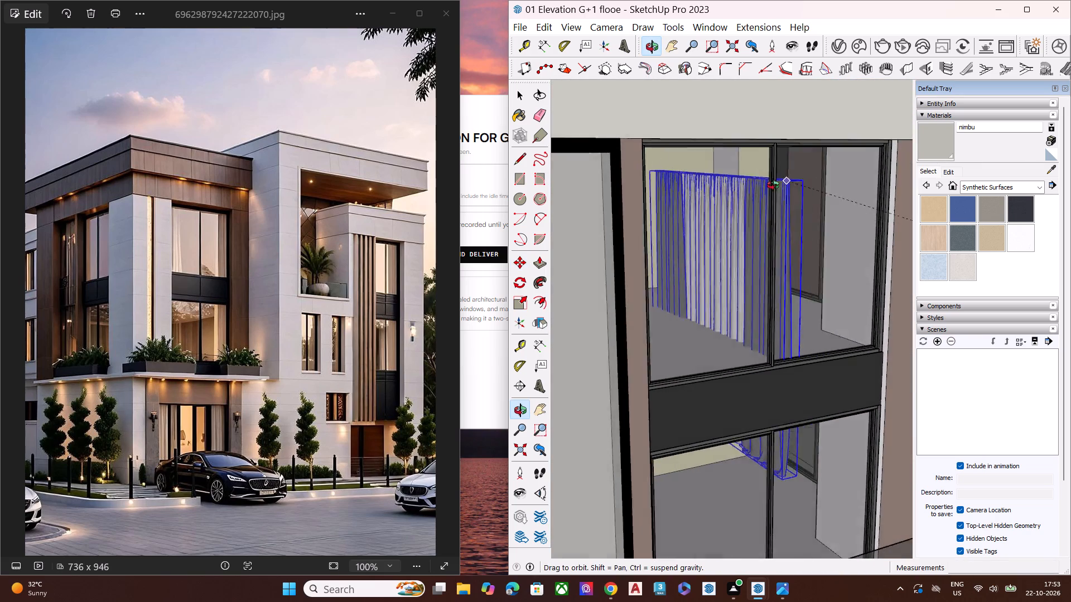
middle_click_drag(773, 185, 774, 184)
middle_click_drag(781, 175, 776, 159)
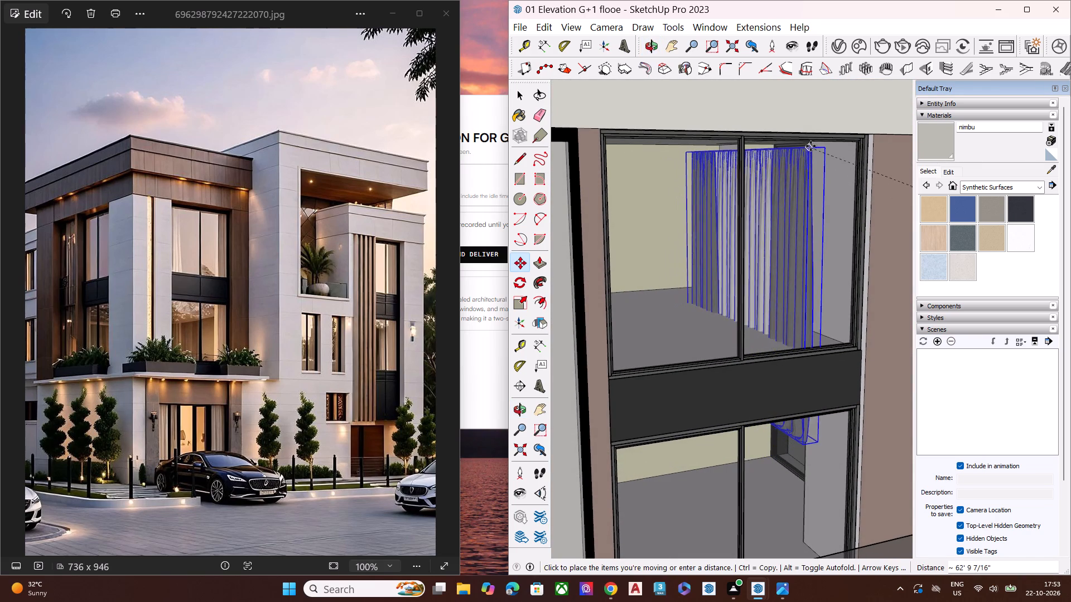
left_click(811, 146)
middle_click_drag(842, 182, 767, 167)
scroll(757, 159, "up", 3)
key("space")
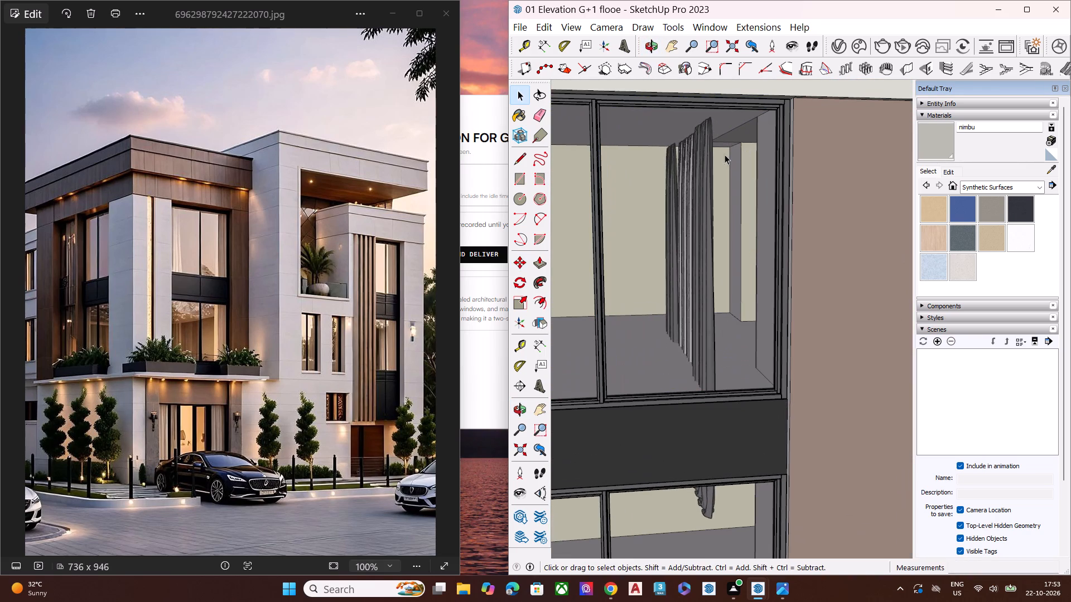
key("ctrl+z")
Move the curtain by its upper corner from the ground onto the upper corner of the front window opening above the balcony.
scroll(636, 168, "down", 12)
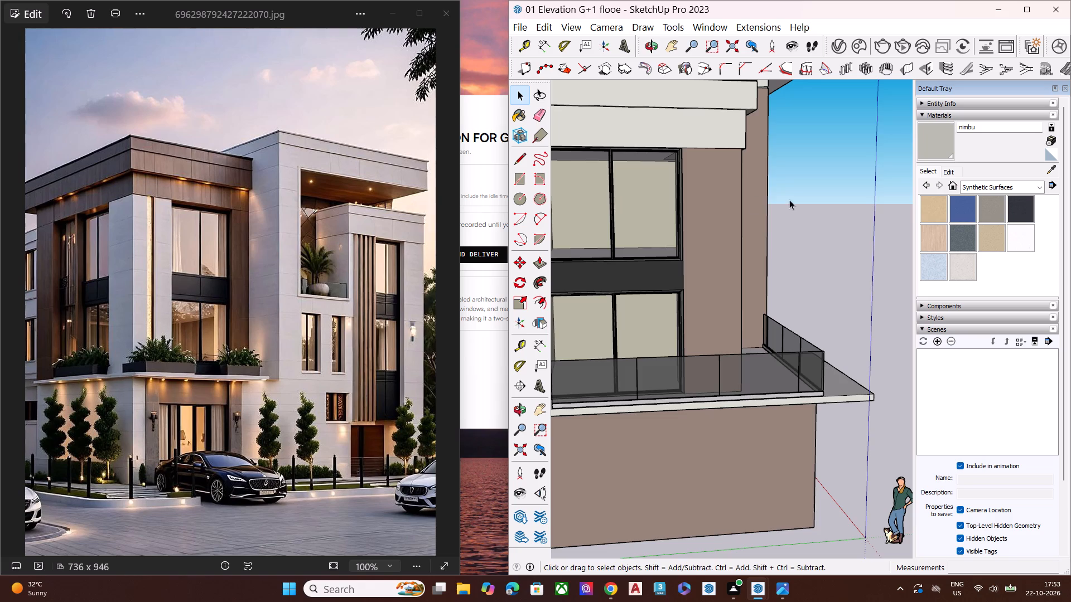
middle_click_drag(789, 200, 655, 242)
scroll(645, 215, "down", 13)
scroll(802, 270, "down", 1)
scroll(802, 271, "up", 4)
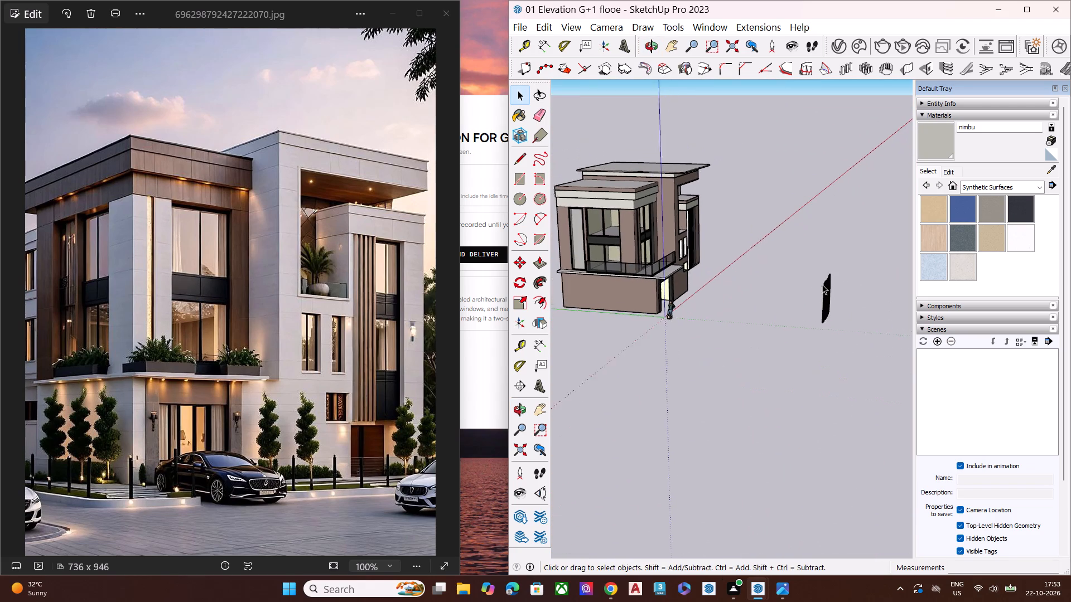
scroll(822, 284, "up", 16)
left_click(823, 306)
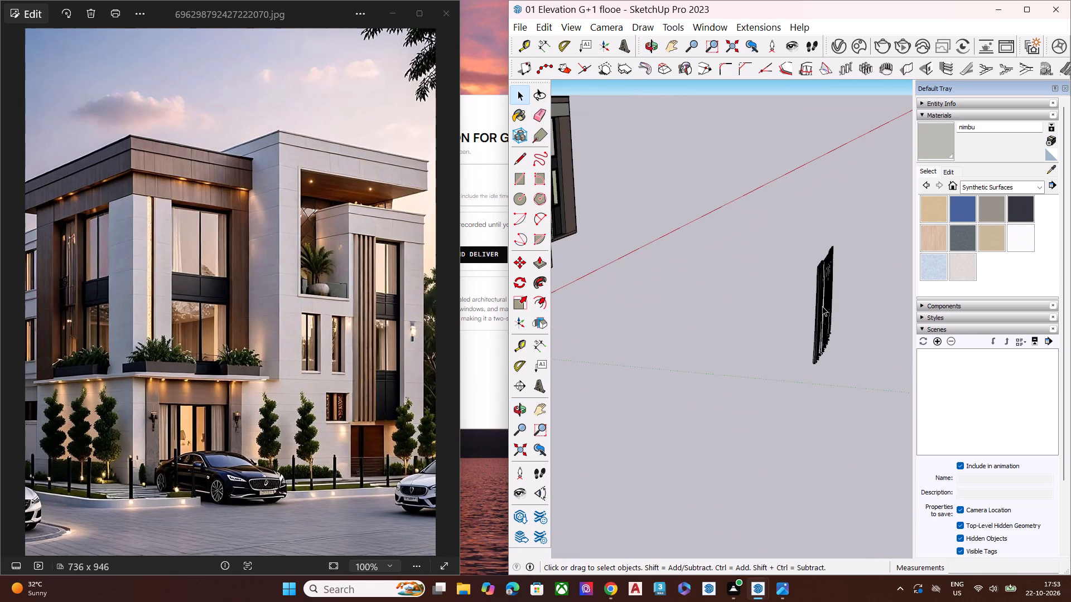
scroll(822, 306, "up", 14)
scroll(822, 306, "down", 1)
scroll(822, 306, "up", 2)
key("m")
scroll(811, 246, "up", 2)
scroll(811, 246, "down", 1)
scroll(811, 246, "up", 1)
scroll(811, 246, "down", 1)
scroll(811, 246, "up", 2)
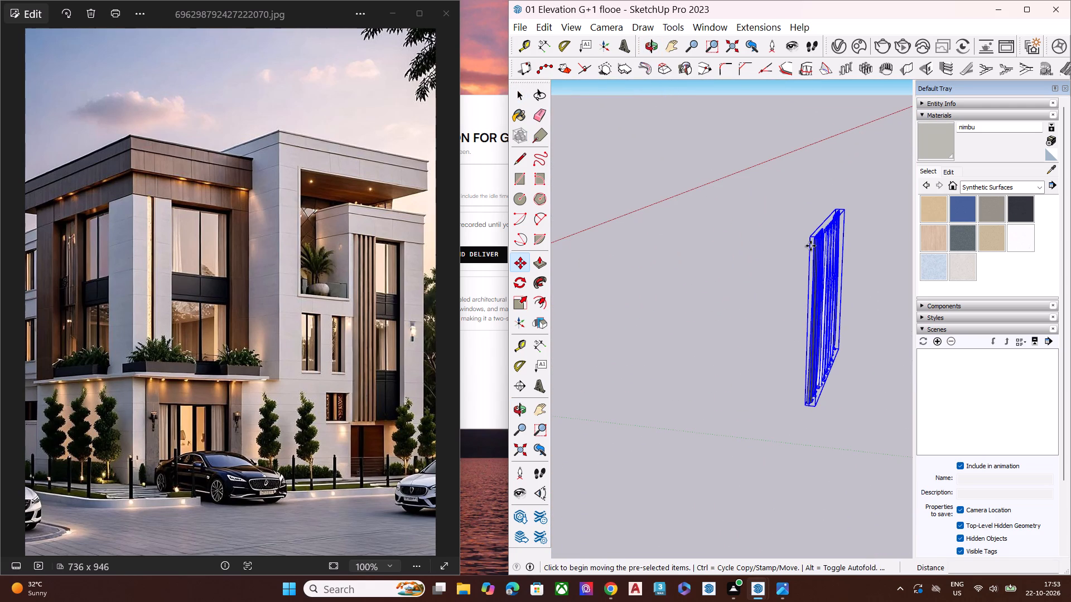
scroll(811, 246, "up", 14)
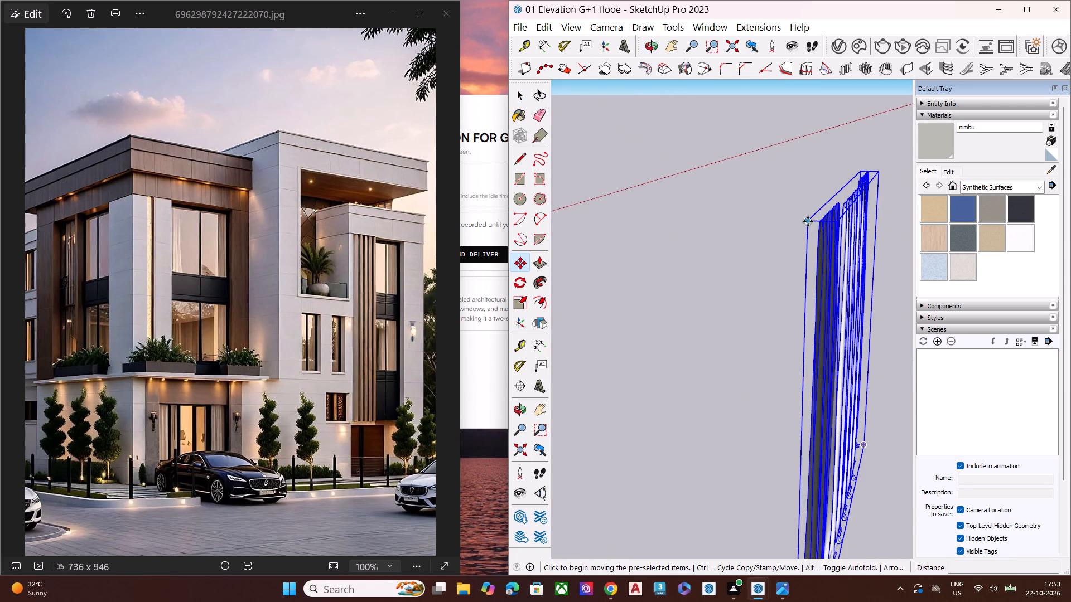
left_click(808, 221)
scroll(800, 251, "down", 10)
scroll(856, 290, "down", 8)
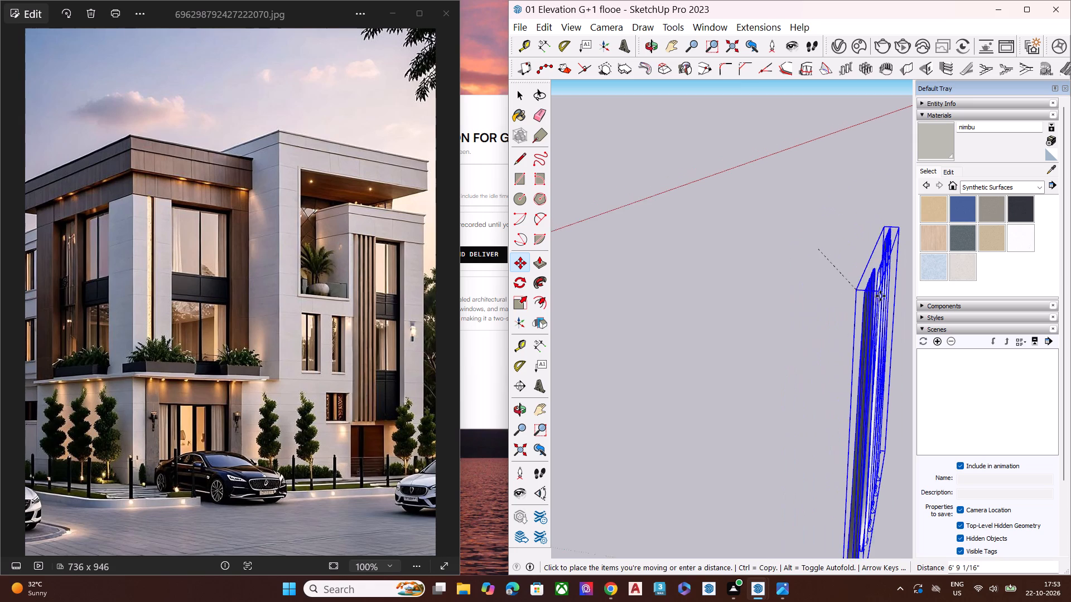
scroll(880, 296, "down", 2)
scroll(839, 265, "down", 3)
scroll(853, 264, "up", 1)
scroll(853, 264, "down", 14)
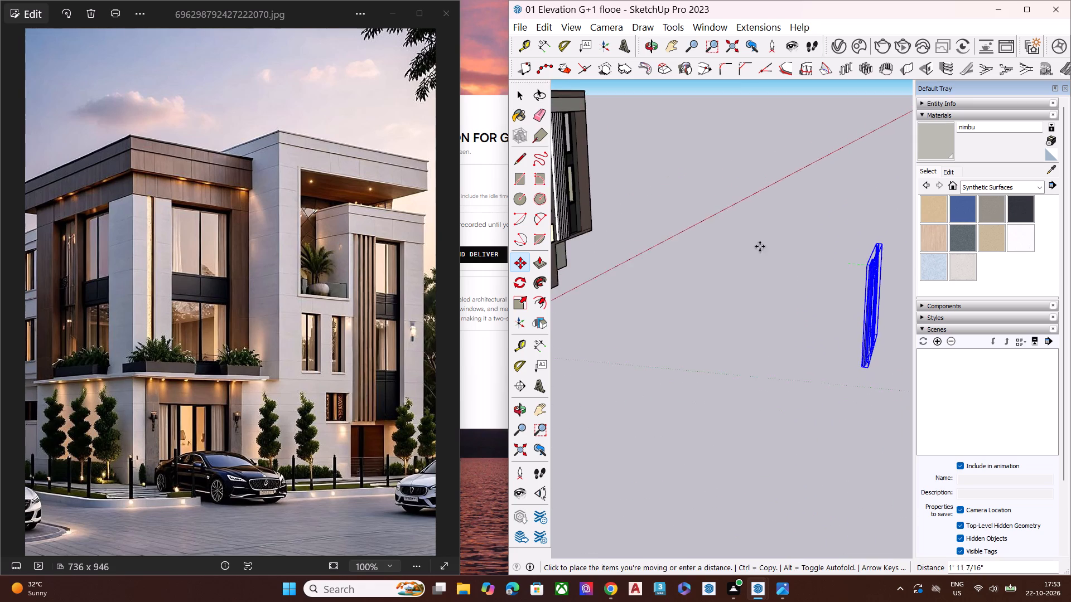
scroll(727, 244, "down", 18)
middle_click_drag(808, 331, 782, 333)
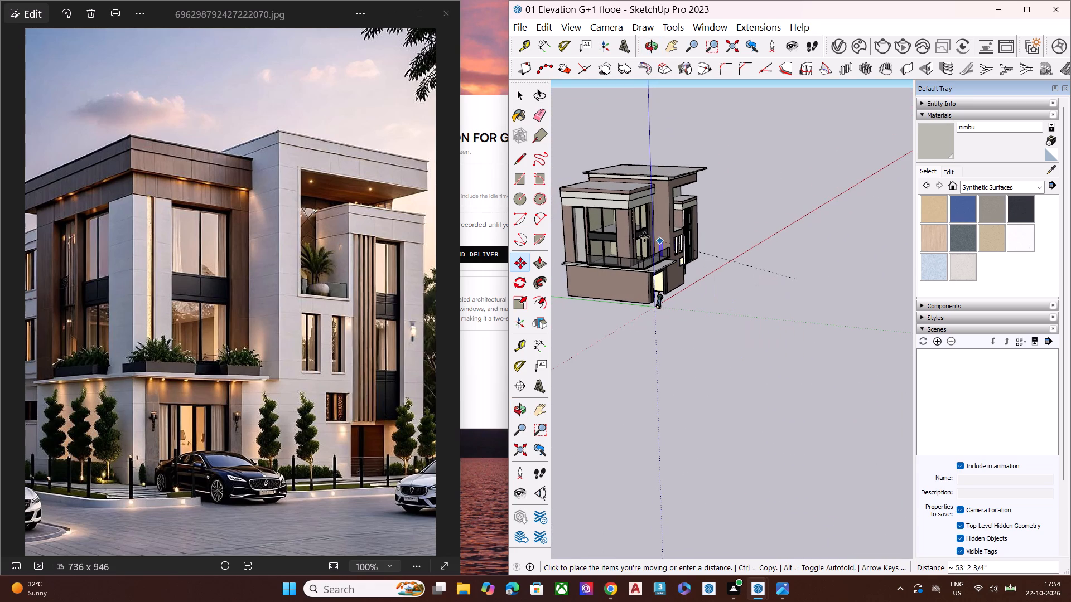
scroll(630, 224, "up", 9)
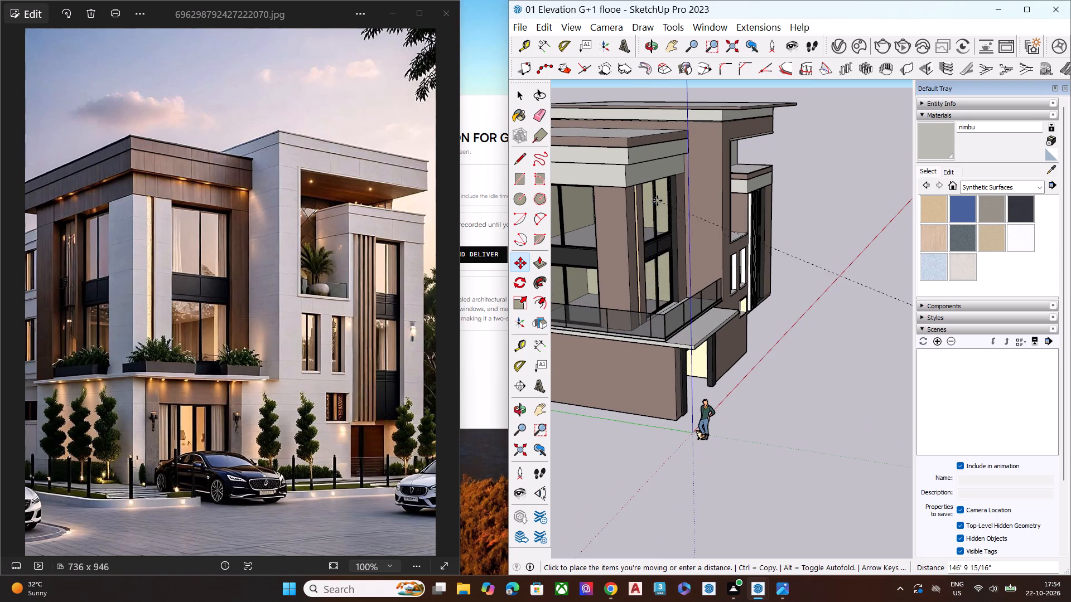
middle_click_drag(636, 185, 483, 203)
scroll(609, 222, "up", 7)
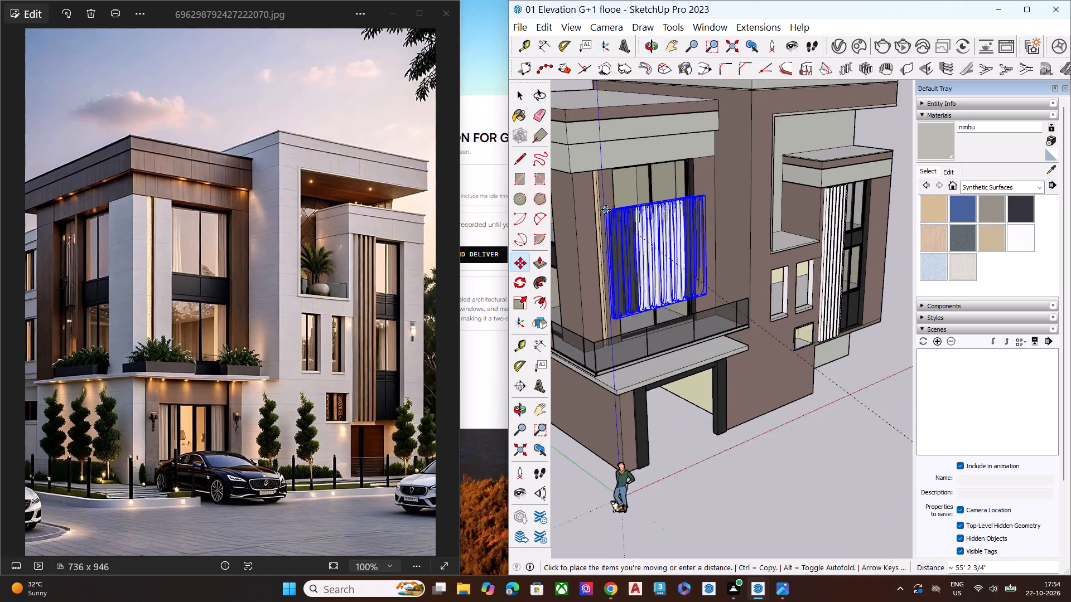
scroll(606, 210, "up", 9)
scroll(633, 166, "up", 1)
middle_click_drag(617, 139, 505, 126)
scroll(648, 154, "up", 5)
scroll(758, 155, "down", 8)
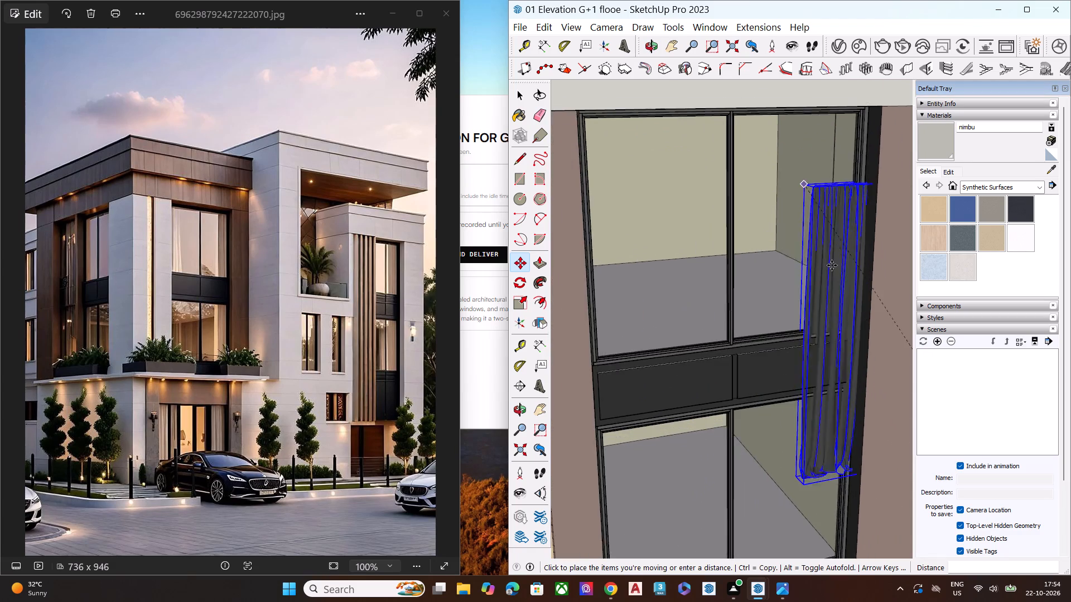
scroll(806, 281, "down", 8)
middle_click_drag(822, 294, 636, 281)
scroll(654, 239, "up", 2)
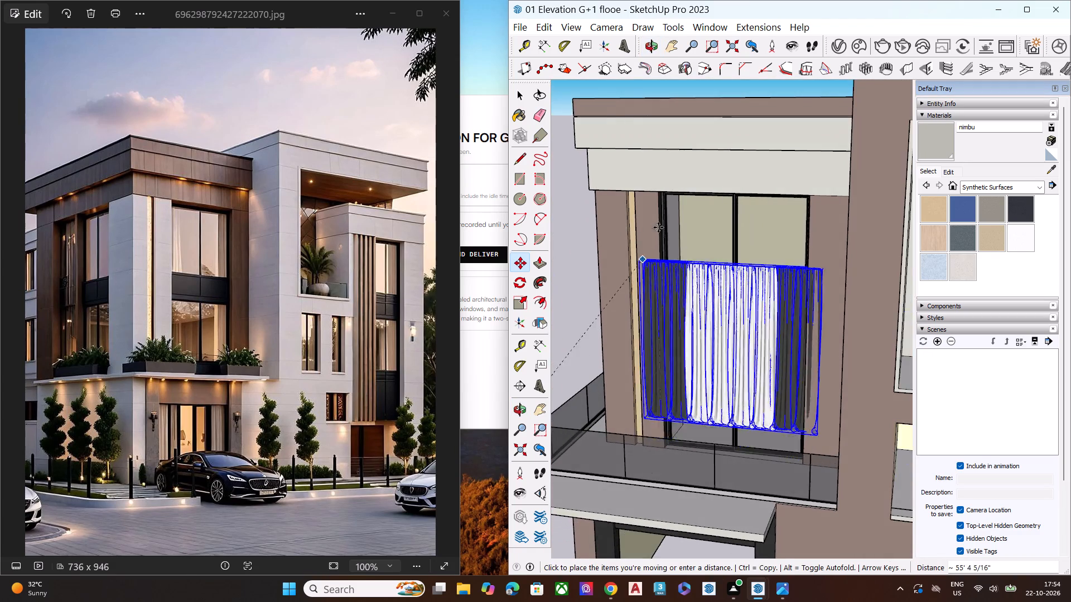
scroll(658, 227, "up", 6)
middle_click_drag(671, 188, 640, 156)
scroll(640, 156, "up", 6)
scroll(640, 156, "down", 1)
scroll(640, 156, "up", 2)
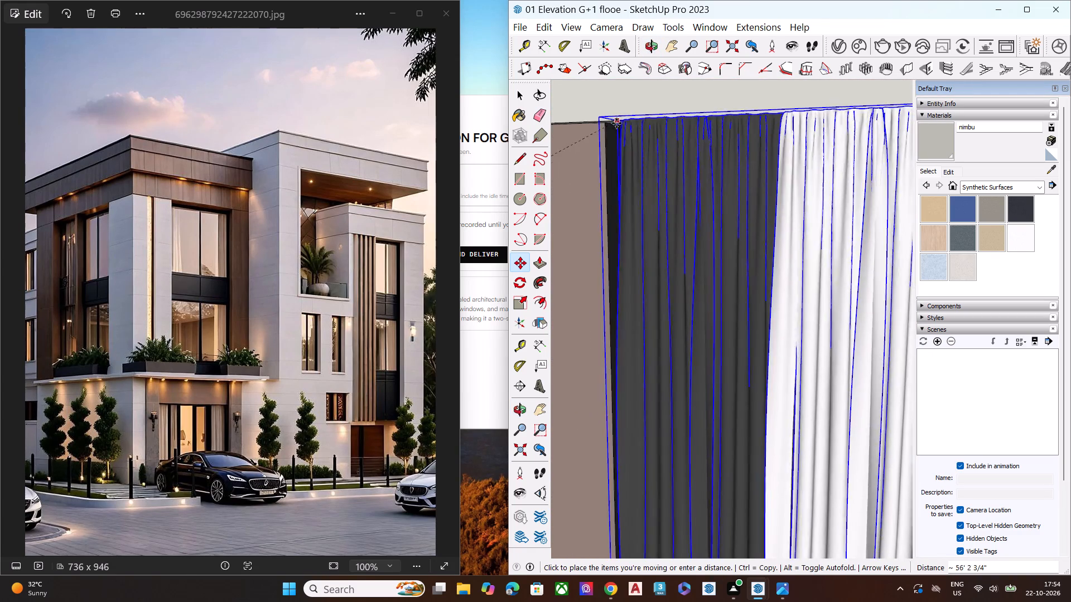
left_click(604, 125)
Scale the curtain's width along the green axis to about 0.81 so its far end meets the side of the window opening.
scroll(659, 160, "down", 6)
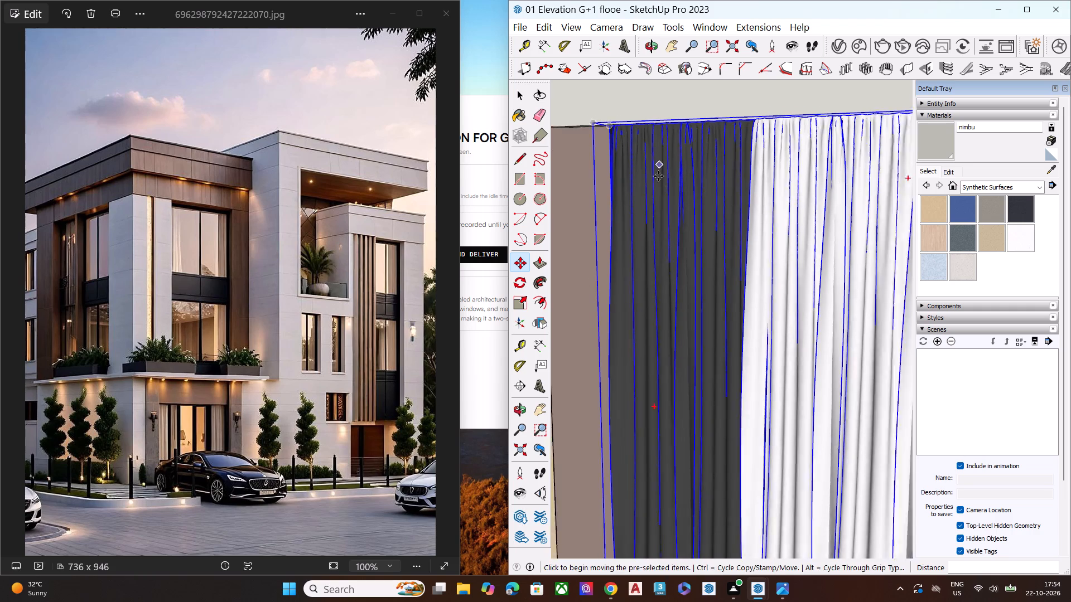
scroll(658, 176, "down", 14)
scroll(647, 191, "down", 9)
middle_click_drag(742, 284, 775, 285)
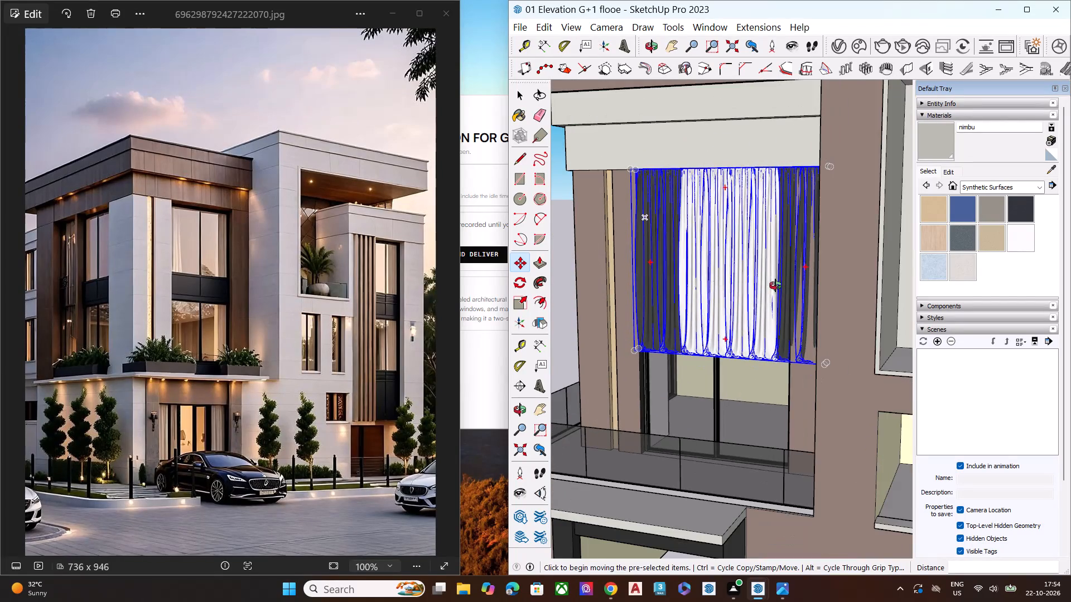
middle_click_drag(775, 285, 819, 293)
key("s")
scroll(860, 256, "up", 7)
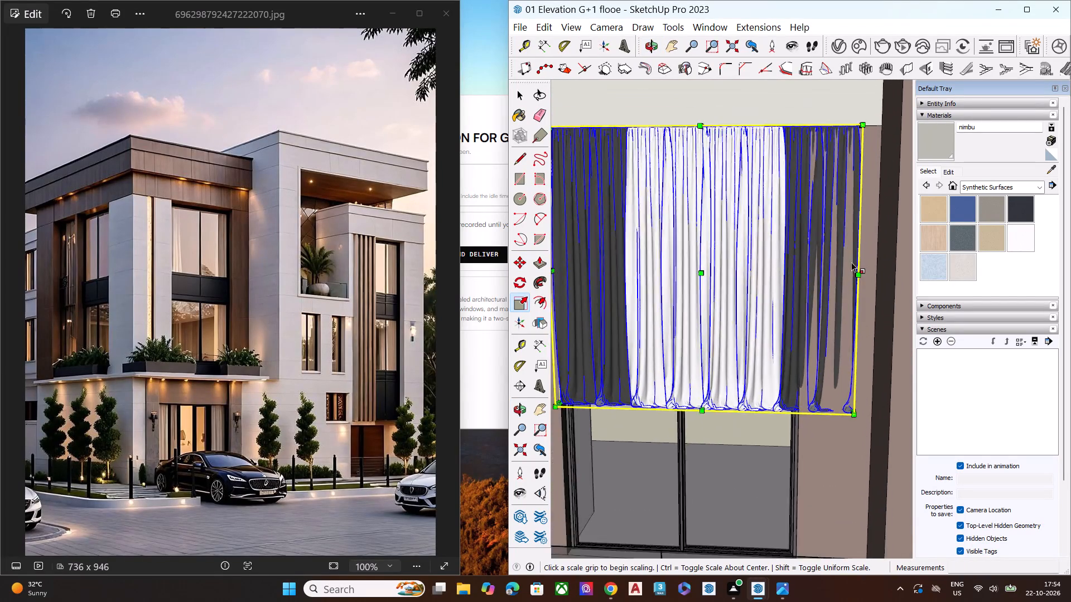
middle_click_drag(845, 276, 893, 332)
scroll(886, 317, "up", 6)
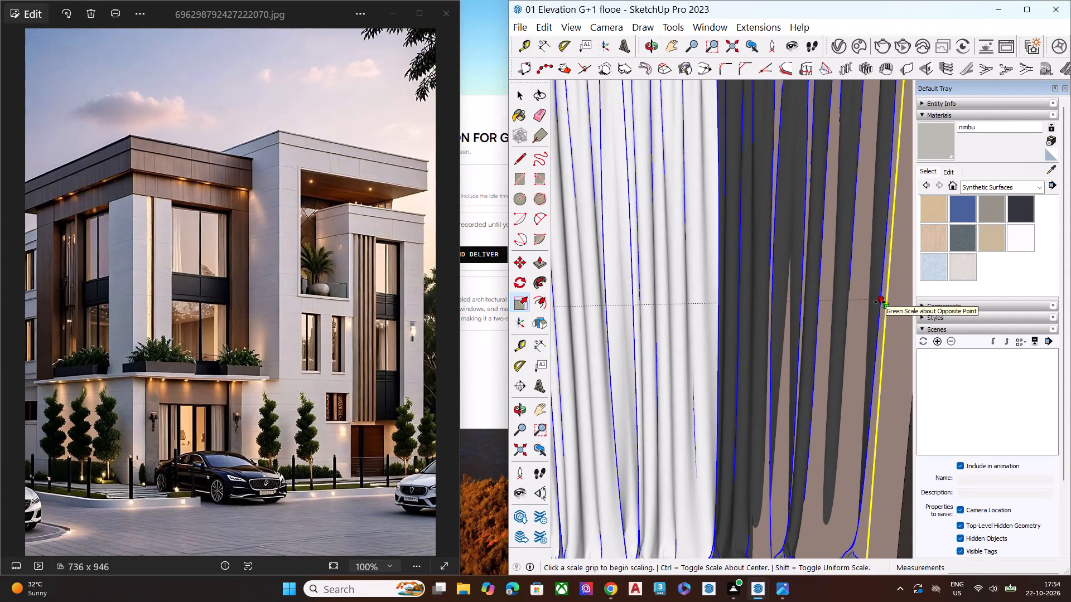
left_click(880, 302)
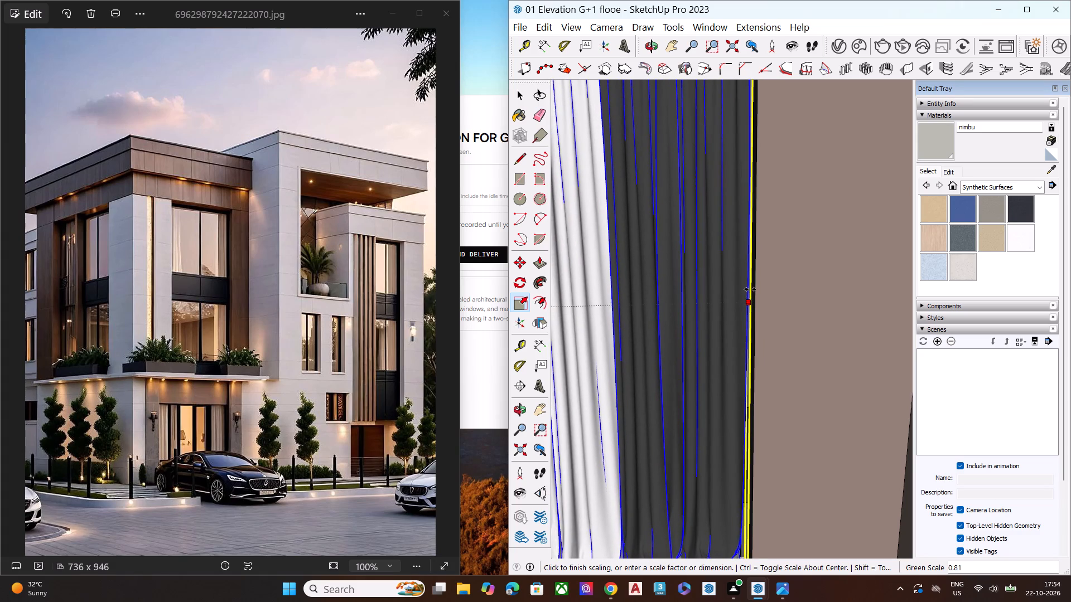
left_click(752, 288)
key("space")
Scale the curtain's height along the blue axis to about 0.70, ending it at the top of the dark panel between the windows.
scroll(796, 294, "down", 9)
middle_click_drag(729, 323, 752, 307)
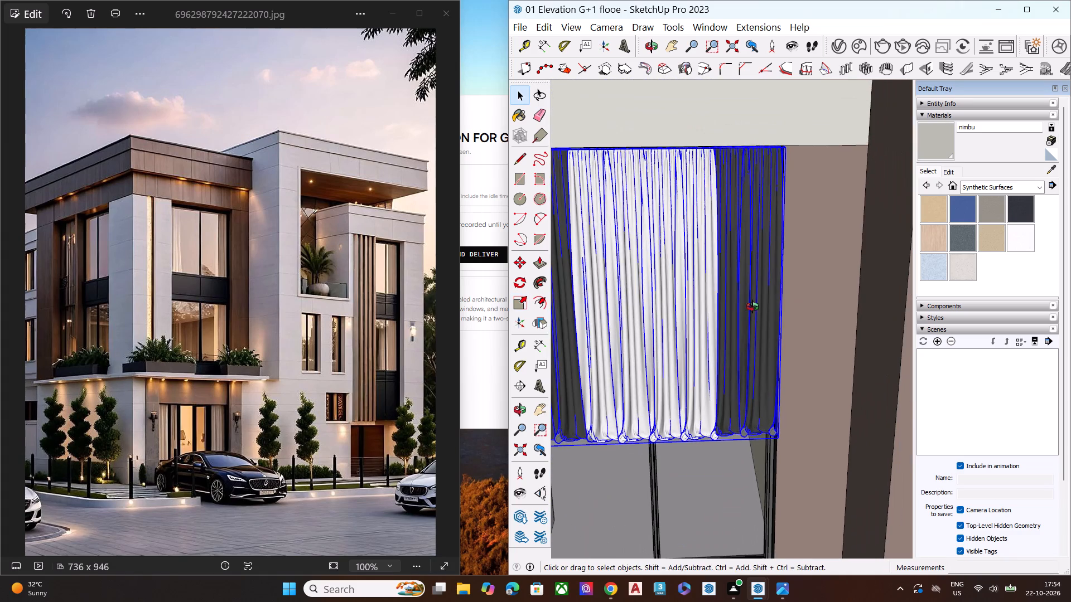
middle_click_drag(752, 307, 932, 255)
scroll(809, 269, "down", 7)
middle_click_drag(805, 284, 853, 257)
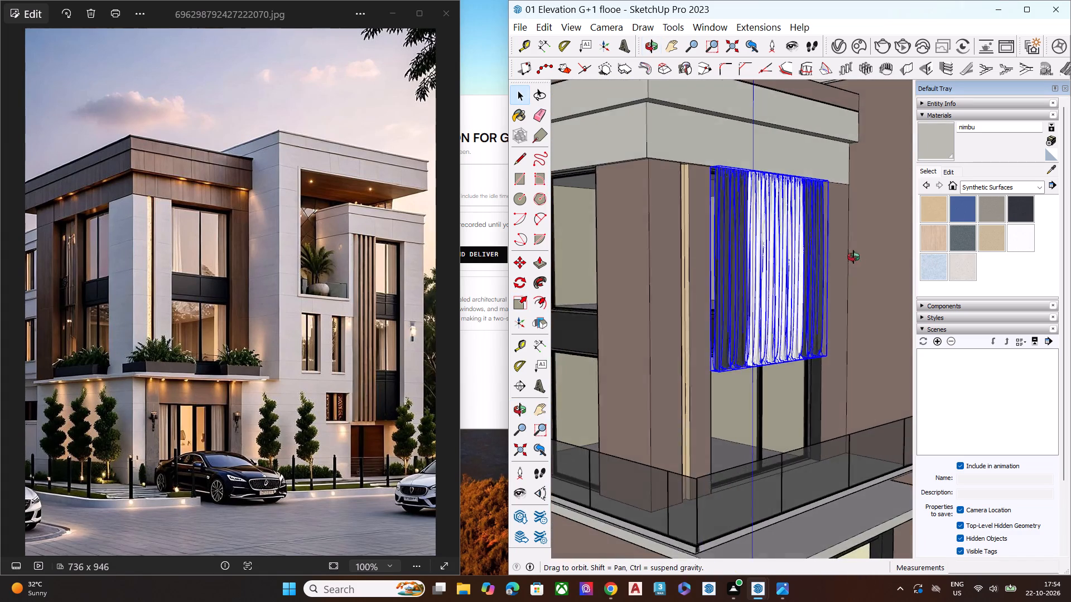
middle_click_drag(853, 257, 869, 253)
scroll(840, 263, "up", 3)
key("s")
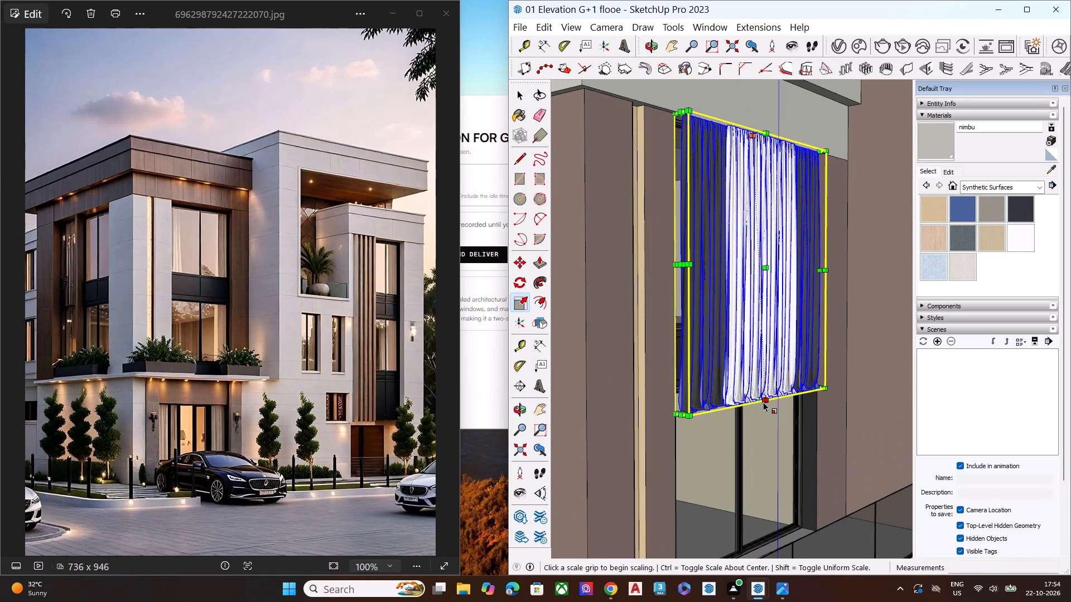
left_click(754, 400)
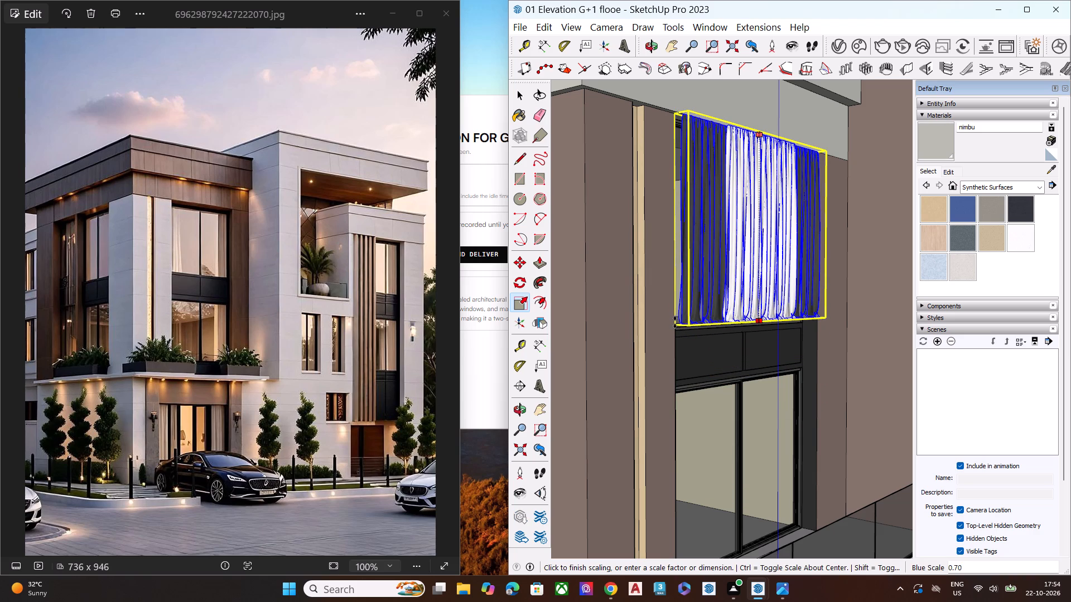
left_click(675, 322)
key("space")
scroll(712, 330, "down", 8)
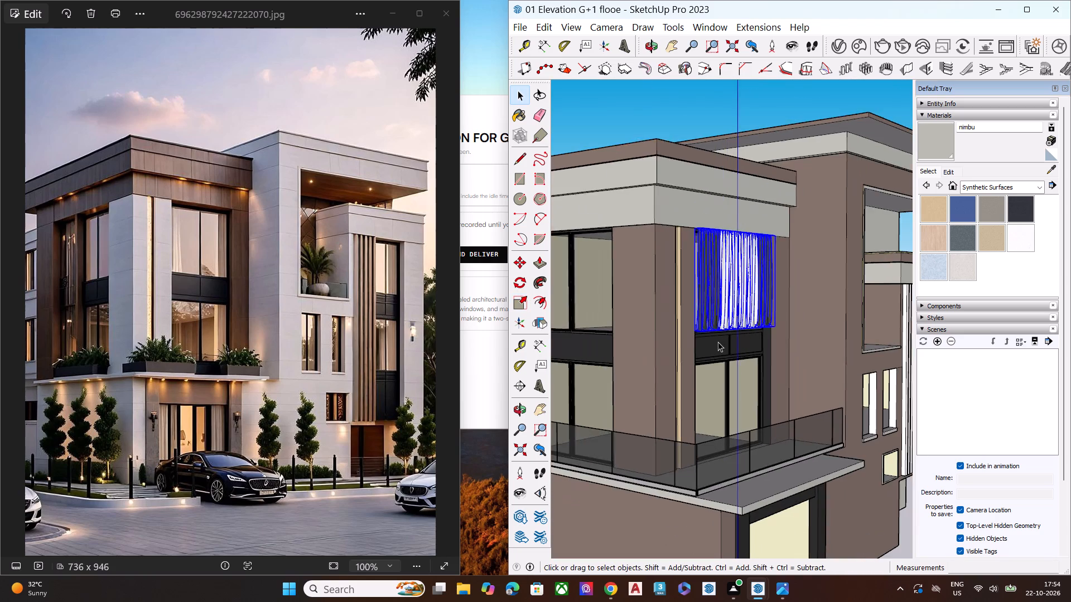
left_click(785, 124)
Move the curtain by its upper outer corner onto the upper corner of the front window opening.
scroll(723, 256, "up", 7)
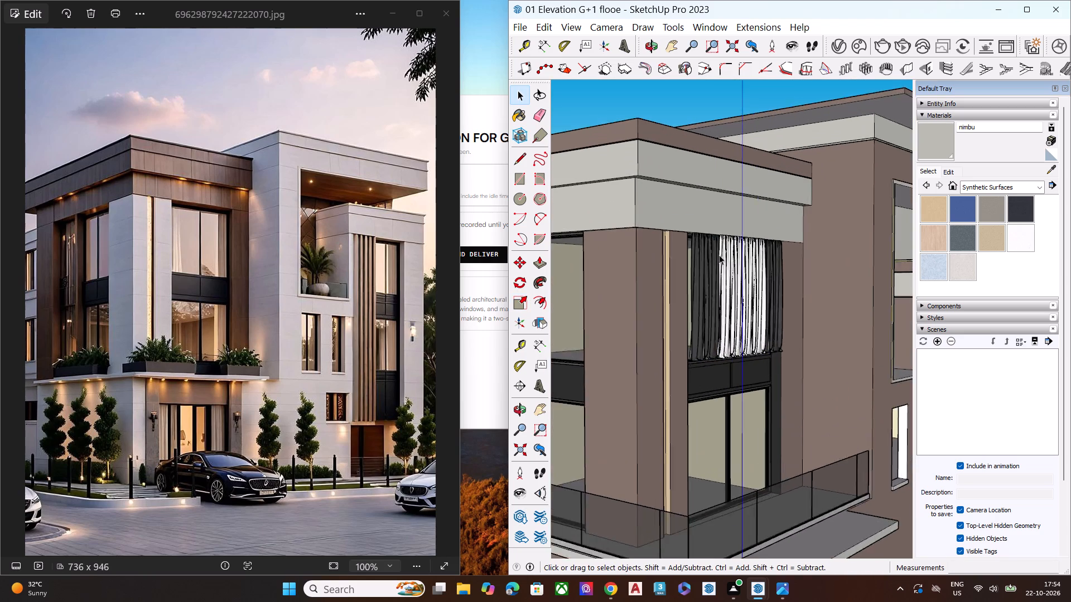
scroll(719, 255, "up", 2)
middle_click_drag(693, 261, 717, 233)
scroll(717, 233, "up", 10)
middle_click_drag(699, 219, 721, 204)
scroll(721, 204, "up", 1)
left_click(717, 205)
key("m")
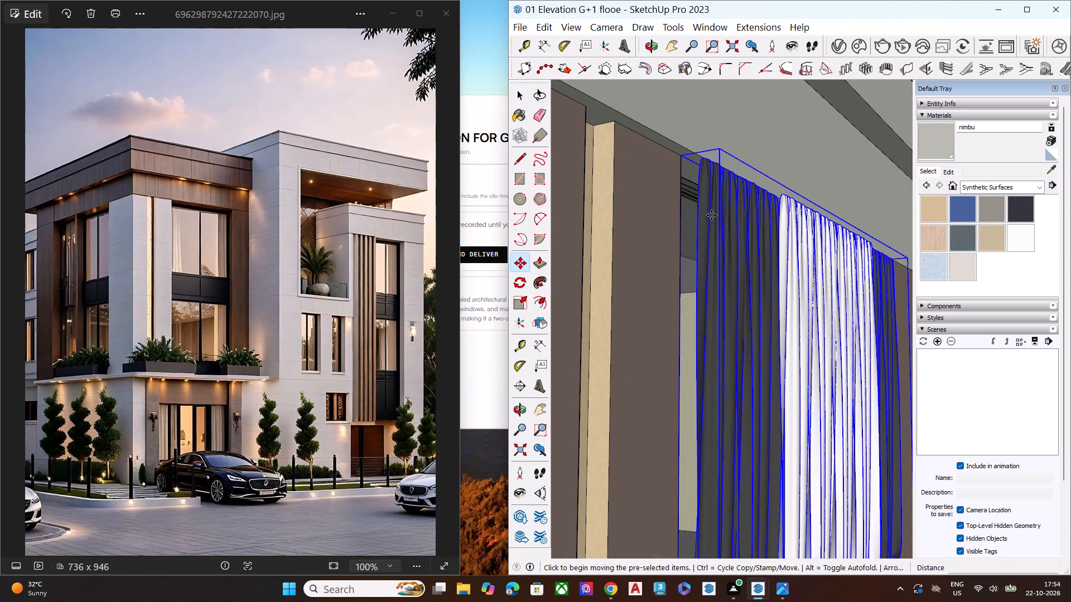
left_click(719, 148)
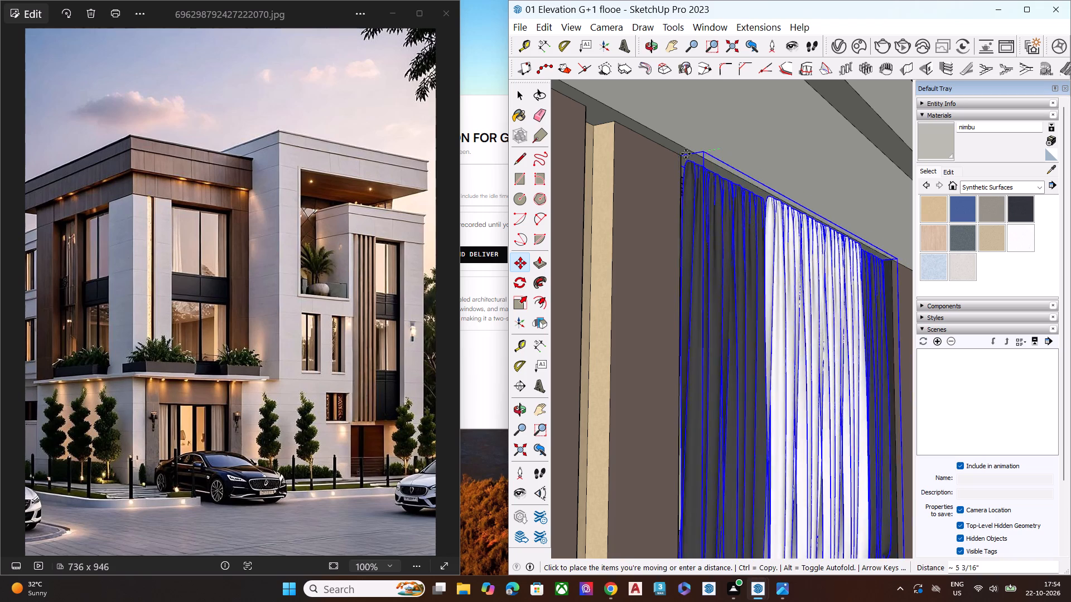
left_click(677, 156)
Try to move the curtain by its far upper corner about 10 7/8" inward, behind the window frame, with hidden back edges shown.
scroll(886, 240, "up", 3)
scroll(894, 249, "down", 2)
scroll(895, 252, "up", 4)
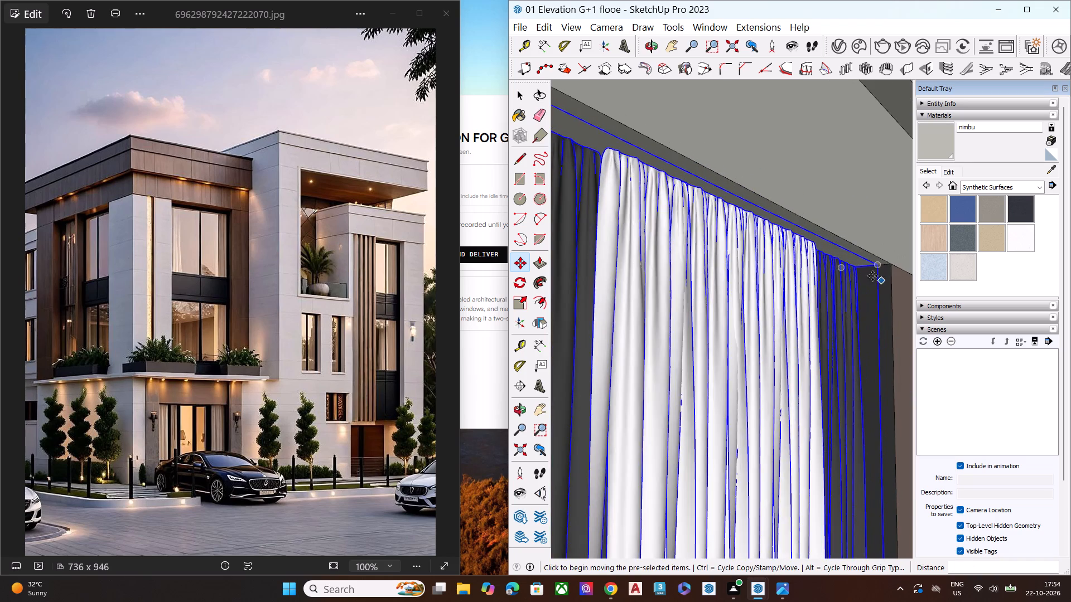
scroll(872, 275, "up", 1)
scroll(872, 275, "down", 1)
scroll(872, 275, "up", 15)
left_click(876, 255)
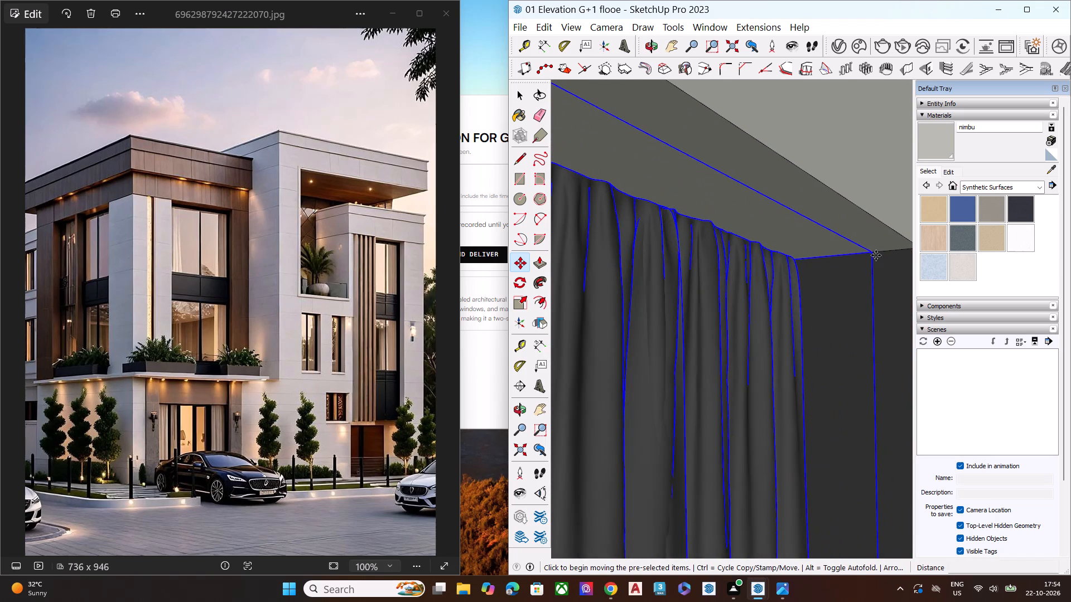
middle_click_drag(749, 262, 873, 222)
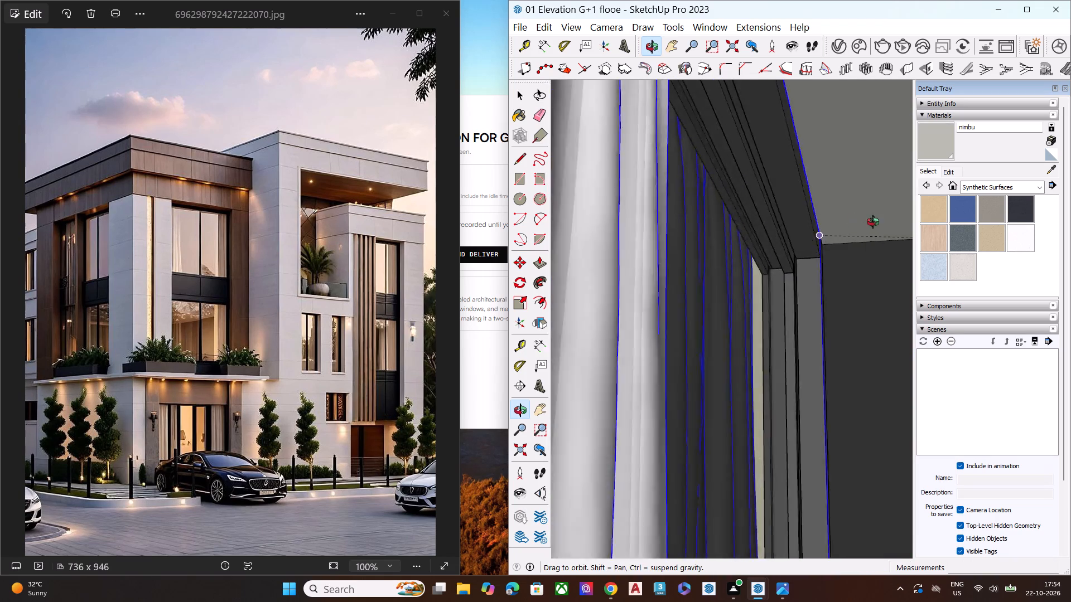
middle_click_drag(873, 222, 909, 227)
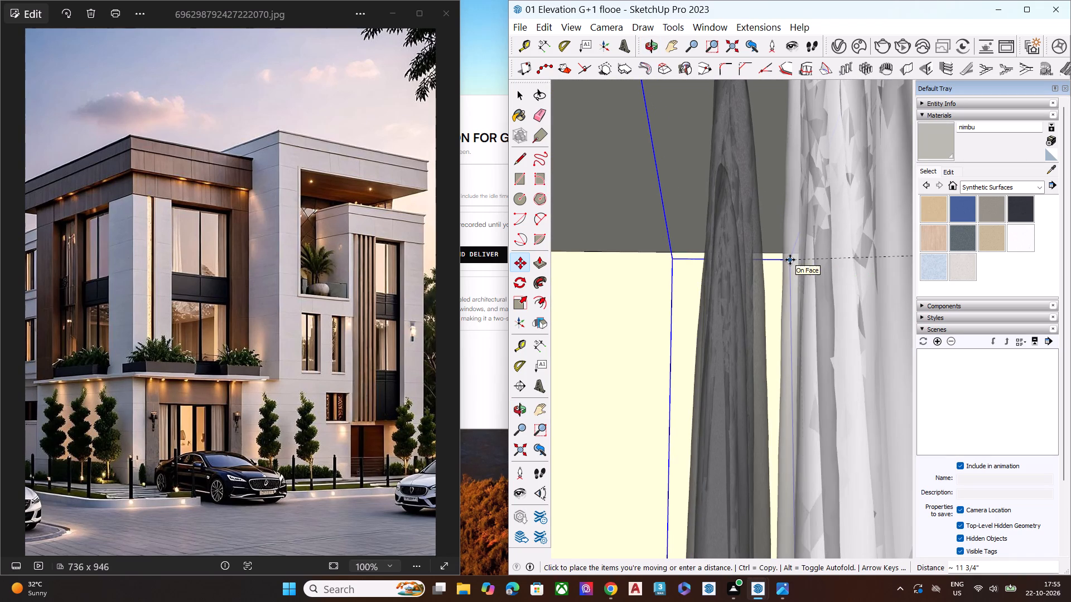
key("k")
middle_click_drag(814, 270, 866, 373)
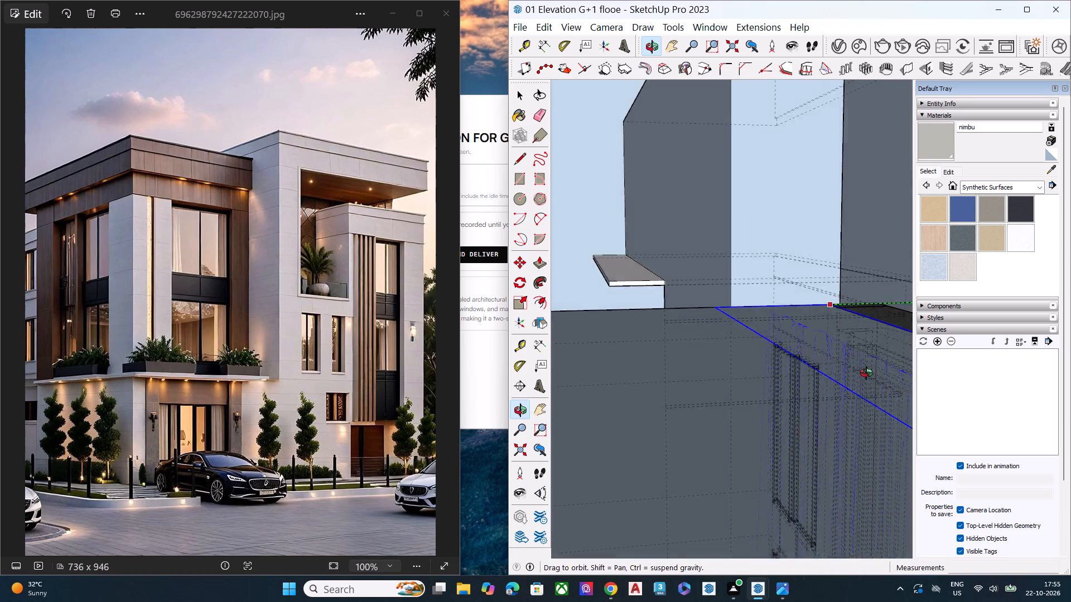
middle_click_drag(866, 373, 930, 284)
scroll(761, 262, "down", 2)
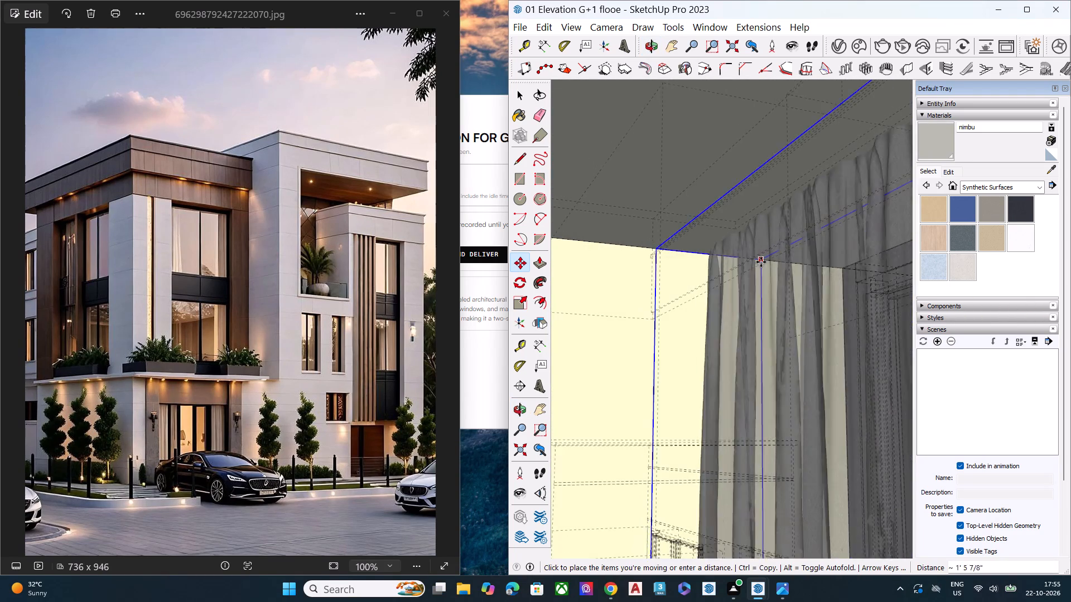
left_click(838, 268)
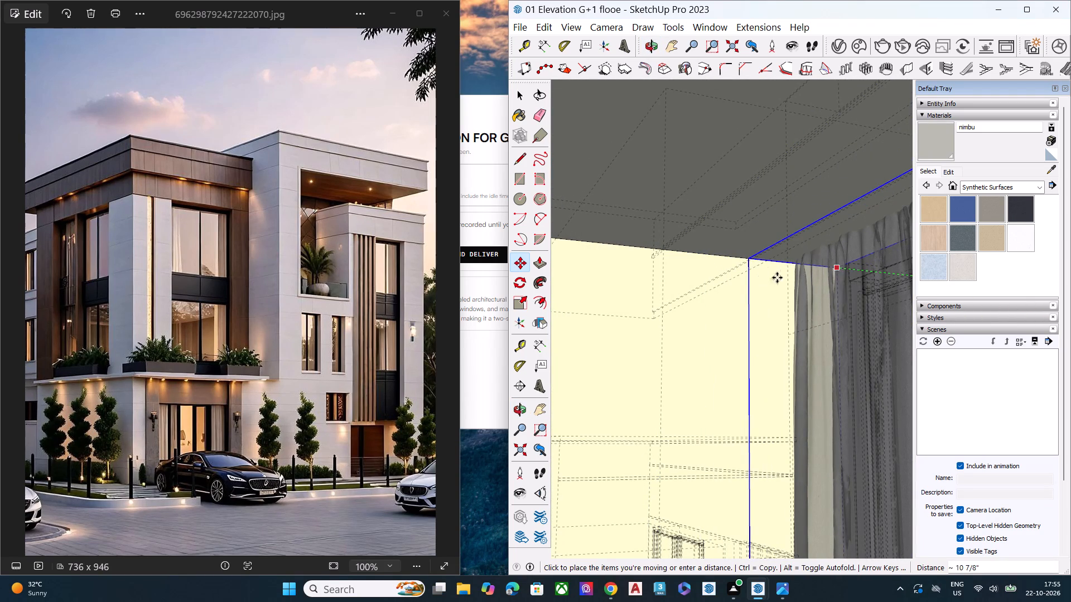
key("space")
Examine the curtain's placement against the upper front window from inside, from above and from around the building.
scroll(735, 278, "down", 4)
middle_click_drag(769, 286, 867, 283)
scroll(620, 244, "down", 10)
middle_click_drag(672, 265, 710, 269)
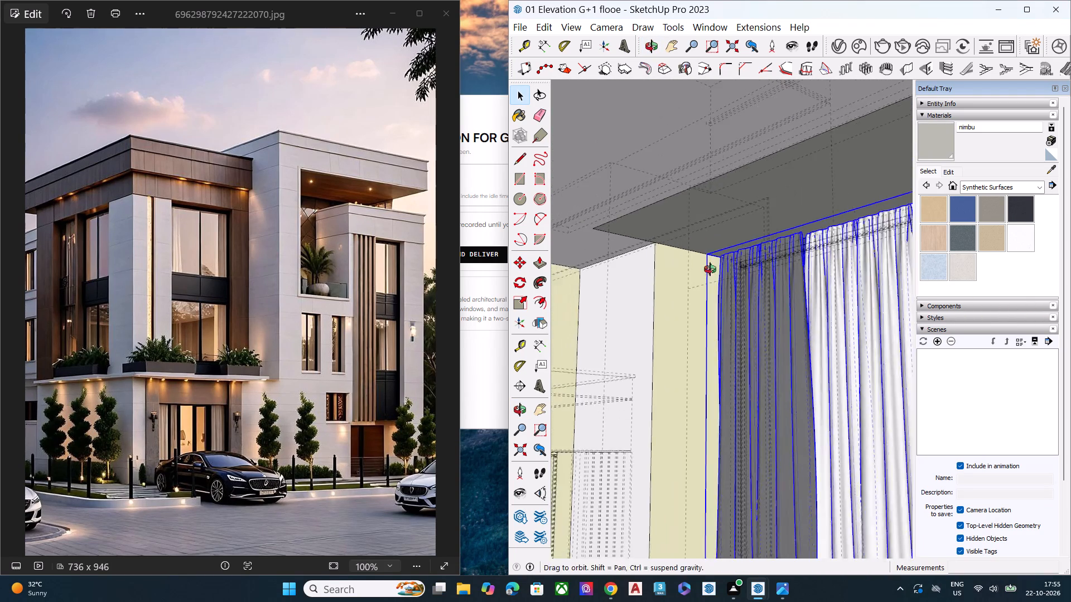
middle_click_drag(710, 269, 808, 285)
scroll(656, 224, "down", 11)
scroll(535, 230, "up", 1)
scroll(529, 229, "down", 5)
middle_click_drag(680, 251, 545, 243)
scroll(678, 239, "down", 6)
scroll(673, 244, "up", 1)
scroll(667, 249, "down", 1)
scroll(664, 250, "up", 3)
scroll(660, 253, "down", 2)
middle_click_drag(756, 282, 582, 320)
scroll(674, 242, "down", 6)
scroll(678, 244, "up", 1)
scroll(679, 244, "down", 6)
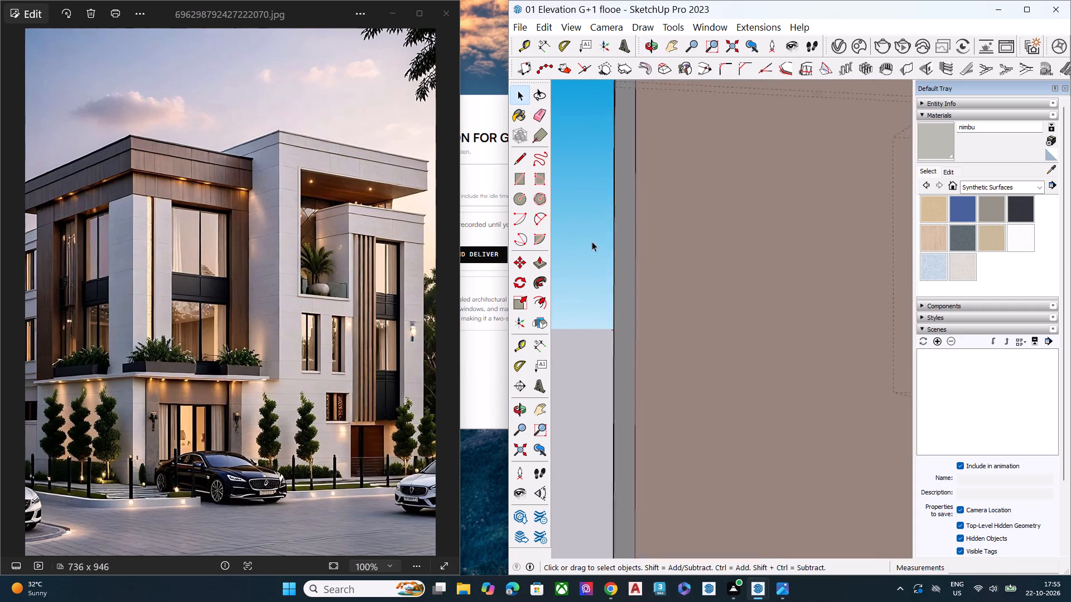
scroll(592, 241, "down", 1)
scroll(592, 241, "up", 1)
scroll(589, 244, "down", 3)
scroll(586, 246, "up", 1)
scroll(585, 246, "down", 20)
scroll(585, 246, "down", 3)
scroll(647, 271, "down", 3)
scroll(643, 276, "up", 1)
scroll(641, 278, "down", 6)
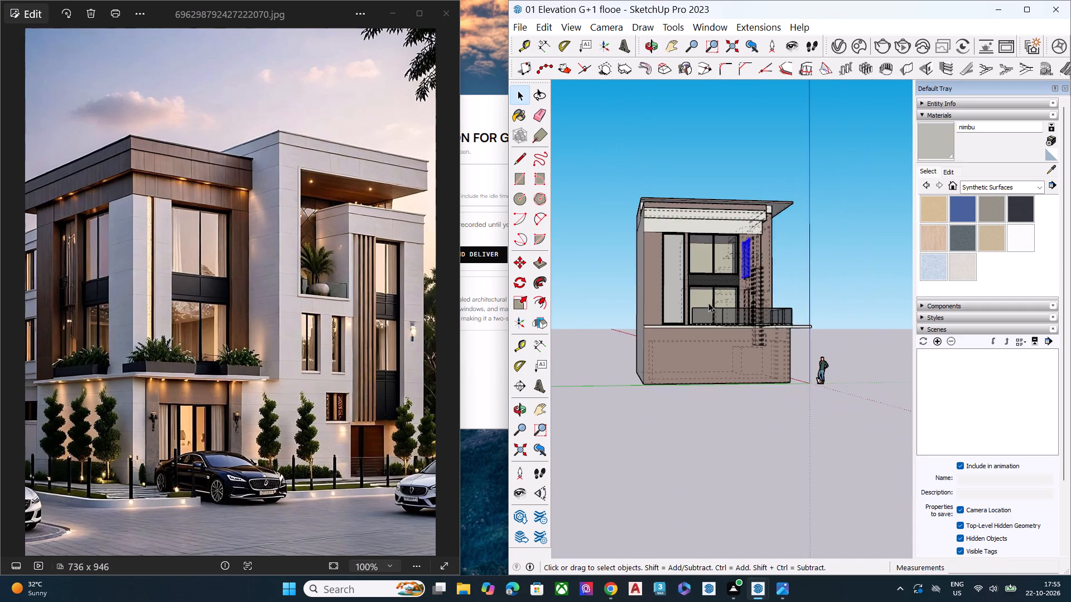
scroll(708, 303, "up", 1)
middle_click_drag(708, 303, 847, 354)
scroll(828, 327, "down", 1)
middle_click_drag(803, 371, 765, 520)
scroll(770, 481, "up", 9)
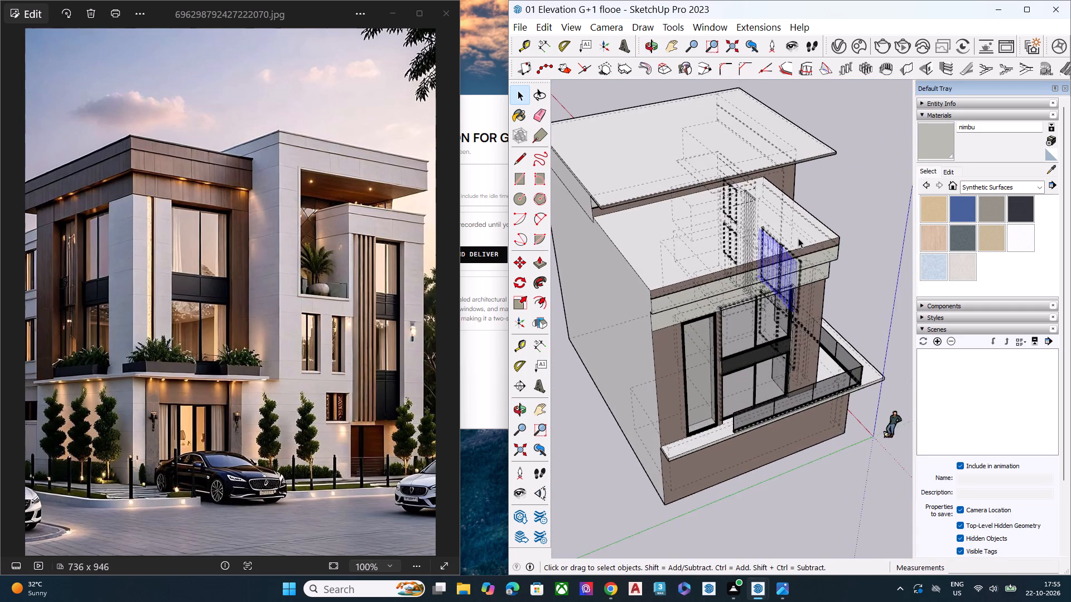
scroll(798, 238, "up", 2)
middle_click_drag(798, 238, 766, 386)
scroll(798, 238, "down", 1)
scroll(769, 378, "up", 13)
scroll(821, 288, "up", 13)
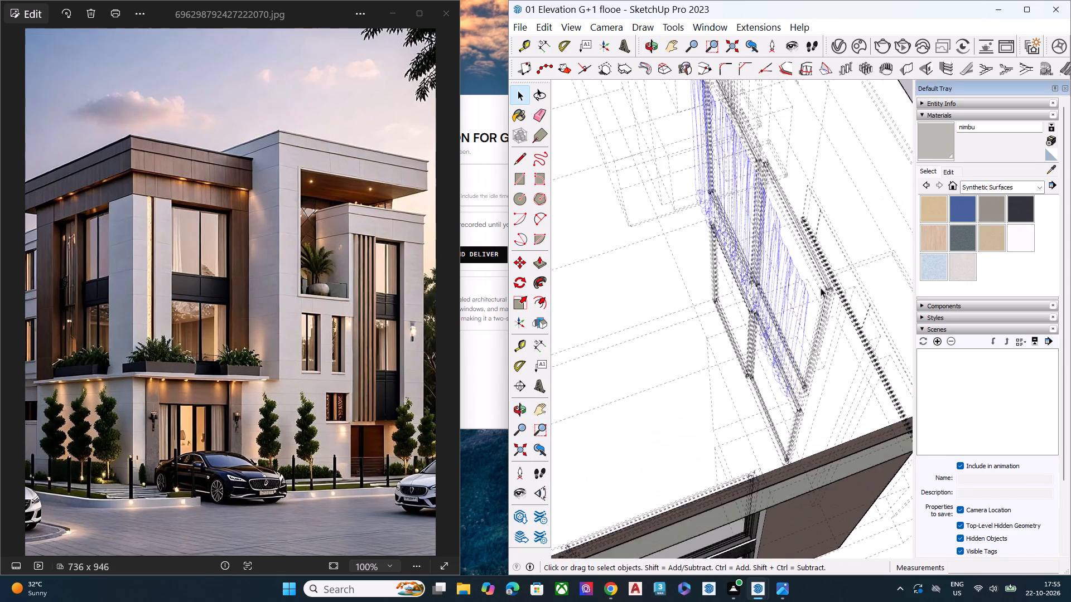
middle_click_drag(652, 271, 935, 2)
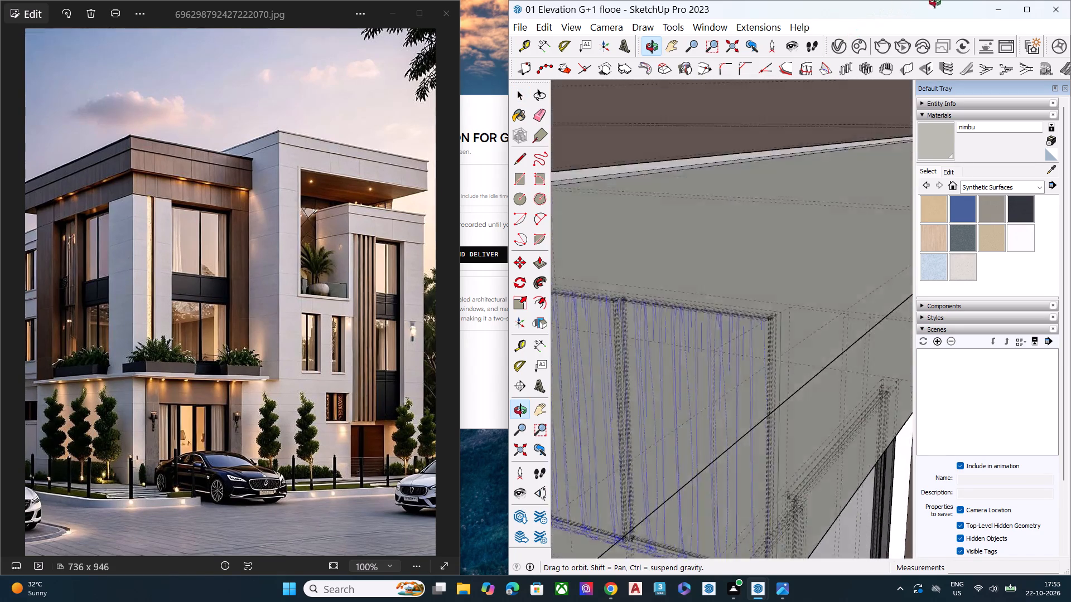
middle_click_drag(935, 2, 1020, 0)
scroll(653, 347, "down", 4)
middle_click_drag(684, 348, 759, 266)
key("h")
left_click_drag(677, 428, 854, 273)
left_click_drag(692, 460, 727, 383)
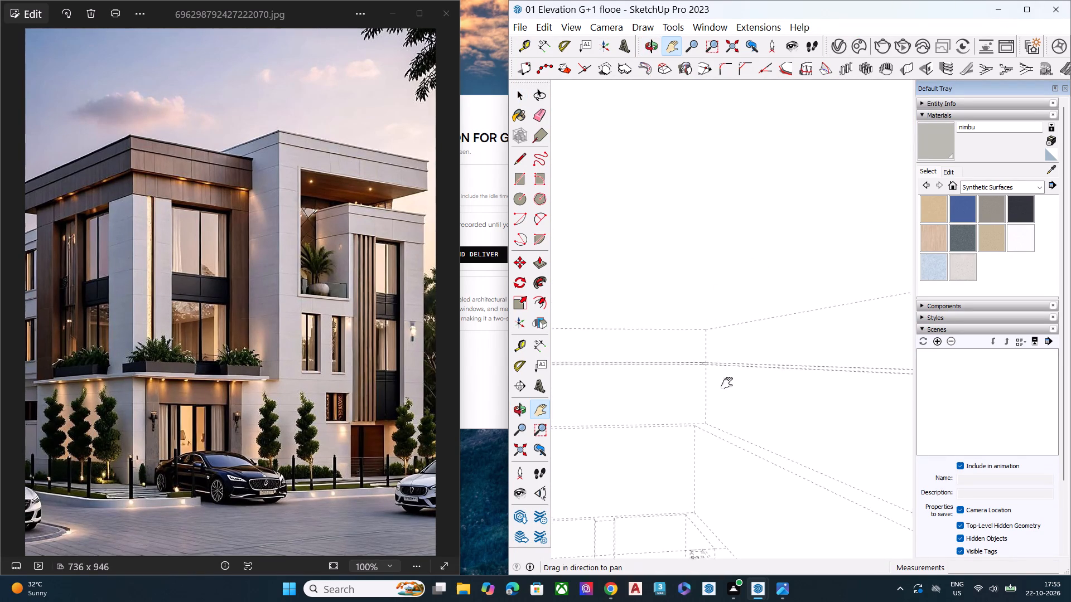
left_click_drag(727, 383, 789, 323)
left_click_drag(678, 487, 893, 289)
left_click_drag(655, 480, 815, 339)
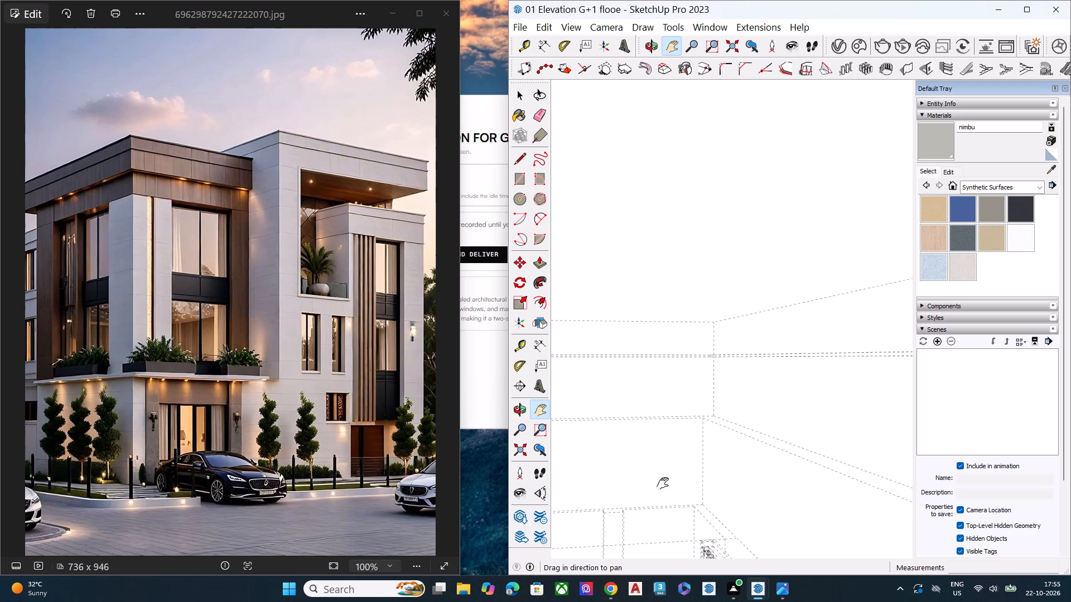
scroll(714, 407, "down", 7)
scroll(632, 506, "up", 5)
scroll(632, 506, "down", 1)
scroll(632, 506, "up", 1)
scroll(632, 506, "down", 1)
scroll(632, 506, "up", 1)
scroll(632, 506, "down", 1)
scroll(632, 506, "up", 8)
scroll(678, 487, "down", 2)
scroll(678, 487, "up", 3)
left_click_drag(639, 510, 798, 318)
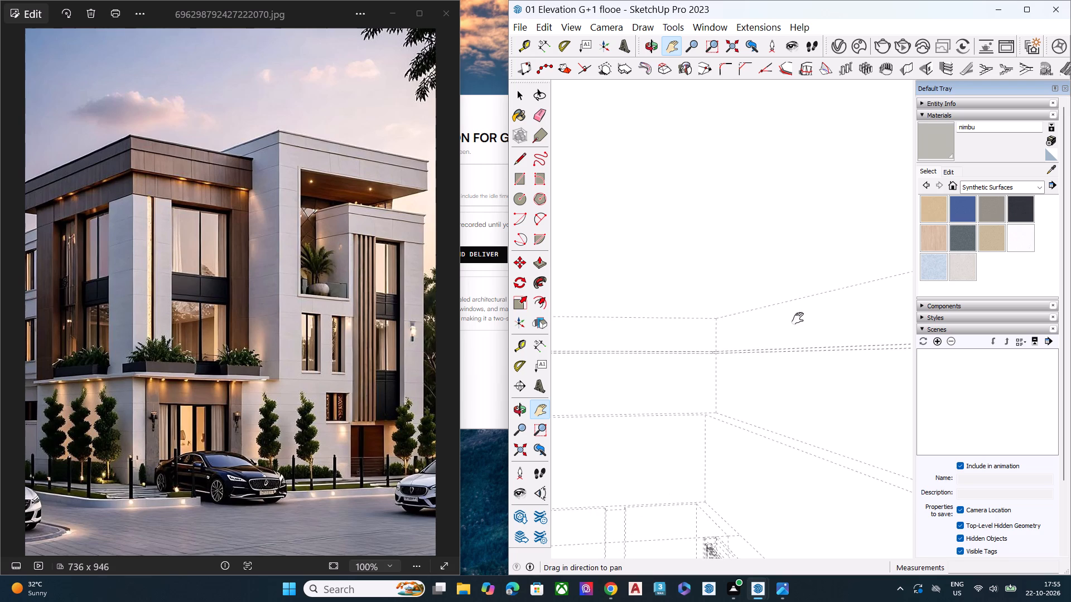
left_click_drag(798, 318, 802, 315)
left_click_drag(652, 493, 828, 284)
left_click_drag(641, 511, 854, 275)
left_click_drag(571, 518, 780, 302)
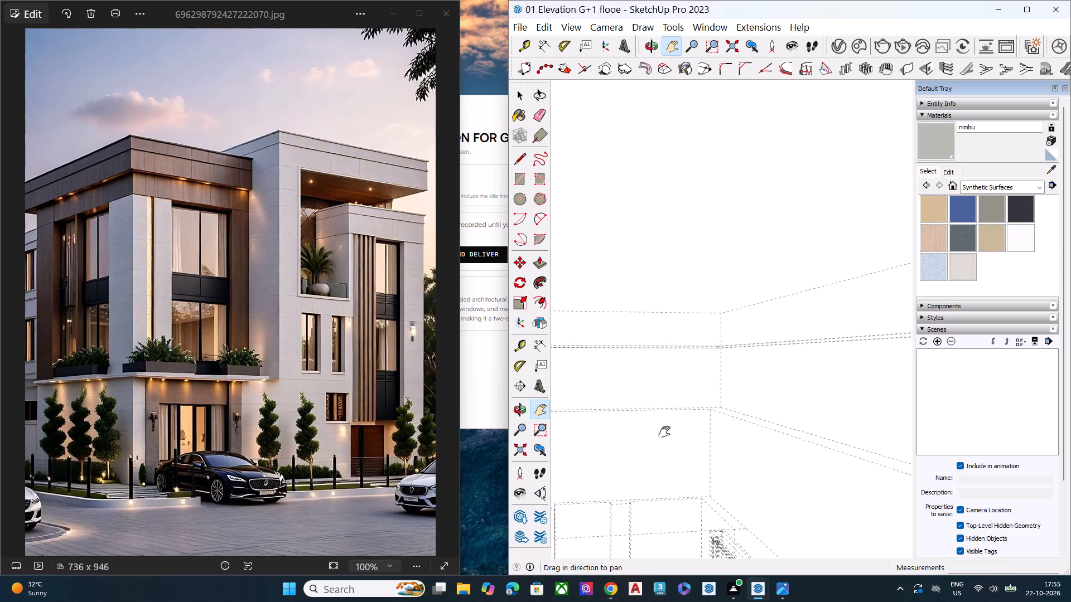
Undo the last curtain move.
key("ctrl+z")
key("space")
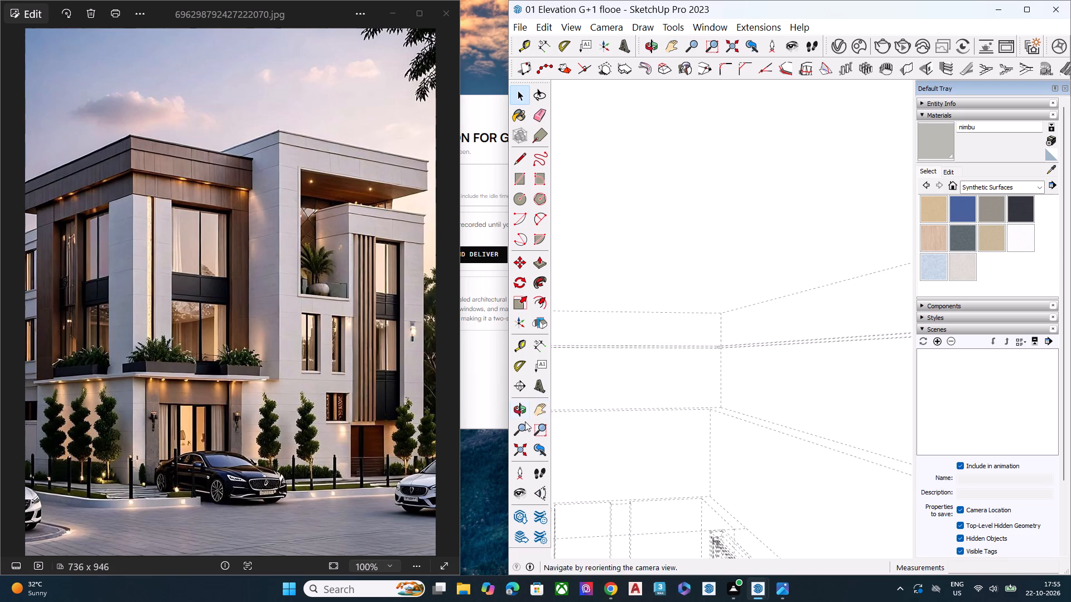
Move the curtain inward by its far upper corner, toward the inner side of the upper front window frame.
left_click(519, 447)
middle_click_drag(703, 443, 599, 552)
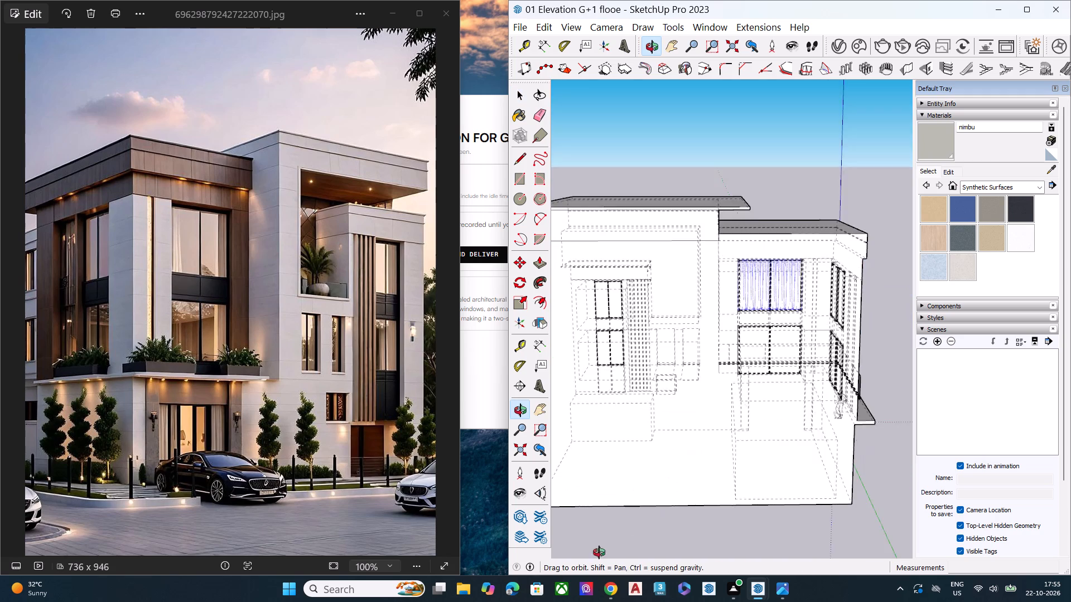
middle_click_drag(599, 552, 428, 584)
middle_click_drag(746, 436, 541, 421)
scroll(643, 342, "up", 10)
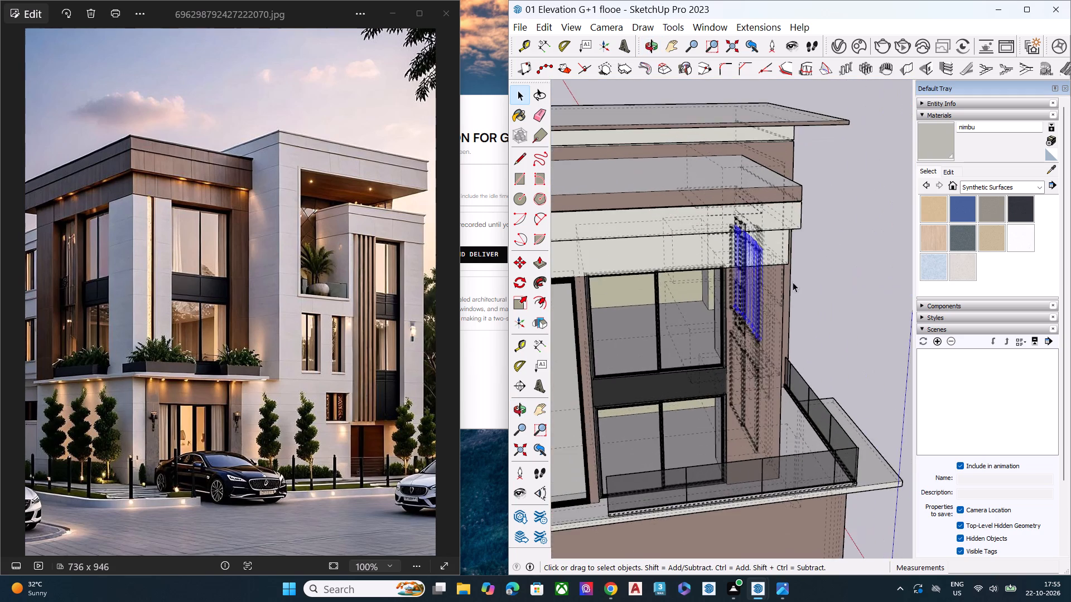
middle_click_drag(782, 270, 747, 226)
scroll(747, 226, "up", 9)
scroll(698, 168, "up", 3)
scroll(698, 167, "down", 2)
scroll(698, 167, "up", 5)
middle_click_drag(716, 173, 409, 227)
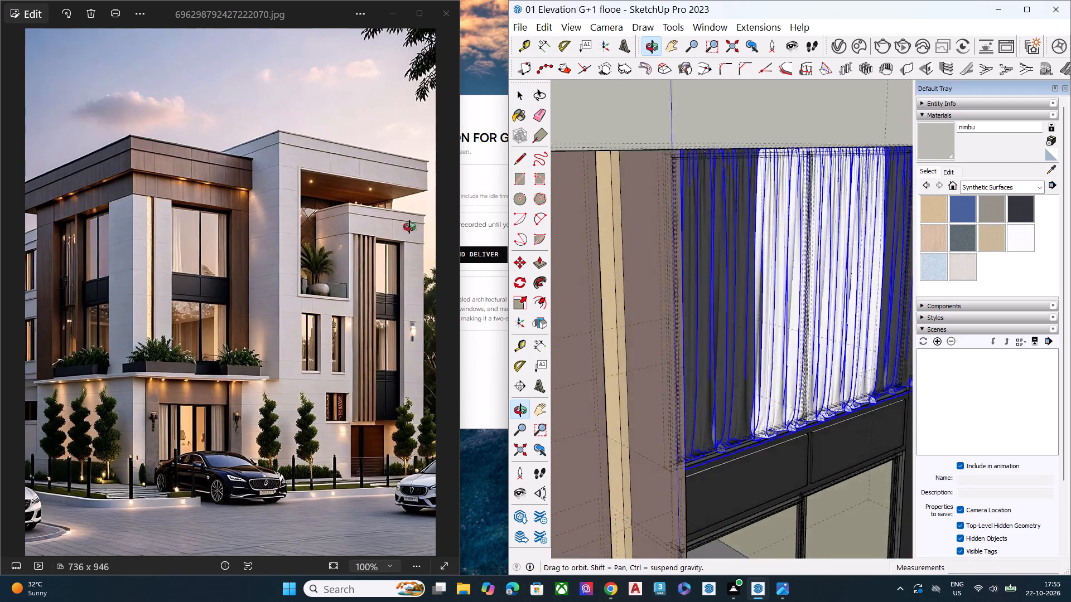
middle_click_drag(409, 227, 732, 178)
scroll(732, 178, "up", 1)
key("m")
scroll(703, 152, "up", 7)
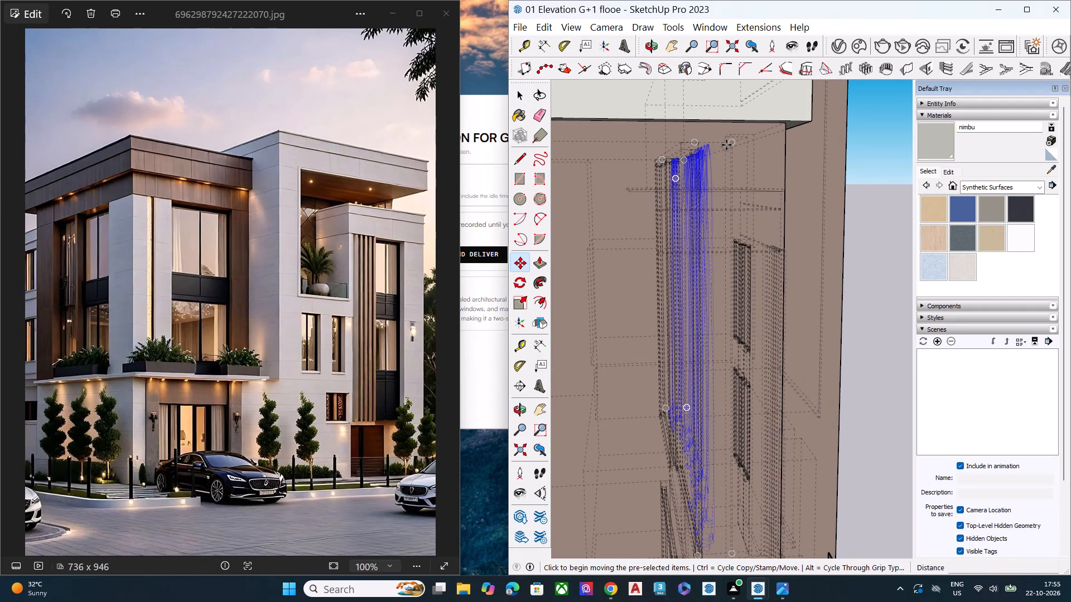
left_click(732, 144)
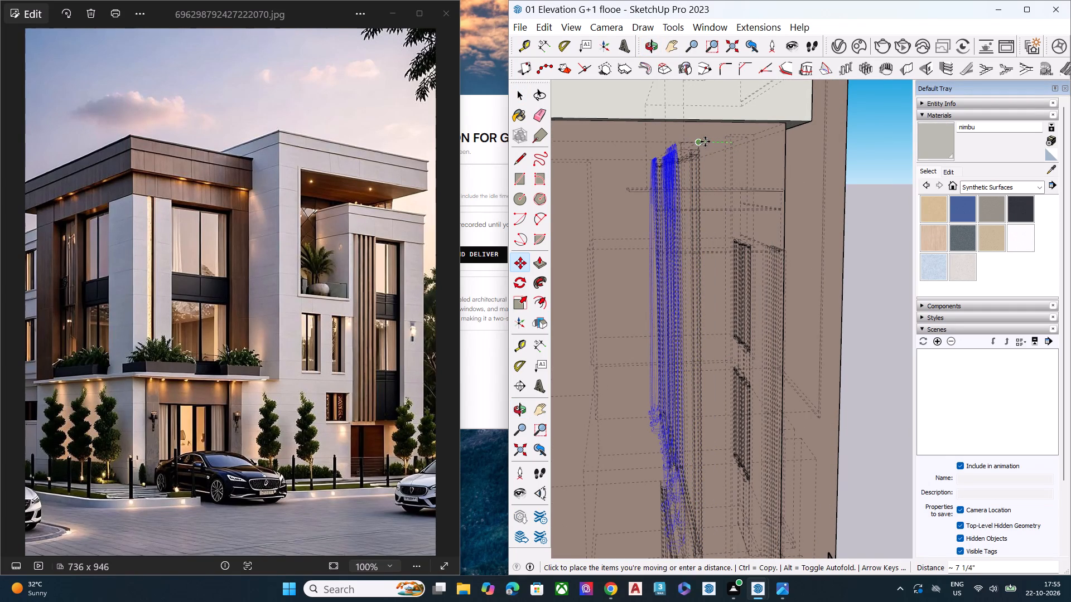
left_click(707, 141)
key("space")
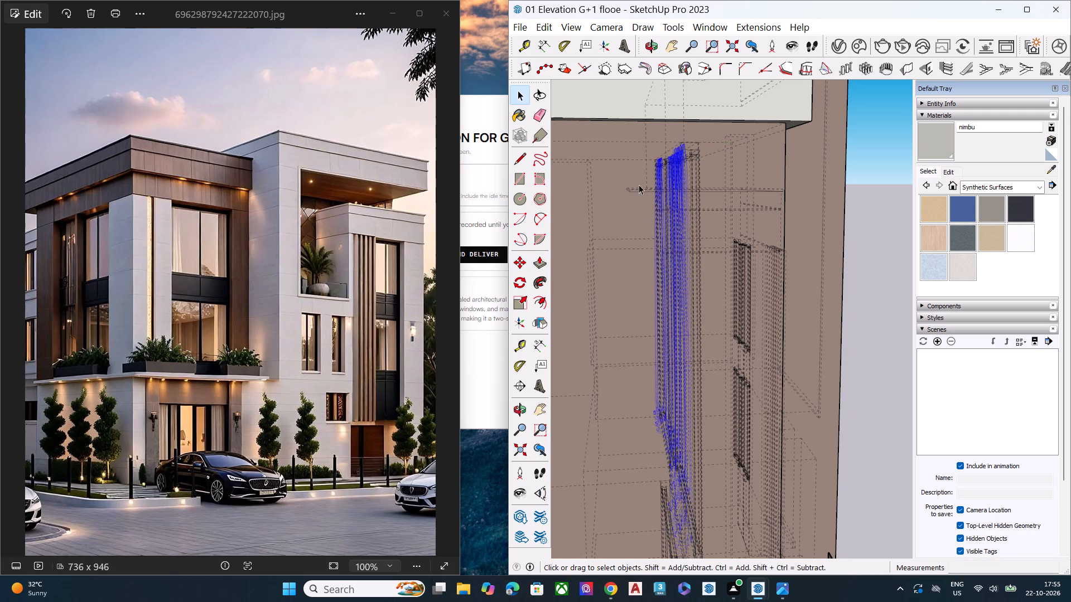
Hide the back edges and examine how the curtain sits against the upper front window frame from outside.
scroll(582, 213, "down", 7)
middle_click_drag(844, 260, 395, 275)
scroll(816, 244, "down", 6)
scroll(849, 266, "up", 1)
scroll(854, 270, "down", 3)
middle_click_drag(740, 311, 722, 282)
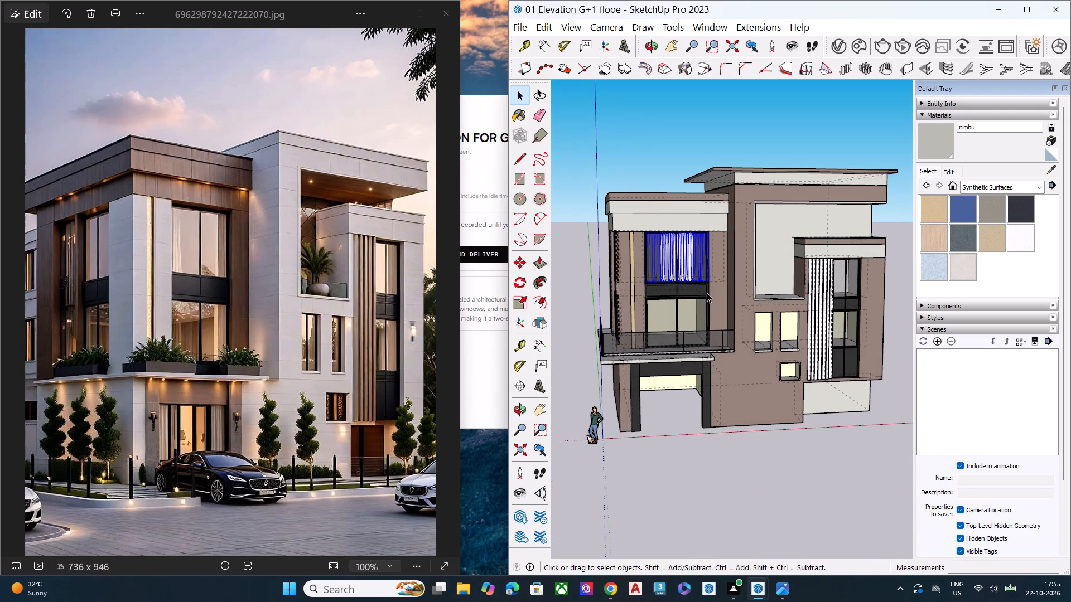
key("k")
left_click(659, 454)
middle_click_drag(677, 317, 846, 234)
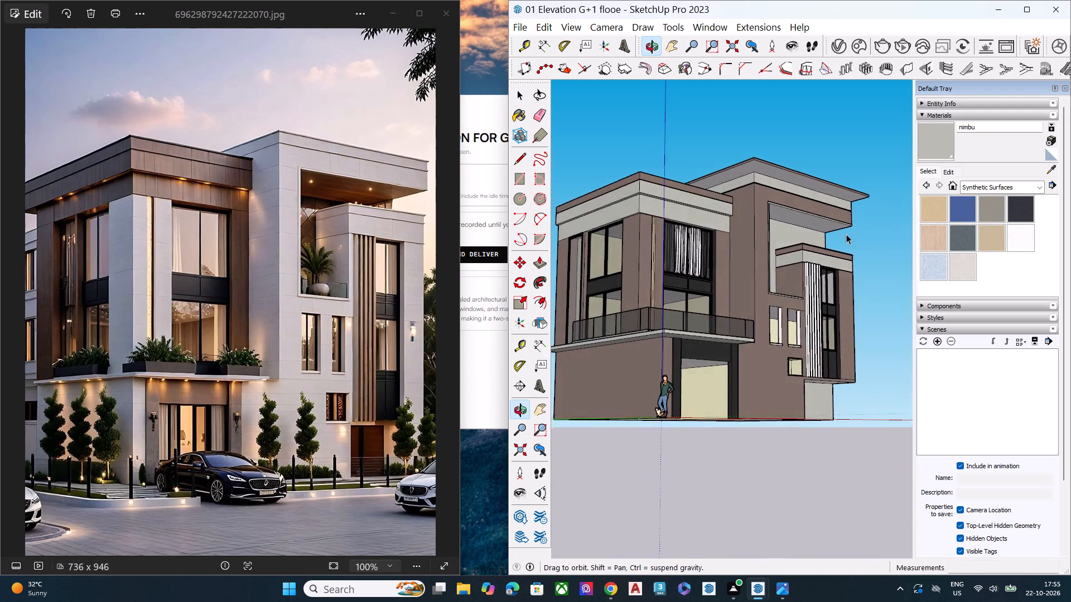
scroll(727, 235, "up", 11)
middle_click_drag(603, 304, 684, 271)
scroll(684, 271, "up", 10)
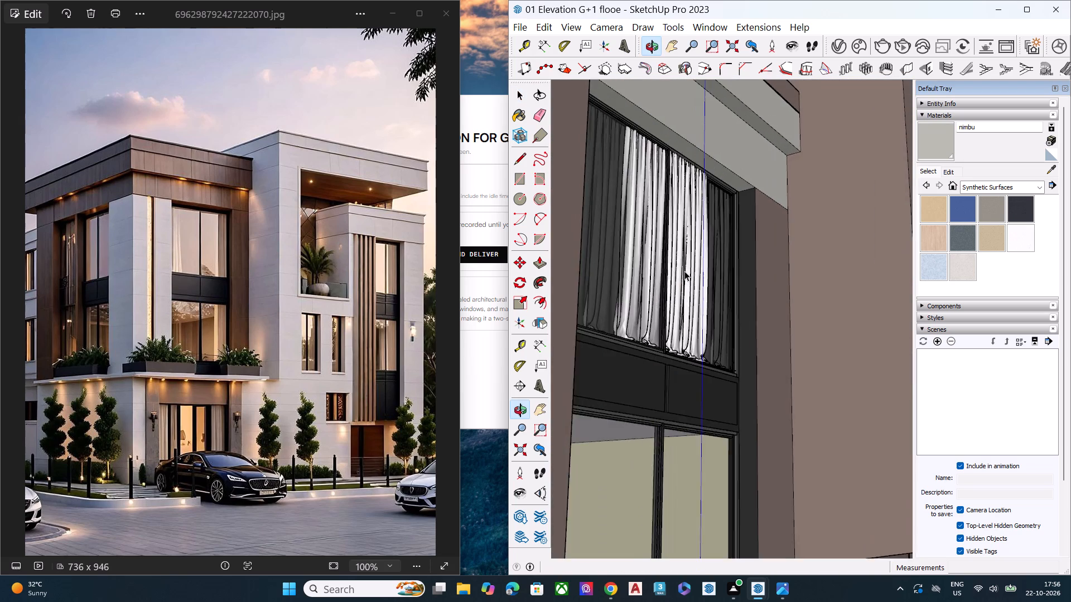
scroll(684, 271, "up", 15)
middle_click_drag(700, 255, 730, 309)
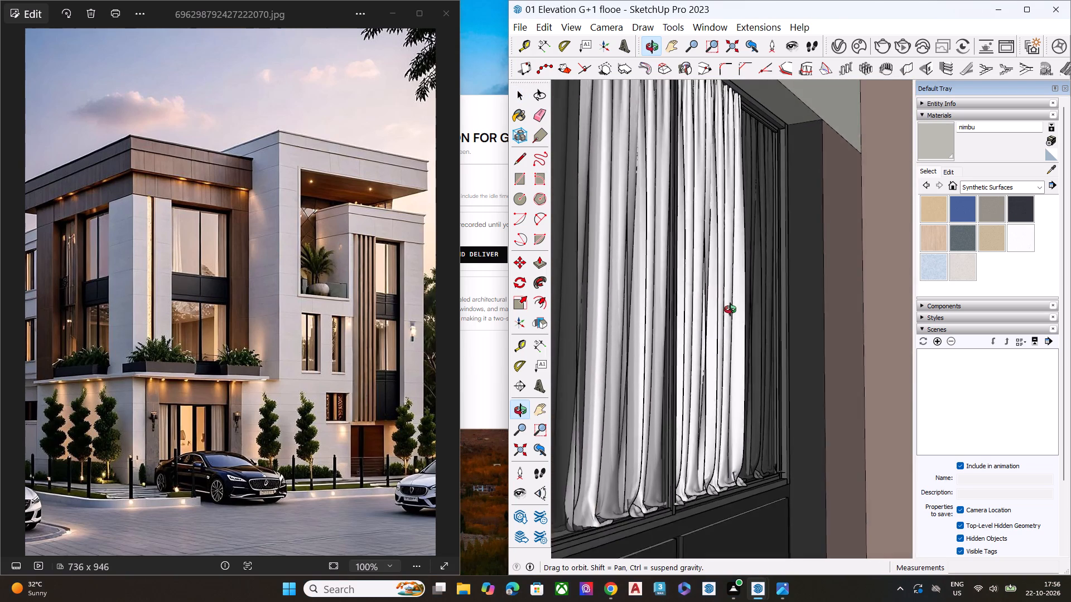
middle_click_drag(730, 309, 740, 394)
scroll(734, 499, "up", 10)
scroll(744, 497, "down", 1)
scroll(744, 497, "up", 1)
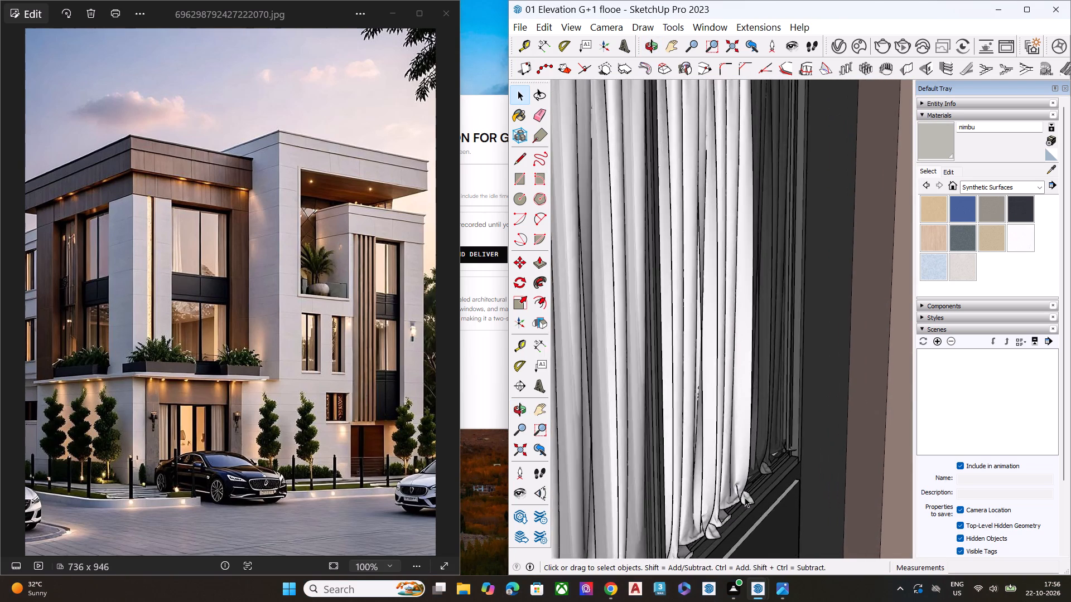
scroll(745, 497, "up", 1)
Move the curtain by its lower outer corner about 7" inward along the green axis, behind the window frame.
left_click(747, 498)
scroll(733, 452, "up", 1)
scroll(732, 441, "down", 6)
scroll(822, 331, "down", 8)
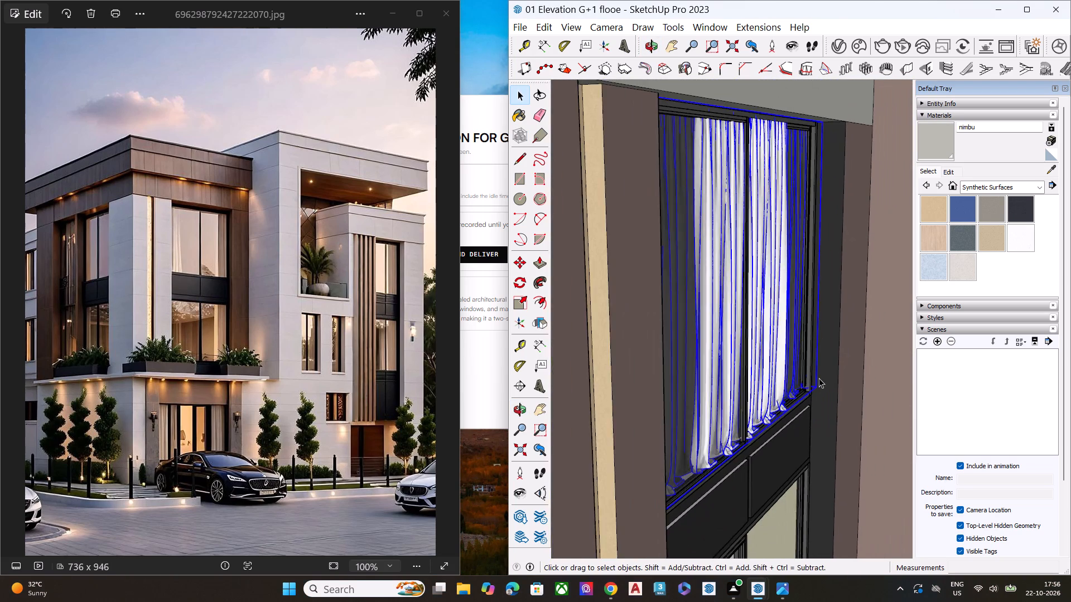
scroll(817, 382, "up", 18)
key("m")
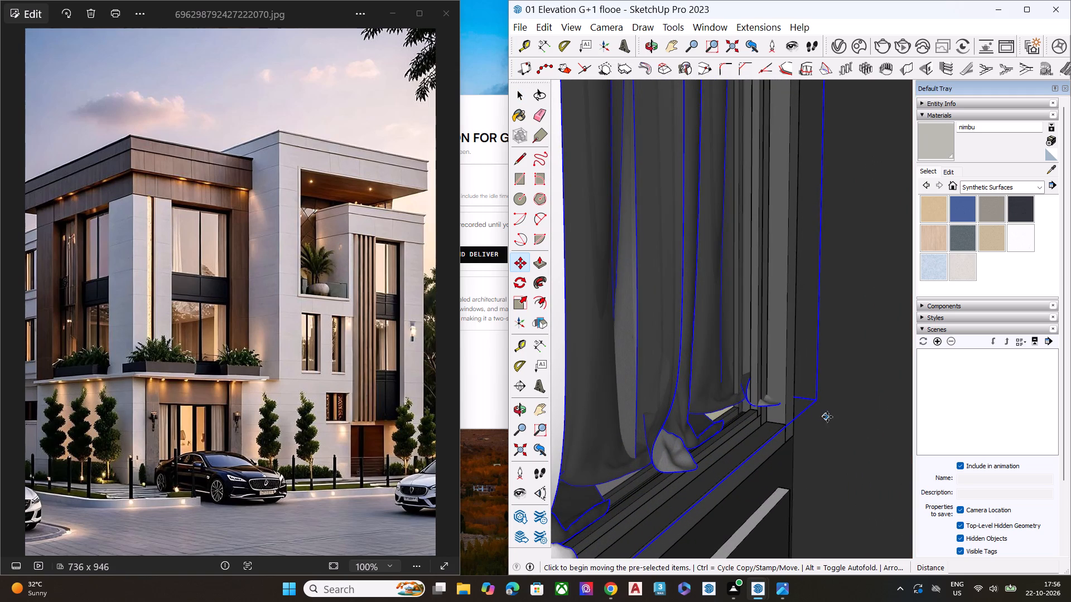
left_click(821, 400)
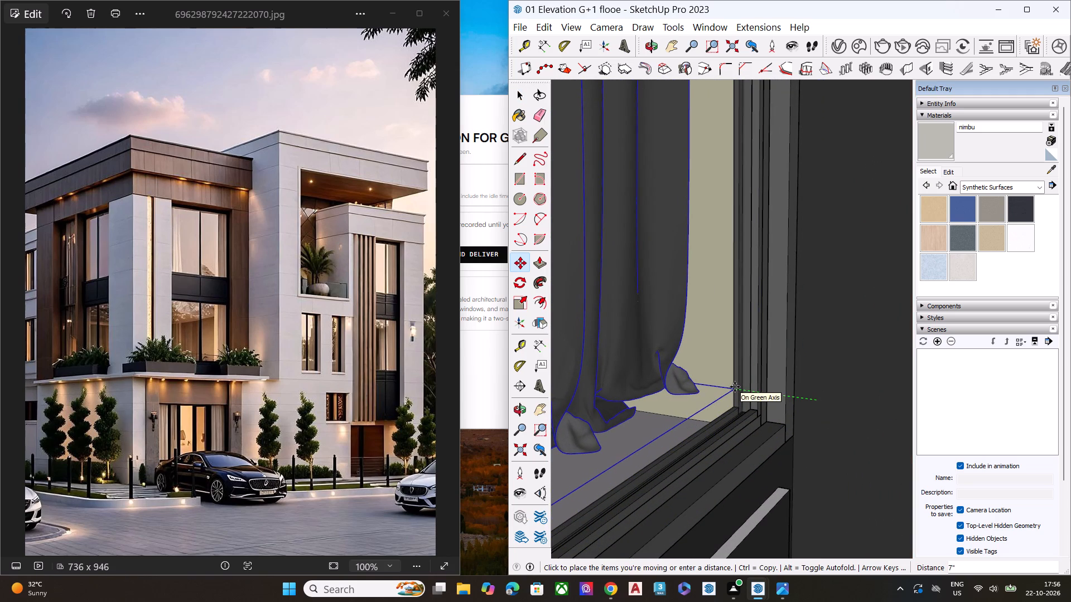
left_click(735, 387)
Move the curtain about 3 3/4" back along the green axis, toward the inner face of the window frame.
scroll(813, 380, "down", 20)
scroll(814, 372, "down", 3)
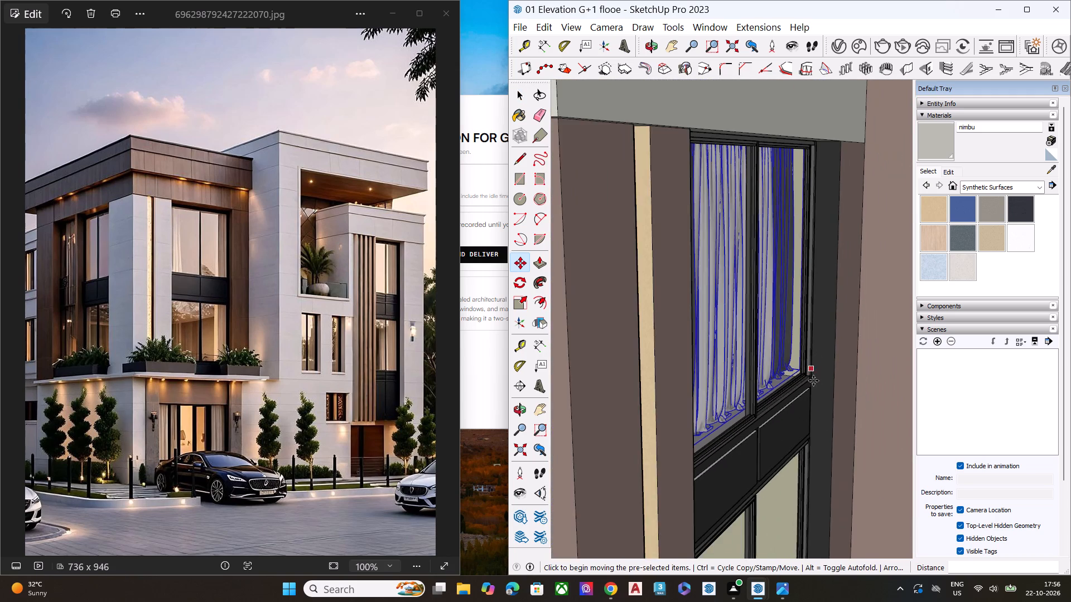
scroll(813, 381, "down", 4)
middle_click_drag(779, 399, 788, 267)
scroll(775, 377, "up", 1)
scroll(790, 245, "up", 8)
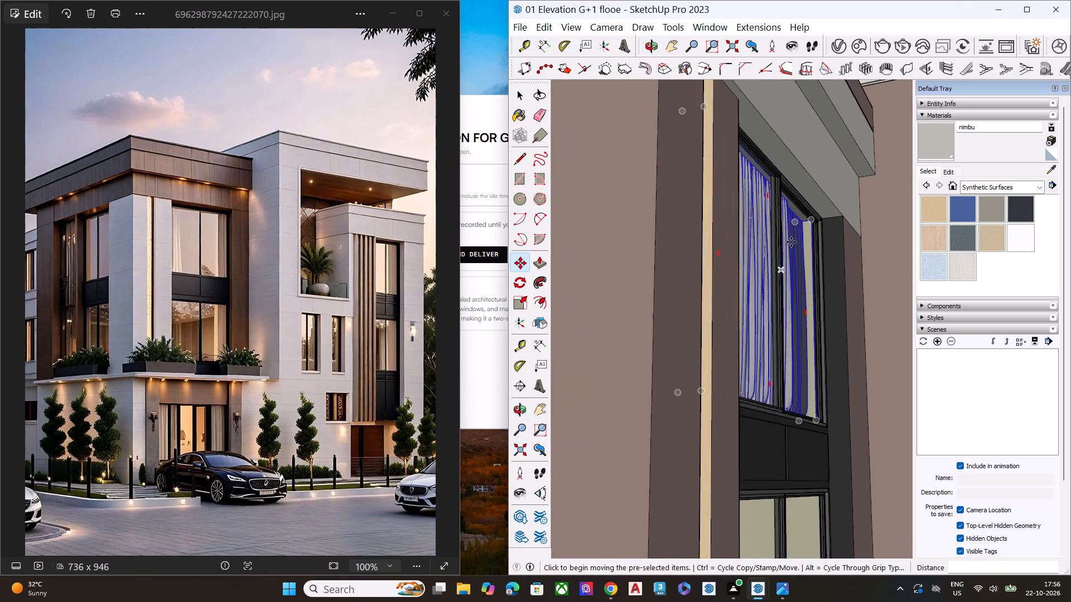
scroll(791, 257, "up", 4)
scroll(754, 339, "up", 5)
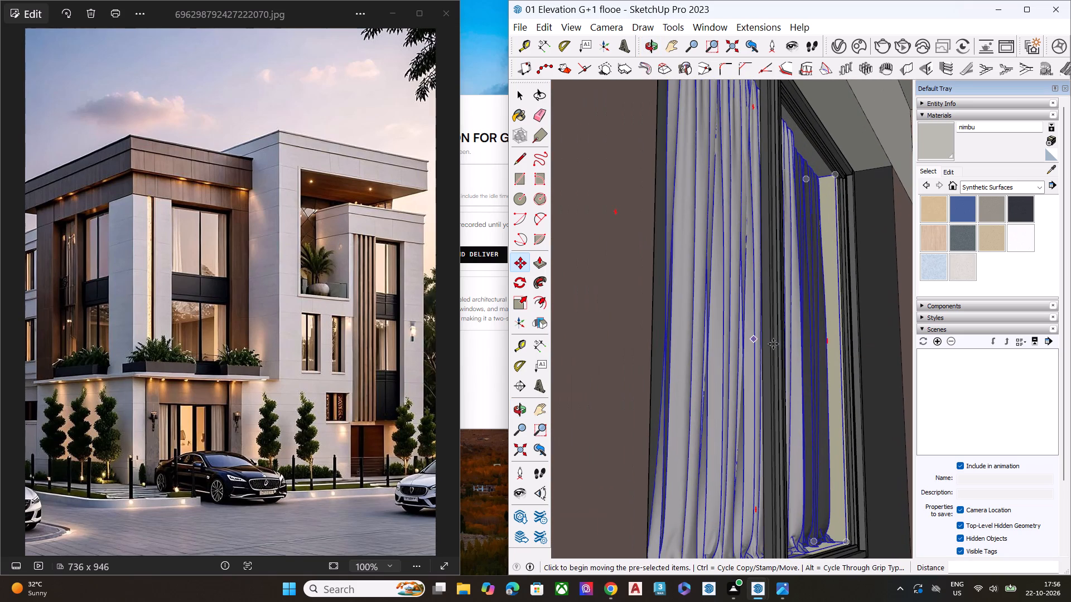
scroll(776, 349, "down", 4)
middle_click_drag(846, 526, 856, 587)
scroll(840, 548, "up", 11)
scroll(837, 526, "down", 1)
scroll(837, 525, "up", 7)
left_click(840, 509)
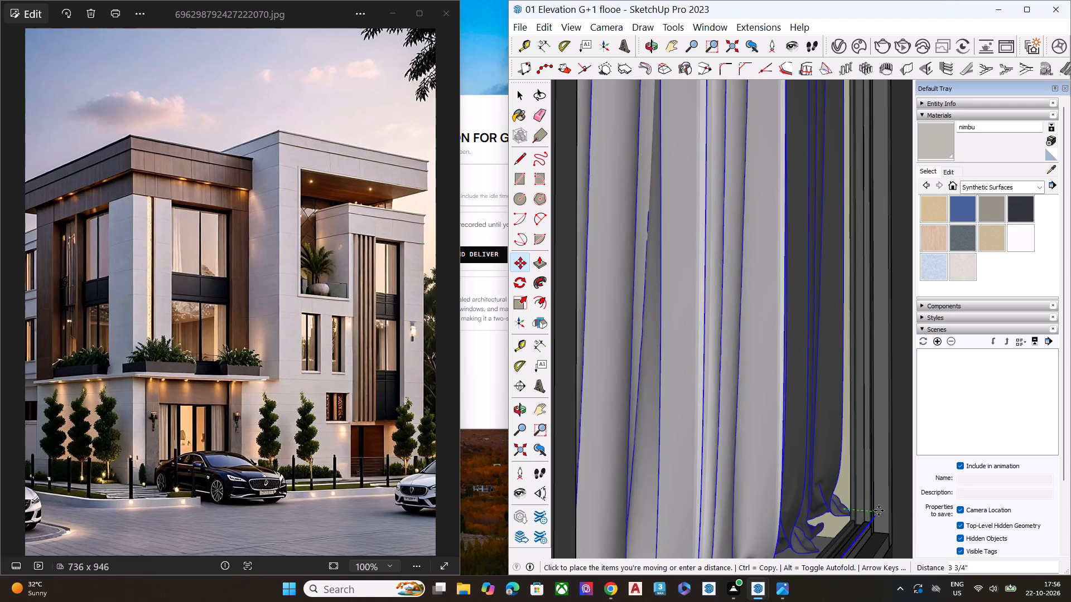
left_click(874, 510)
key("space")
Scale the curtain's height to about 1.02 by its bottom edge, extending the hem down behind the lower window frame.
scroll(829, 500, "down", 8)
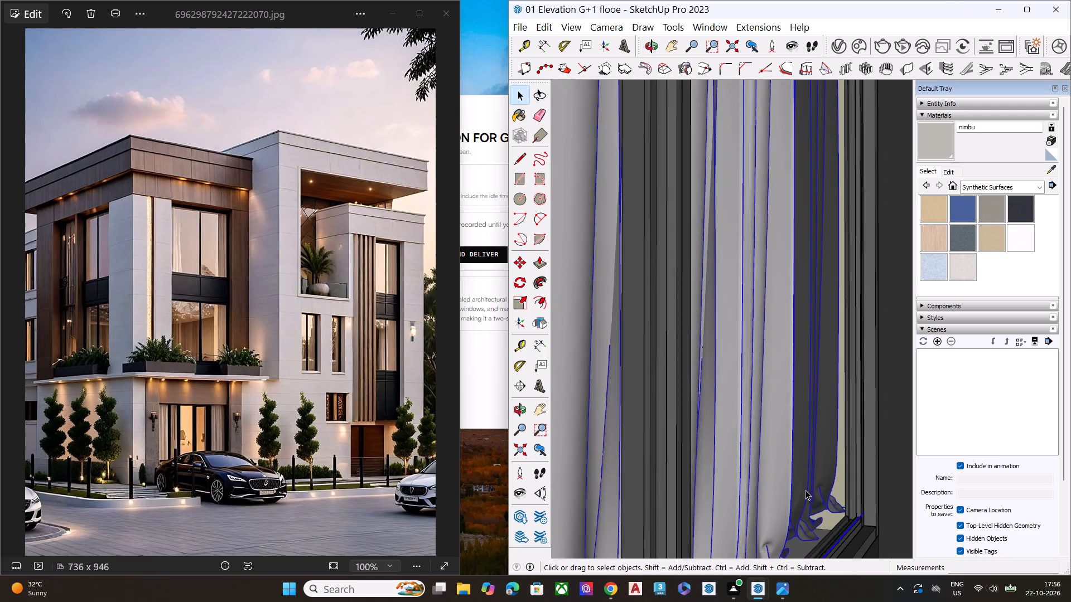
scroll(851, 459, "down", 5)
scroll(851, 459, "up", 1)
scroll(851, 459, "down", 12)
middle_click_drag(847, 484, 770, 537)
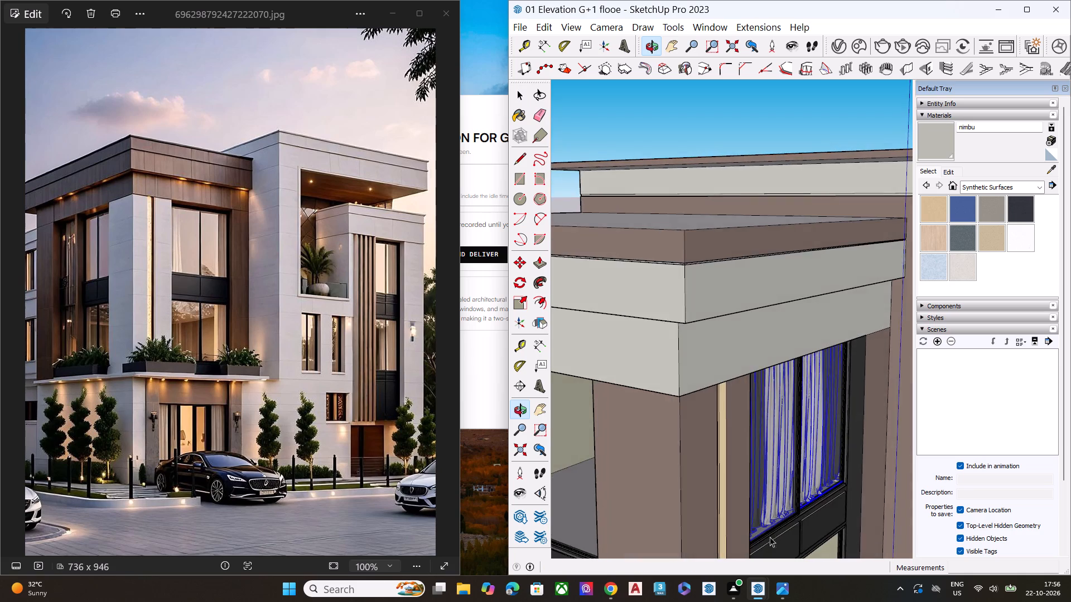
scroll(806, 524, "up", 8)
middle_click_drag(799, 518, 765, 495)
key("s")
scroll(762, 496, "up", 2)
scroll(762, 496, "down", 2)
scroll(762, 496, "up", 5)
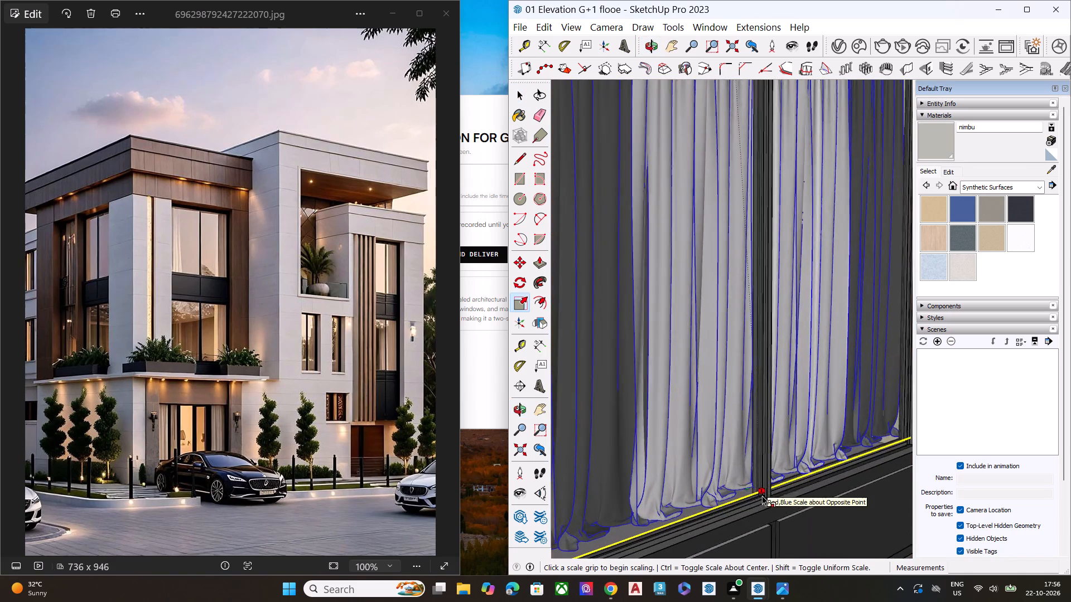
left_click(745, 484)
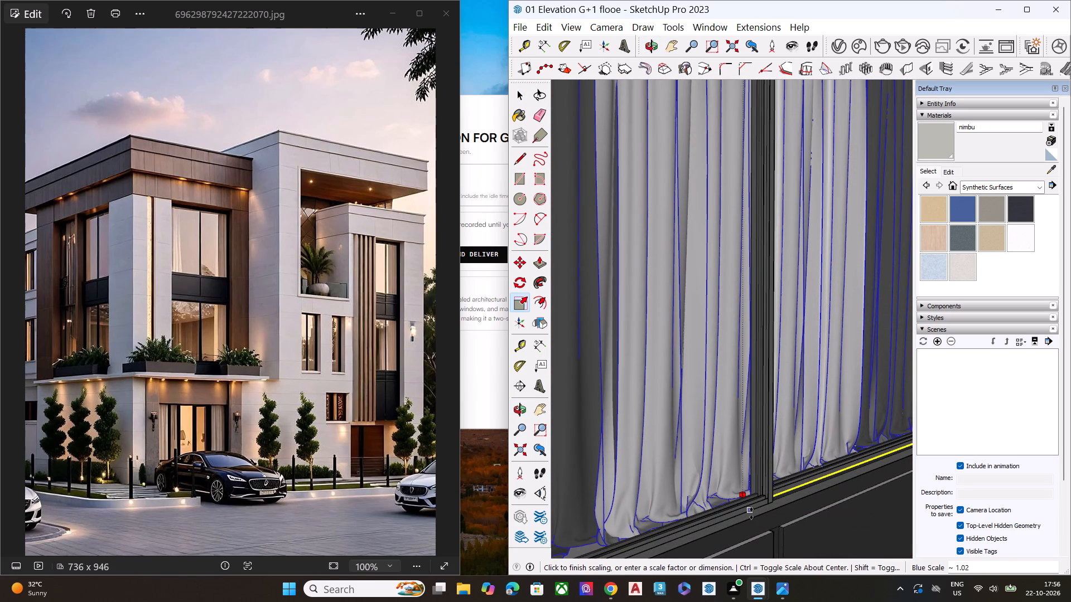
left_click(751, 515)
key("space")
Deselect the curtain and examine the upper front window within the whole front elevation.
scroll(766, 434, "down", 8)
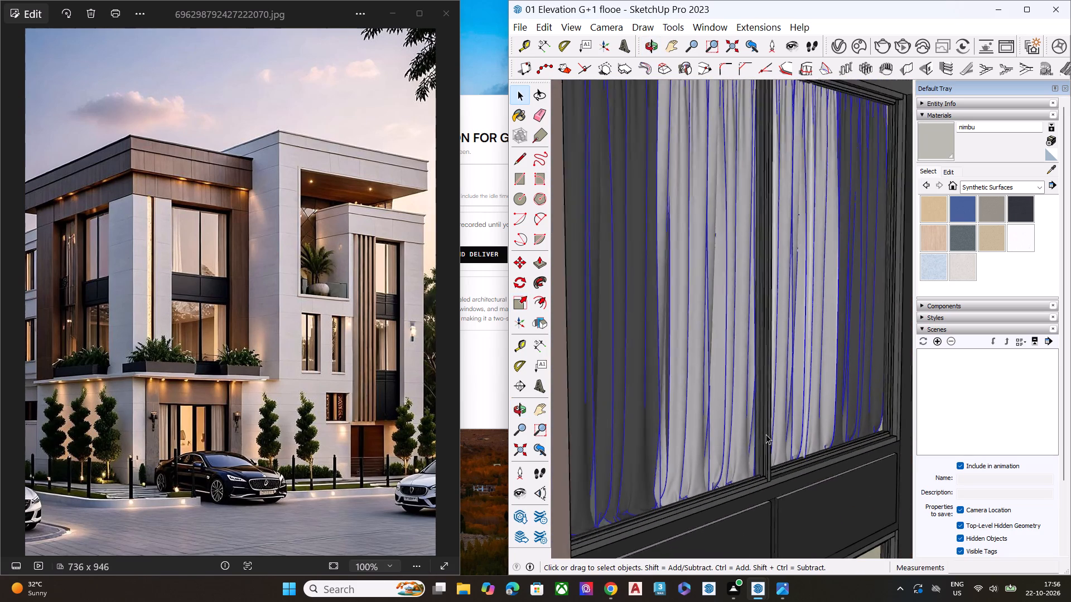
scroll(766, 434, "down", 9)
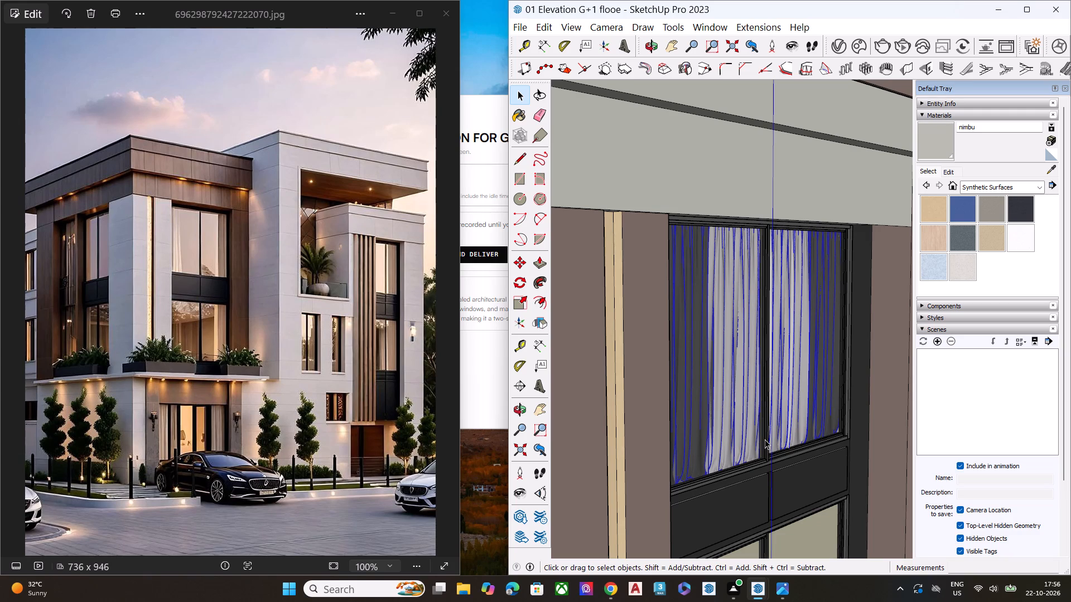
scroll(789, 373, "down", 16)
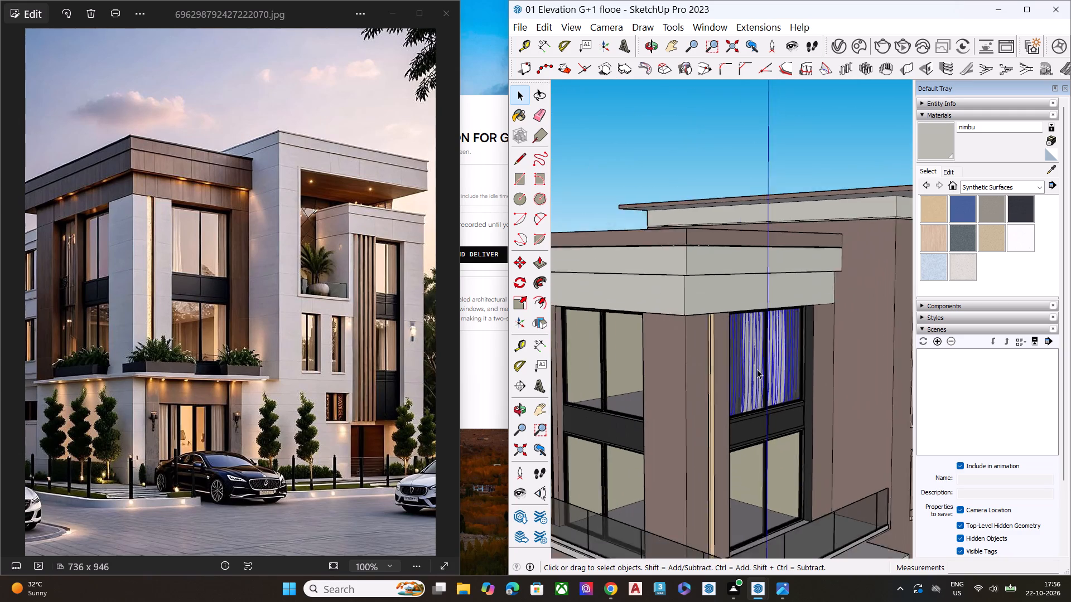
scroll(757, 369, "down", 6)
left_click(828, 212)
scroll(739, 300, "down", 9)
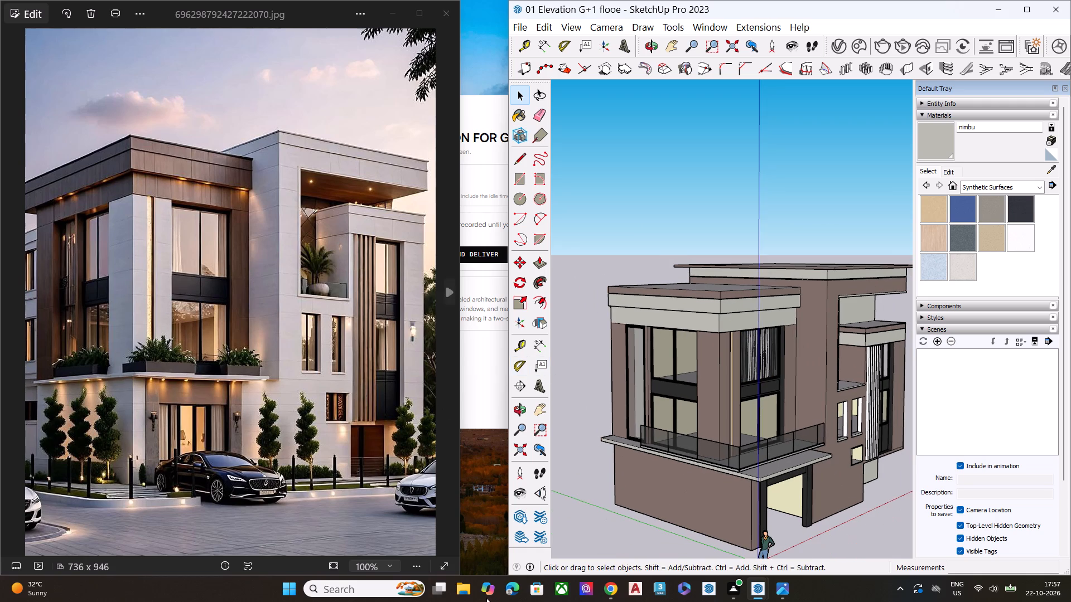
left_click(786, 242)
scroll(760, 267, "down", 5)
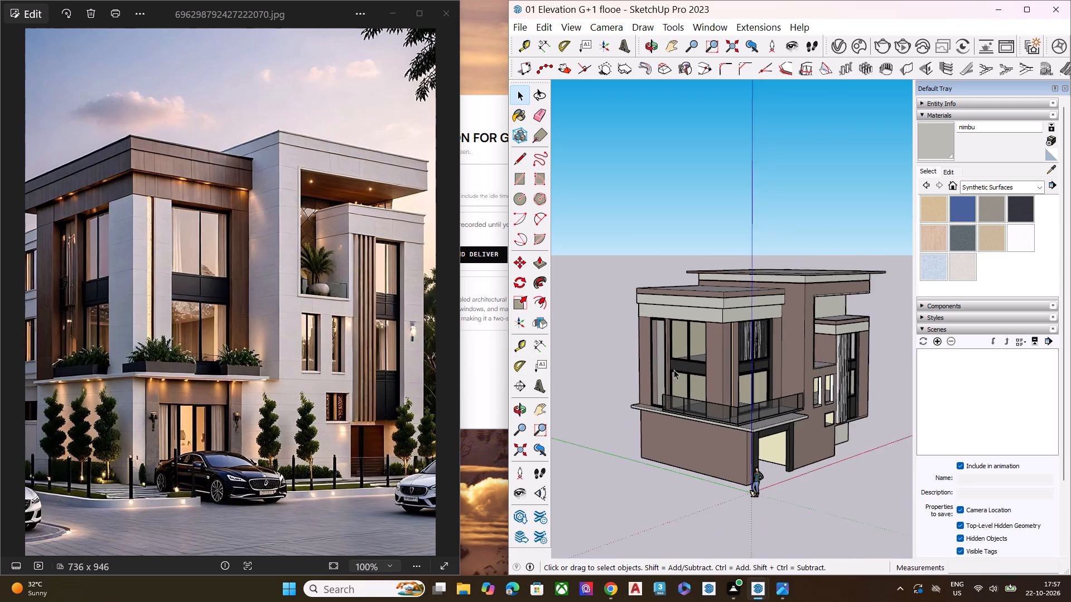
scroll(674, 370, "down", 3)
middle_click_drag(723, 365, 752, 334)
scroll(747, 336, "up", 9)
scroll(737, 342, "down", 3)
scroll(737, 342, "up", 13)
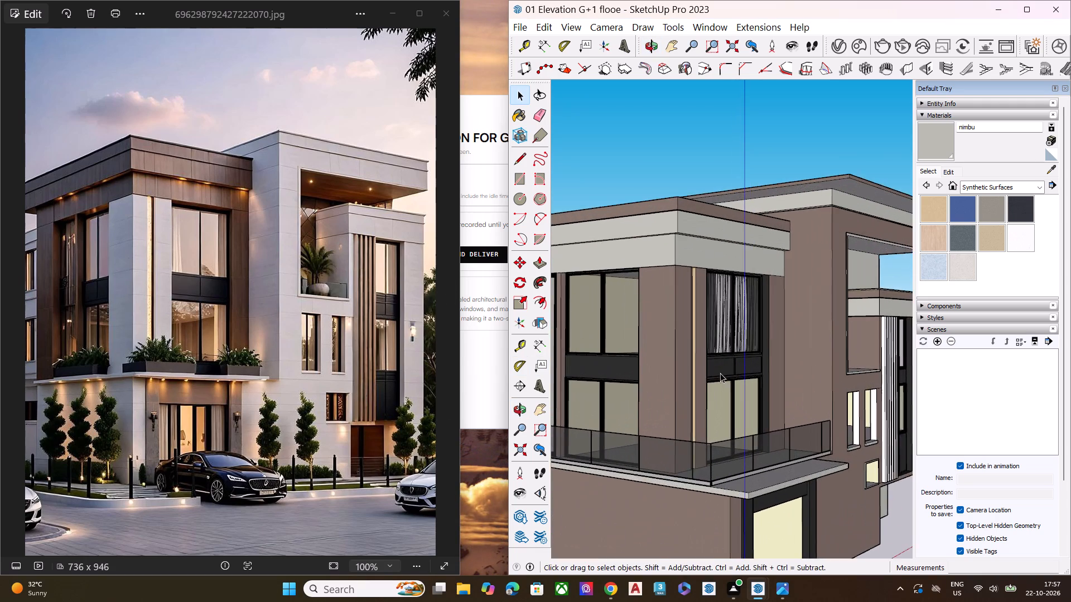
scroll(709, 305, "up", 10)
Turn on the back-edge display and examine how the curtain sits behind the upper front window.
key("k")
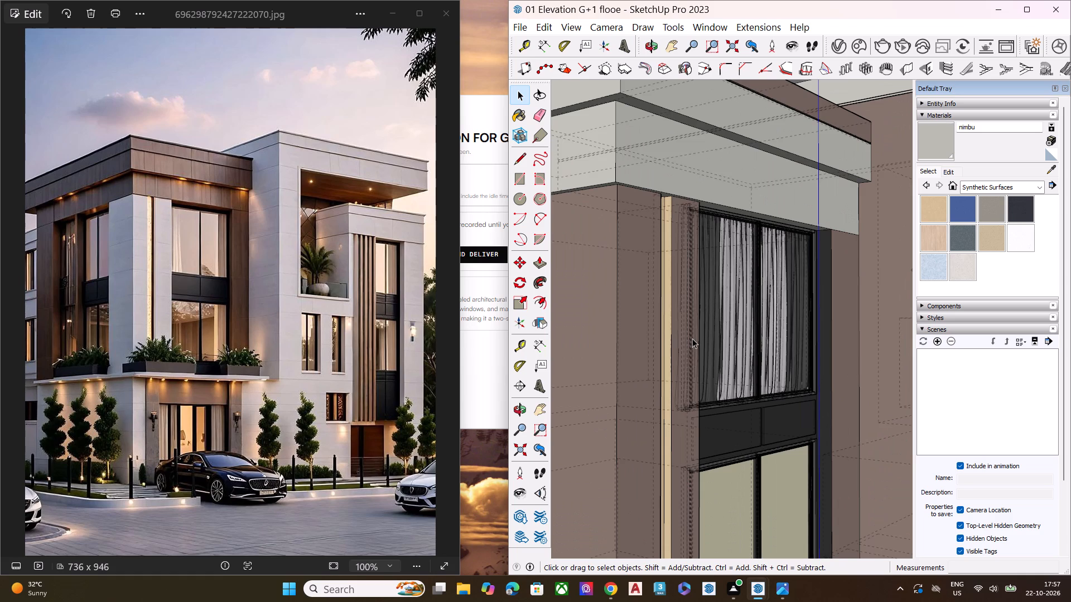
middle_click_drag(692, 338, 758, 323)
scroll(746, 290, "up", 10)
scroll(727, 209, "up", 2)
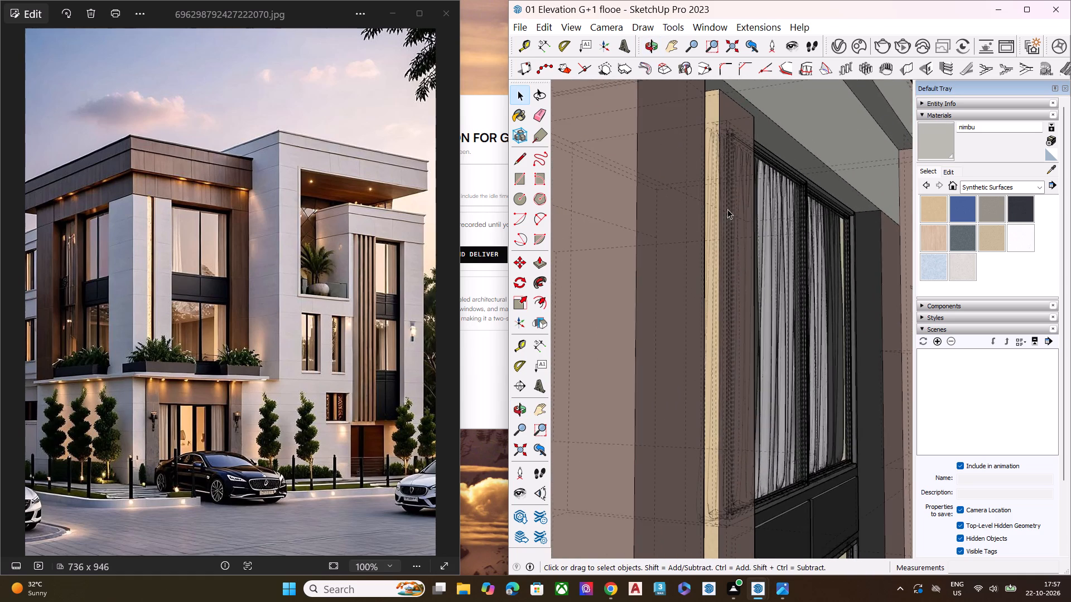
scroll(727, 209, "up", 4)
scroll(793, 294, "down", 8)
middle_click_drag(697, 332, 832, 298)
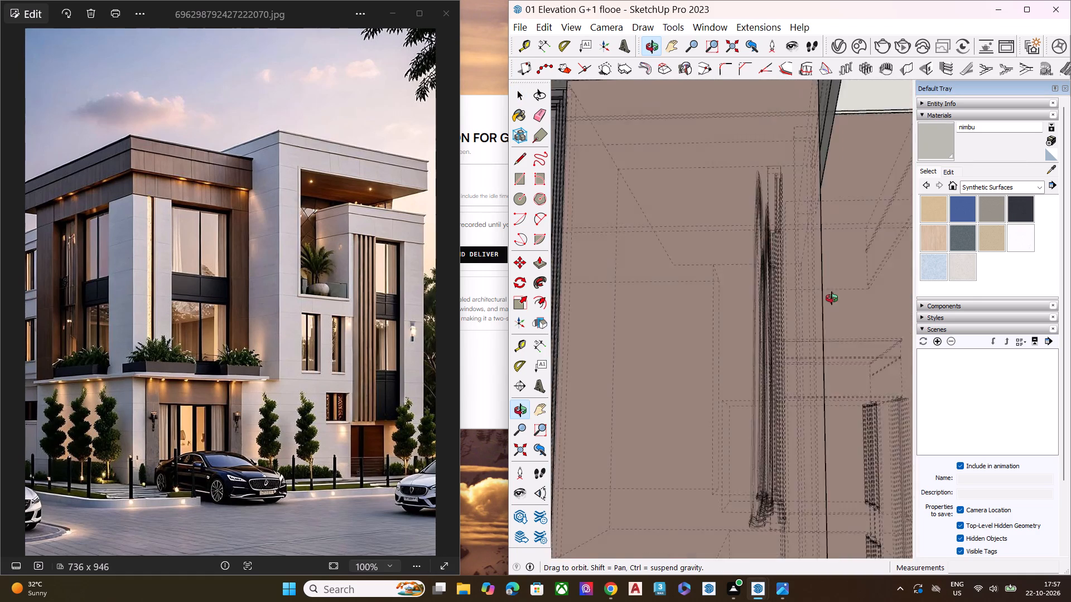
middle_click_drag(832, 298, 967, 300)
middle_click_drag(623, 328, 700, 310)
scroll(662, 315, "up", 2)
left_click(639, 314)
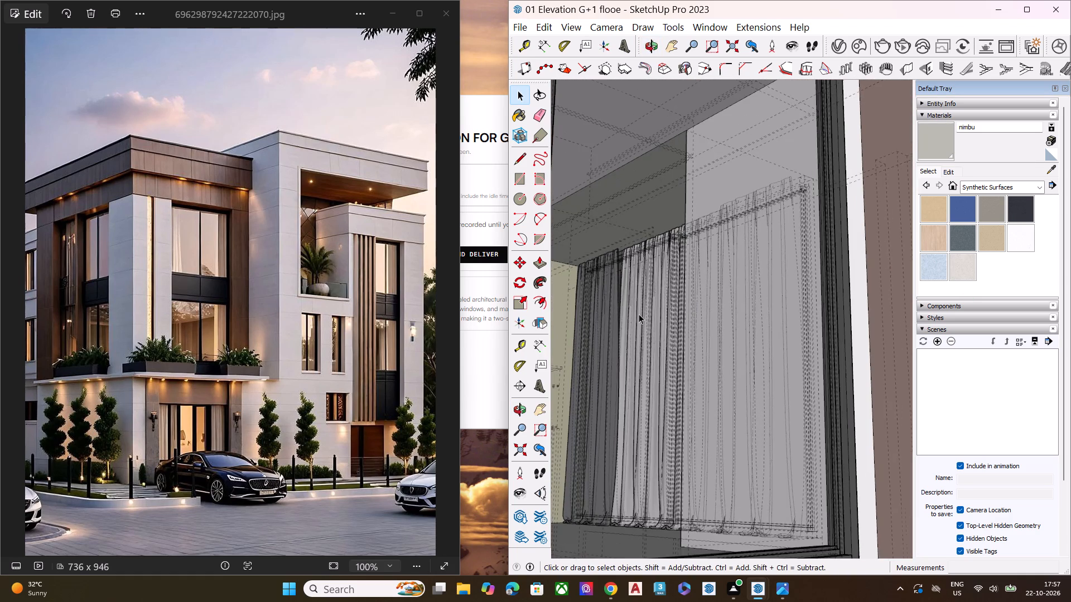
scroll(682, 312, "down", 6)
scroll(746, 328, "down", 9)
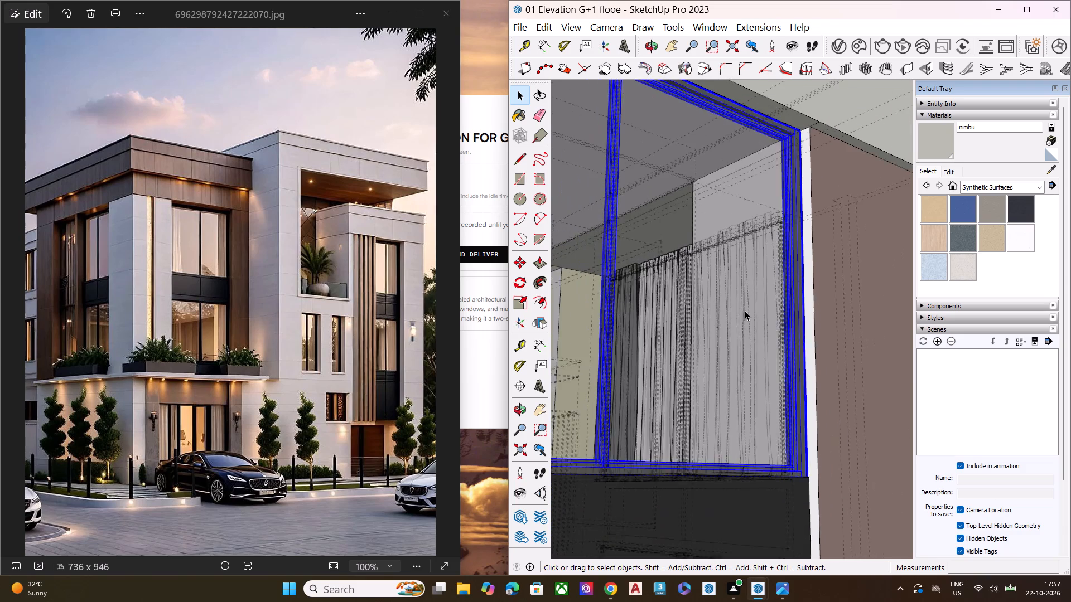
left_click(897, 216)
Examine the curtain's position against the upper window frame and side wall from several angles around the corner.
scroll(669, 293, "up", 1)
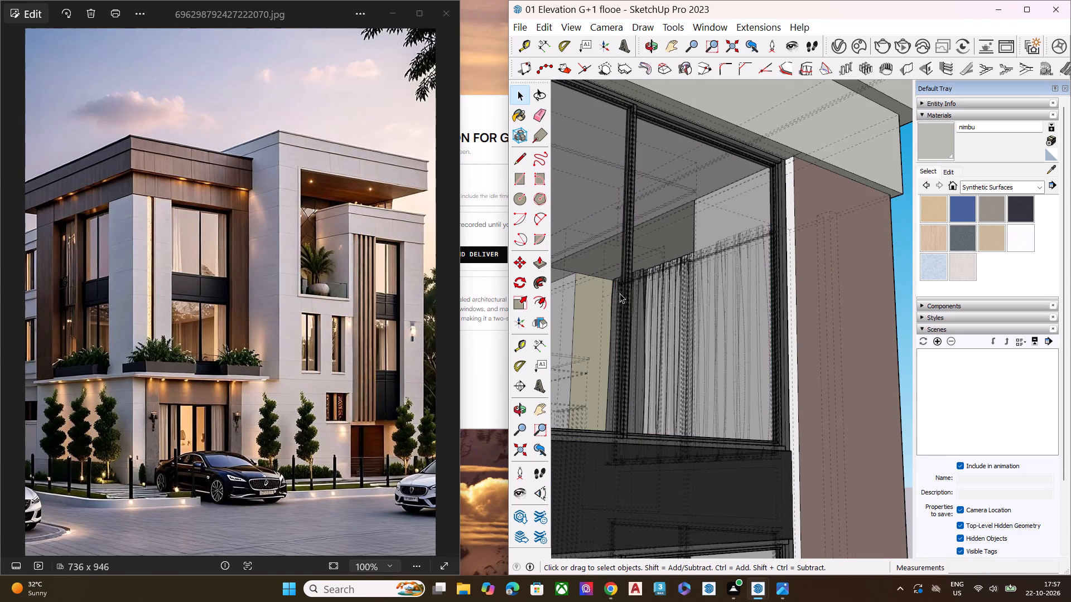
scroll(620, 293, "up", 2)
scroll(581, 292, "down", 2)
scroll(581, 292, "up", 5)
middle_click_drag(581, 292, 759, 356)
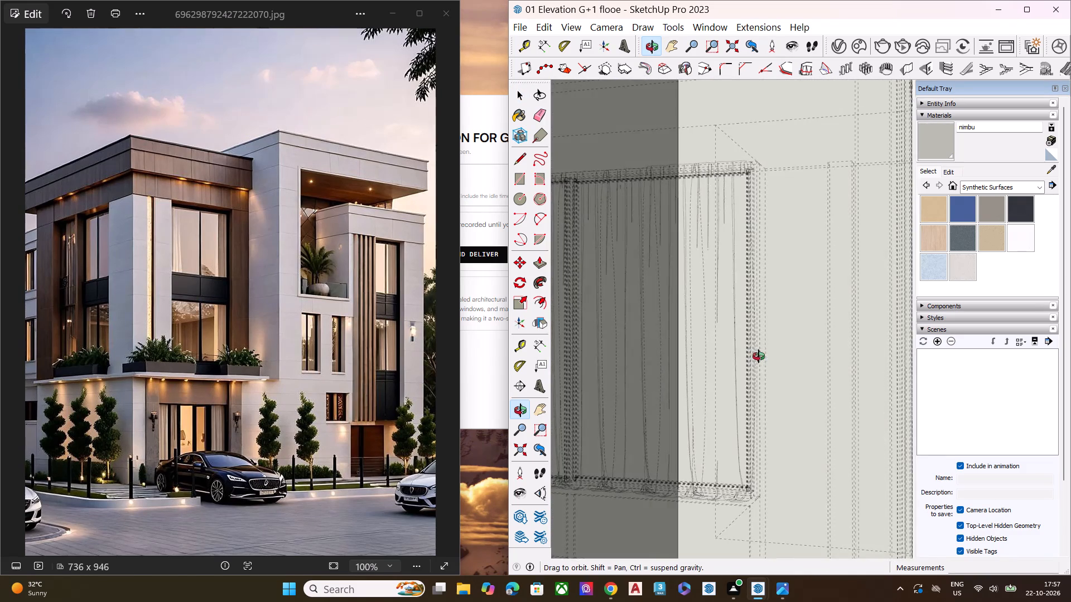
middle_click_drag(759, 356, 722, 353)
scroll(717, 352, "up", 3)
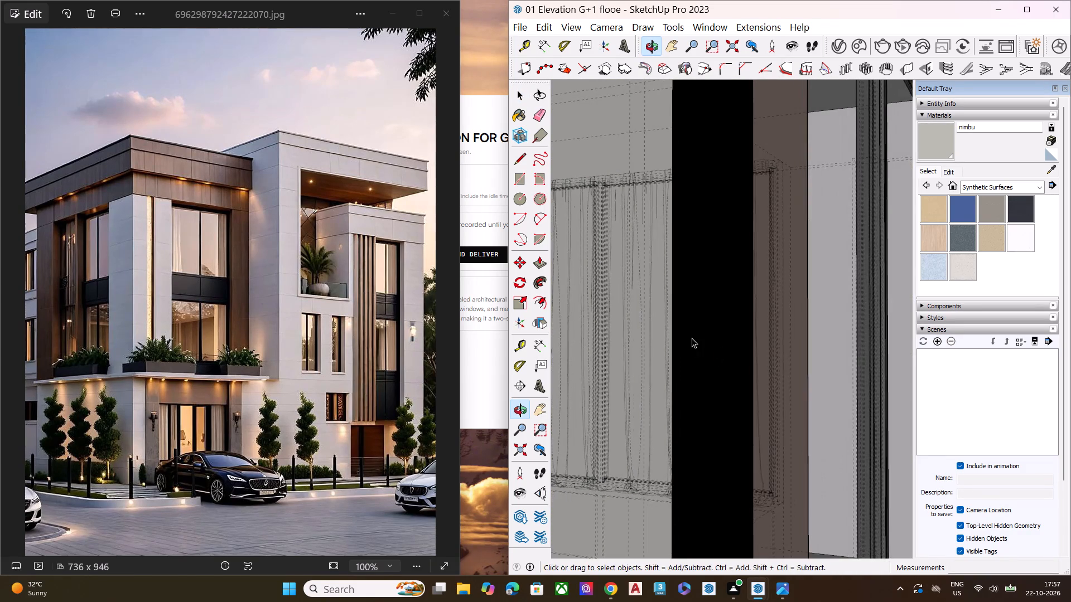
scroll(692, 338, "up", 4)
scroll(779, 337, "down", 1)
middle_click_drag(777, 337, 544, 333)
scroll(538, 333, "up", 1)
scroll(628, 303, "down", 4)
scroll(639, 314, "up", 1)
scroll(639, 314, "down", 5)
scroll(640, 317, "up", 1)
scroll(640, 317, "down", 8)
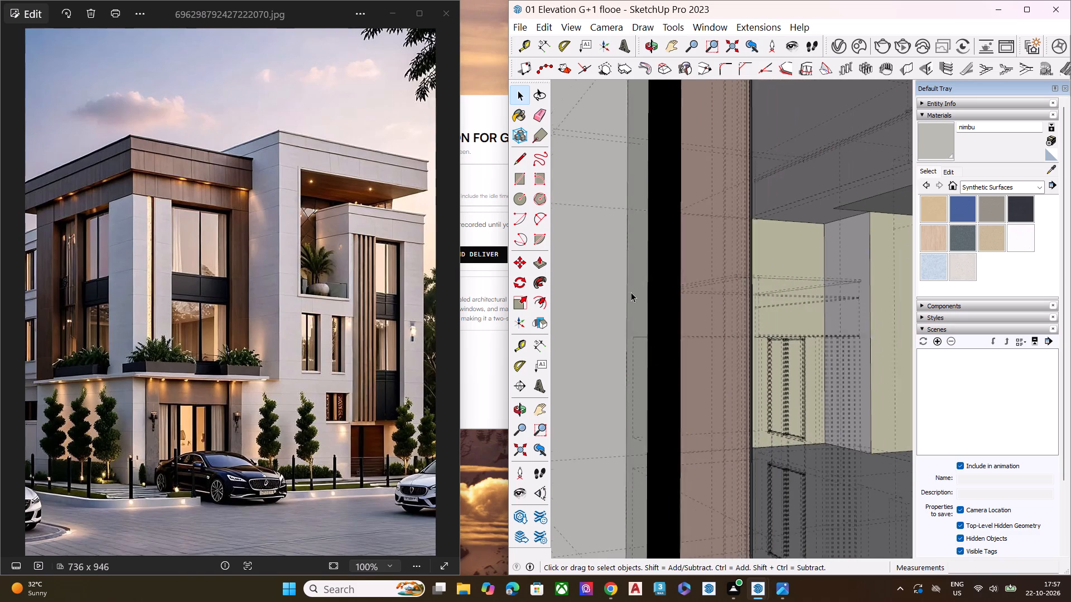
scroll(631, 292, "down", 2)
scroll(630, 290, "up", 1)
scroll(631, 285, "down", 6)
scroll(554, 266, "up", 2)
scroll(551, 266, "down", 4)
scroll(644, 264, "down", 19)
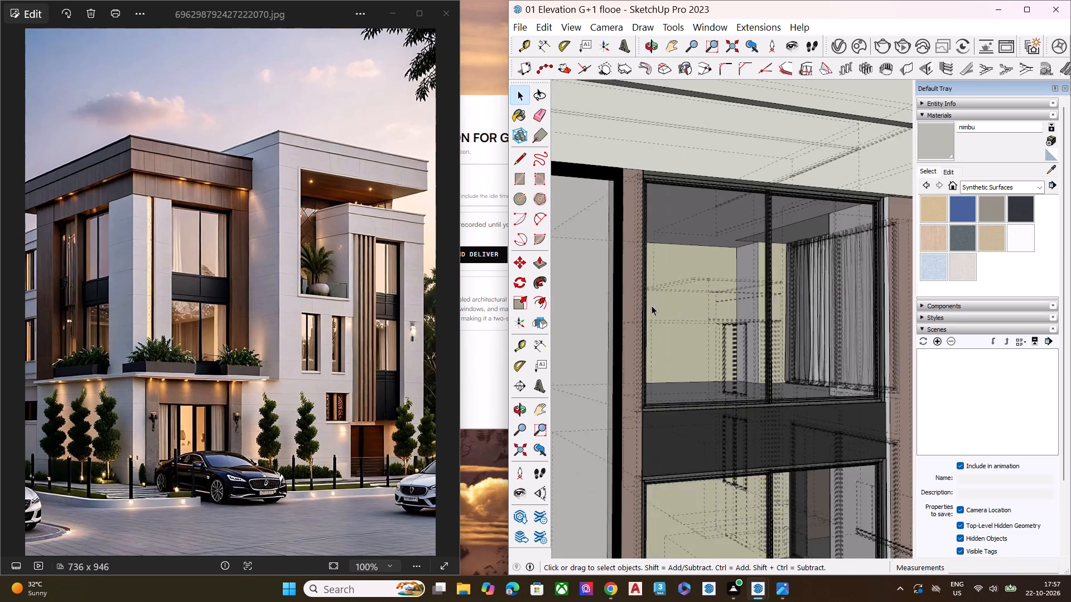
scroll(586, 305, "down", 2)
scroll(561, 307, "up", 1)
scroll(551, 310, "down", 5)
scroll(765, 319, "down", 1)
scroll(776, 312, "up", 10)
scroll(826, 300, "up", 4)
scroll(819, 300, "down", 1)
scroll(819, 300, "up", 2)
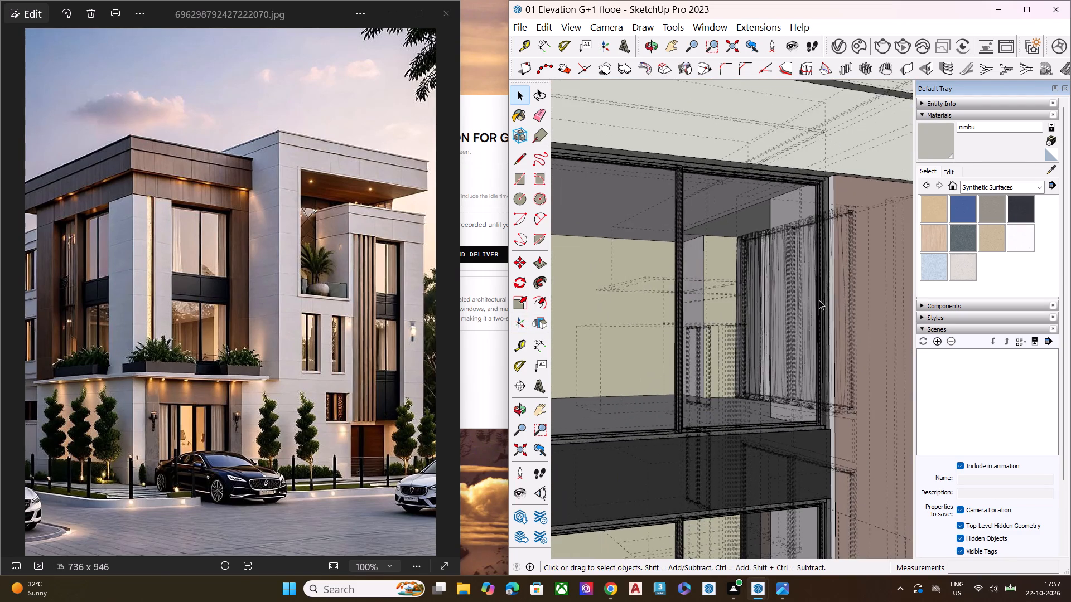
scroll(819, 300, "up", 15)
scroll(813, 298, "down", 6)
scroll(813, 299, "up", 4)
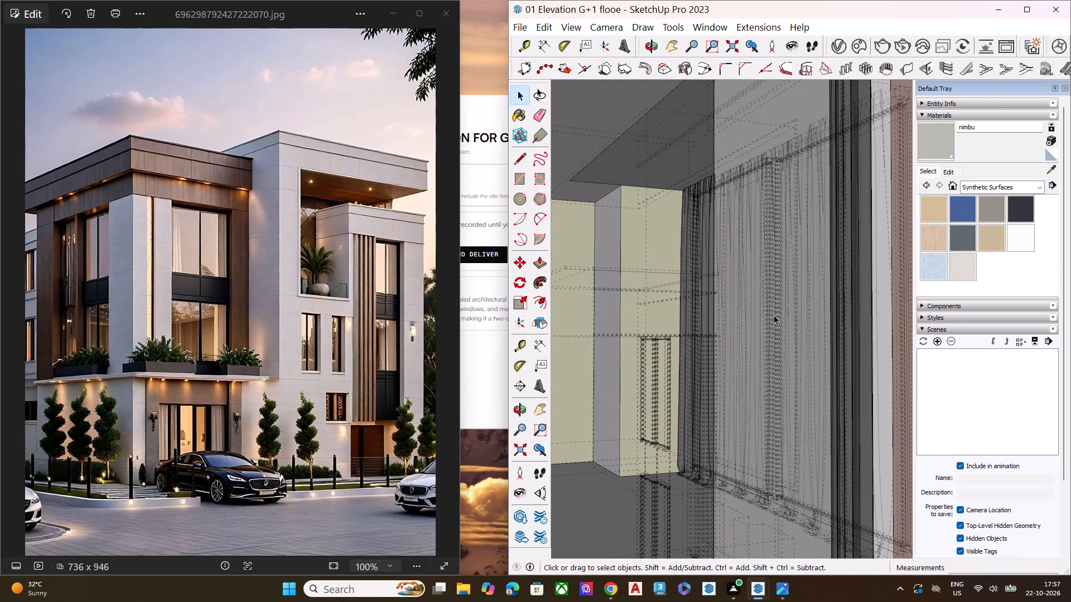
scroll(779, 311, "up", 9)
left_click_drag(735, 320, 844, 294)
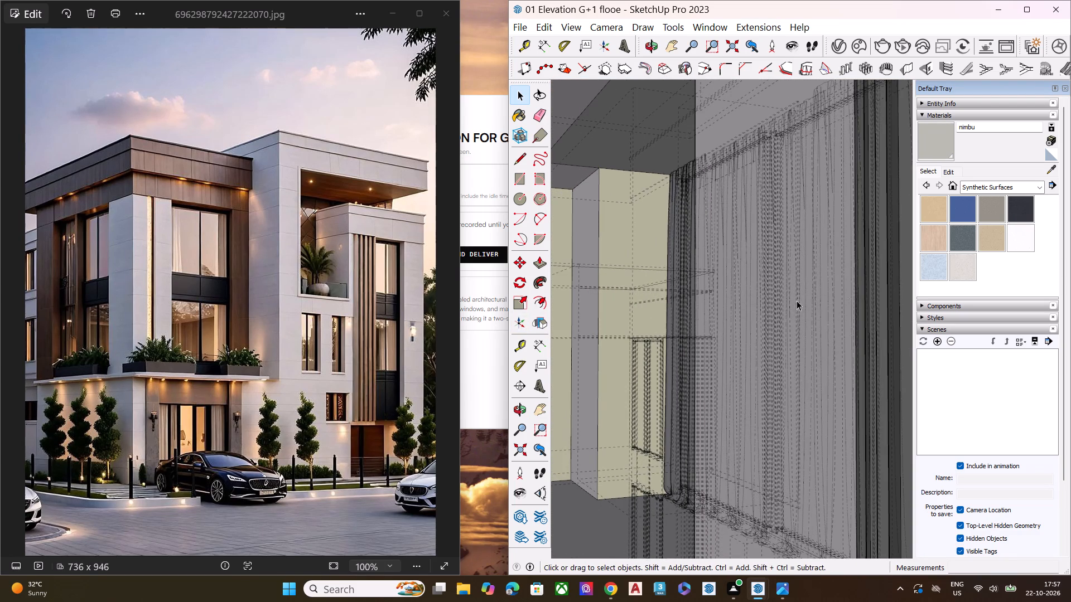
scroll(722, 325, "down", 6)
scroll(565, 344, "up", 9)
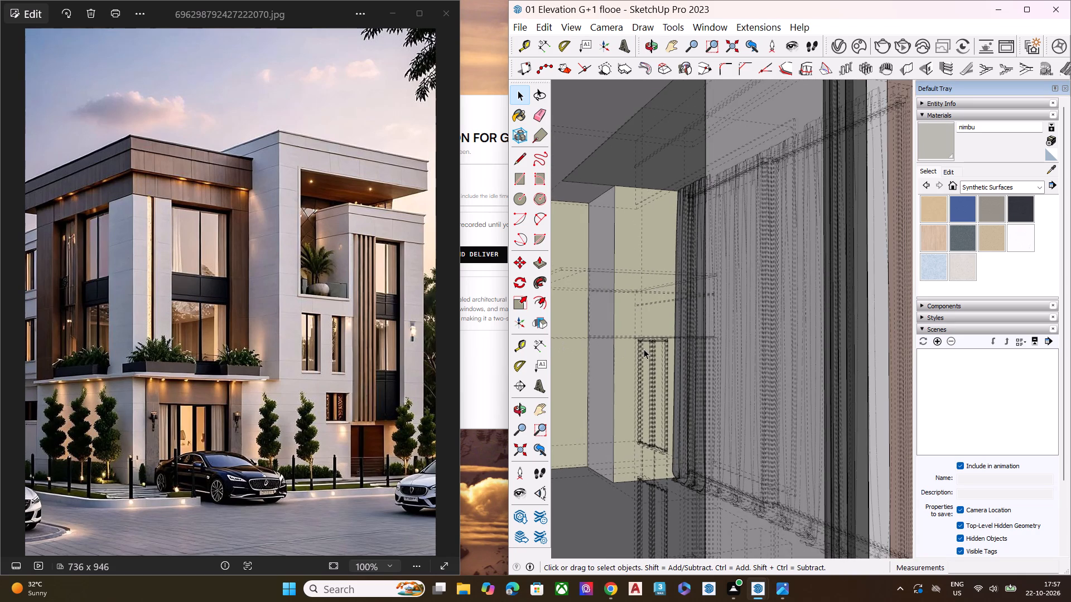
Copy the upper window's curtain about 11' 2" straight down, behind the lower front window above the balcony.
key("h")
left_click_drag(653, 343, 768, 342)
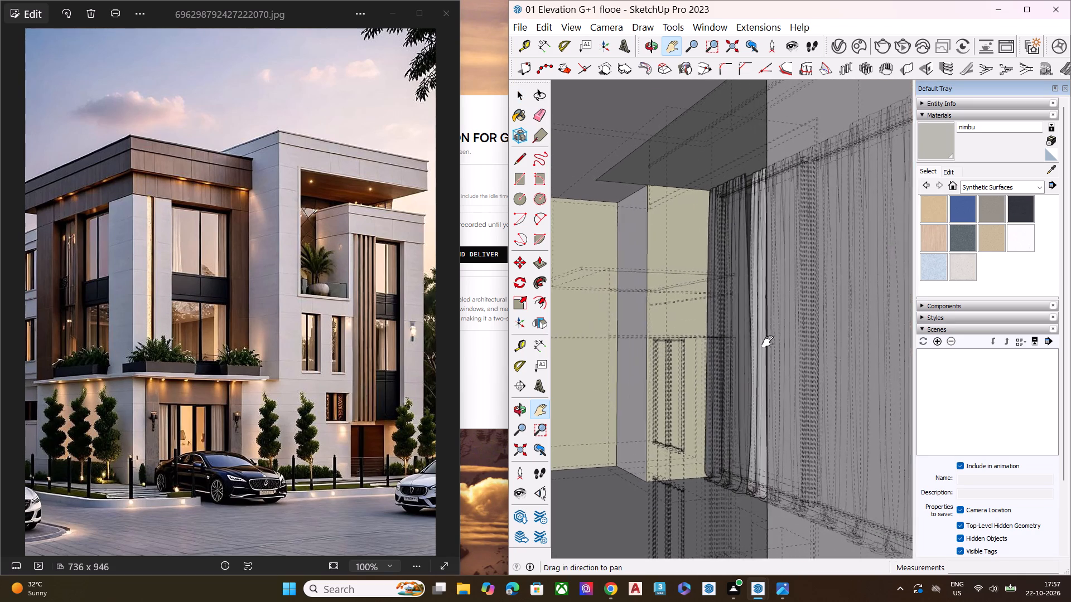
left_click_drag(768, 342, 795, 340)
middle_click_drag(703, 353, 1048, 338)
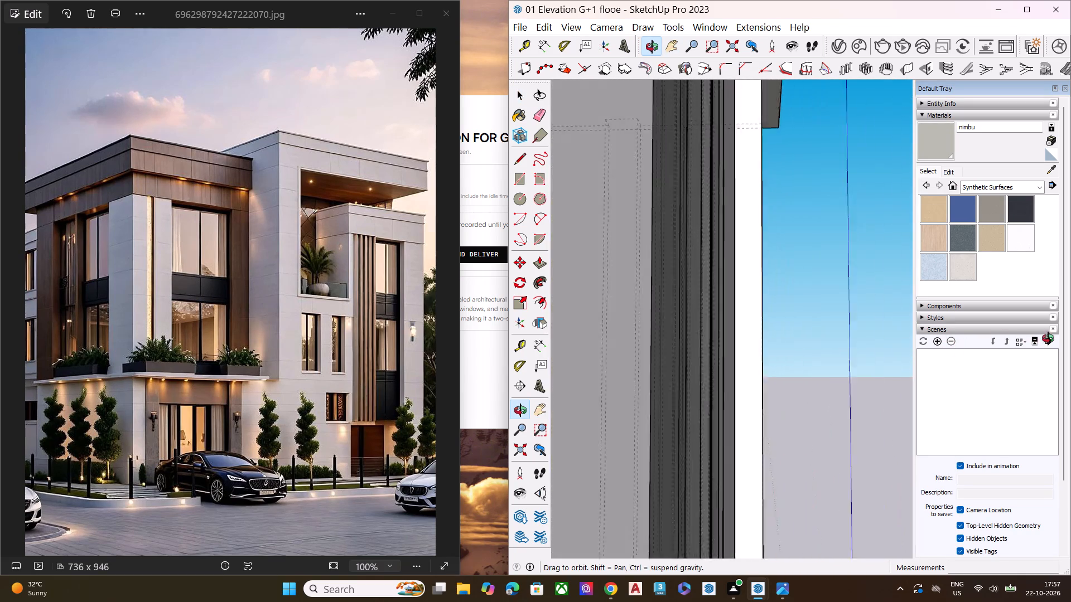
middle_click_drag(1048, 338, 1070, 337)
left_click_drag(662, 375, 1050, 370)
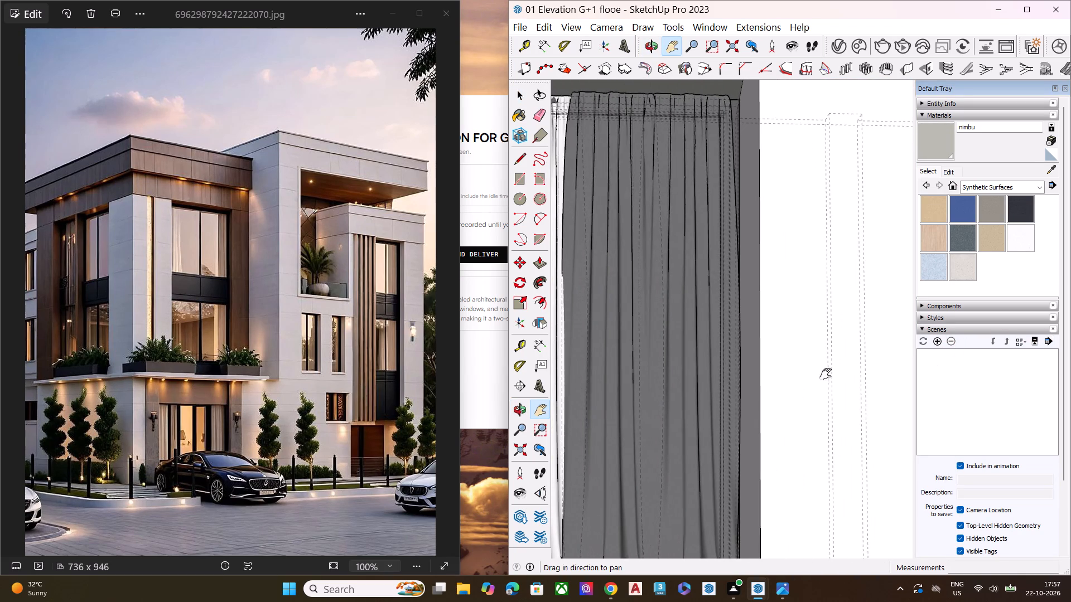
key("space")
left_click(706, 367)
middle_click_drag(738, 372, 447, 368)
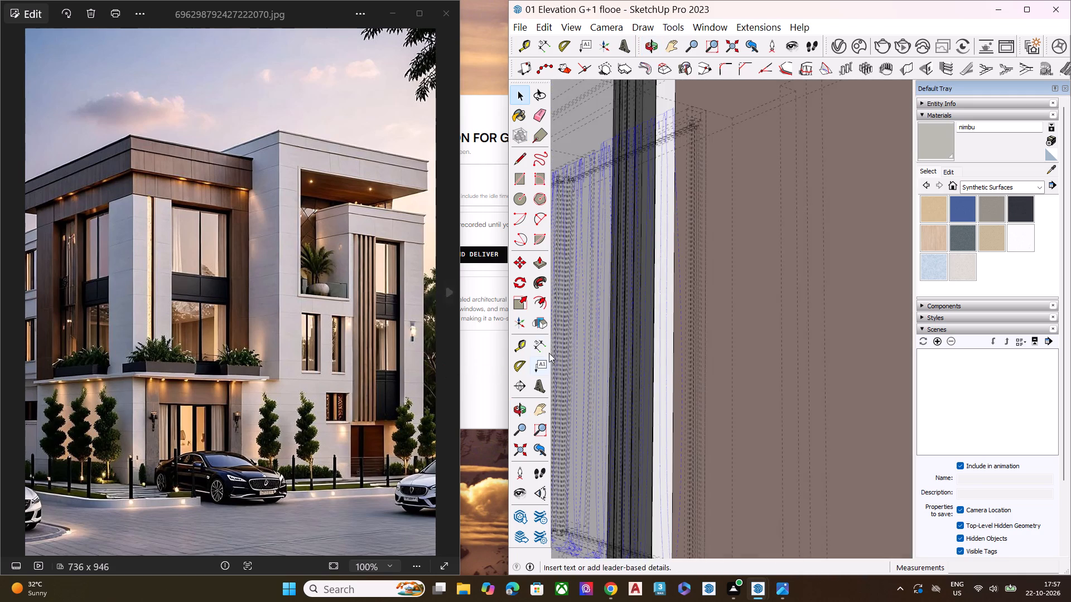
scroll(557, 354, "down", 9)
scroll(695, 365, "down", 6)
scroll(648, 370, "up", 1)
scroll(647, 371, "down", 3)
scroll(833, 355, "up", 1)
middle_click_drag(828, 361, 768, 405)
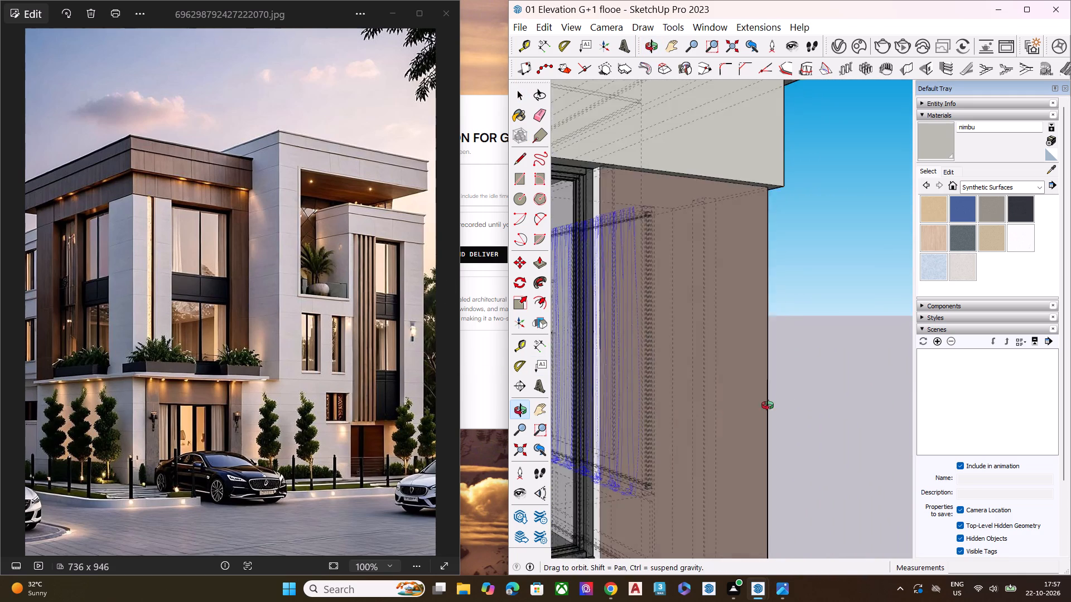
middle_click_drag(768, 405, 499, 408)
scroll(691, 359, "down", 2)
scroll(705, 359, "up", 1)
scroll(710, 359, "down", 6)
scroll(731, 401, "up", 1)
middle_click_drag(729, 398, 721, 363)
key("m")
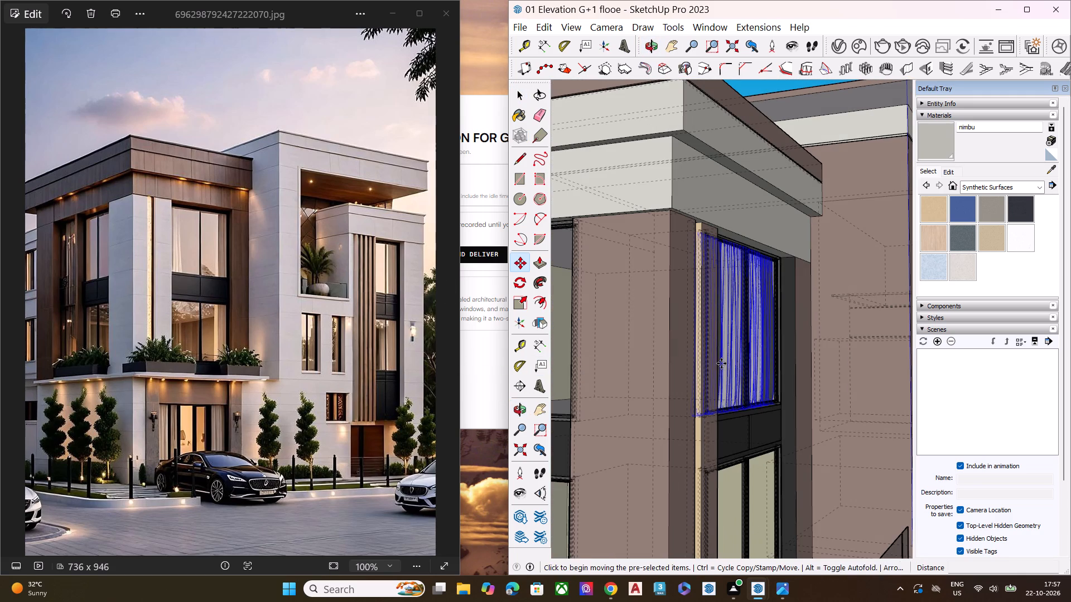
scroll(710, 258, "up", 5)
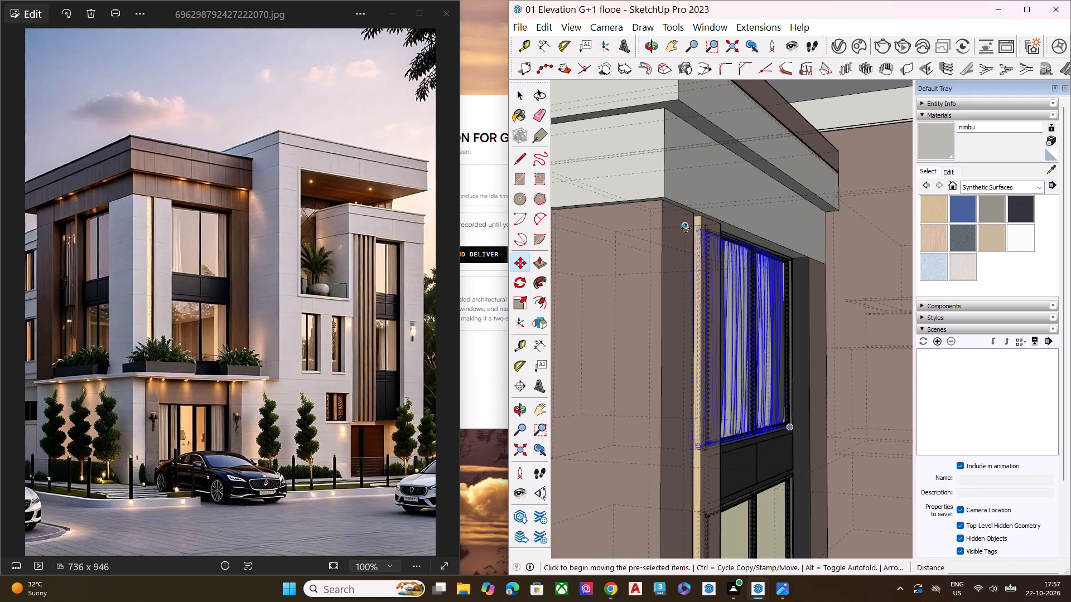
left_click(686, 228)
scroll(694, 343, "down", 17)
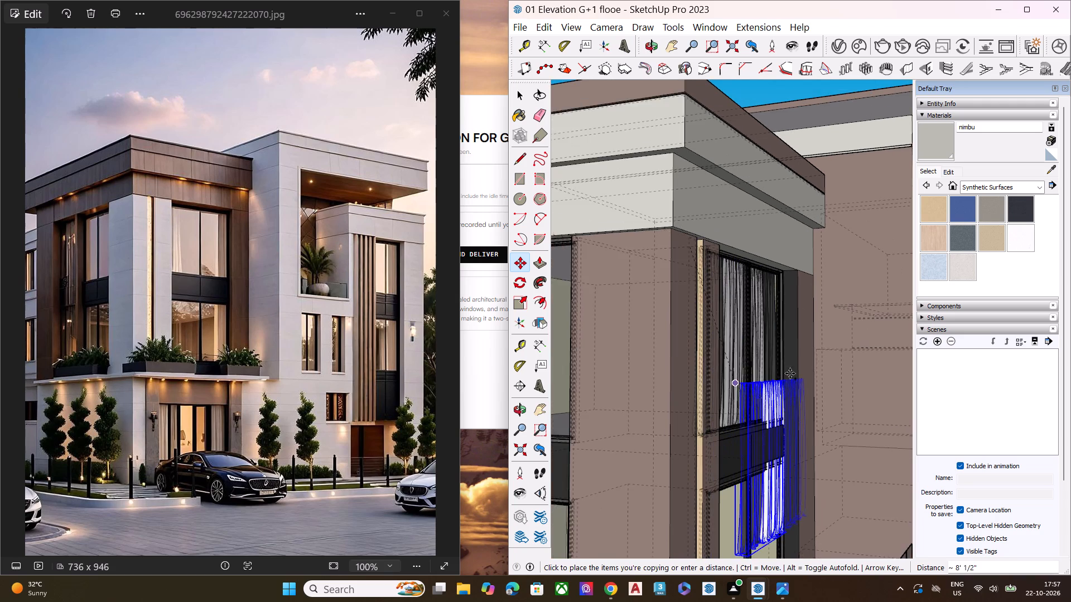
scroll(793, 370, "down", 13)
scroll(756, 457, "up", 7)
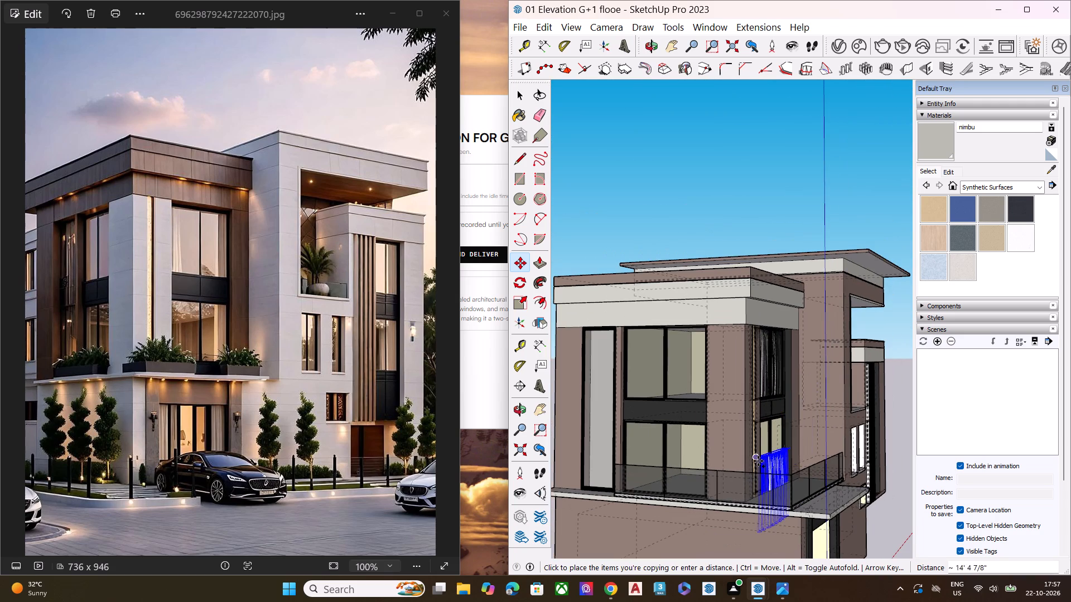
scroll(750, 449, "up", 9)
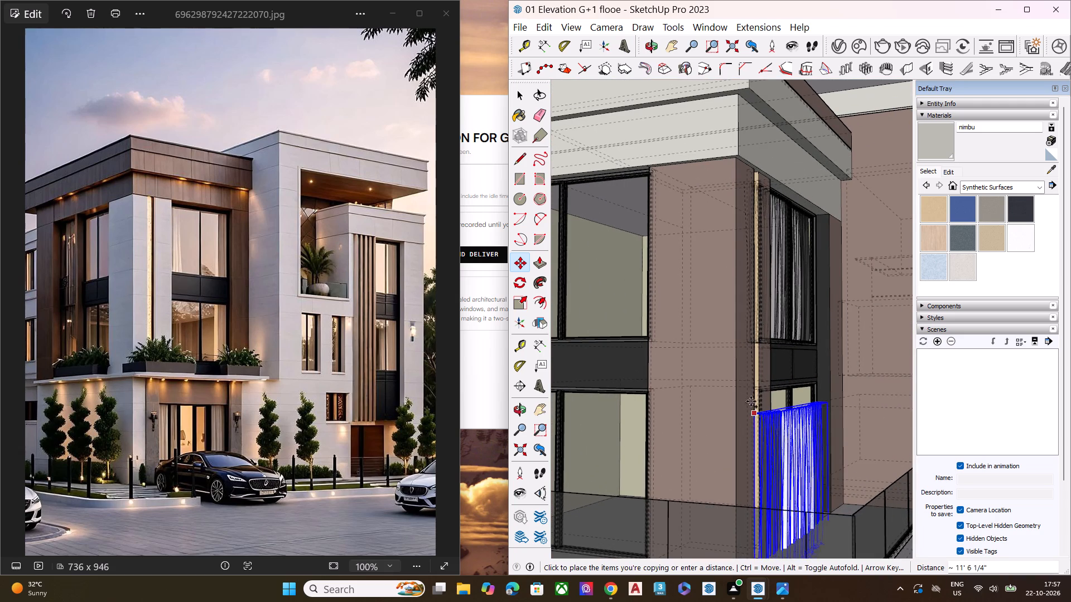
middle_click_drag(741, 394, 774, 463)
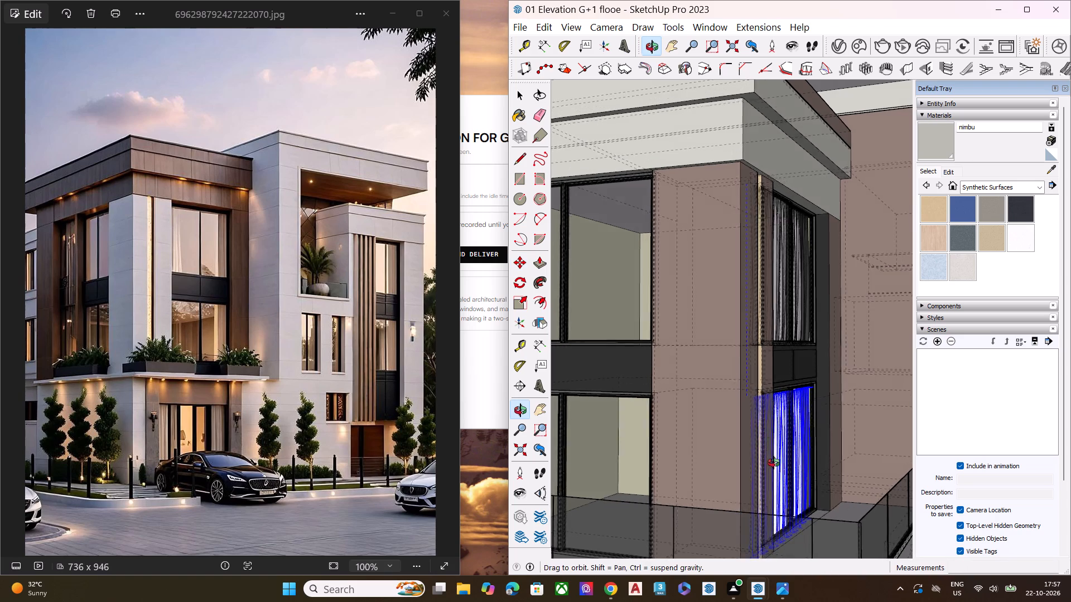
middle_click_drag(774, 463, 811, 404)
scroll(792, 403, "up", 3)
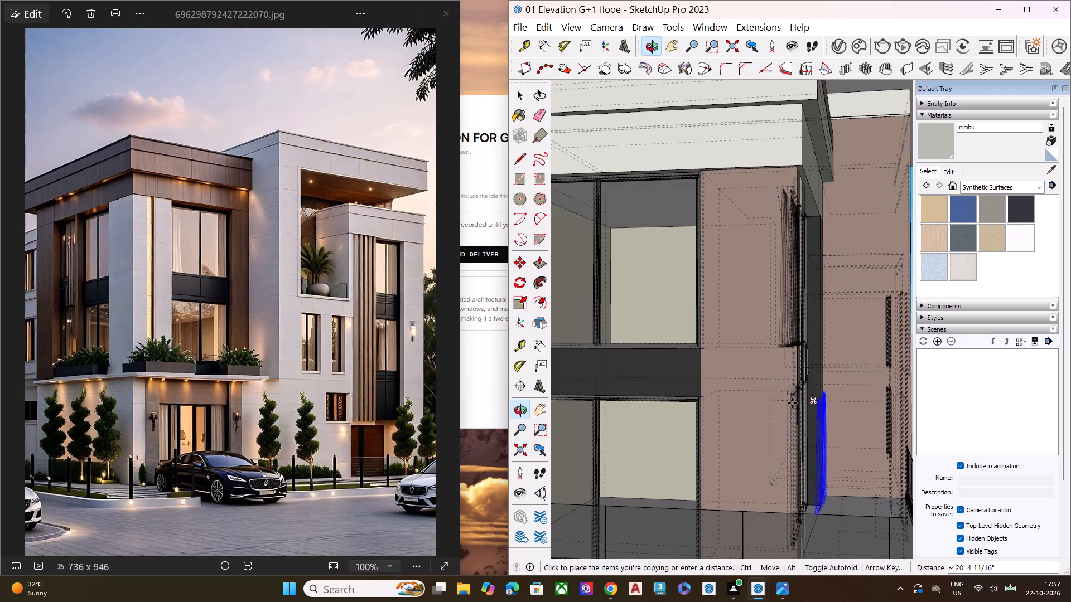
scroll(792, 403, "up", 7)
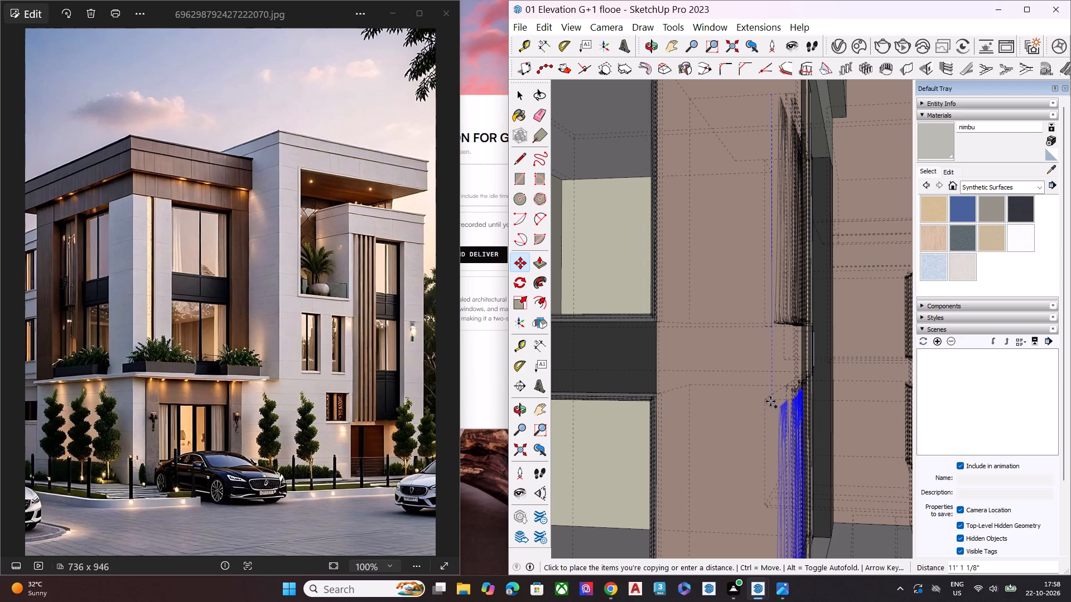
left_click(777, 408)
Move the copied curtain up about 9 7/16" by its upper outer corner, to the top of the lower window frame.
middle_click_drag(840, 424, 693, 428)
scroll(734, 388, "down", 4)
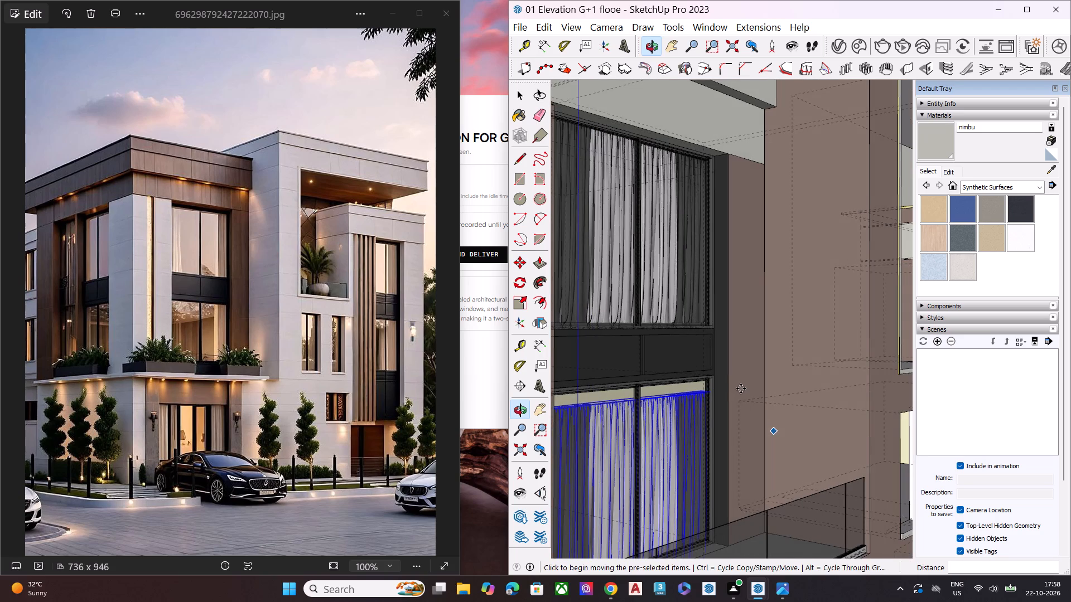
scroll(741, 389, "down", 2)
scroll(652, 429, "down", 7)
middle_click_drag(657, 473, 677, 496)
scroll(672, 467, "up", 12)
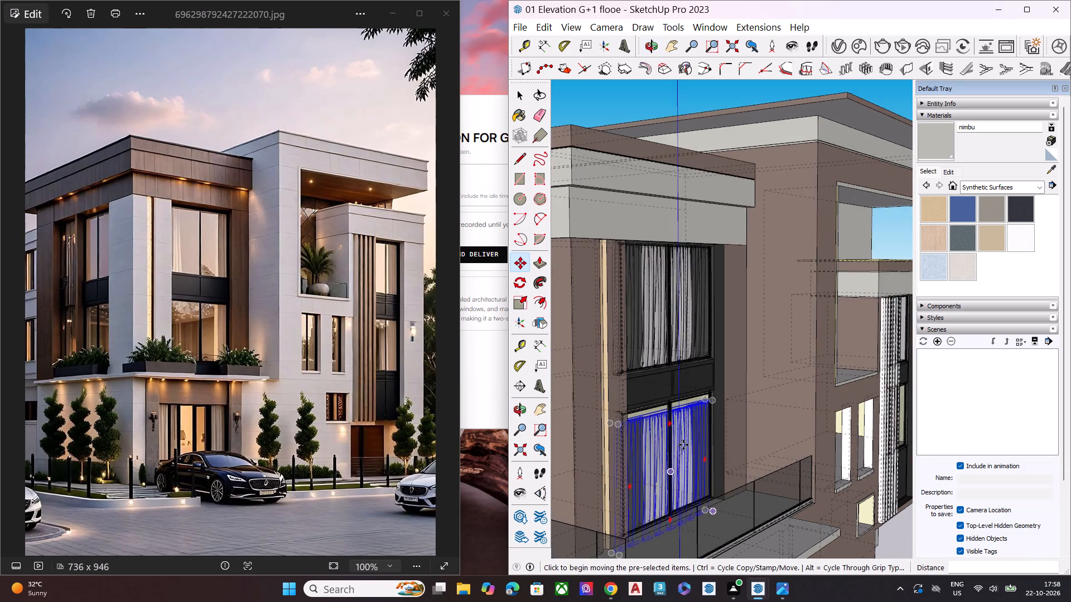
scroll(692, 401, "up", 2)
scroll(694, 397, "down", 3)
scroll(695, 396, "up", 18)
scroll(705, 392, "up", 20)
scroll(737, 387, "up", 9)
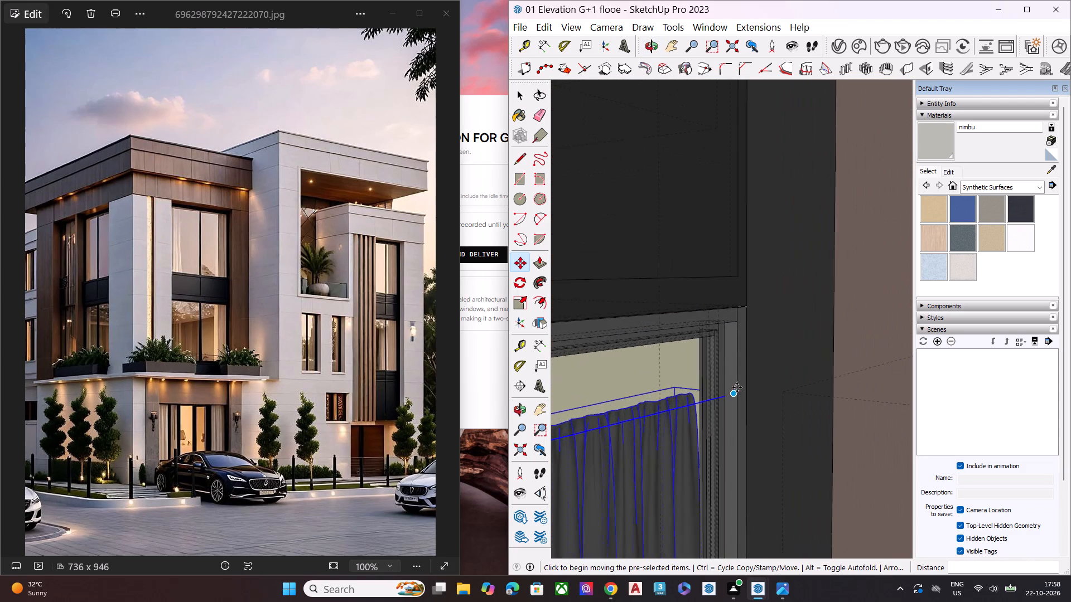
left_click(734, 399)
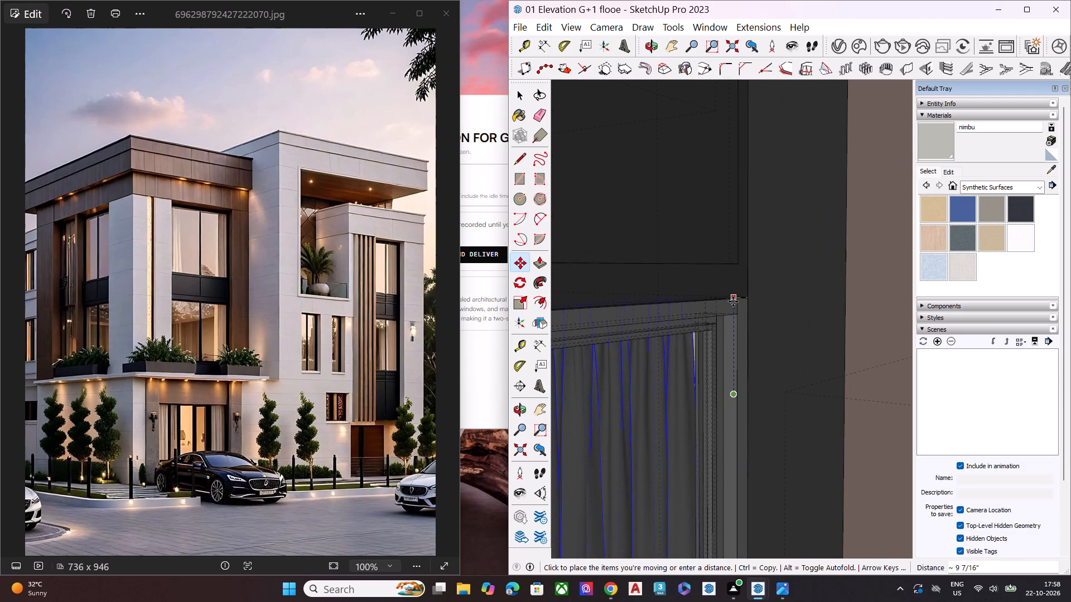
left_click(733, 297)
key("space")
scroll(755, 333, "down", 8)
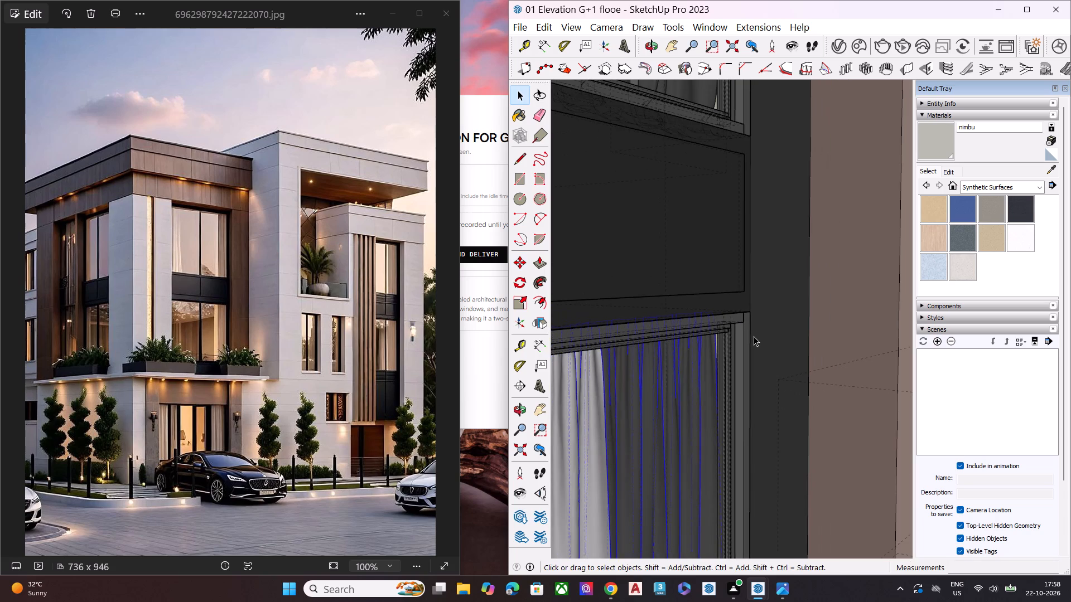
scroll(754, 336, "down", 18)
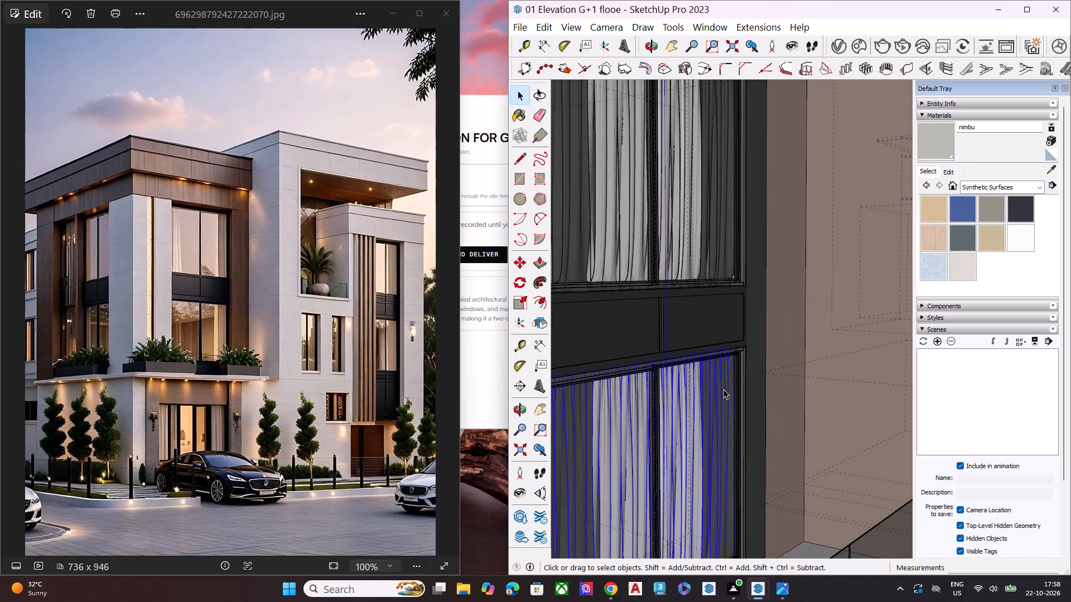
Deselect the copied lower curtain and turn off the back-edge display for the house model.
scroll(705, 417, "down", 7)
scroll(764, 325, "down", 7)
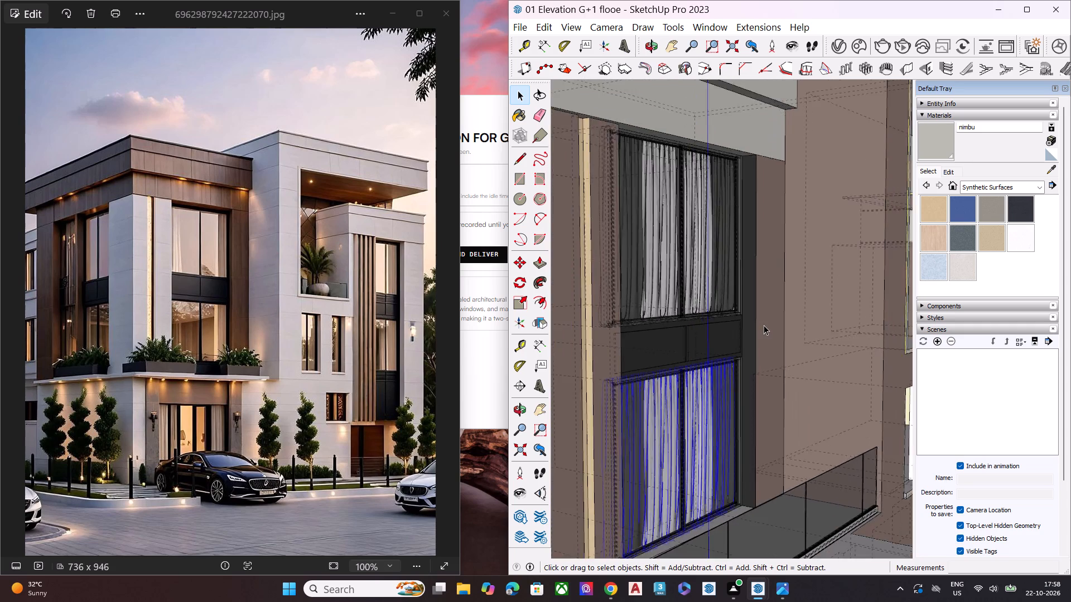
scroll(764, 325, "down", 16)
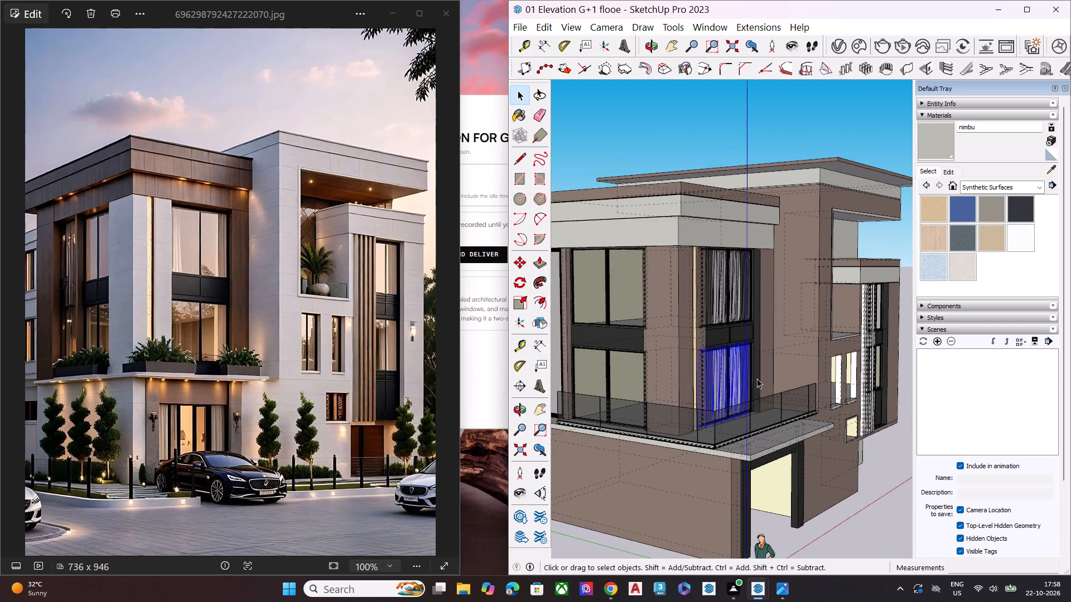
scroll(757, 378, "down", 4)
left_click(842, 511)
scroll(742, 401, "up", 1)
scroll(741, 400, "down", 1)
scroll(740, 399, "up", 5)
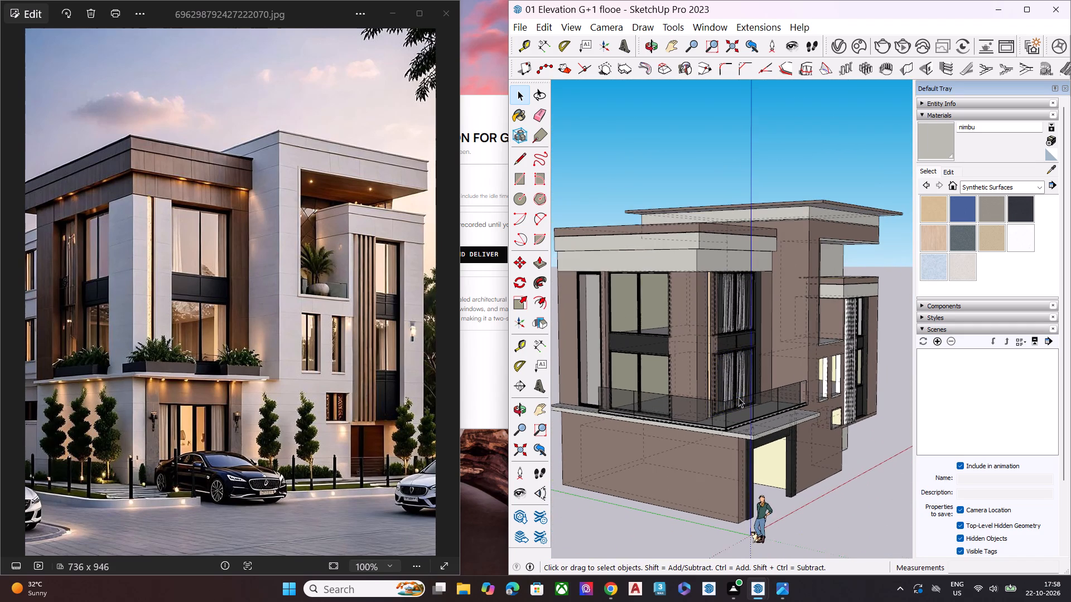
scroll(739, 397, "up", 3)
key("k")
scroll(731, 388, "up", 3)
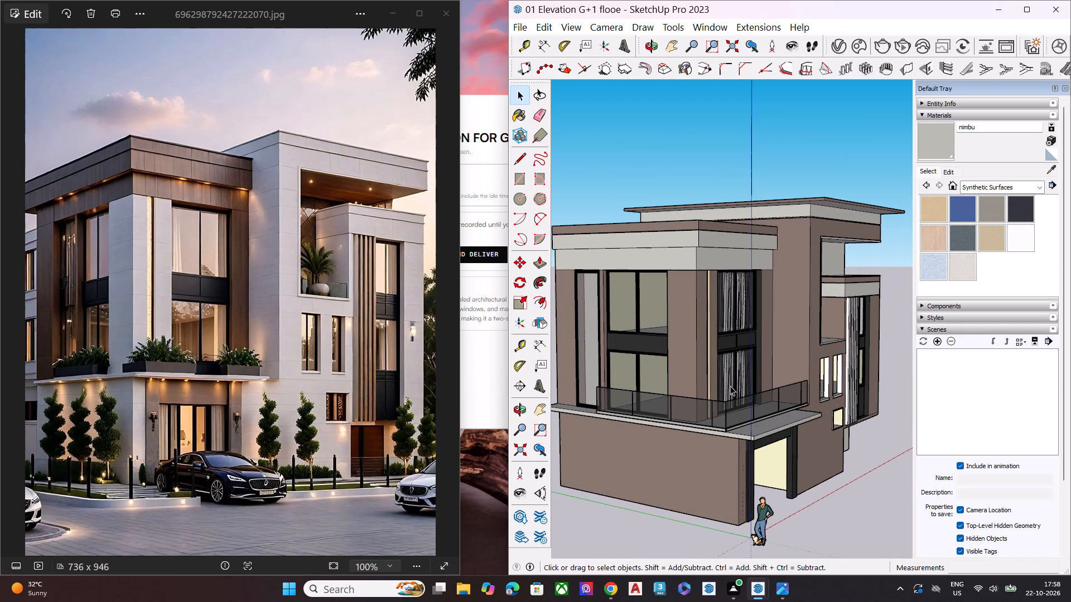
scroll(730, 386, "up", 4)
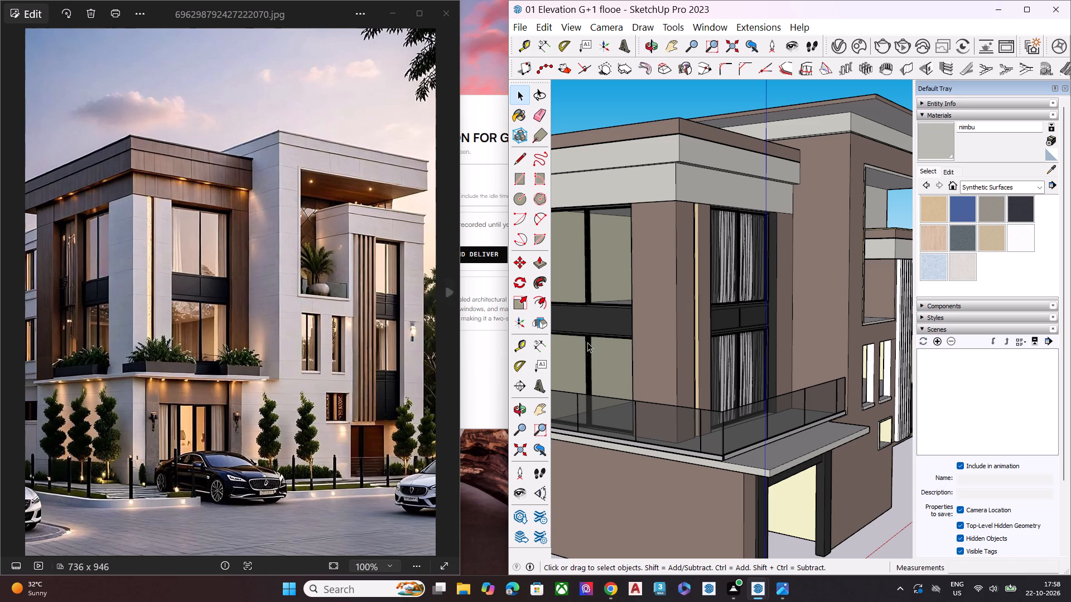
Examine the upper and lower curtains from the adjoining side elevation, looking through its large upper window.
scroll(812, 304, "down", 8)
scroll(831, 365, "down", 5)
middle_click_drag(735, 373, 941, 332)
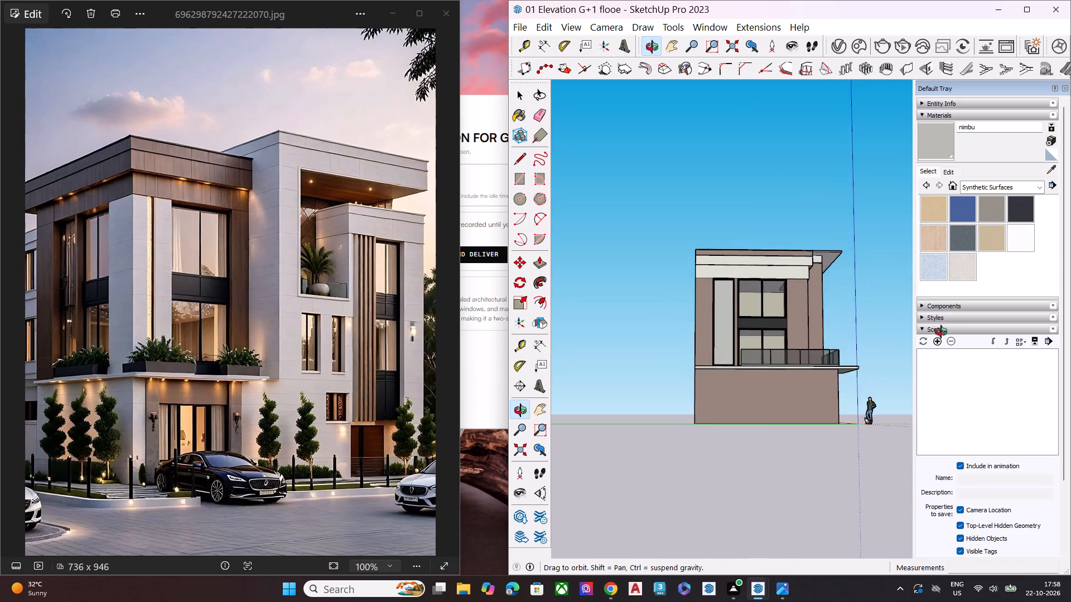
middle_click_drag(941, 332, 952, 350)
scroll(720, 274, "up", 11)
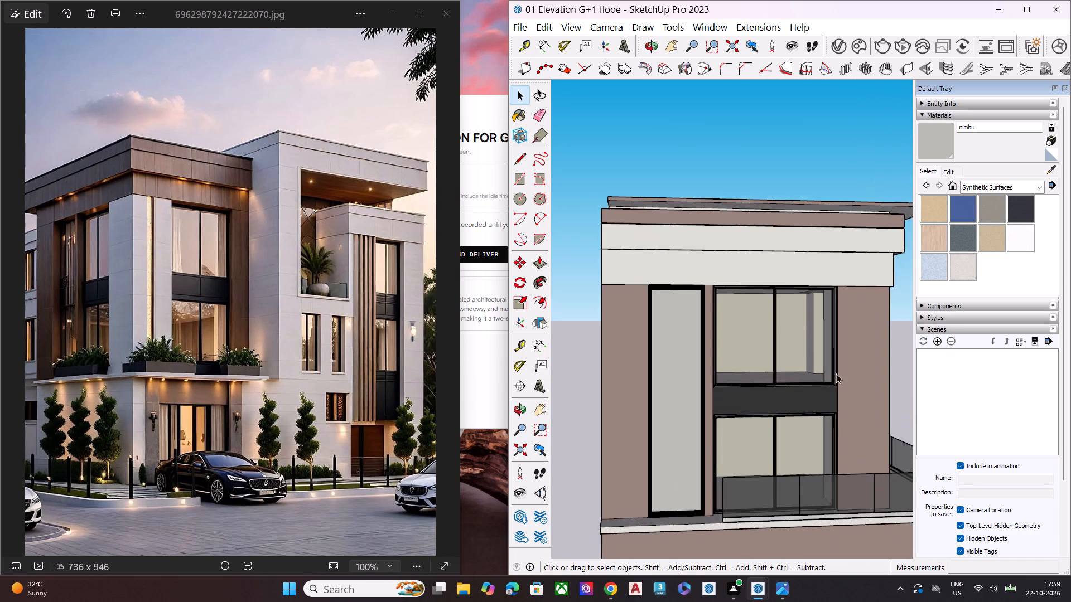
middle_click_drag(830, 397, 931, 473)
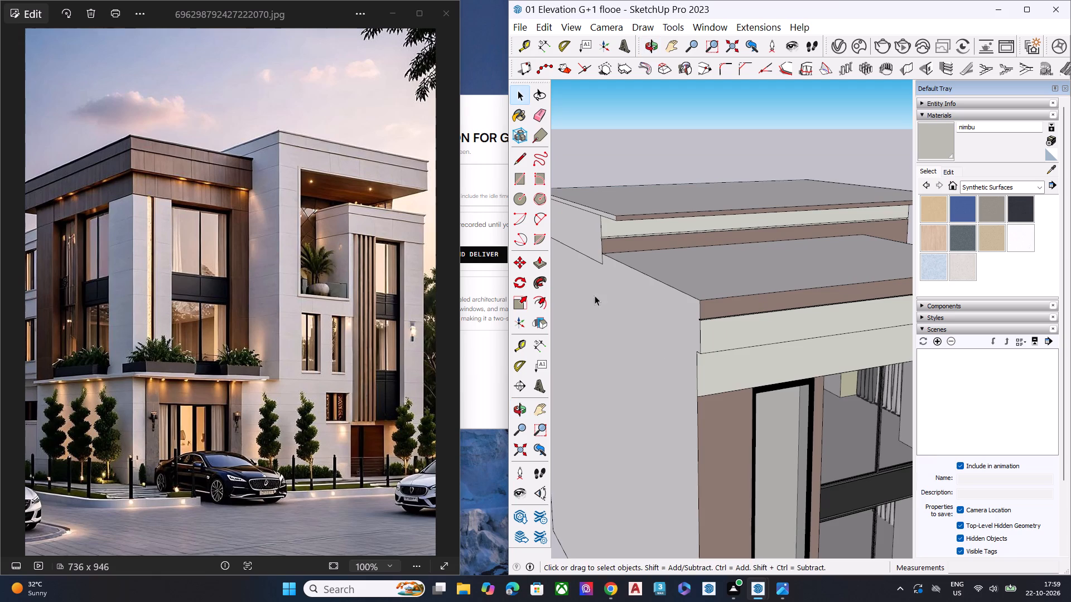
scroll(513, 165, "down", 10)
middle_click_drag(771, 334, 813, 296)
scroll(803, 288, "up", 13)
scroll(803, 265, "down", 1)
scroll(803, 265, "up", 6)
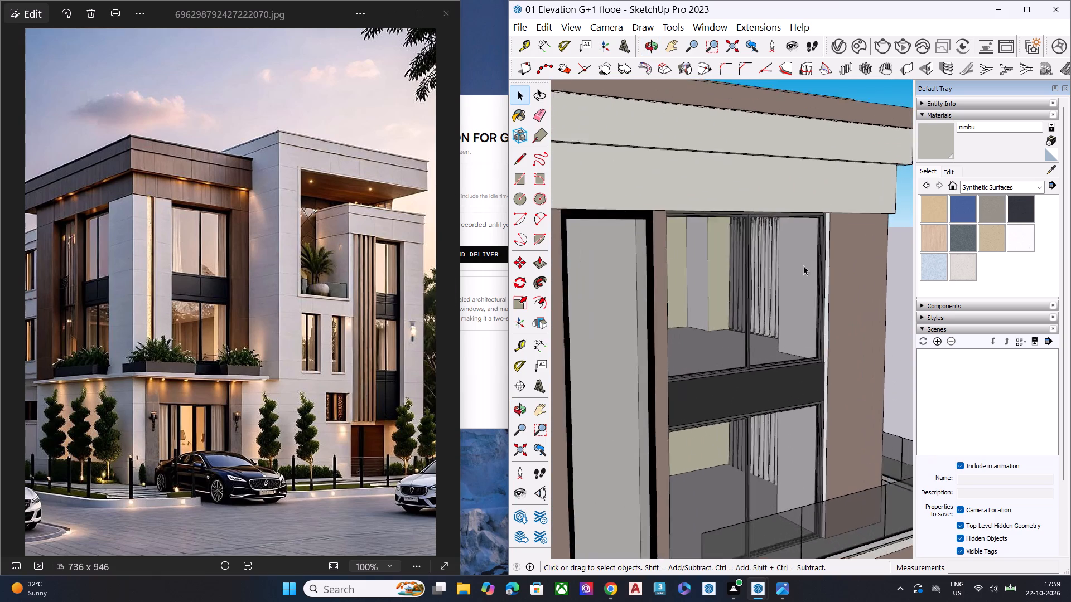
scroll(803, 265, "up", 1)
scroll(803, 265, "down", 1)
scroll(803, 265, "up", 8)
scroll(777, 307, "up", 5)
scroll(673, 336, "up", 1)
scroll(673, 336, "down", 2)
scroll(674, 335, "up", 6)
scroll(686, 314, "down", 1)
scroll(691, 313, "up", 2)
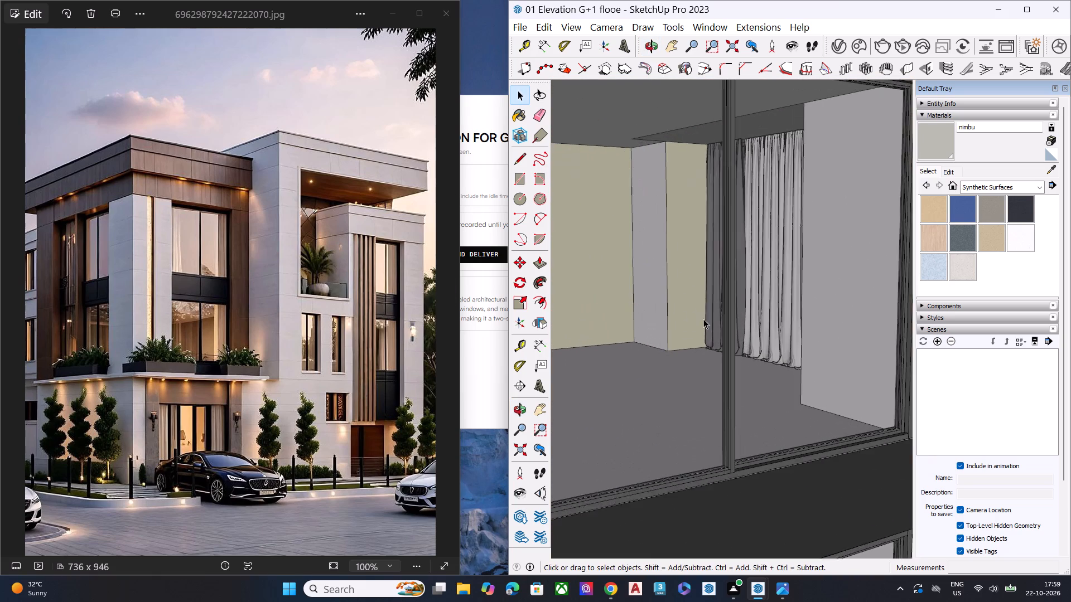
key("h")
scroll(748, 324, "up", 3)
scroll(754, 323, "down", 1)
scroll(758, 322, "up", 2)
scroll(742, 352, "down", 5)
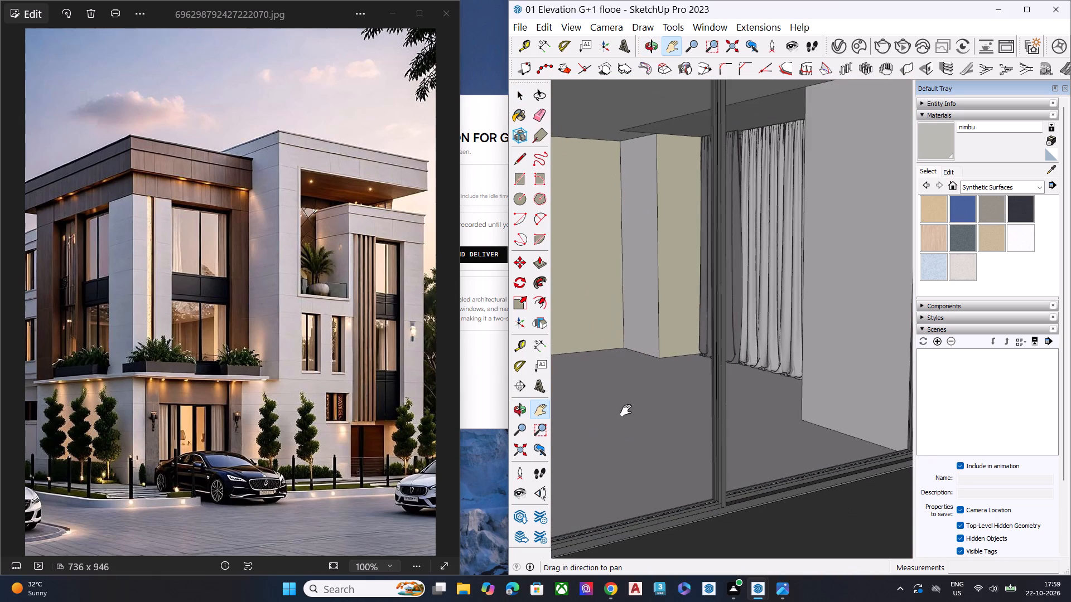
scroll(624, 417, "down", 5)
scroll(618, 430, "up", 2)
scroll(618, 430, "down", 4)
scroll(820, 205, "up", 10)
scroll(751, 215, "up", 2)
scroll(749, 215, "down", 1)
scroll(741, 216, "up", 3)
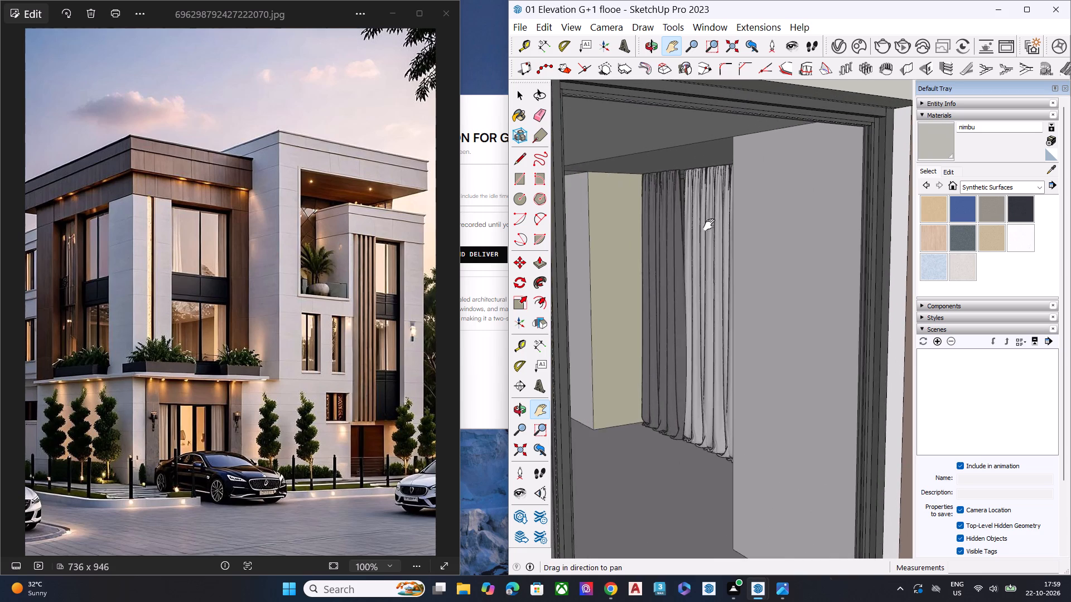
scroll(709, 225, "up", 17)
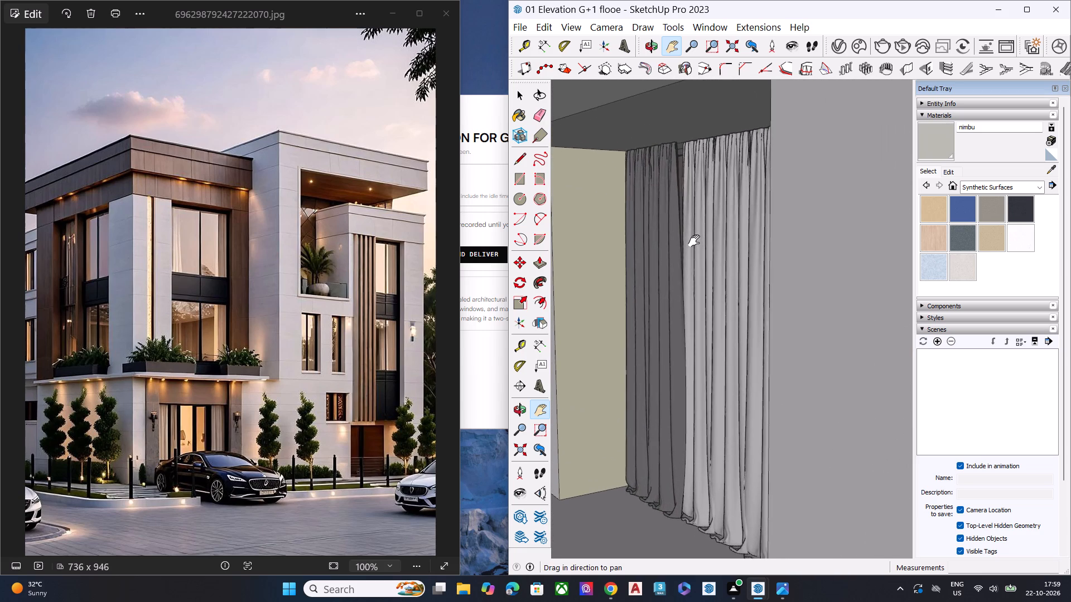
scroll(694, 241, "up", 7)
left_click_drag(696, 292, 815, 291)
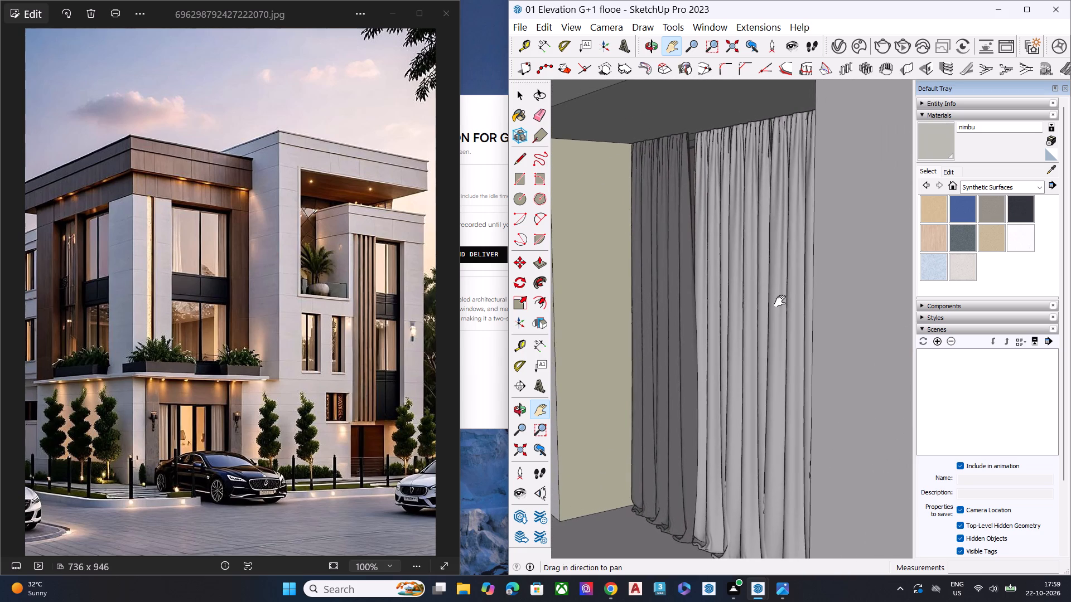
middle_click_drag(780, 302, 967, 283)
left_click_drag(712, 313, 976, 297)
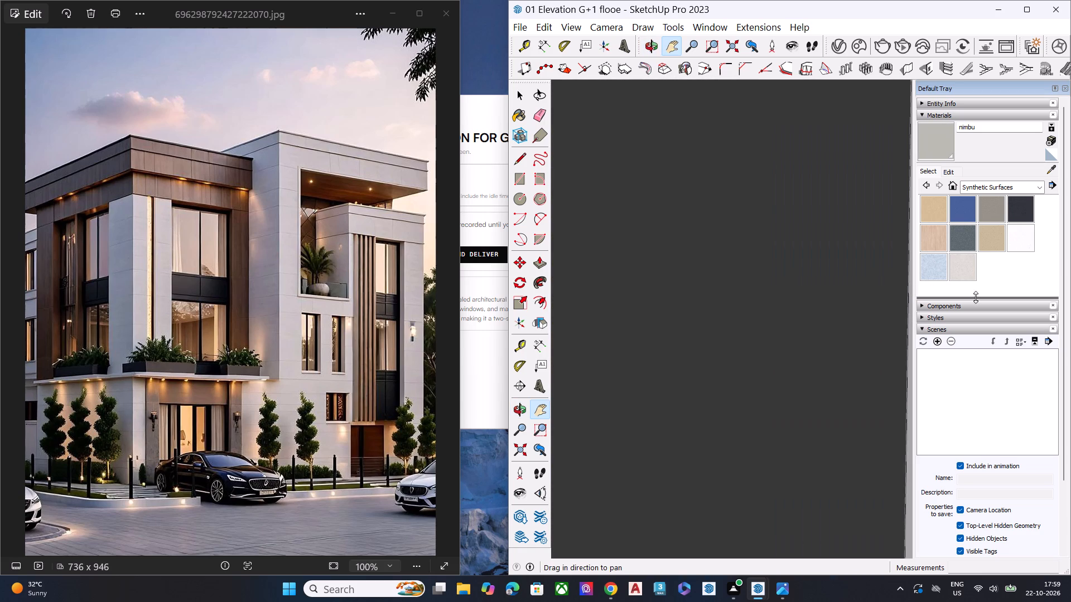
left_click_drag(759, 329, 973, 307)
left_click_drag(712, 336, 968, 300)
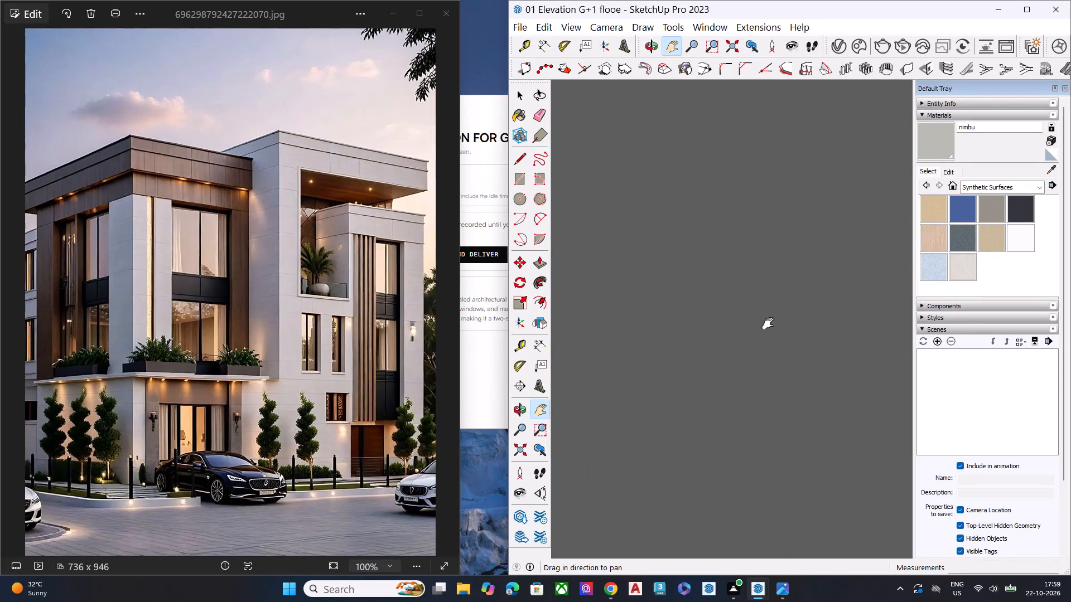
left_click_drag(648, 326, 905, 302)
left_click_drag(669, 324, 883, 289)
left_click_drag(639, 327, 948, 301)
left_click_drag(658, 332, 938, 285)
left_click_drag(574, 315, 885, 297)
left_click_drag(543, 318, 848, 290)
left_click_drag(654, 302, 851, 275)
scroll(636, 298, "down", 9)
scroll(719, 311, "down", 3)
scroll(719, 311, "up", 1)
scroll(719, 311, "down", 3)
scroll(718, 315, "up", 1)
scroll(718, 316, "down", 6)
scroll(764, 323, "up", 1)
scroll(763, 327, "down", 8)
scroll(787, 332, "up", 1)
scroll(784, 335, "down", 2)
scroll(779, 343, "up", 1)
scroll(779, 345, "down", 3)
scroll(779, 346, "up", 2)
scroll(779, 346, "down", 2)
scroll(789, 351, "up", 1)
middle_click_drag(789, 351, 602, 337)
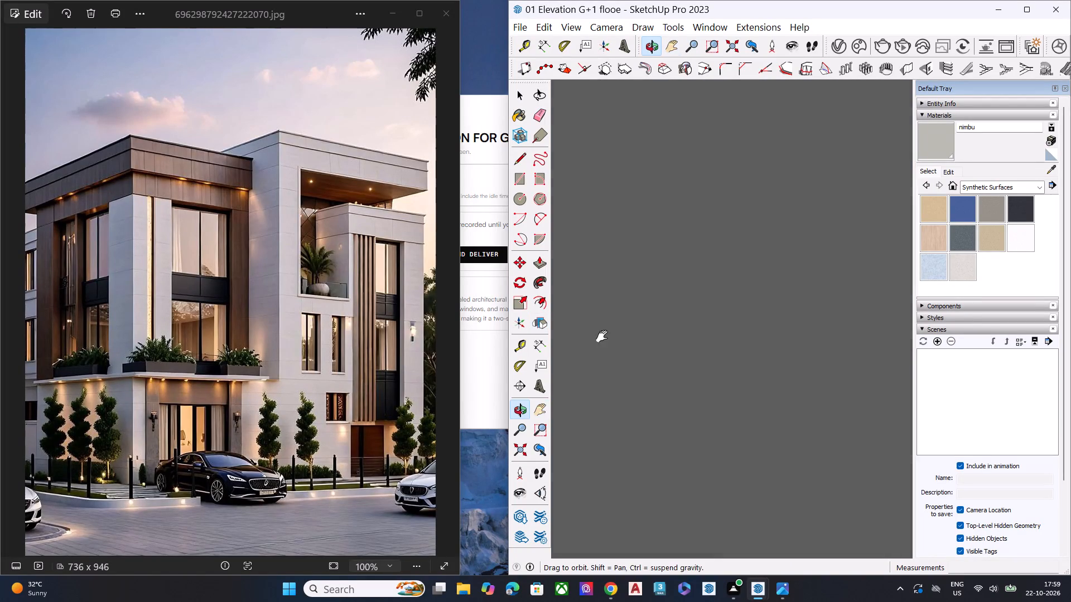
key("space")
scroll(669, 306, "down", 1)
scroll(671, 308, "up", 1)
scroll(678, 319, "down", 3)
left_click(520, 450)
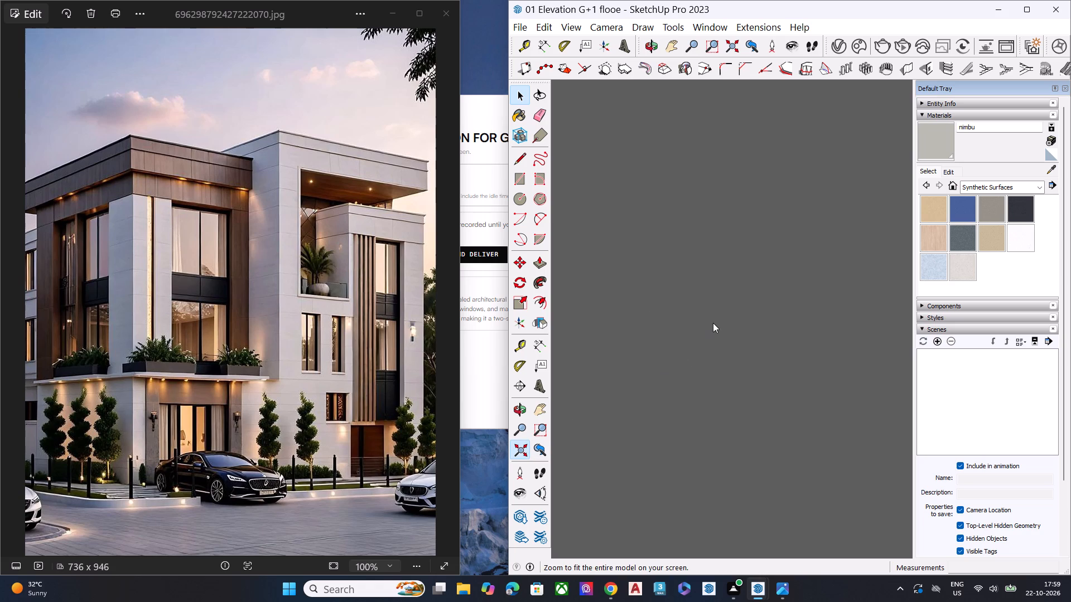
Copy the upper front window's curtain from inside the room, placing the copy about 3' 2" from the original.
scroll(701, 251, "up", 1)
scroll(717, 248, "down", 2)
scroll(730, 245, "up", 7)
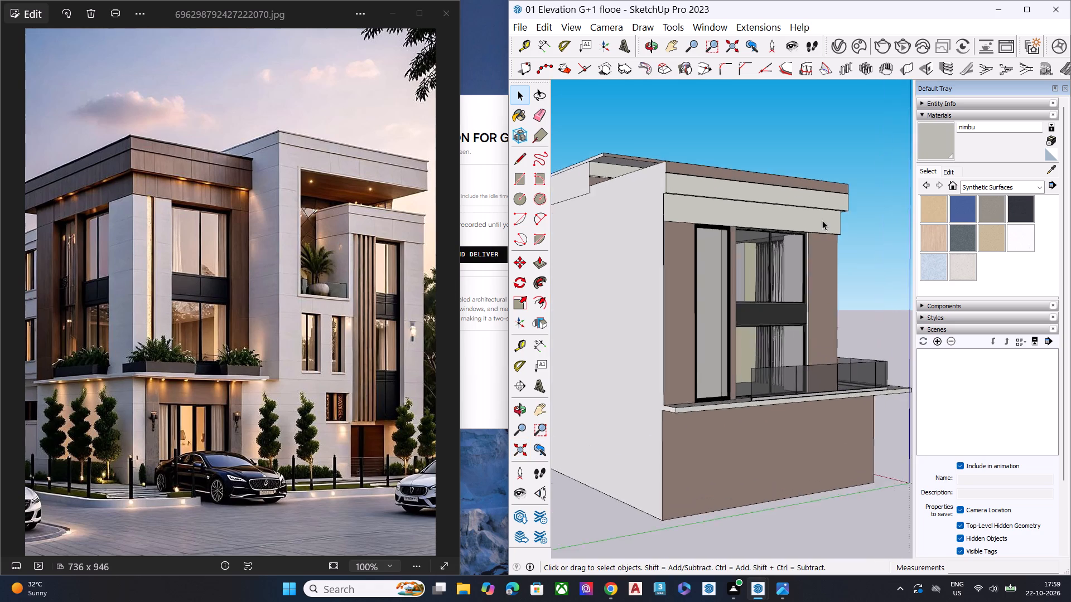
scroll(822, 220, "up", 11)
scroll(731, 361, "up", 13)
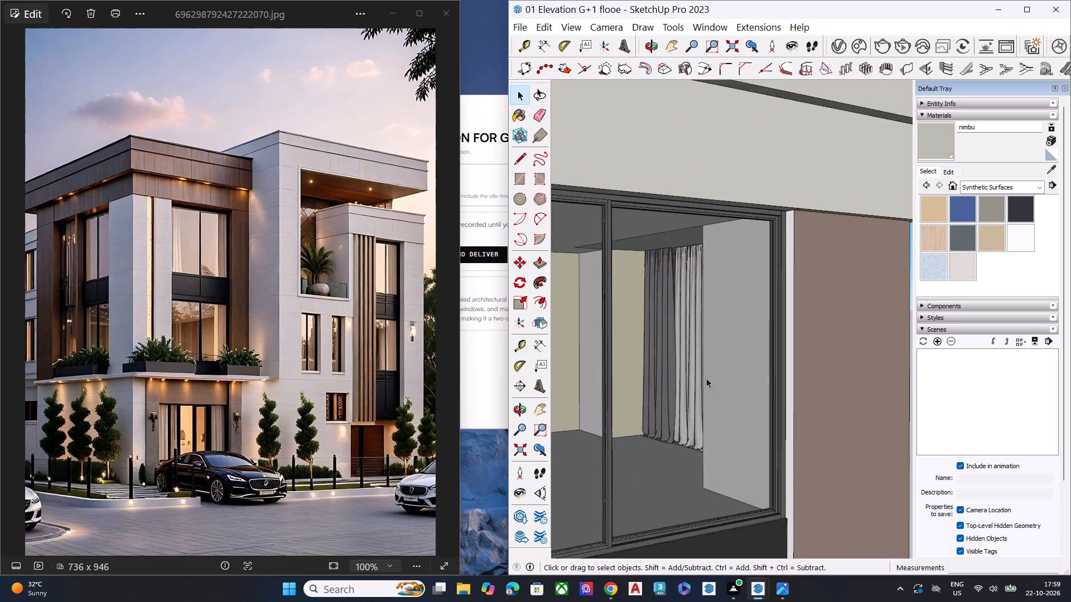
middle_click_drag(634, 328, 633, 321)
scroll(634, 327, "up", 13)
middle_click_drag(627, 321, 798, 297)
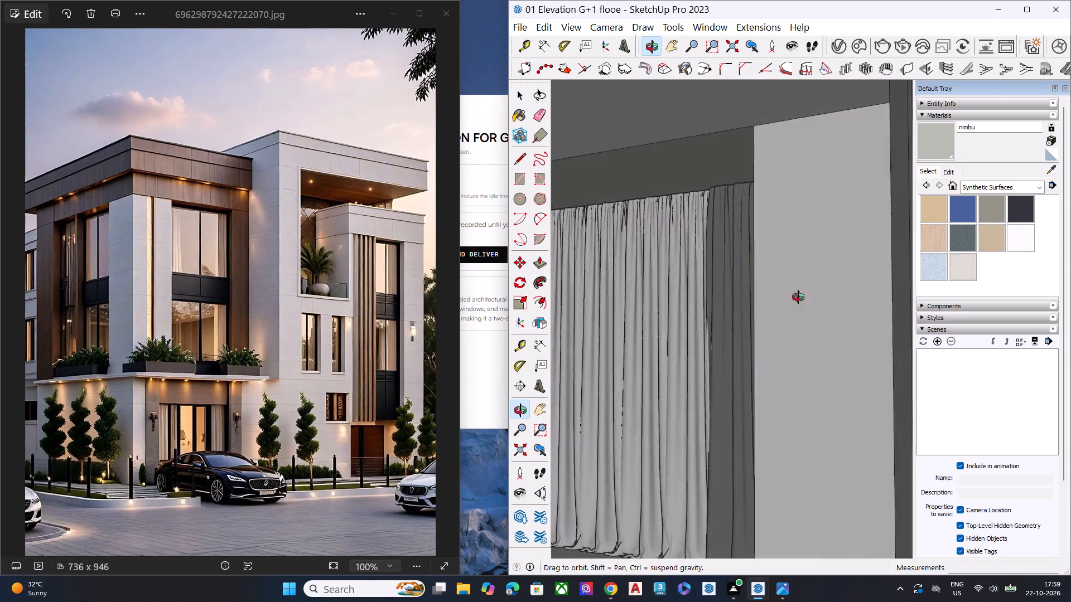
middle_click_drag(798, 297, 591, 336)
middle_click(677, 317)
scroll(677, 317, "up", 1)
scroll(677, 317, "down", 1)
scroll(677, 317, "up", 4)
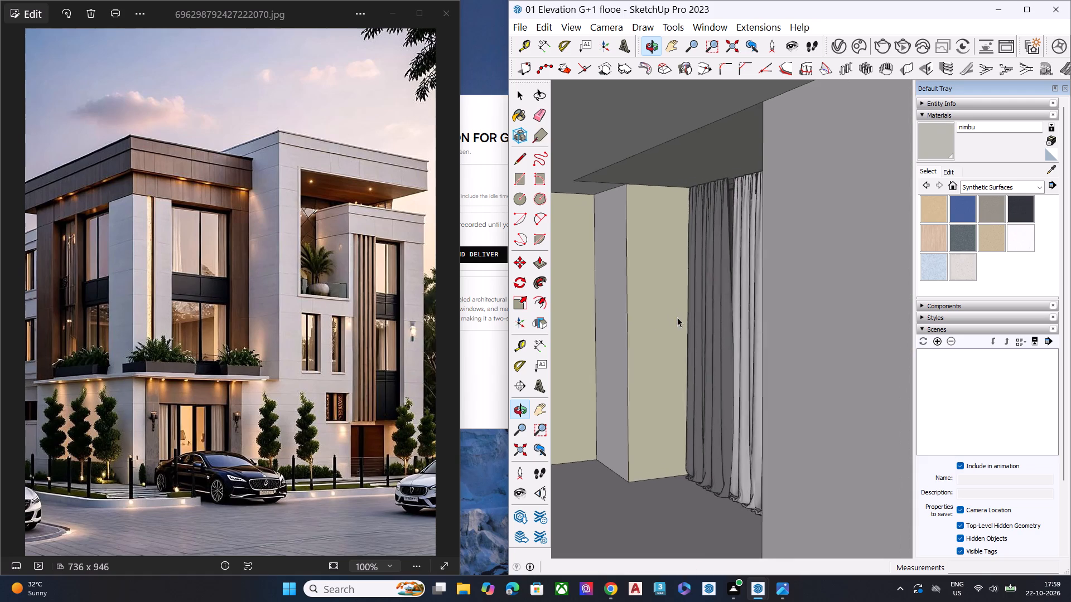
scroll(677, 317, "up", 2)
scroll(677, 317, "down", 1)
scroll(677, 317, "up", 1)
middle_click_drag(670, 323, 895, 304)
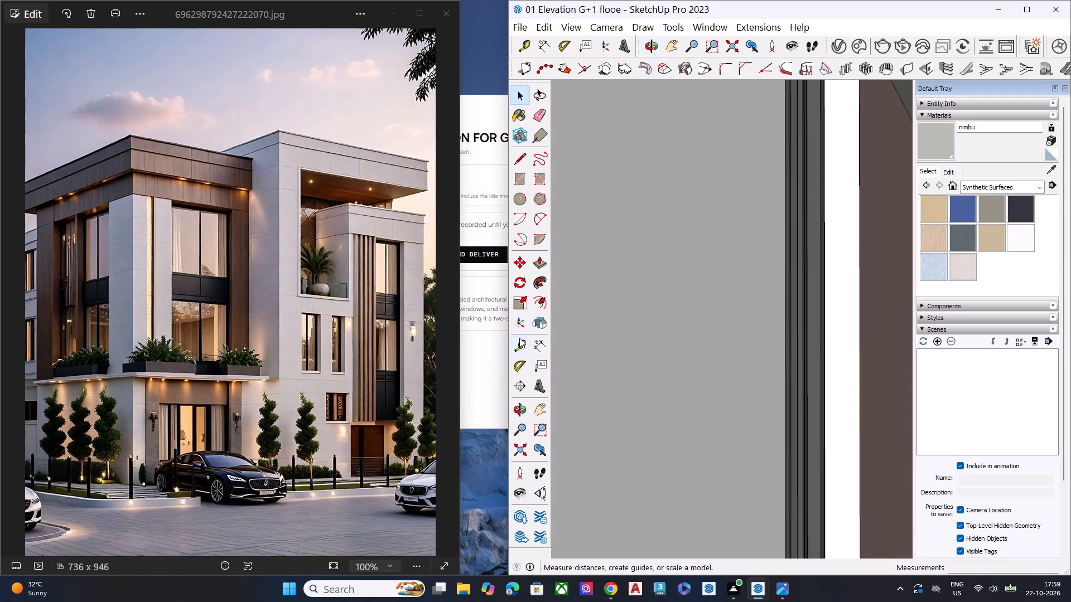
key("h")
left_click_drag(666, 366, 1030, 365)
left_click_drag(761, 372, 916, 370)
key("space")
left_click(694, 353)
key("m")
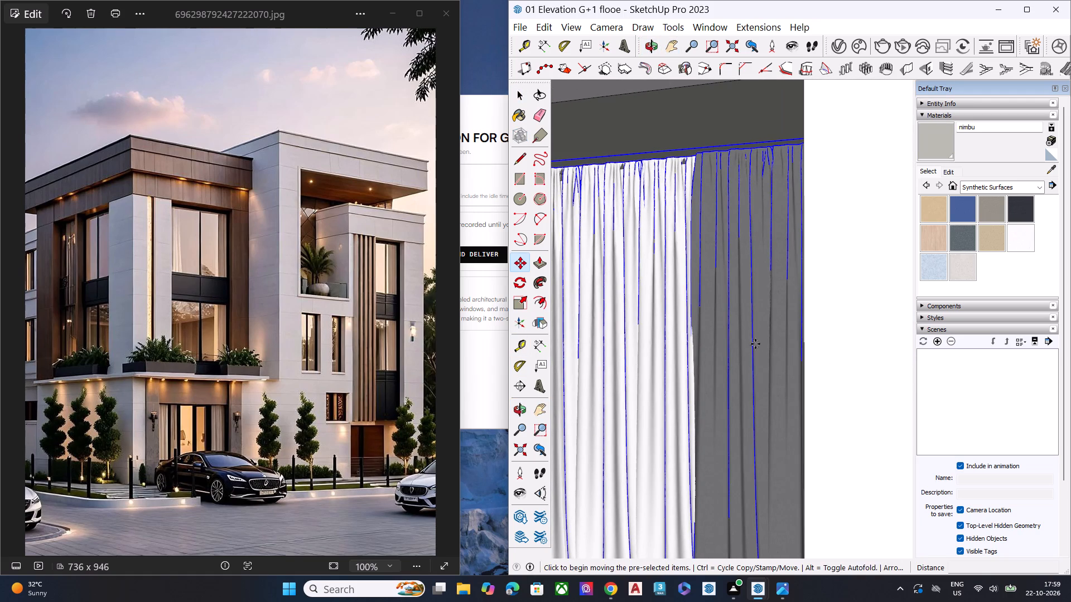
left_click(855, 130)
scroll(580, 199, "down", 6)
scroll(442, 317, "down", 7)
scroll(872, 271, "down", 1)
scroll(855, 273, "up", 1)
scroll(816, 278, "down", 1)
scroll(807, 279, "up", 1)
scroll(804, 280, "down", 3)
scroll(783, 283, "up", 1)
scroll(781, 283, "down", 12)
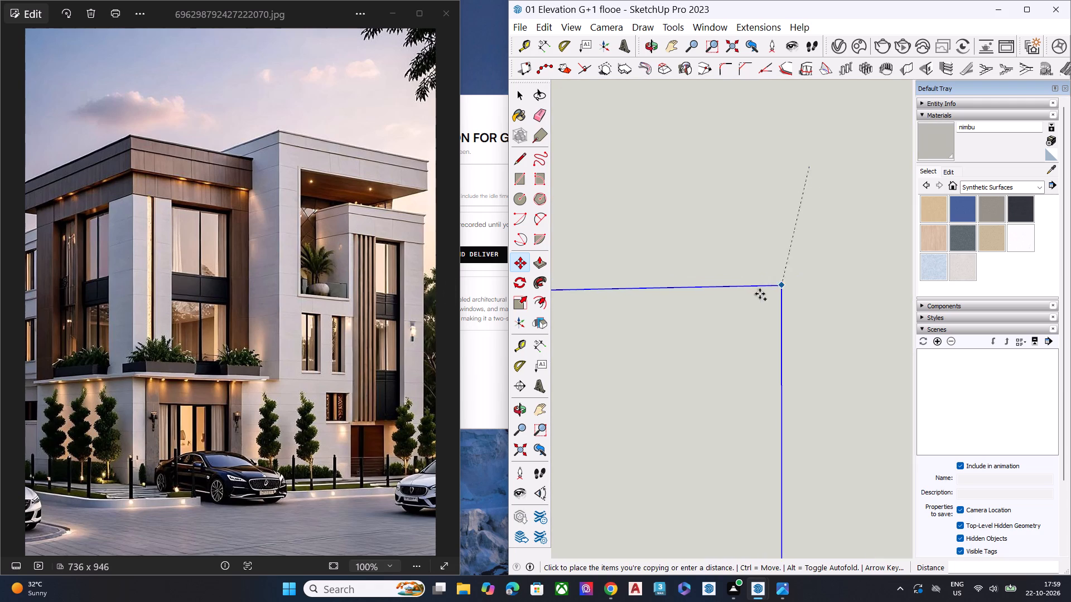
scroll(760, 294, "down", 3)
scroll(758, 296, "up", 1)
scroll(758, 297, "down", 1)
left_click_drag(804, 333, 595, 338)
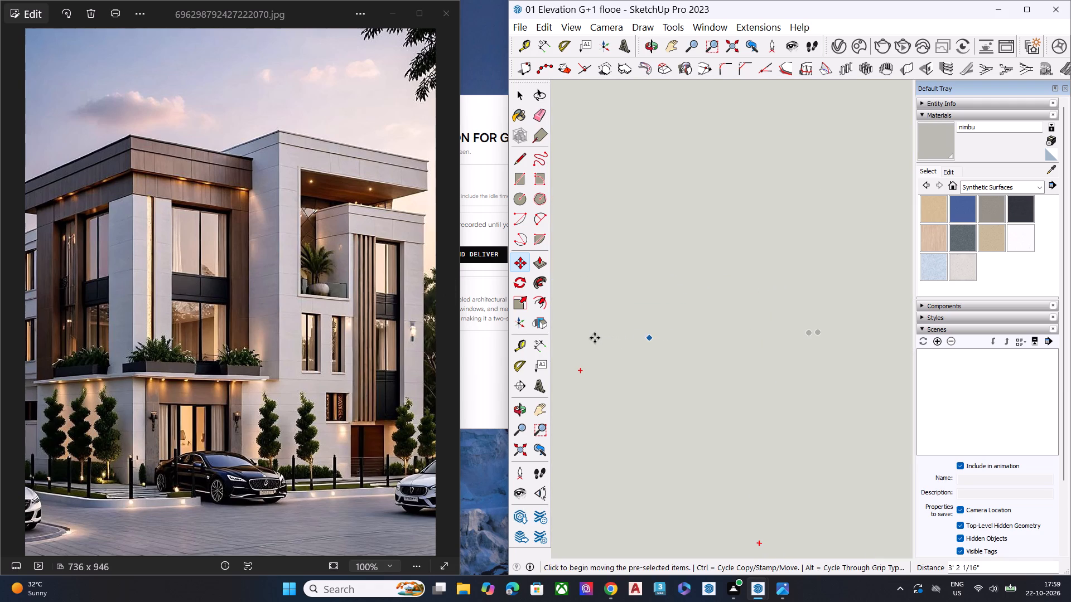
left_click_drag(595, 338, 785, 328)
Move the copied curtain about 26' 1/2" along the green axis, out through the window to open space outside the house.
scroll(779, 191, "down", 1)
scroll(784, 191, "up", 1)
scroll(790, 191, "down", 7)
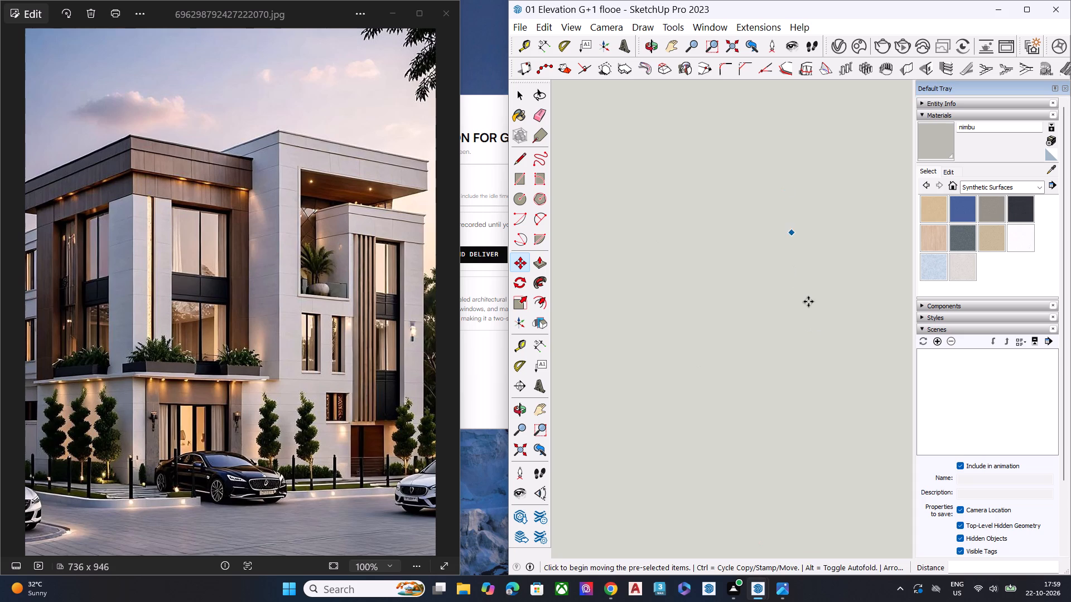
middle_click_drag(808, 302, 522, 293)
scroll(668, 292, "down", 1)
scroll(668, 292, "up", 1)
scroll(666, 293, "down", 3)
scroll(664, 293, "up", 1)
scroll(664, 294, "down", 5)
left_click(514, 449)
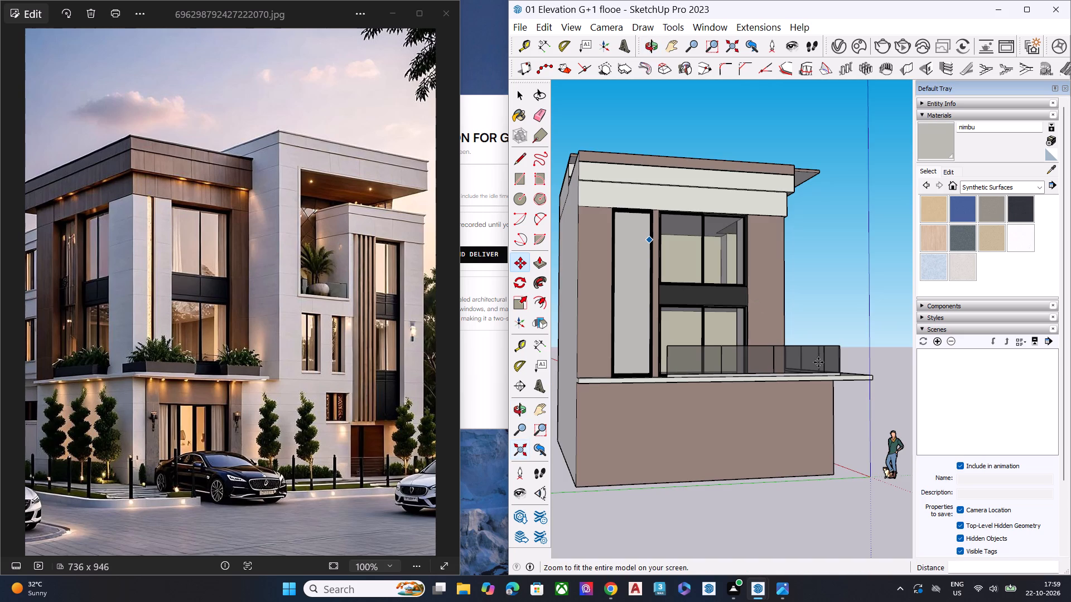
middle_click_drag(836, 373, 630, 462)
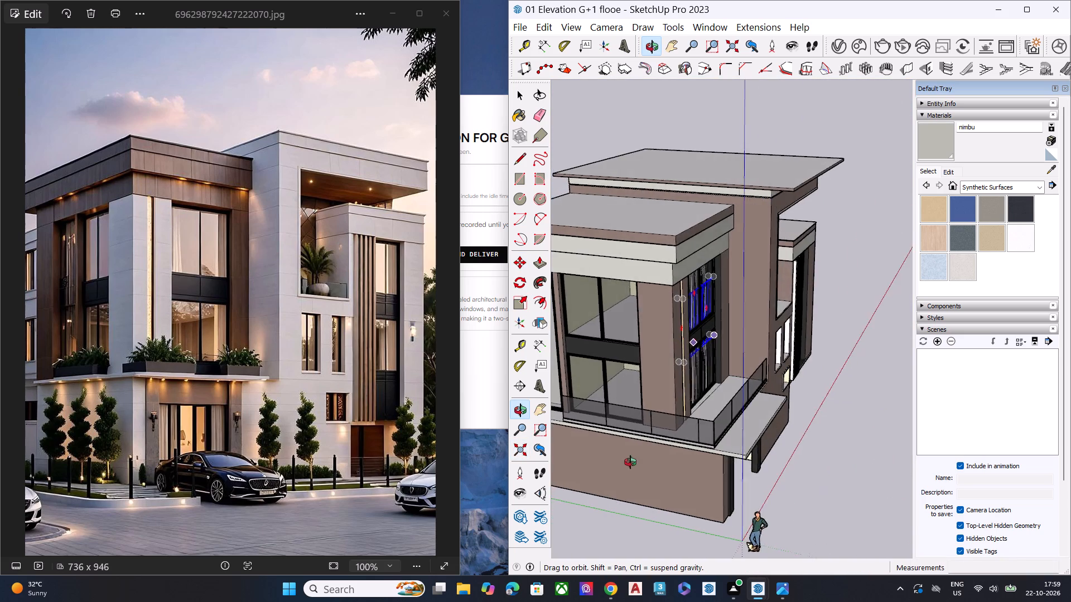
middle_click_drag(630, 462, 649, 415)
scroll(657, 365, "up", 9)
scroll(662, 263, "up", 6)
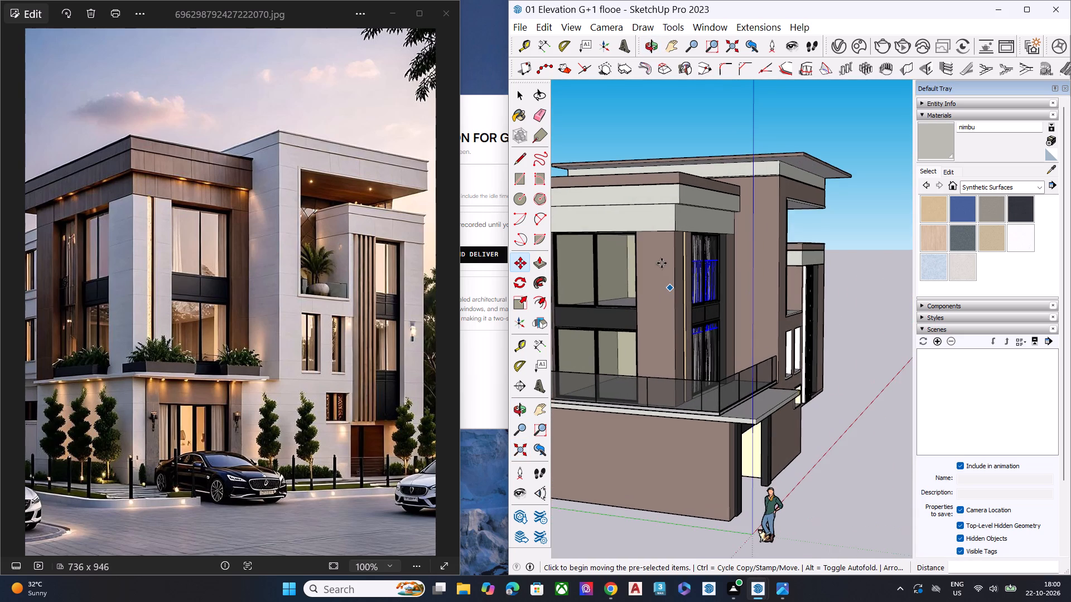
scroll(662, 263, "up", 15)
scroll(688, 264, "down", 1)
scroll(688, 264, "up", 4)
scroll(676, 263, "down", 1)
scroll(677, 262, "up", 7)
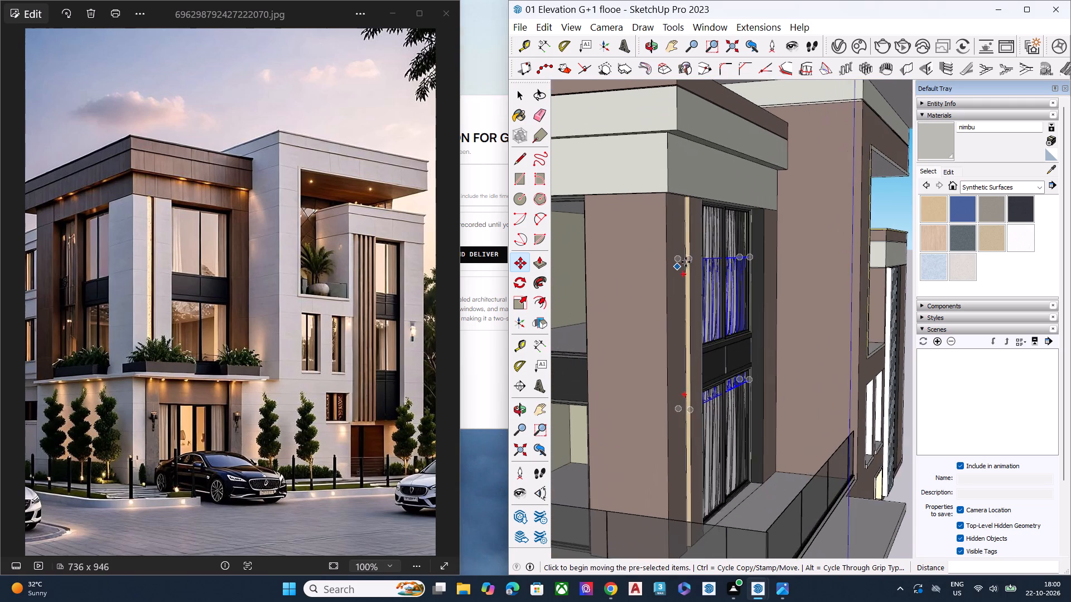
left_click(691, 260)
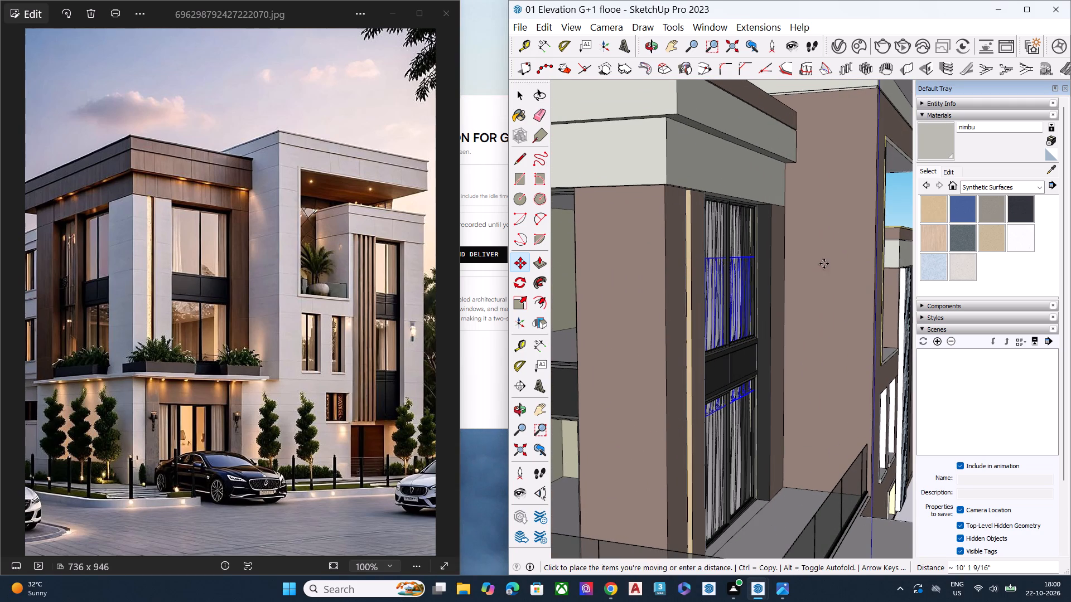
scroll(800, 284, "down", 9)
scroll(881, 277, "up", 1)
scroll(881, 277, "down", 2)
scroll(881, 277, "up", 1)
scroll(881, 277, "down", 5)
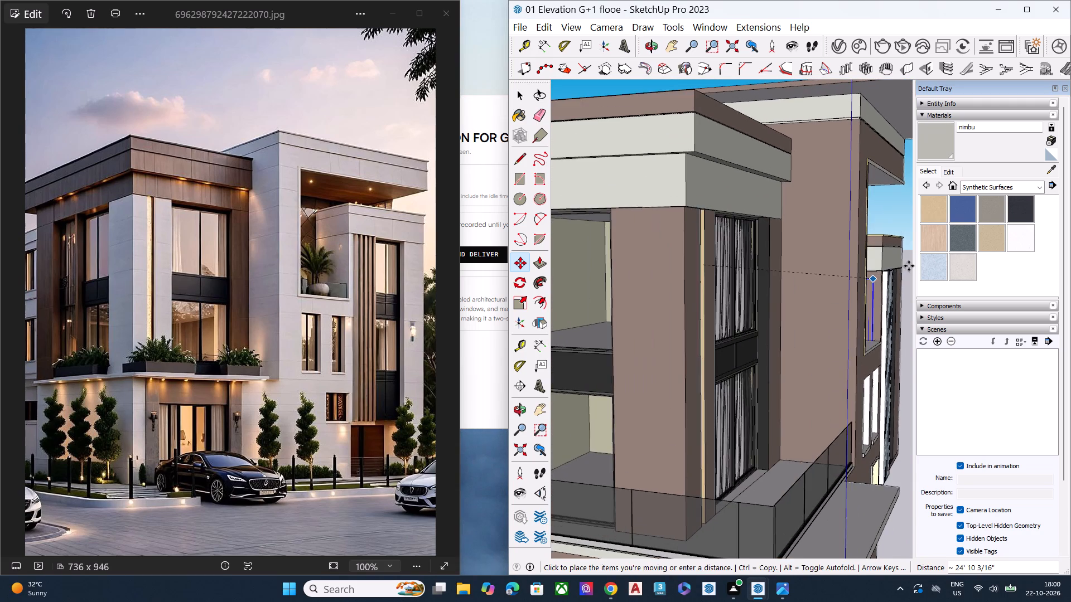
scroll(901, 266, "down", 1)
scroll(901, 266, "up", 1)
scroll(900, 266, "down", 9)
scroll(898, 266, "up", 1)
scroll(898, 266, "down", 4)
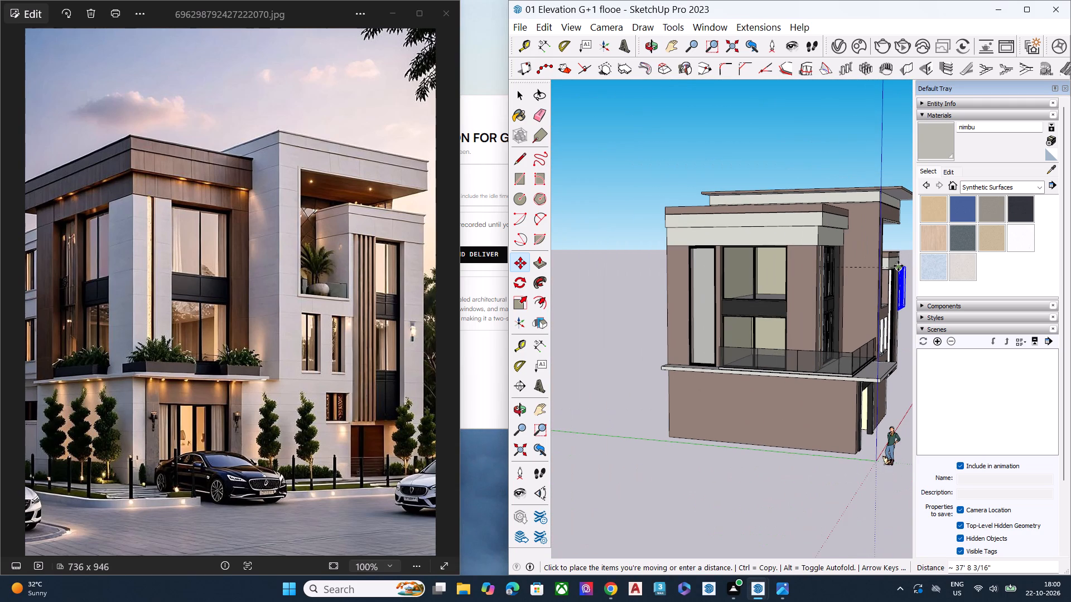
scroll(848, 271, "down", 5)
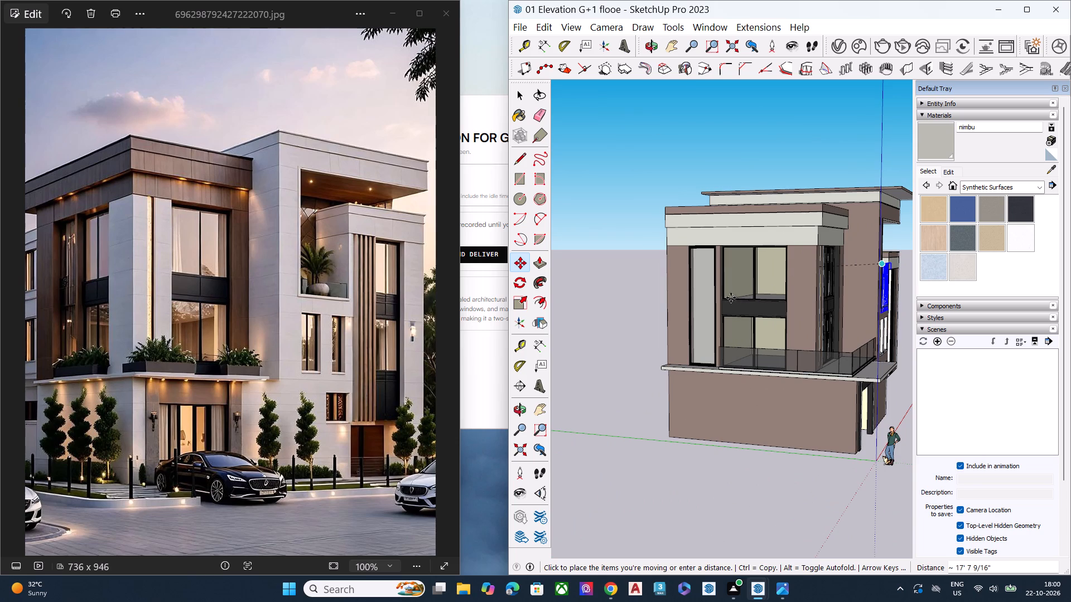
middle_click_drag(729, 249, 816, 315)
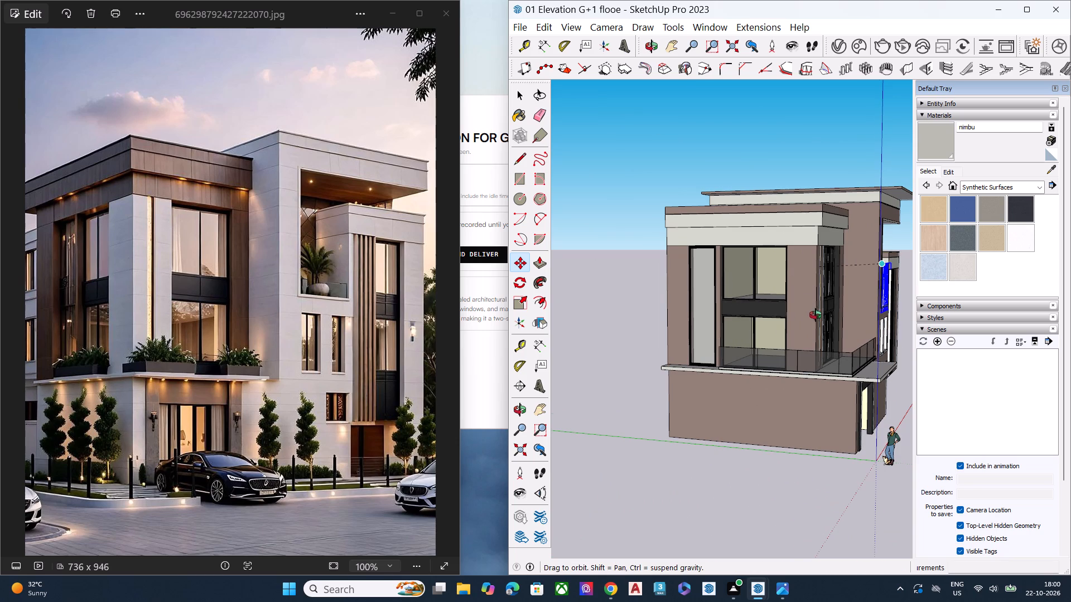
middle_click_drag(816, 315, 955, 407)
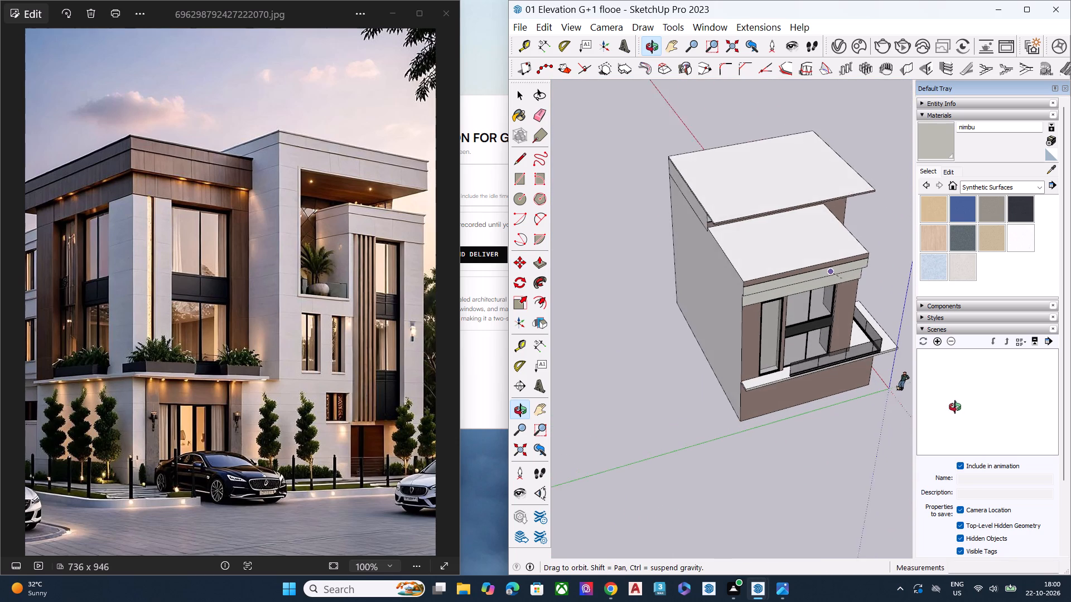
middle_click_drag(955, 407, 956, 403)
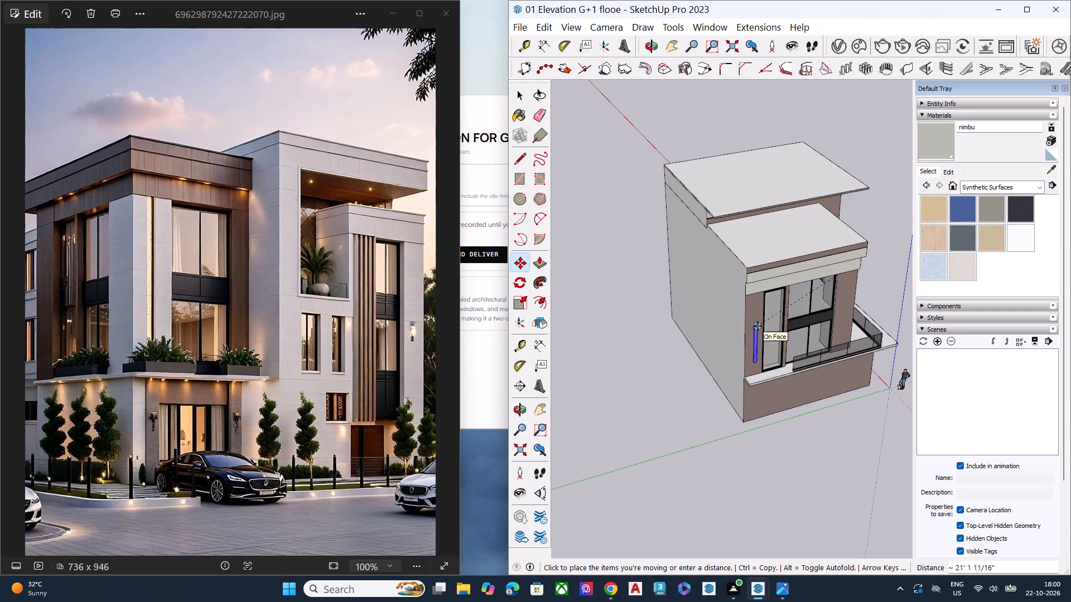
scroll(758, 326, "down", 7)
scroll(877, 263, "down", 6)
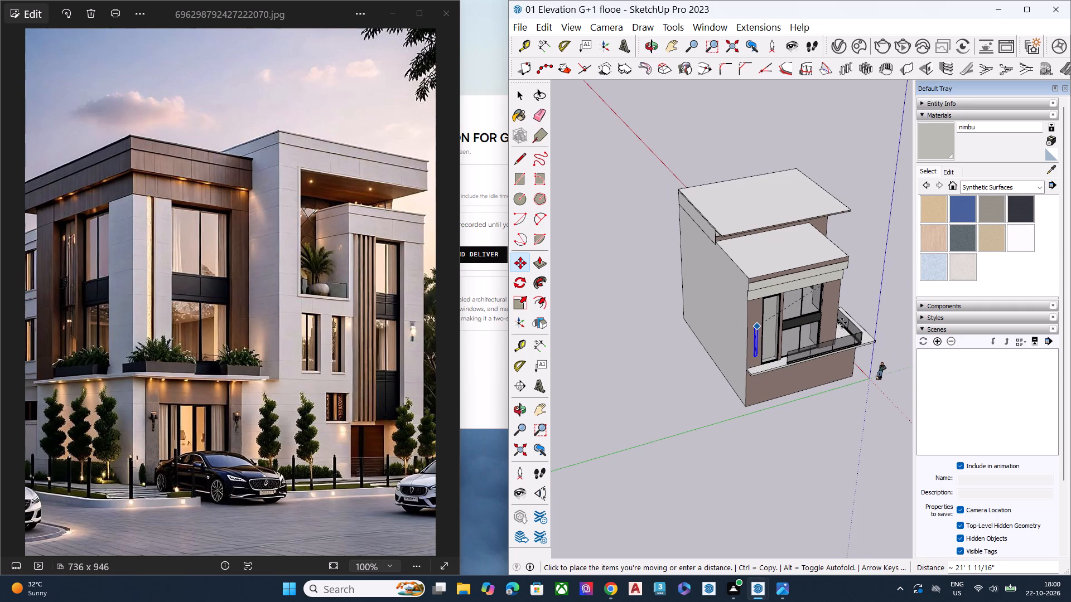
middle_click_drag(826, 312, 848, 259)
scroll(672, 318, "down", 2)
scroll(671, 318, "up", 1)
scroll(671, 318, "down", 7)
middle_click_drag(802, 282, 847, 253)
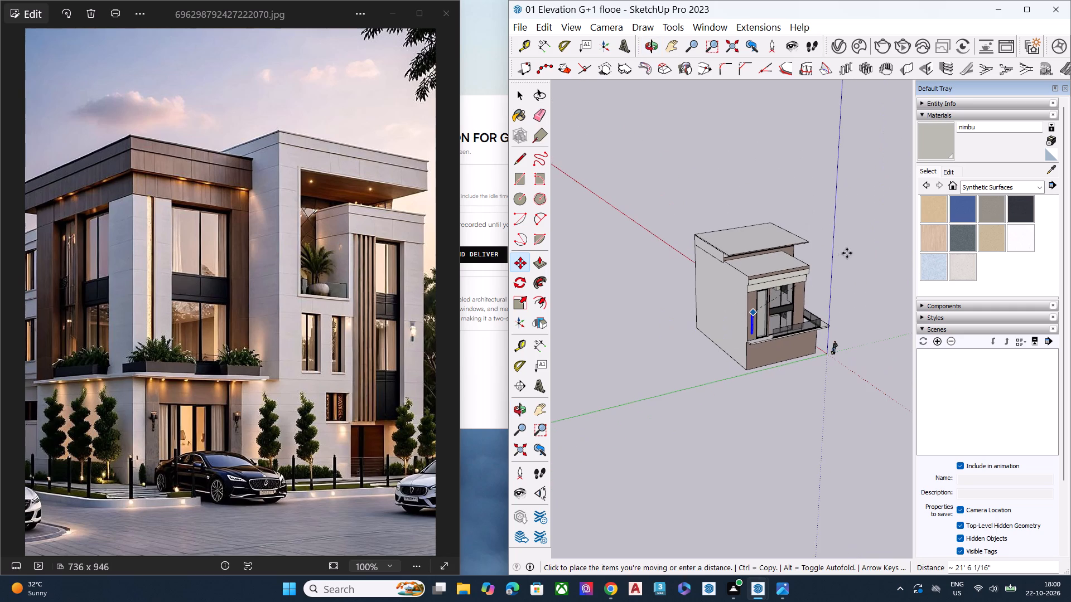
middle_click_drag(847, 253, 866, 241)
scroll(851, 269, "up", 7)
middle_click_drag(785, 292, 589, 250)
middle_click_drag(834, 294, 740, 300)
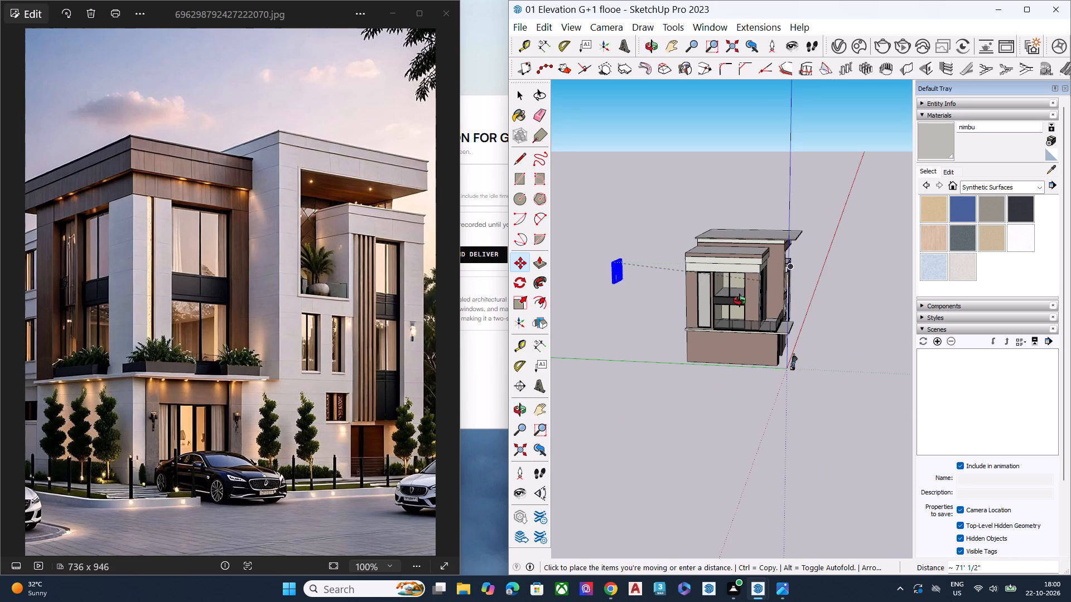
middle_click_drag(740, 300, 739, 300)
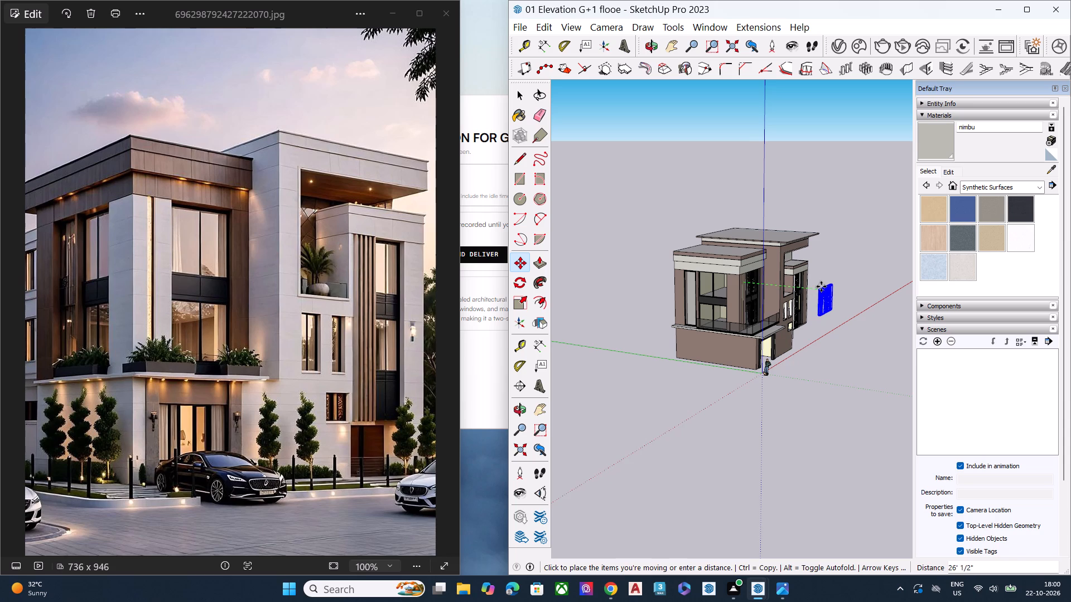
left_click(821, 287)
key("space")
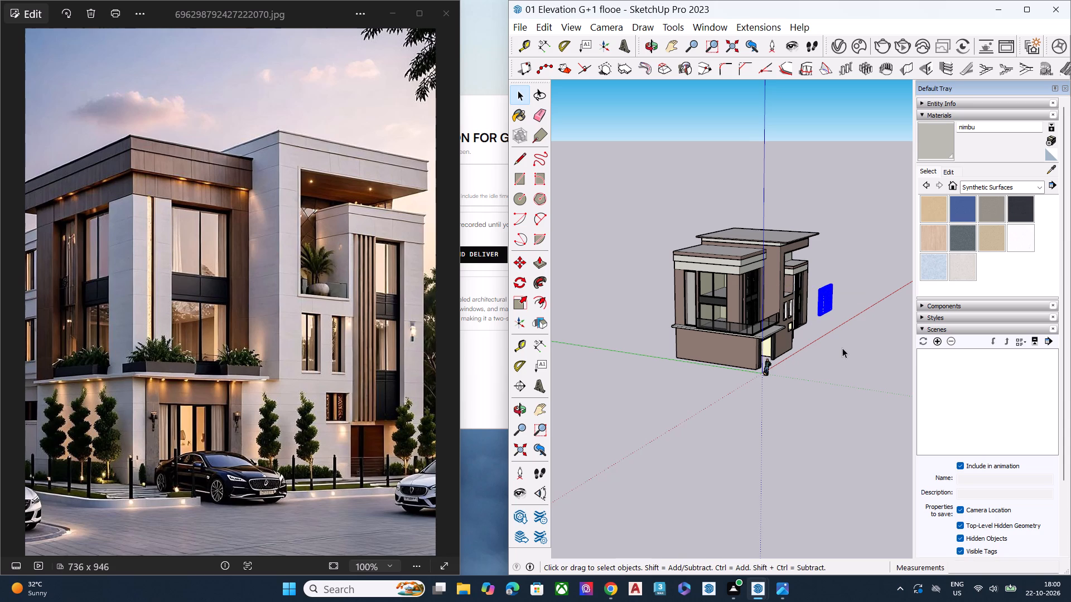
Rotate the copied curtain 90° in the horizontal plane about its lower end corner, and deselect it.
scroll(842, 312, "up", 10)
scroll(782, 307, "up", 8)
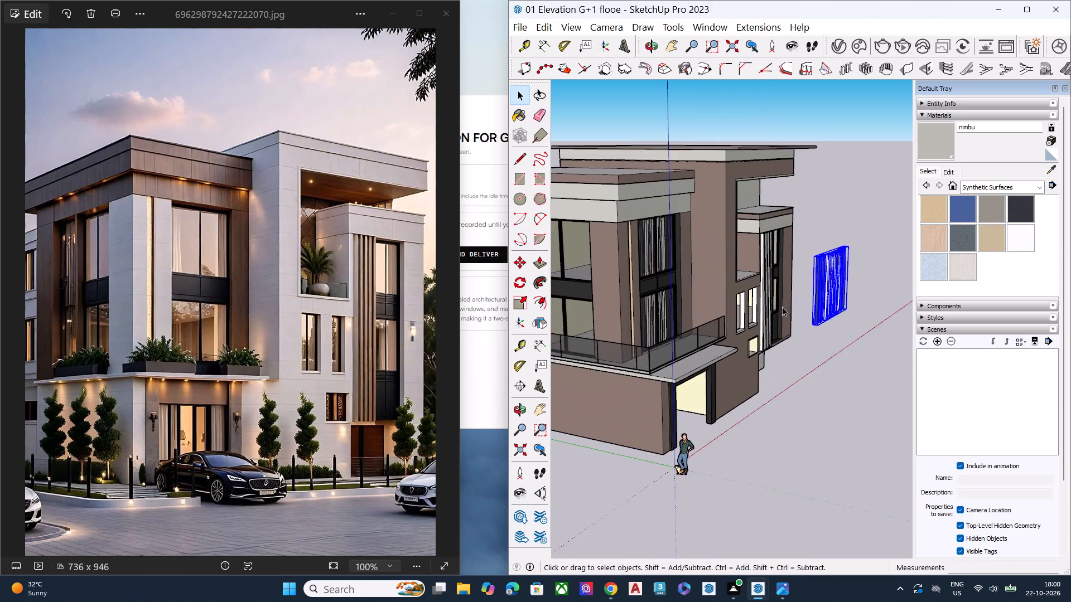
scroll(782, 307, "up", 9)
scroll(758, 308, "down", 9)
middle_click_drag(820, 276, 728, 351)
scroll(728, 351, "up", 1)
scroll(783, 317, "down", 6)
middle_click_drag(800, 315, 799, 319)
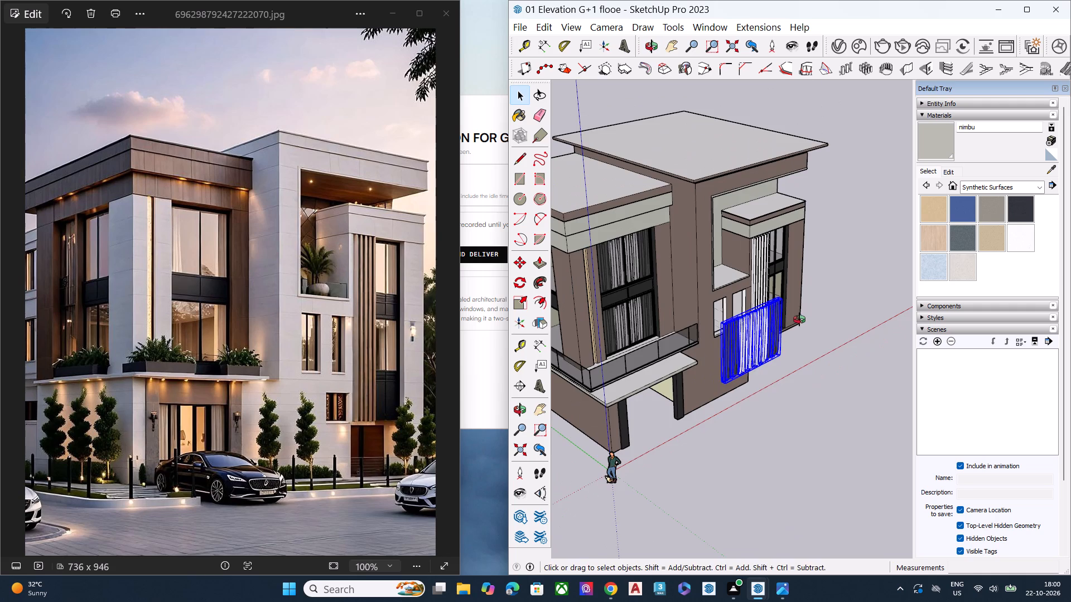
middle_click_drag(799, 319, 780, 430)
scroll(742, 480, "up", 4)
middle_click_drag(742, 394, 643, 479)
scroll(644, 467, "up", 2)
scroll(712, 318, "down", 7)
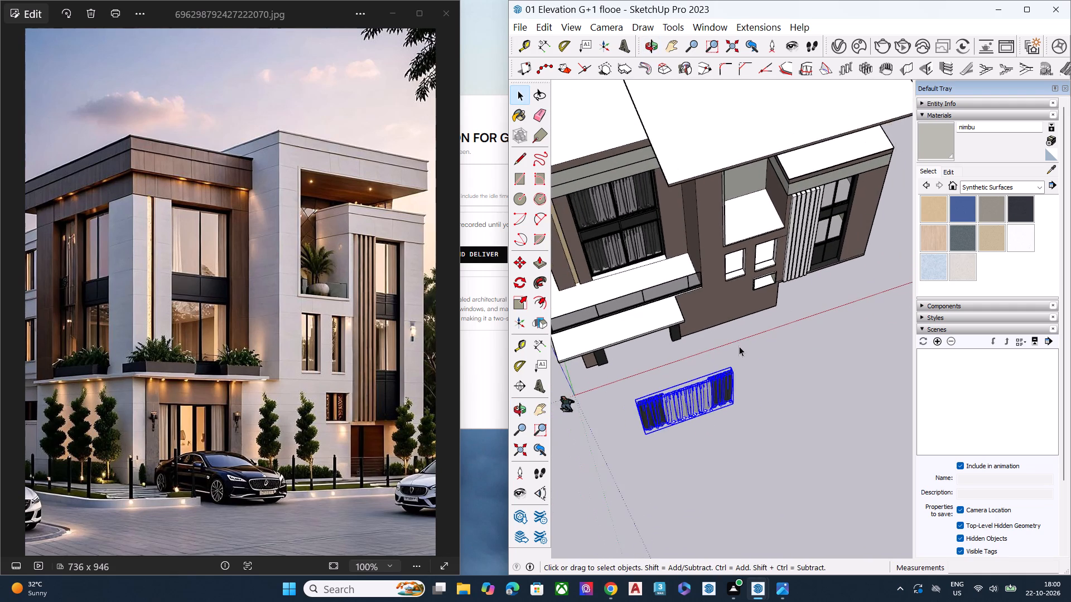
scroll(739, 346, "down", 4)
scroll(744, 346, "up", 1)
scroll(744, 346, "down", 8)
middle_click_drag(758, 394, 663, 411)
scroll(656, 402, "up", 7)
key("q")
scroll(723, 385, "up", 3)
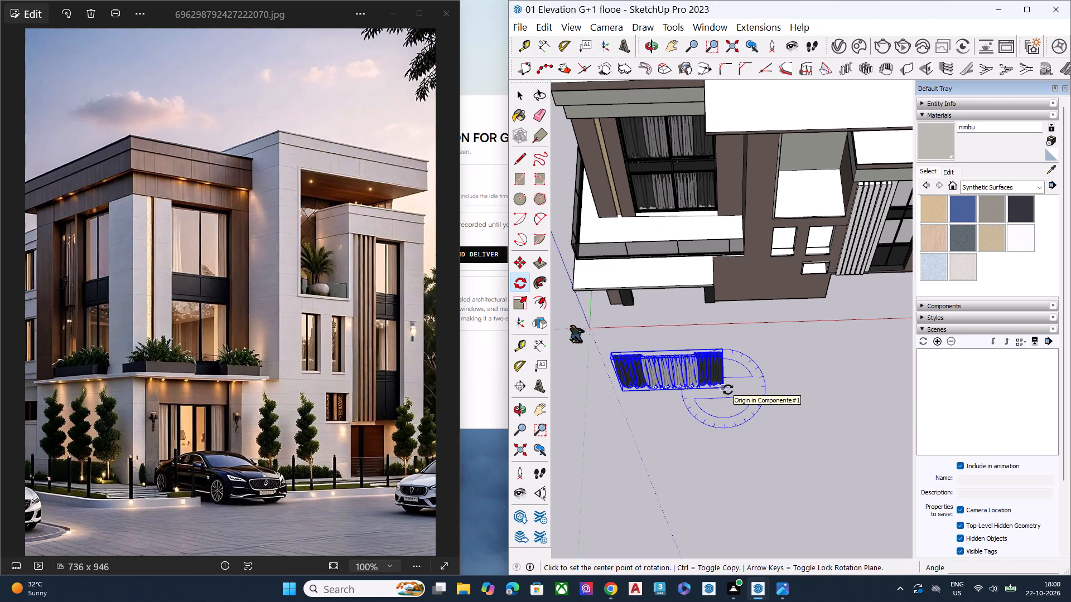
left_click(728, 390)
left_click(770, 386)
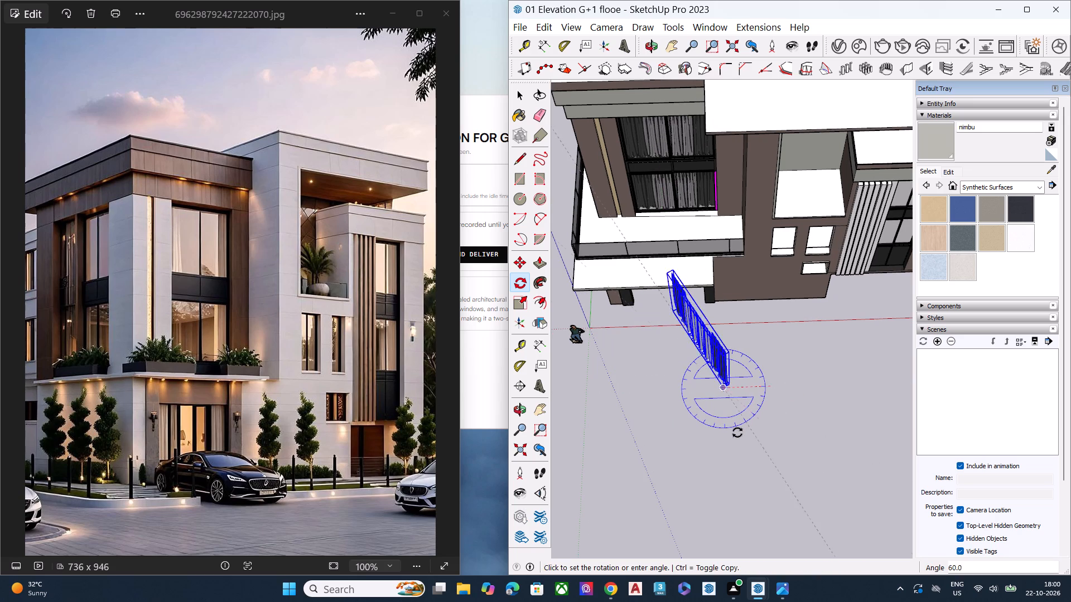
left_click(722, 435)
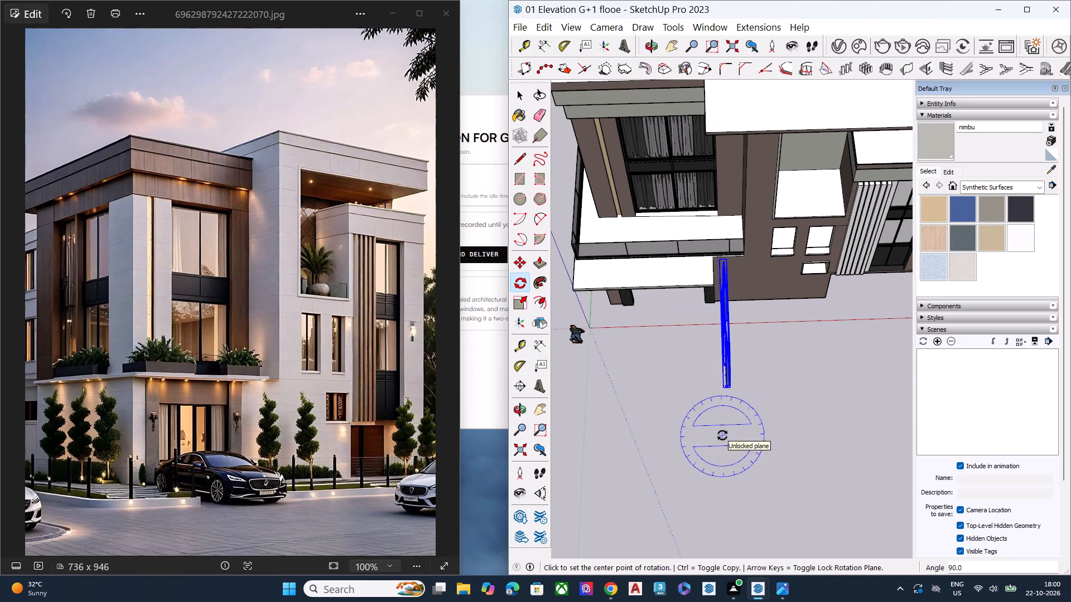
key("space")
left_click(788, 416)
Move the rotated curtain by its top corner about 33' 5" onto the top corner of the adjoining elevation's large upper window.
middle_click_drag(701, 279, 838, 213)
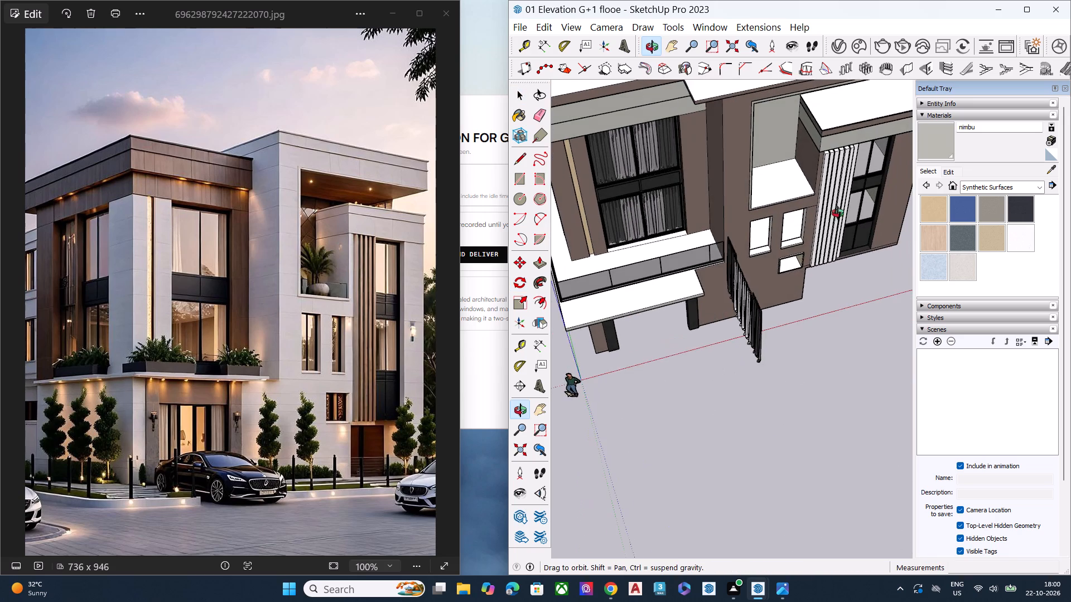
middle_click_drag(838, 213, 1009, 200)
scroll(861, 294, "up", 9)
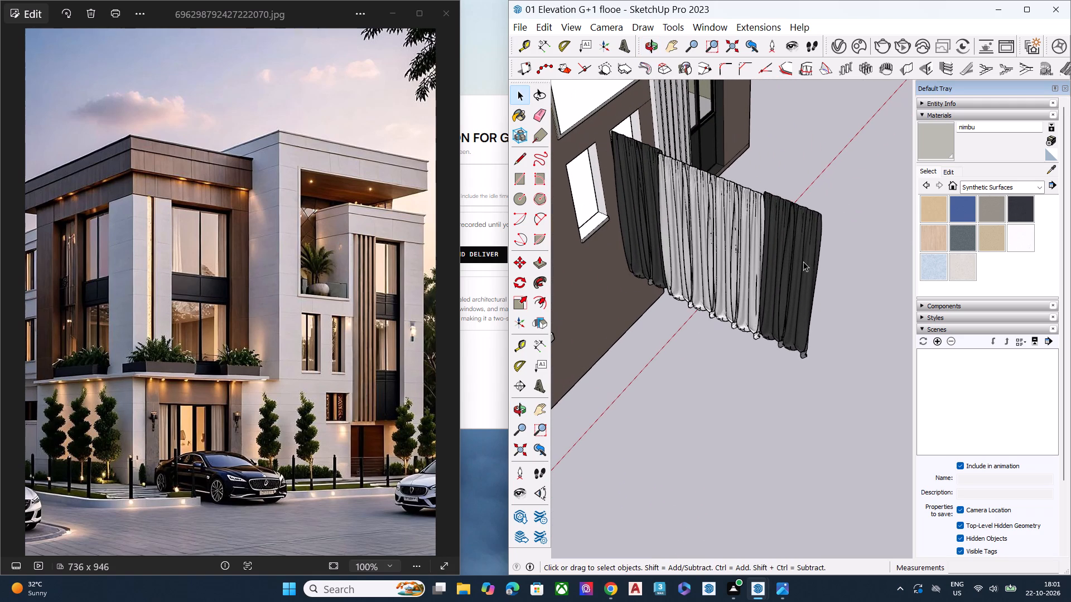
left_click(803, 261)
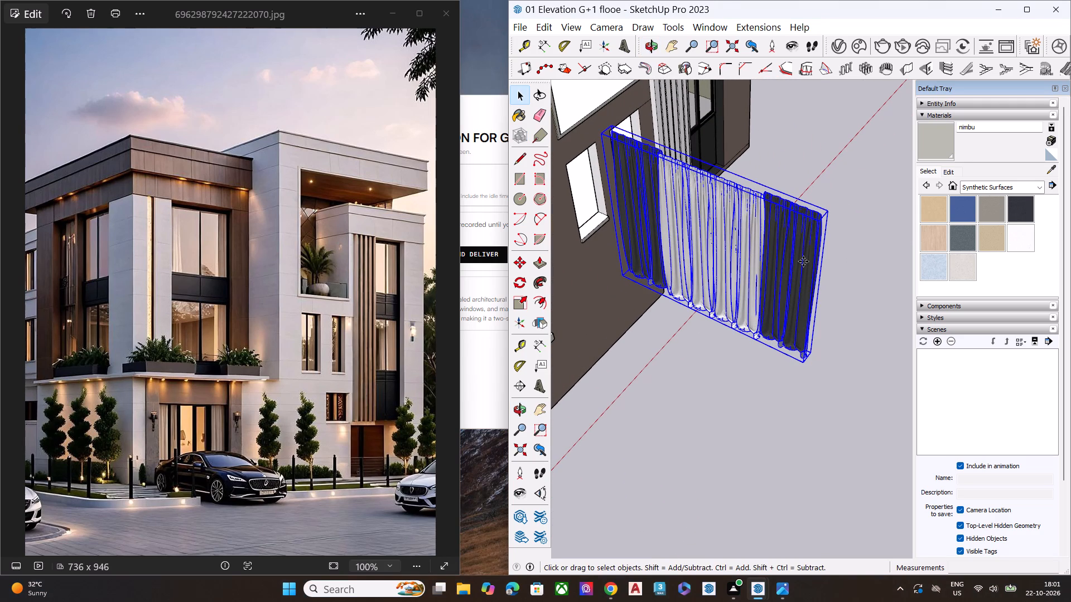
key("m")
left_click(829, 210)
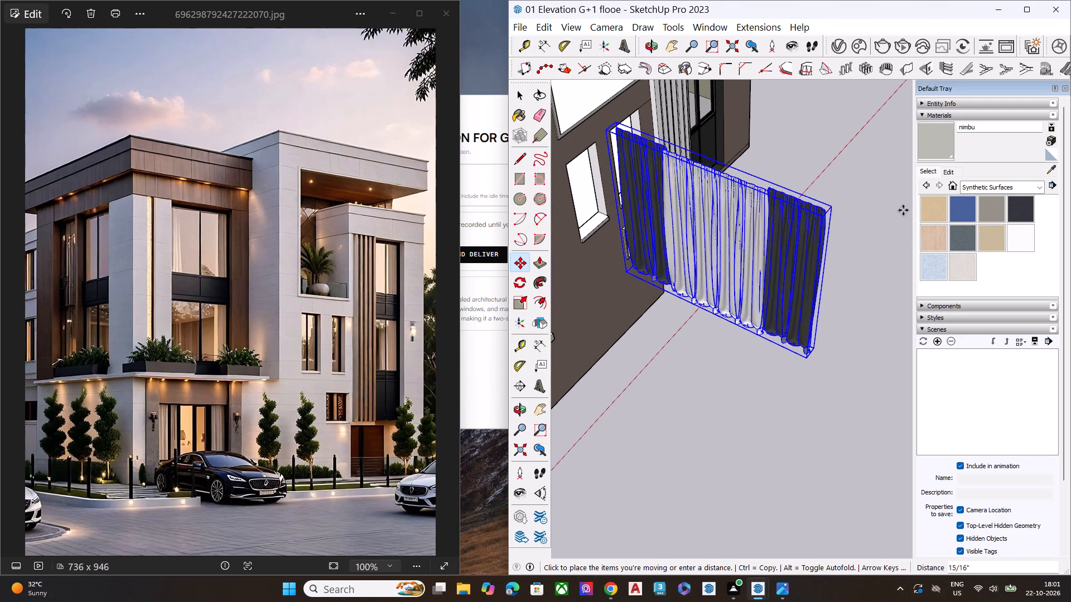
scroll(893, 242, "down", 5)
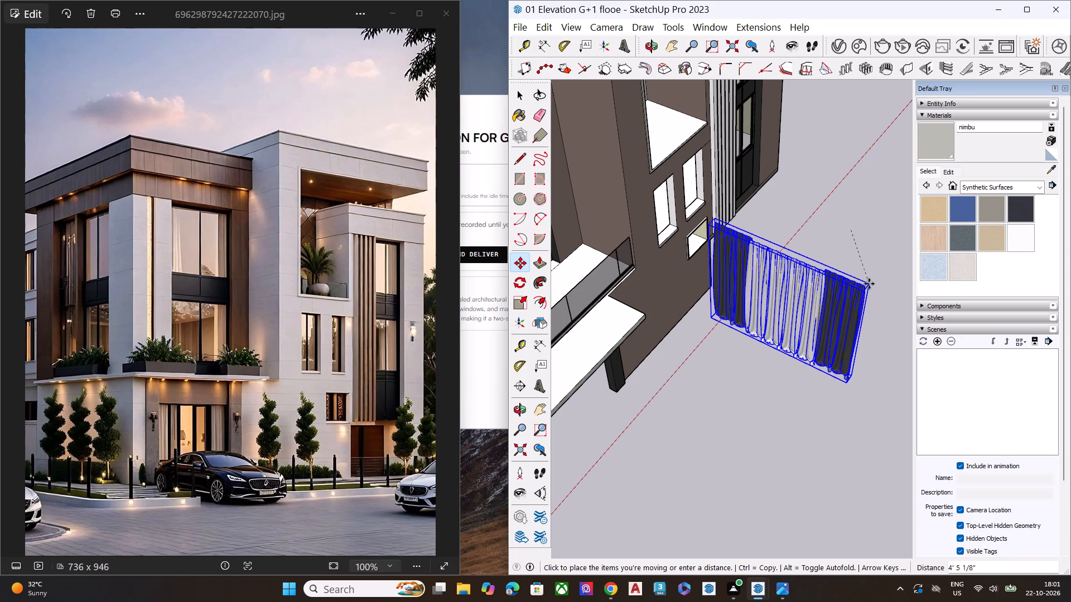
scroll(859, 297, "down", 9)
scroll(920, 287, "down", 9)
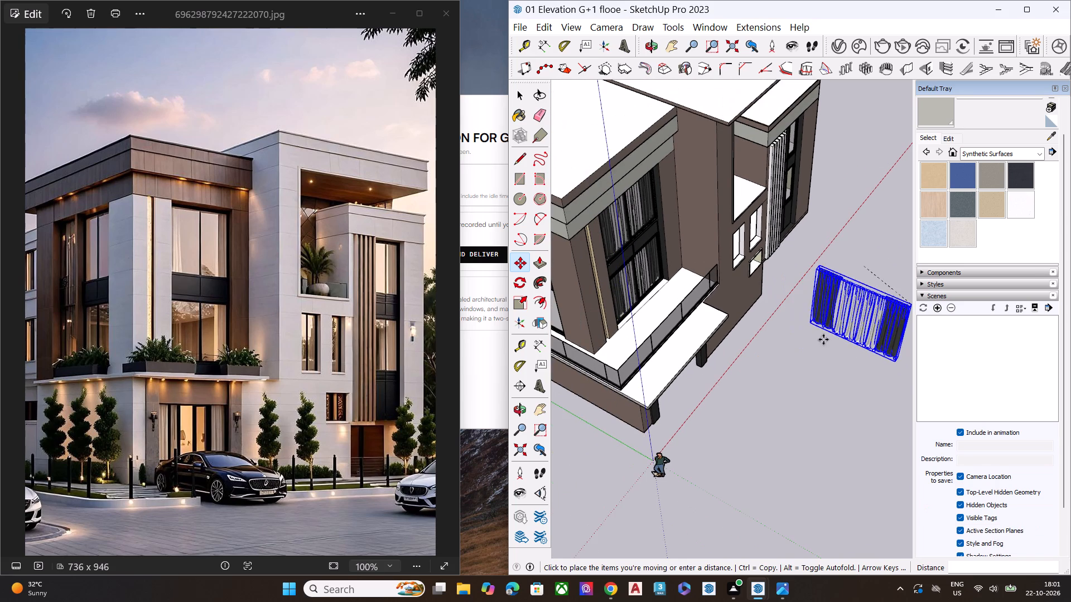
scroll(822, 336, "down", 7)
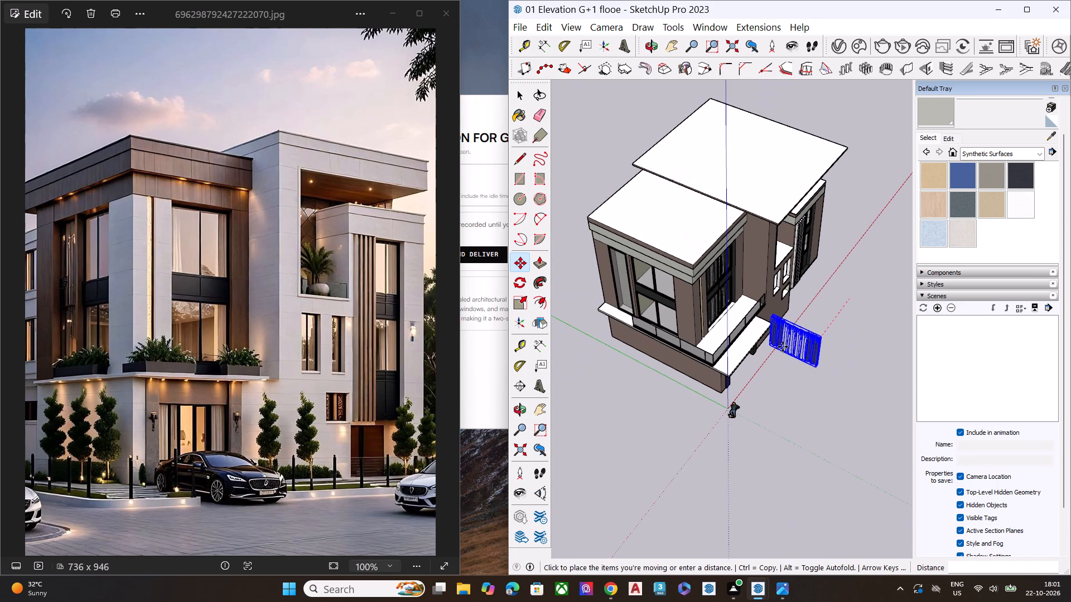
middle_click_drag(638, 284, 646, 216)
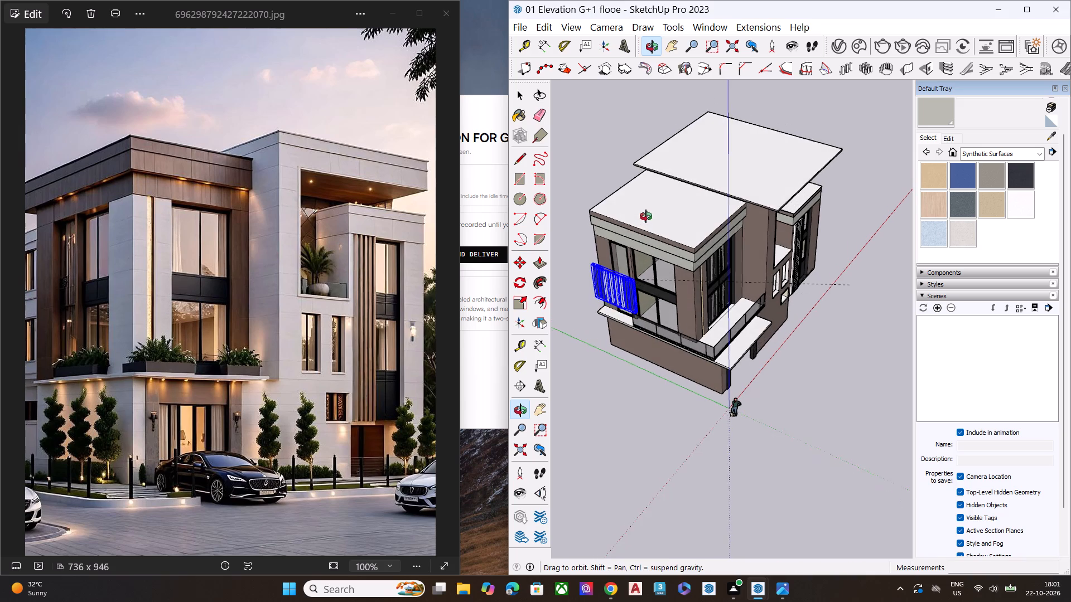
middle_click_drag(646, 216, 714, 10)
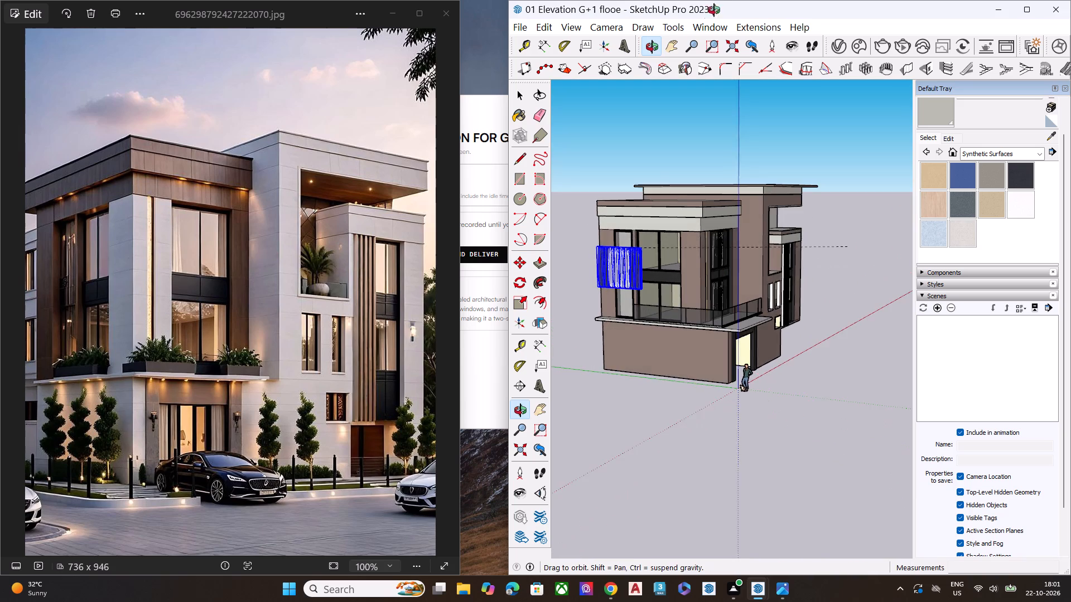
middle_click_drag(714, 10, 723, 0)
scroll(721, 0, "up", 1)
scroll(676, 190, "up", 6)
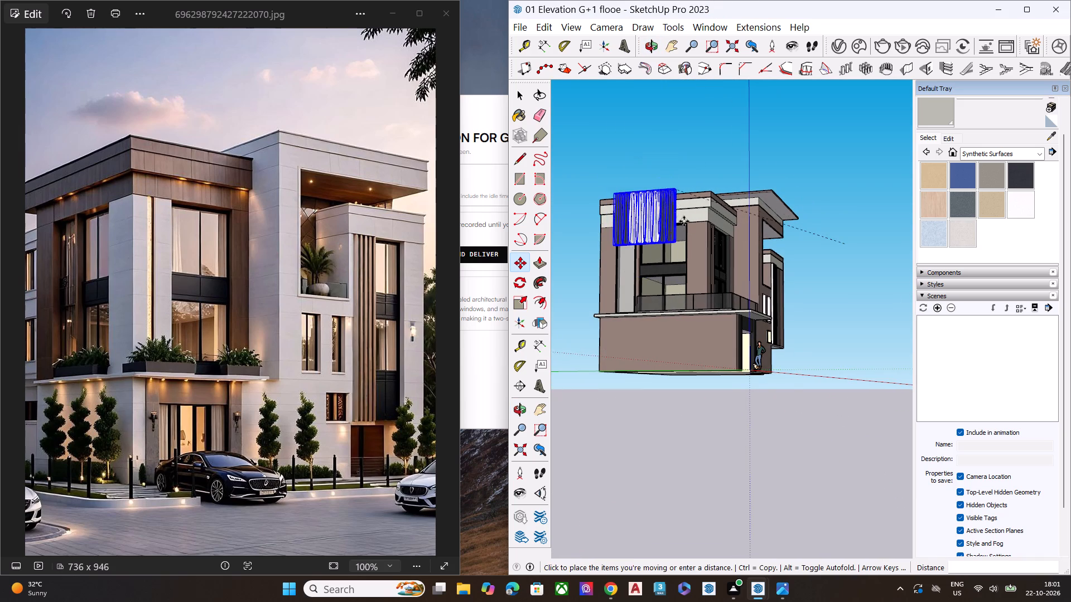
scroll(684, 221, "up", 16)
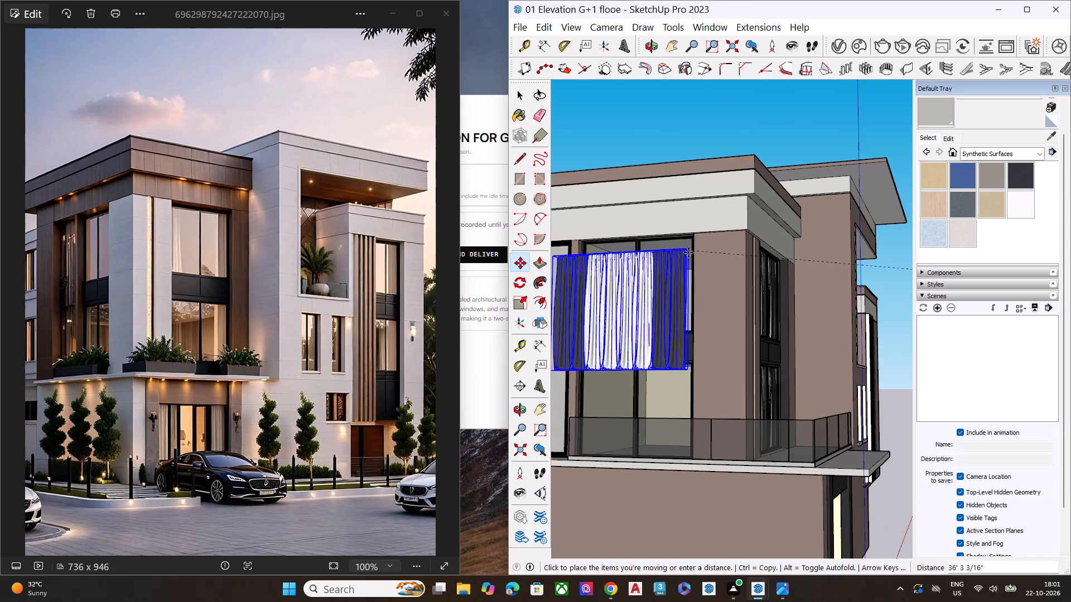
scroll(688, 253, "up", 15)
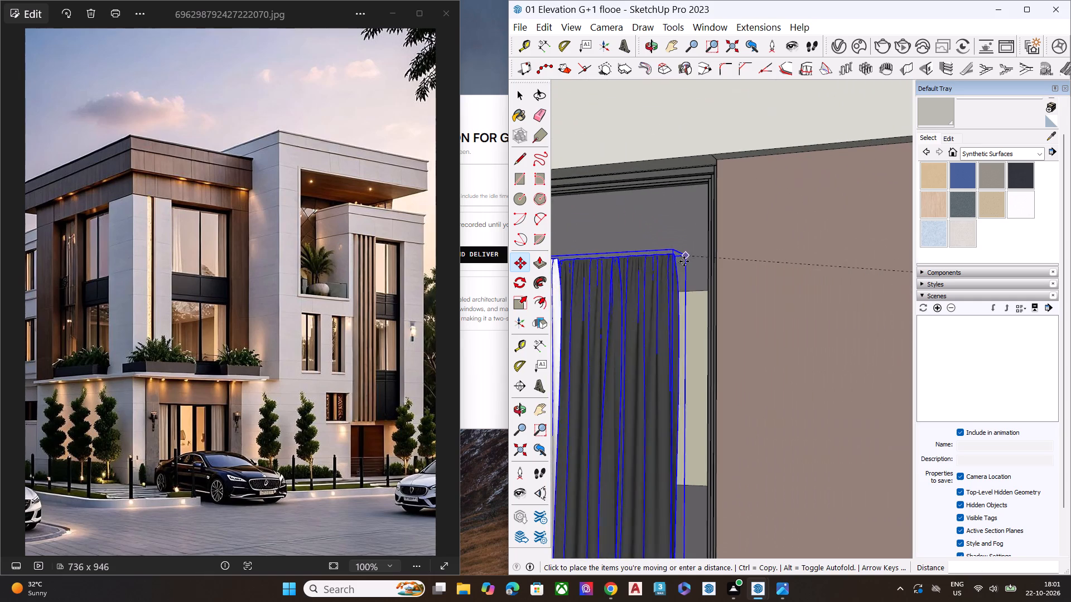
scroll(698, 245, "up", 11)
scroll(703, 239, "down", 8)
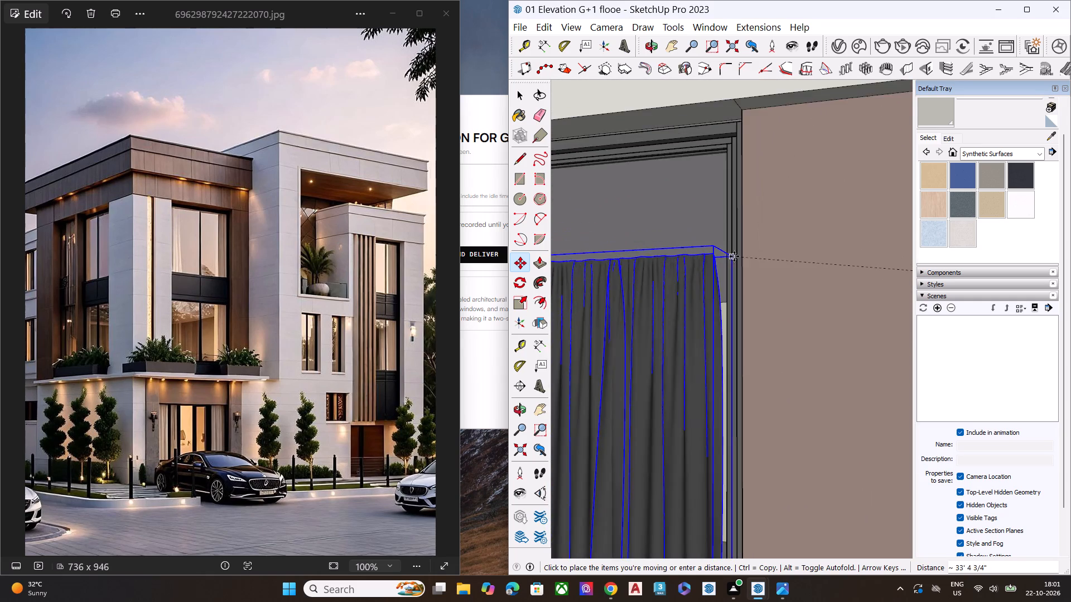
middle_click_drag(727, 249, 1070, 287)
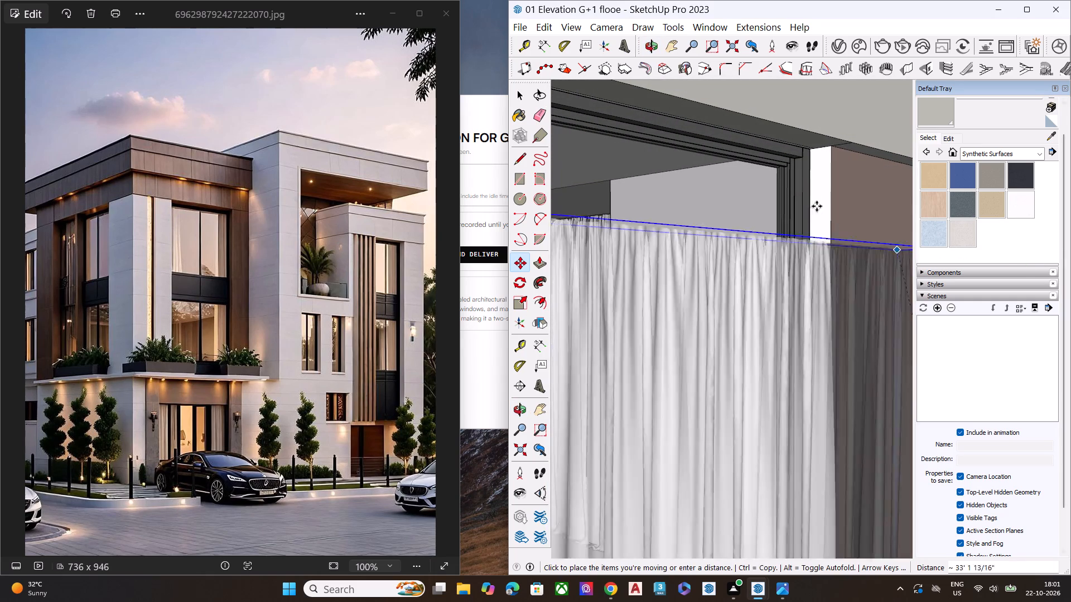
scroll(766, 174, "up", 9)
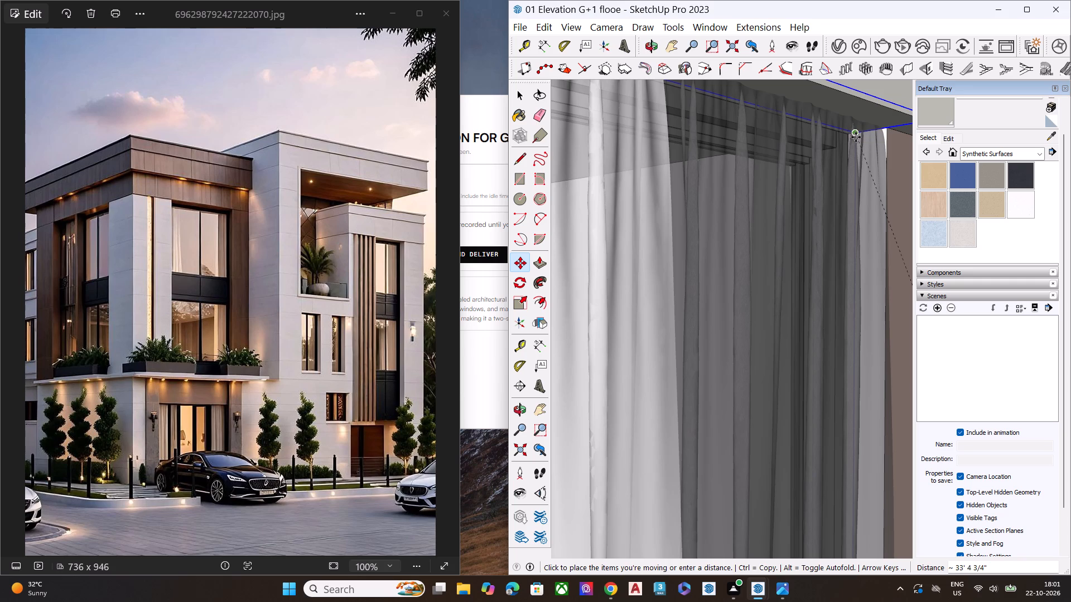
left_click(856, 137)
Move the curtain about 9 1/8" inward along the red axis, from the wall face to behind the upper window's frame.
scroll(760, 194, "down", 8)
scroll(820, 182, "down", 4)
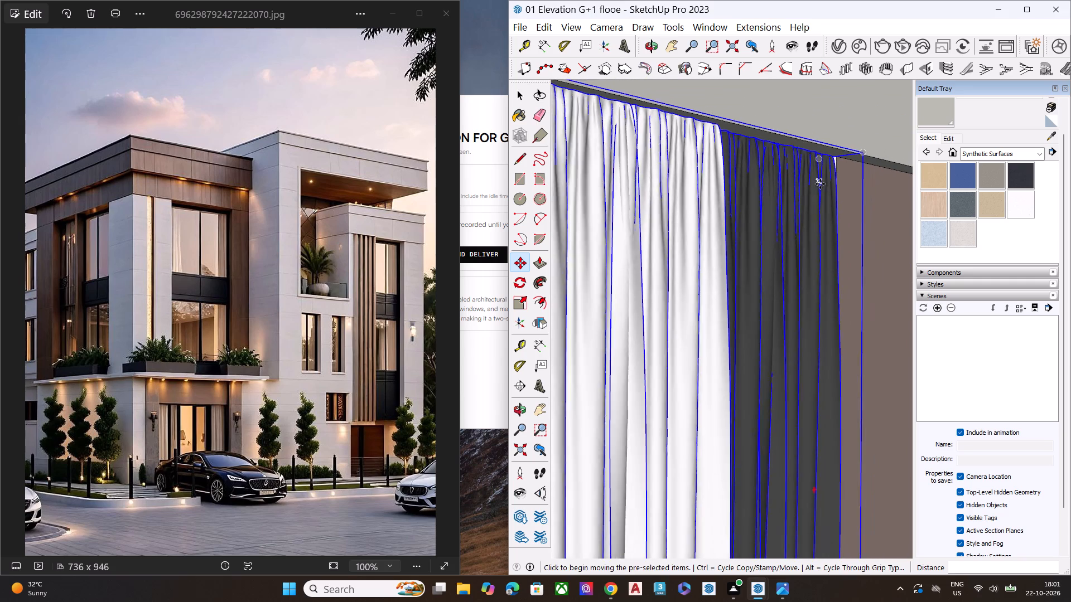
scroll(820, 184, "down", 7)
scroll(834, 231, "down", 10)
scroll(829, 232, "up", 1)
scroll(829, 232, "down", 6)
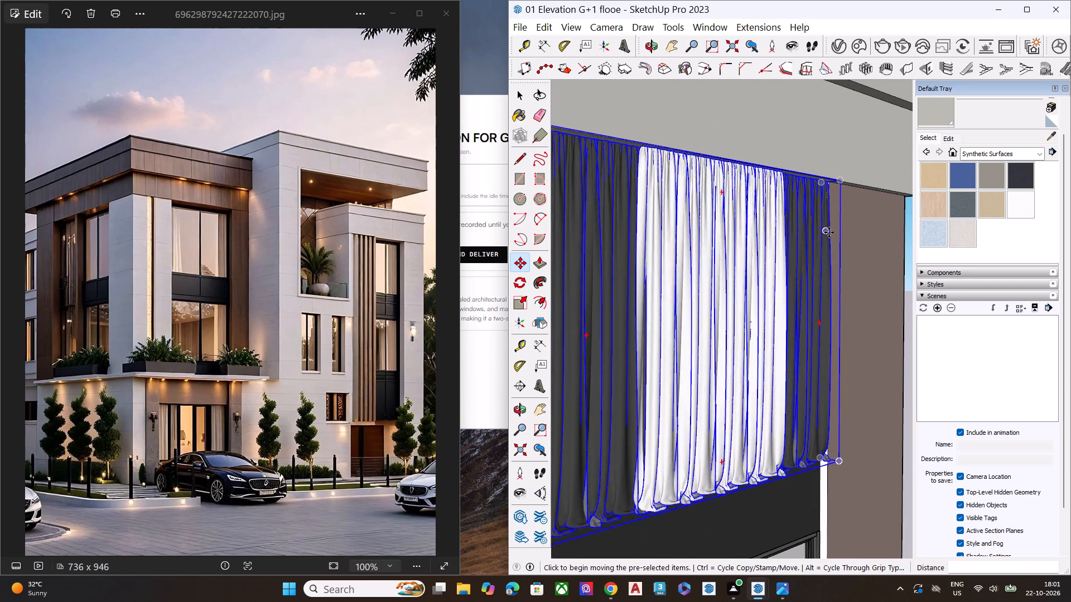
scroll(829, 232, "down", 3)
scroll(843, 147, "down", 1)
middle_click_drag(838, 168, 844, 202)
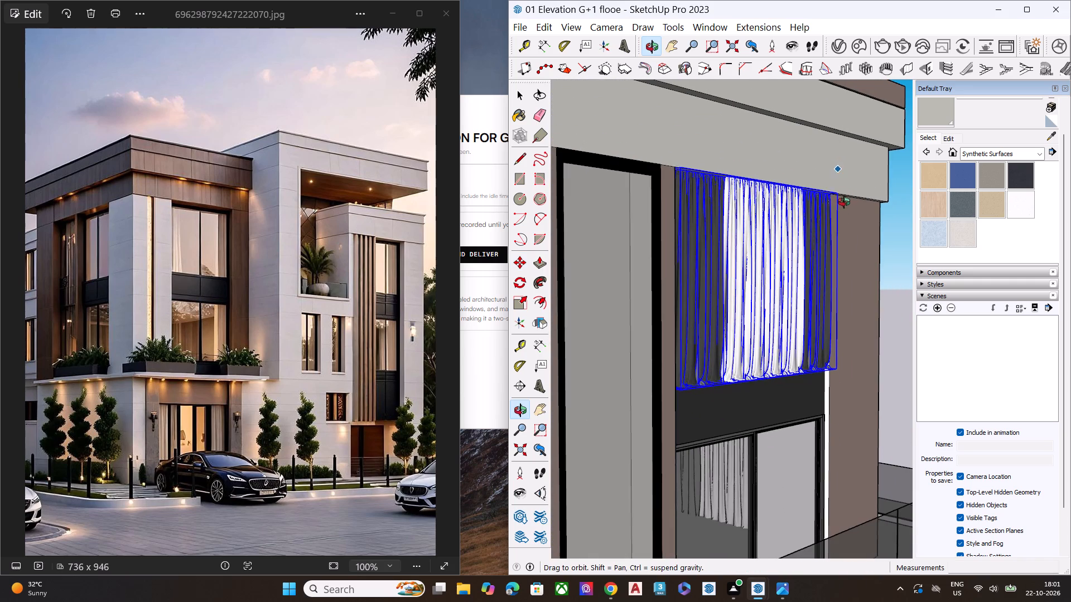
middle_click_drag(844, 202, 834, 251)
scroll(833, 323, "up", 6)
key("space")
scroll(833, 308, "up", 2)
scroll(832, 308, "down", 1)
scroll(832, 308, "up", 6)
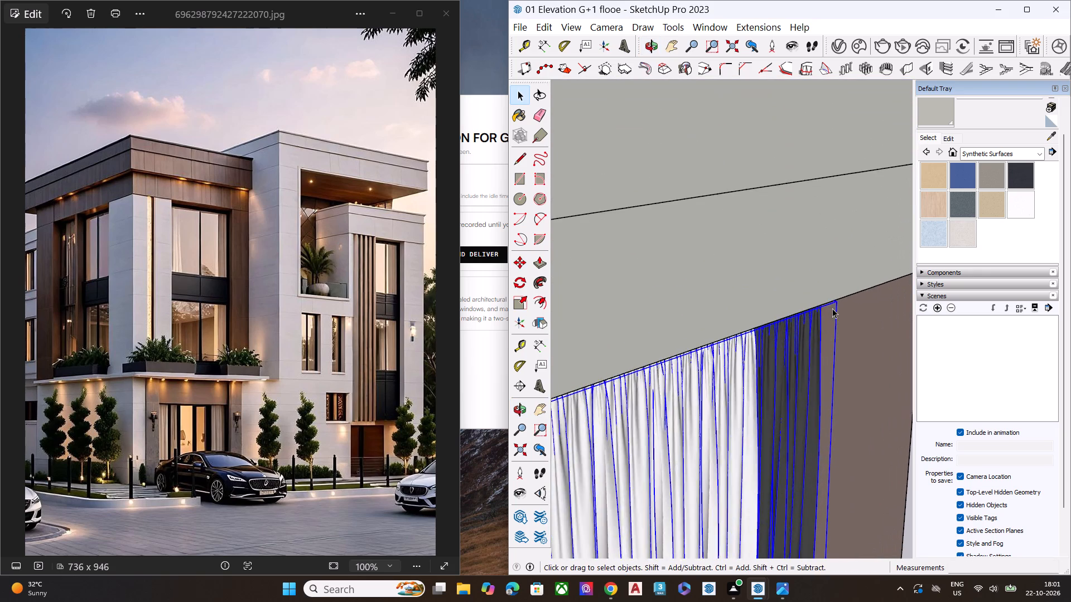
scroll(832, 308, "up", 9)
key("m")
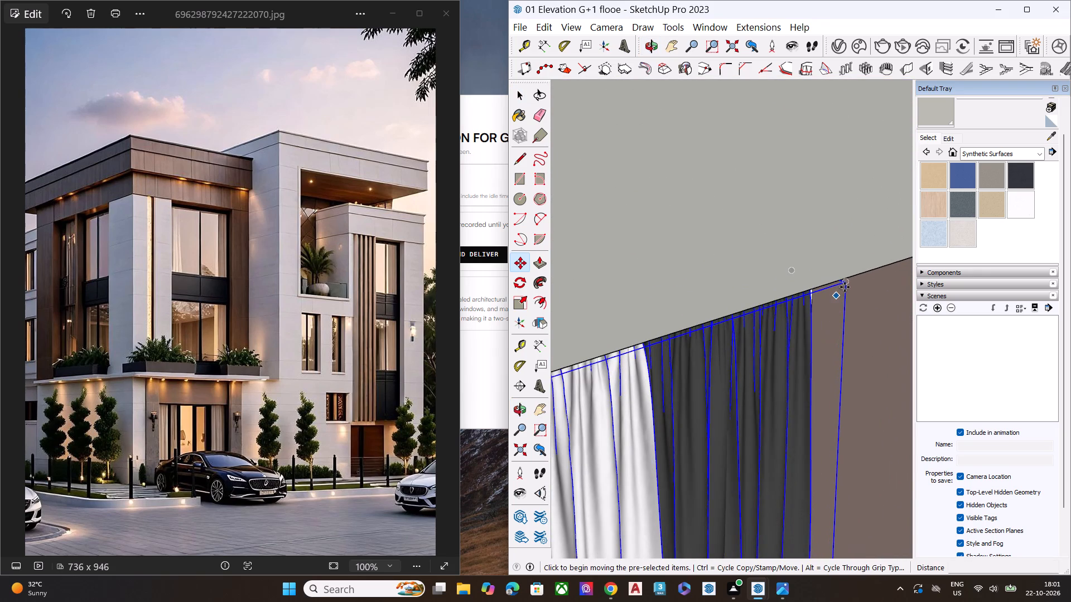
middle_click_drag(842, 275, 853, 176)
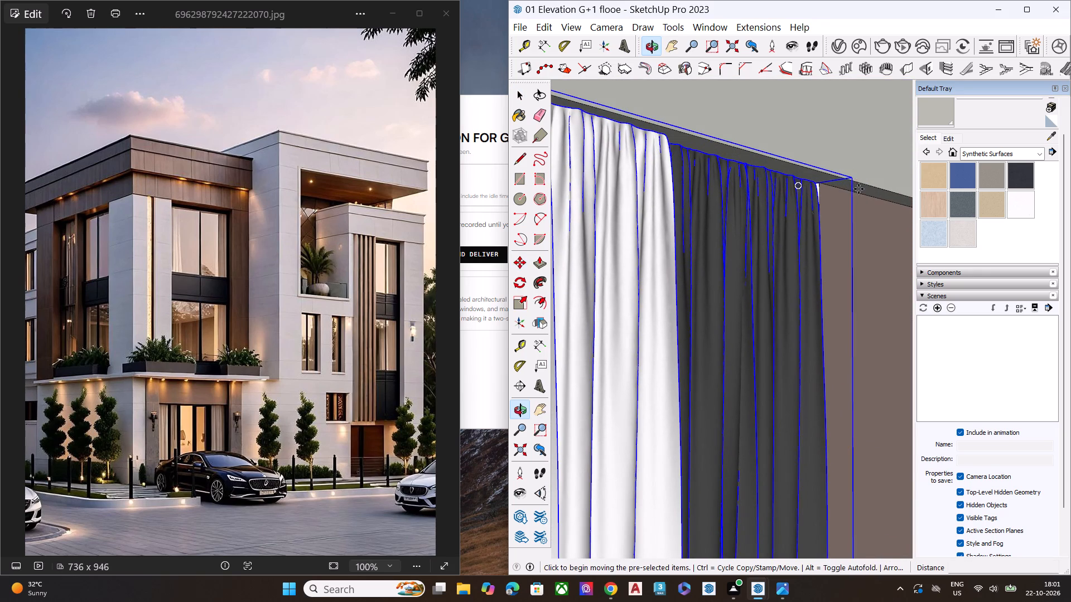
left_click(856, 179)
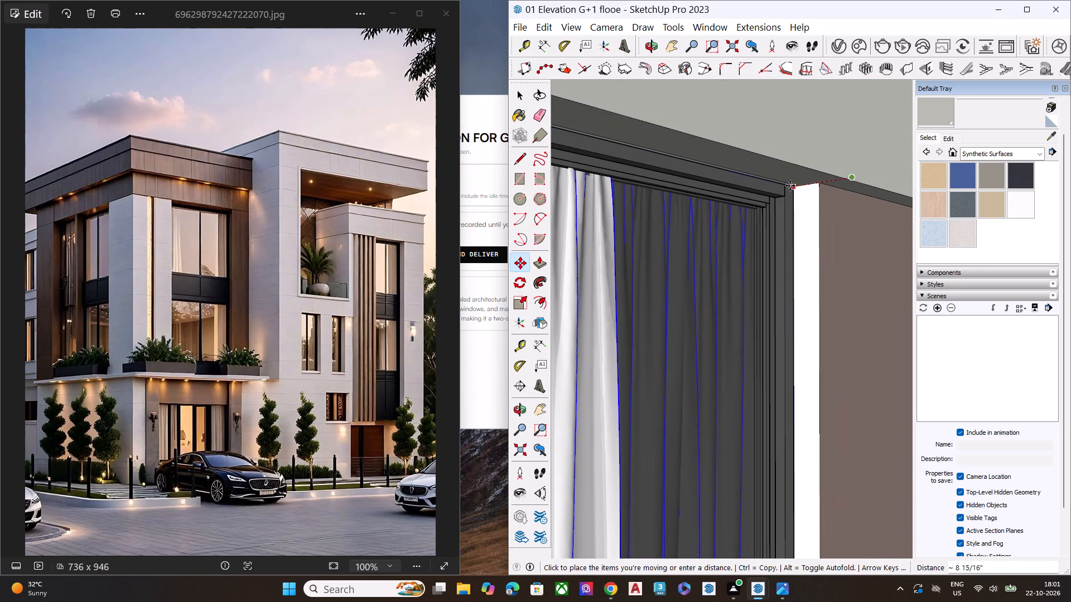
left_click(784, 186)
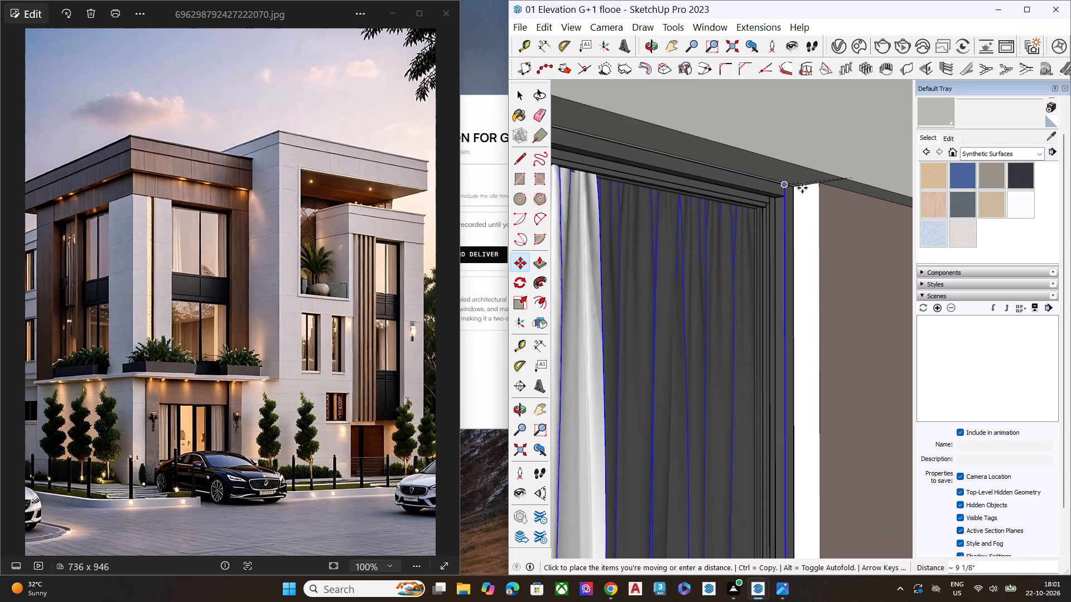
key("space")
Move the curtain about 5" further into the room along the red axis, clear of the window's lower frame, and deselect it.
scroll(798, 190, "down", 18)
scroll(795, 192, "up", 2)
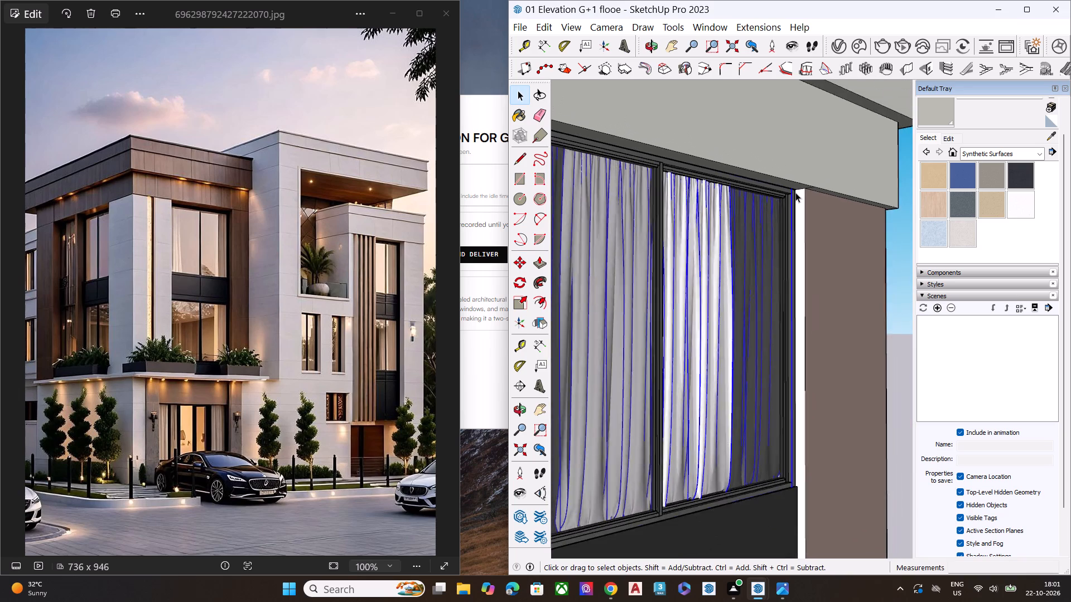
scroll(795, 192, "down", 8)
scroll(705, 319, "up", 8)
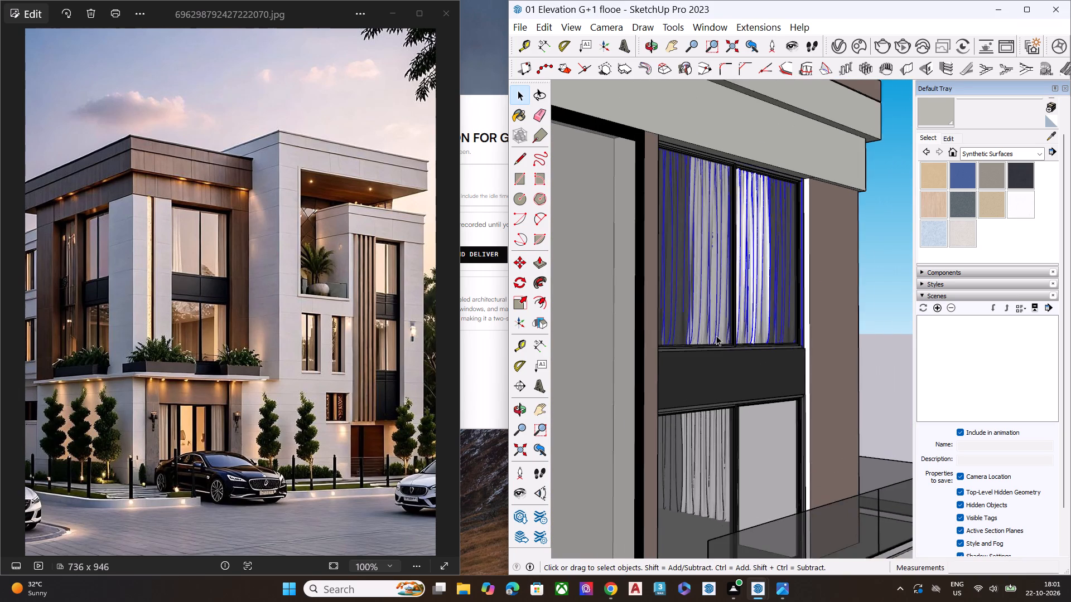
scroll(716, 336, "up", 2)
scroll(797, 187, "up", 8)
scroll(786, 368, "up", 2)
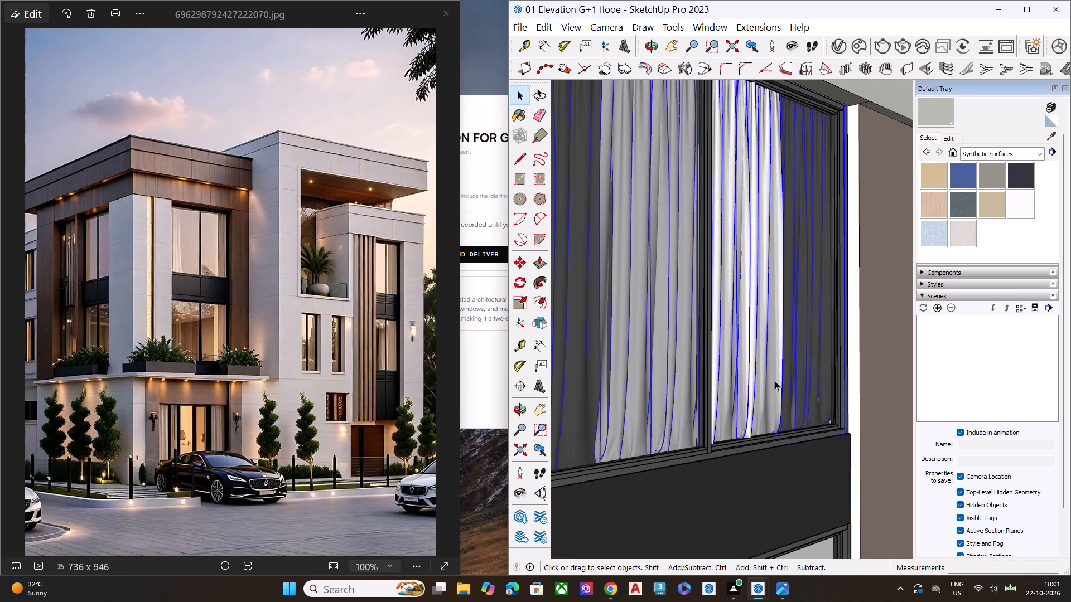
scroll(775, 381, "up", 7)
scroll(741, 456, "up", 8)
scroll(745, 454, "down", 6)
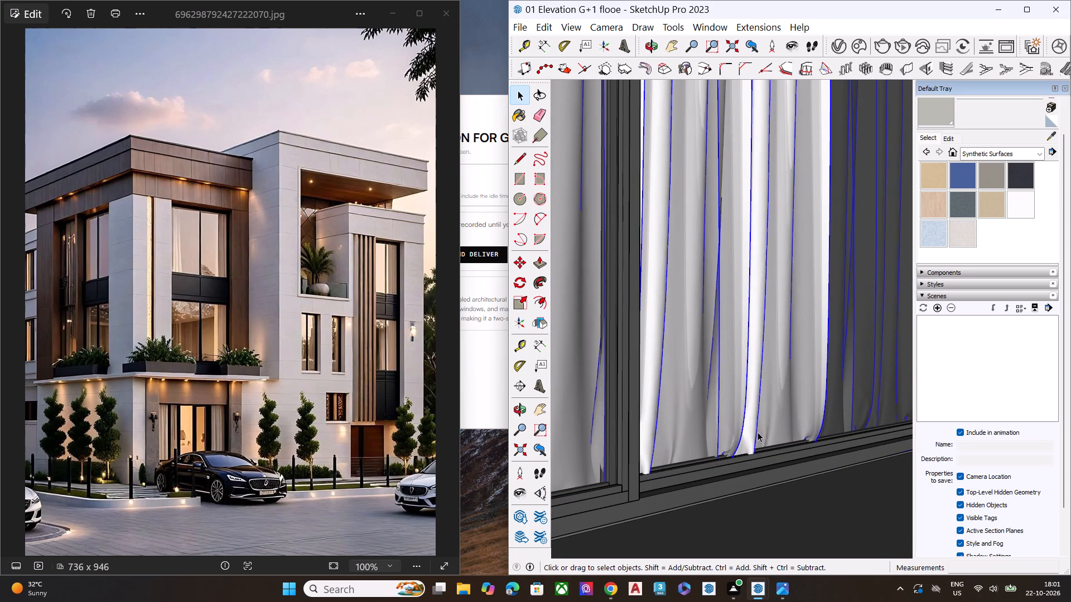
scroll(758, 432, "down", 6)
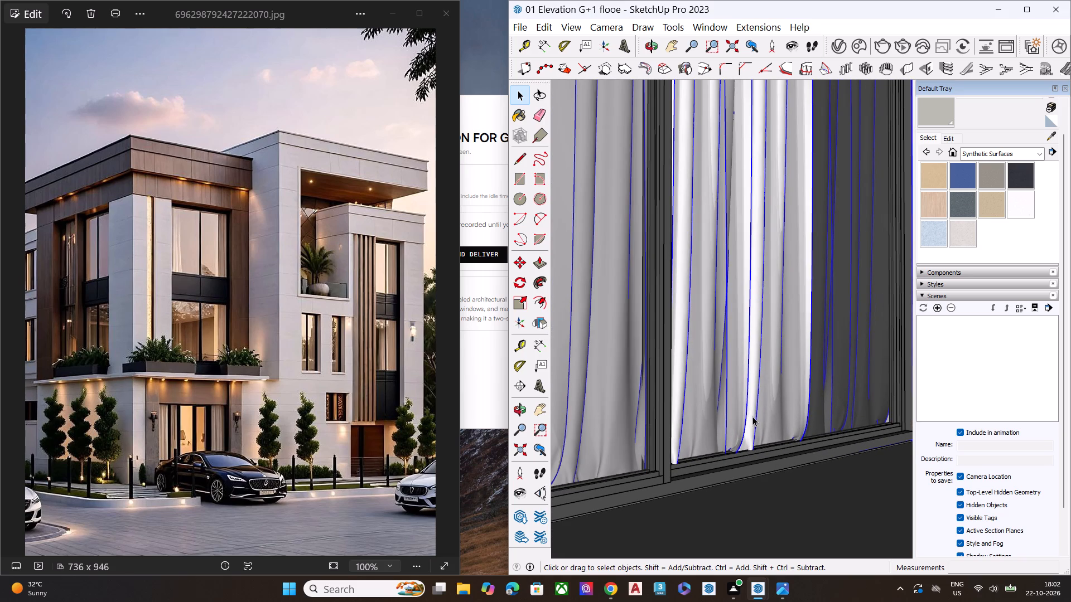
scroll(752, 416, "down", 7)
scroll(684, 383, "up", 1)
scroll(667, 372, "down", 9)
scroll(773, 391, "down", 3)
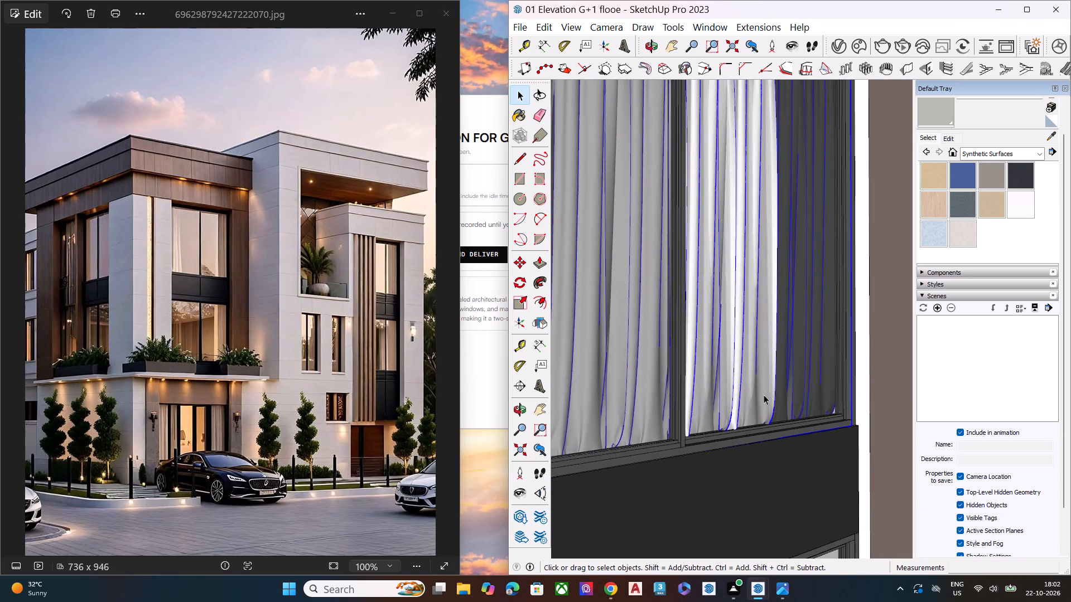
scroll(764, 395, "down", 2)
scroll(830, 429, "up", 1)
key("m")
scroll(832, 413, "up", 9)
scroll(836, 413, "down", 1)
scroll(836, 413, "up", 7)
left_click(833, 421)
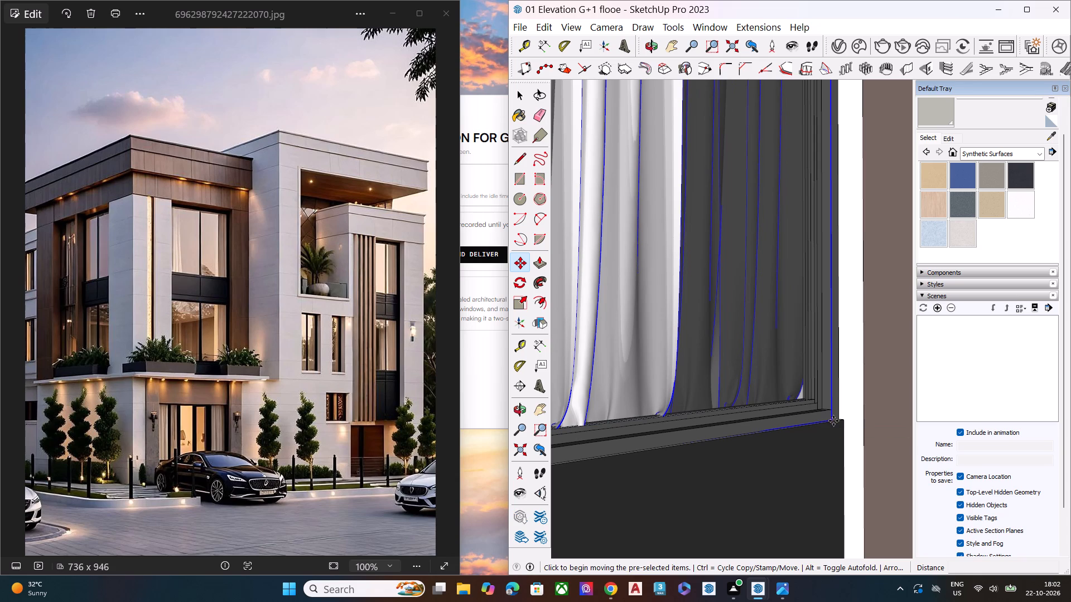
left_click(797, 420)
key("space")
scroll(780, 371, "down", 5)
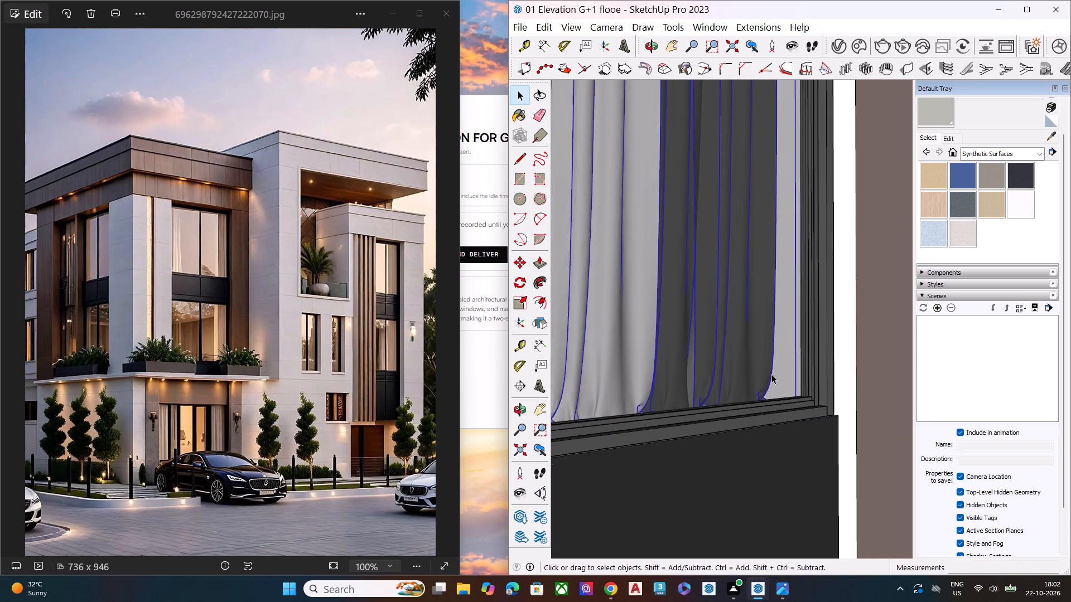
scroll(771, 374, "down", 4)
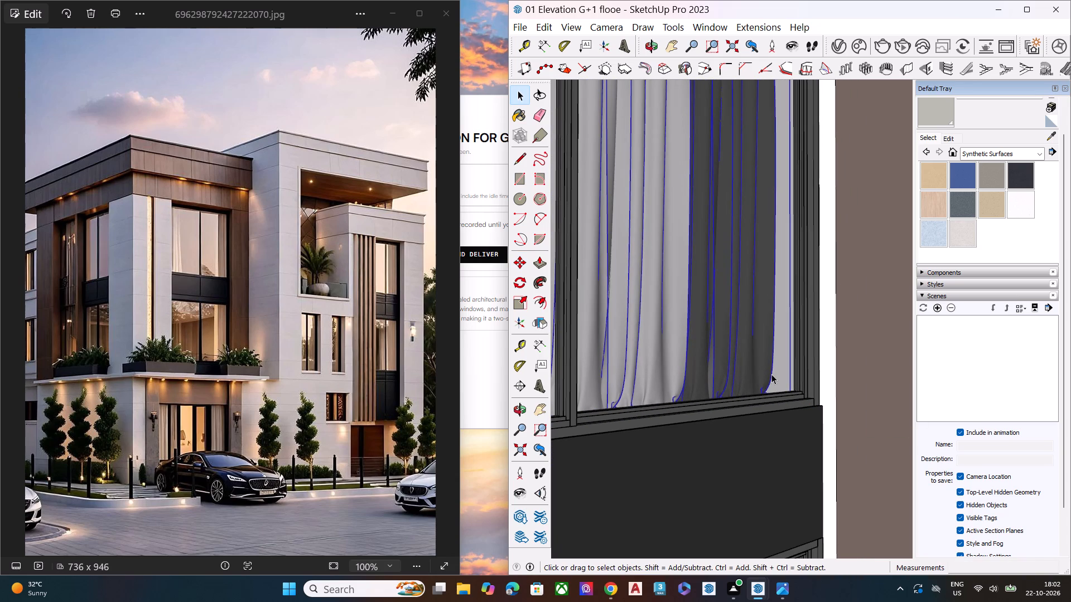
scroll(771, 374, "down", 9)
scroll(707, 390, "down", 8)
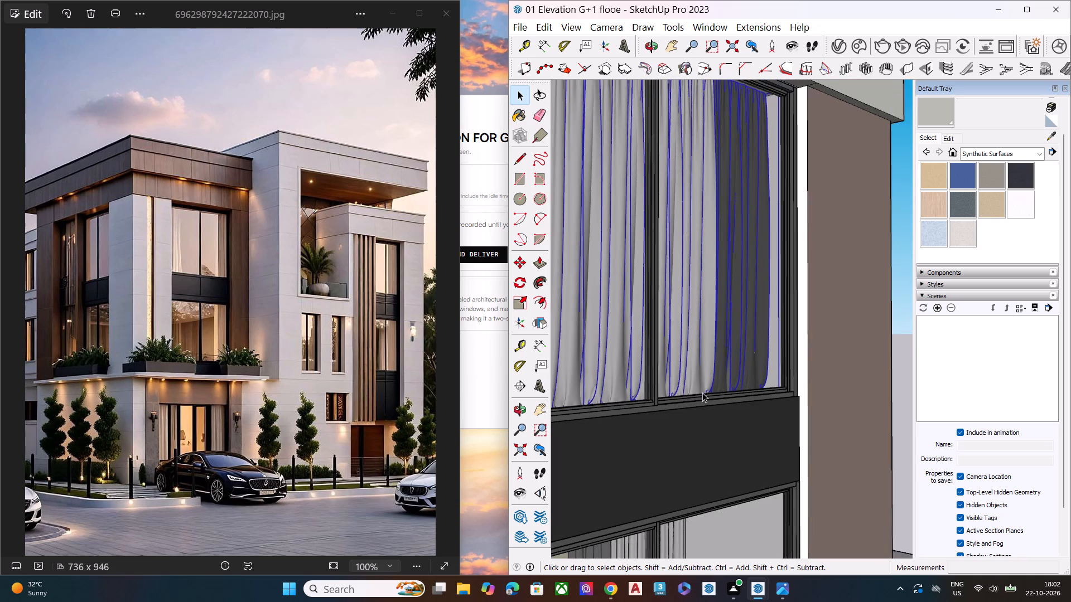
scroll(702, 392, "down", 1)
scroll(797, 321, "down", 1)
left_click(862, 305)
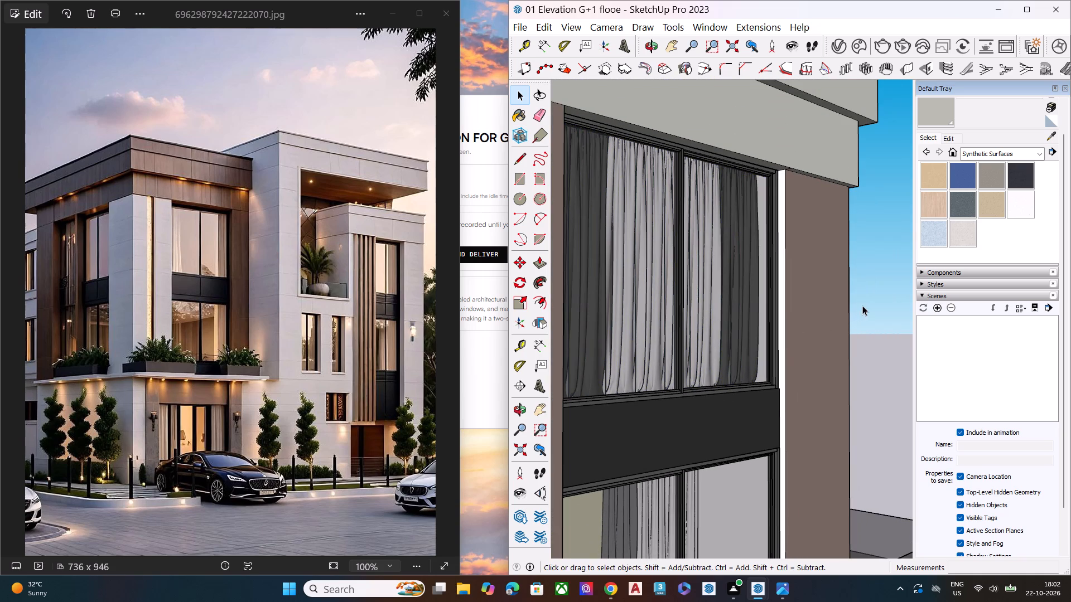
scroll(713, 360, "down", 8)
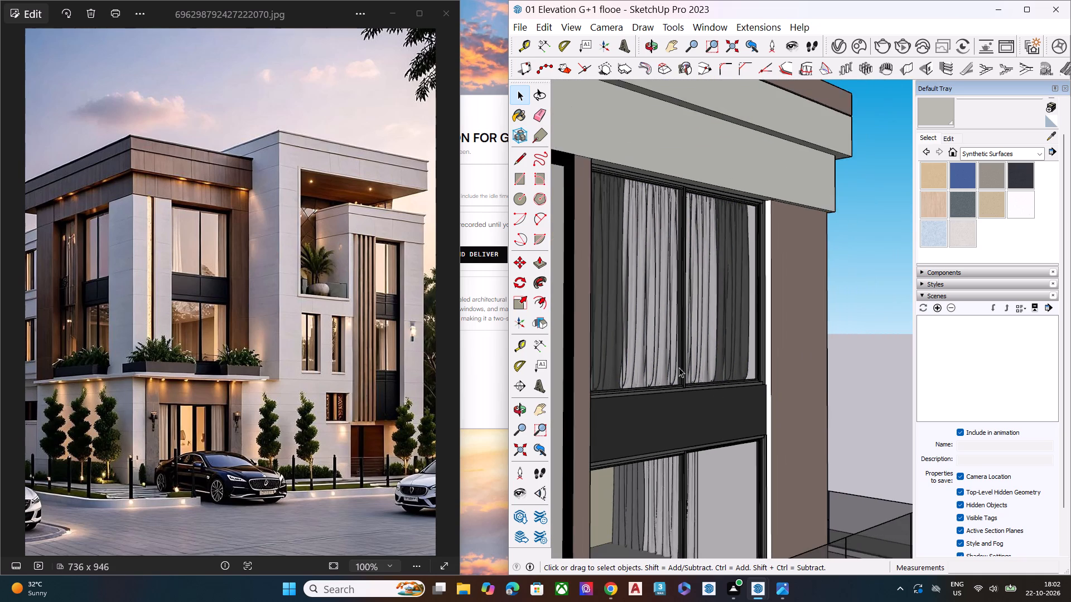
Undo the last inward move of the upper window's curtain.
middle_click_drag(679, 367, 686, 425)
scroll(693, 348, "up", 10)
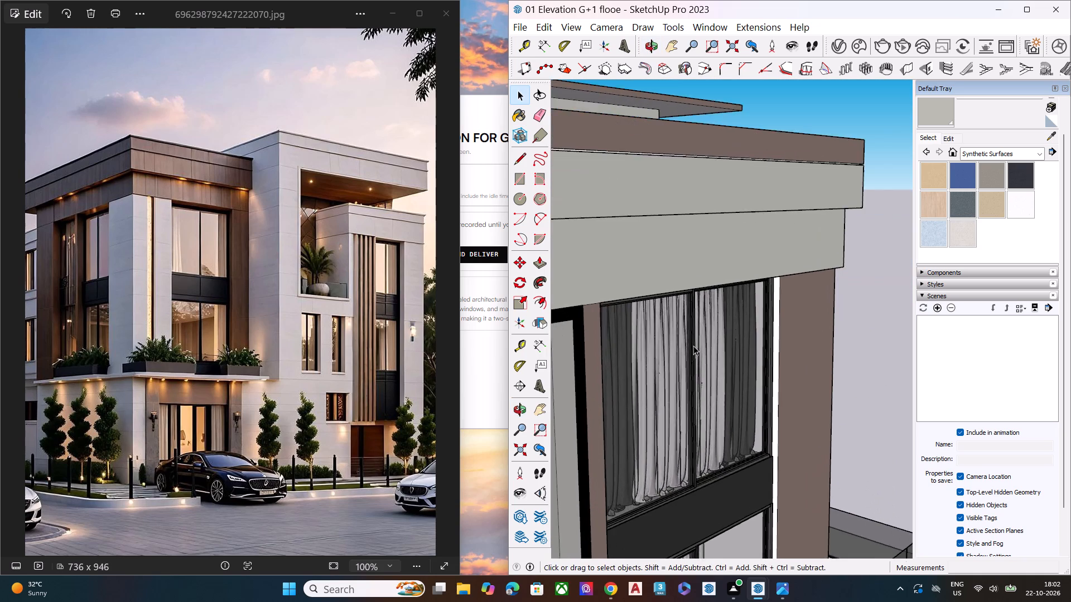
scroll(693, 346, "up", 1)
scroll(788, 329, "up", 5)
key("ctrl+z")
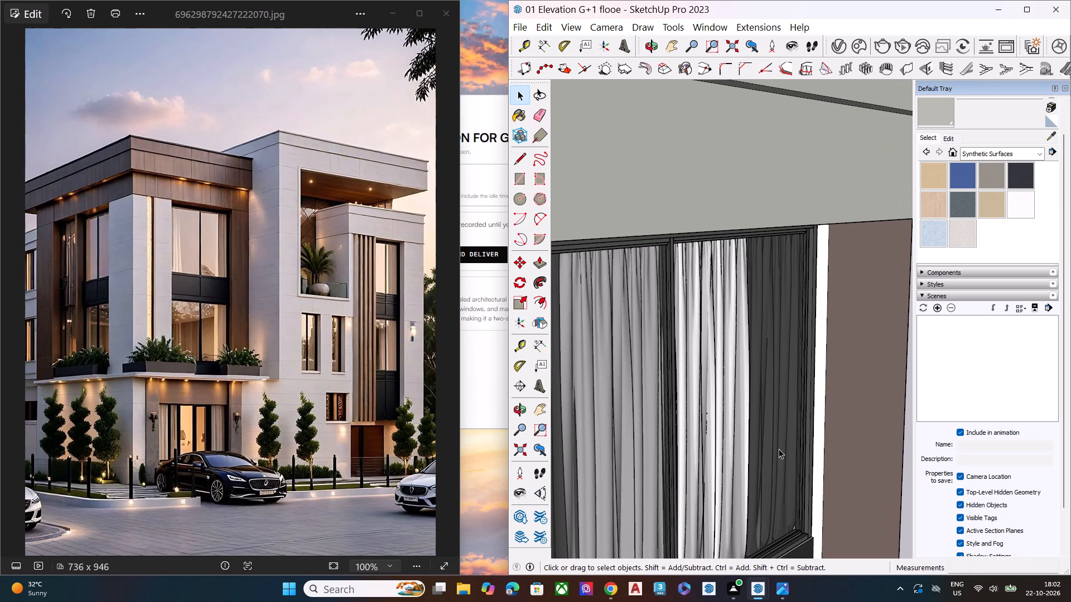
Move the upper window's curtain by its lower corner about 3 9/16" inward along the red axis.
scroll(778, 467, "down", 2)
scroll(777, 467, "up", 3)
scroll(774, 465, "down", 3)
scroll(771, 355, "down", 8)
scroll(748, 474, "up", 2)
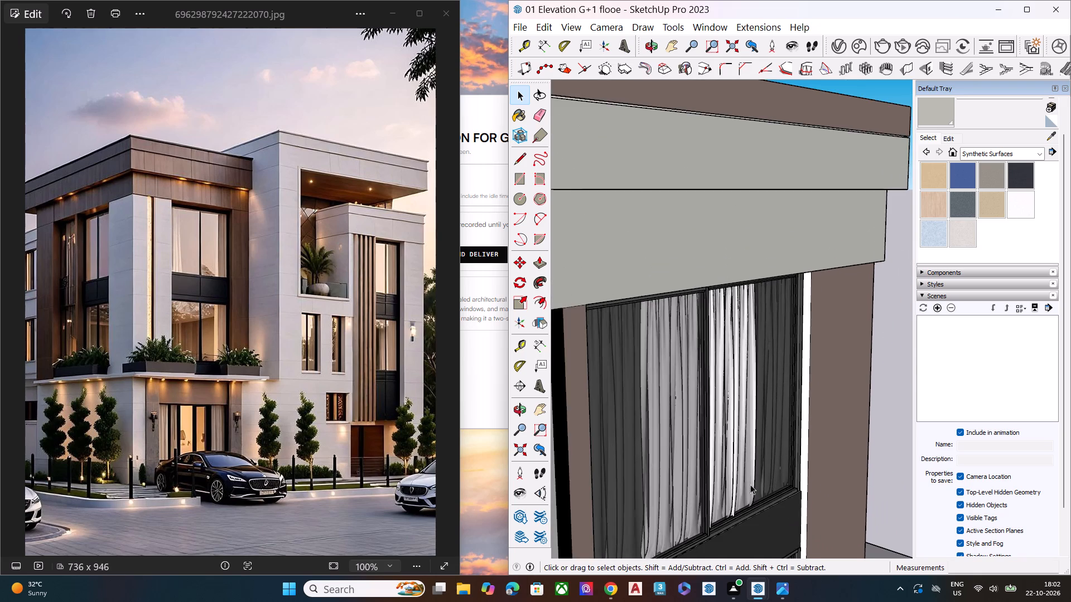
scroll(750, 484, "up", 15)
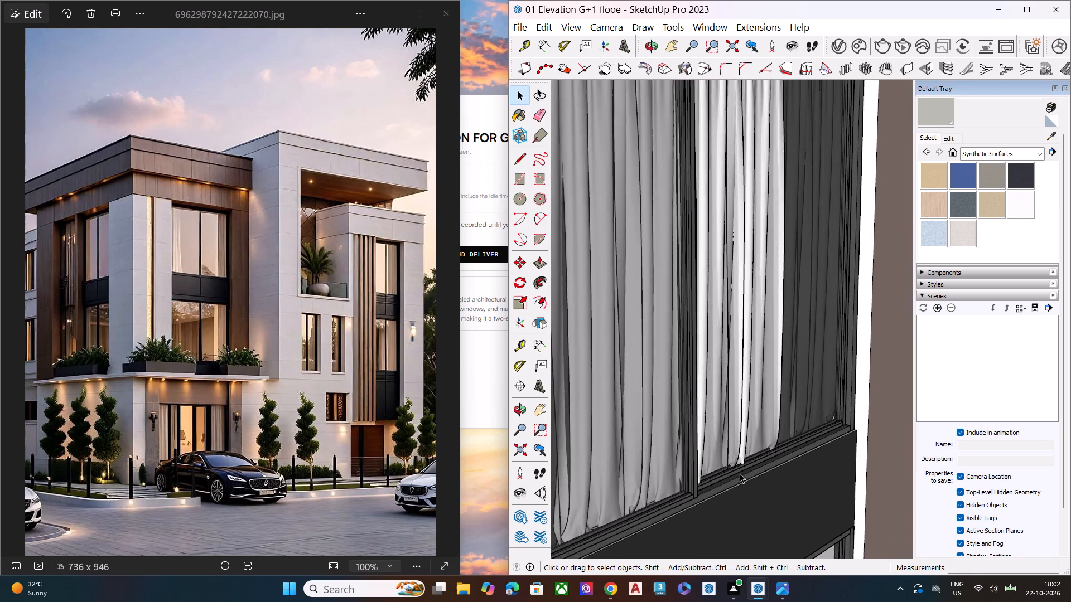
scroll(740, 471, "up", 2)
scroll(740, 467, "down", 1)
scroll(740, 467, "up", 4)
left_click(742, 445)
scroll(741, 447, "down", 5)
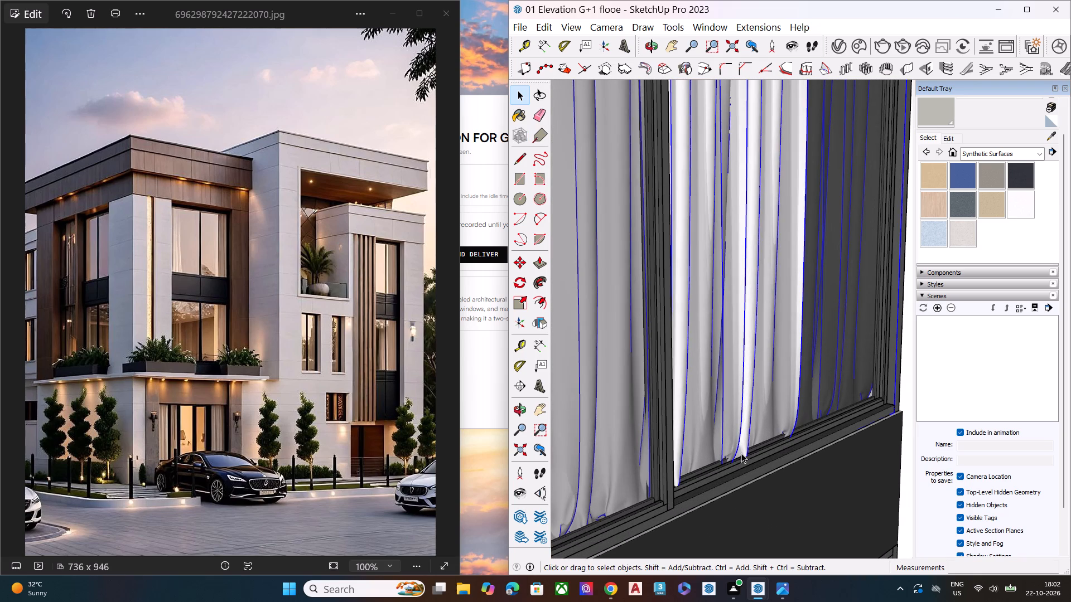
scroll(741, 453, "down", 3)
scroll(852, 472, "down", 1)
key("m")
scroll(886, 441, "up", 2)
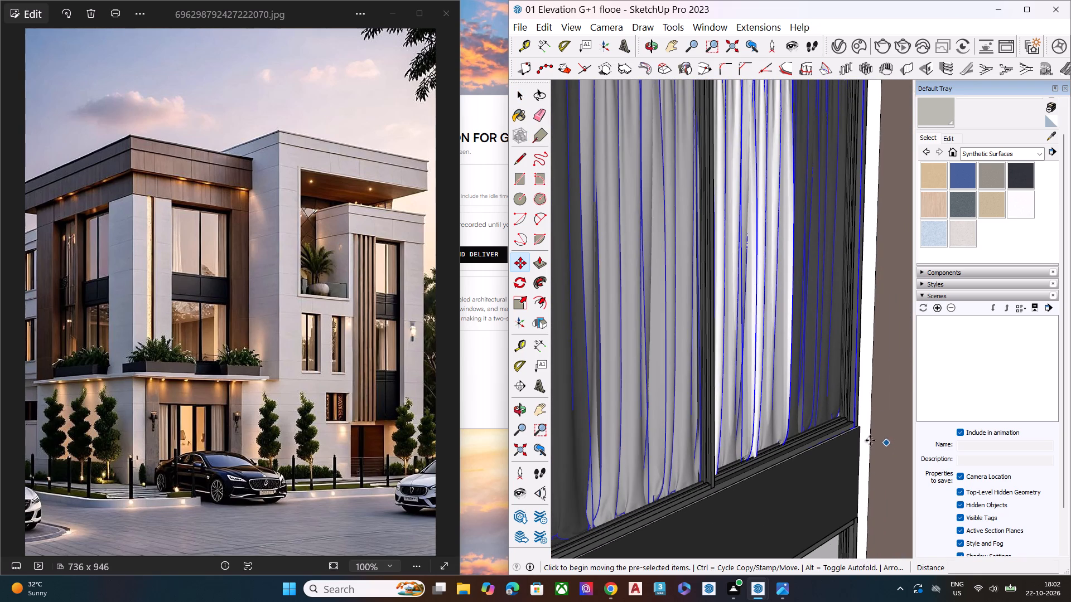
scroll(870, 440, "up", 16)
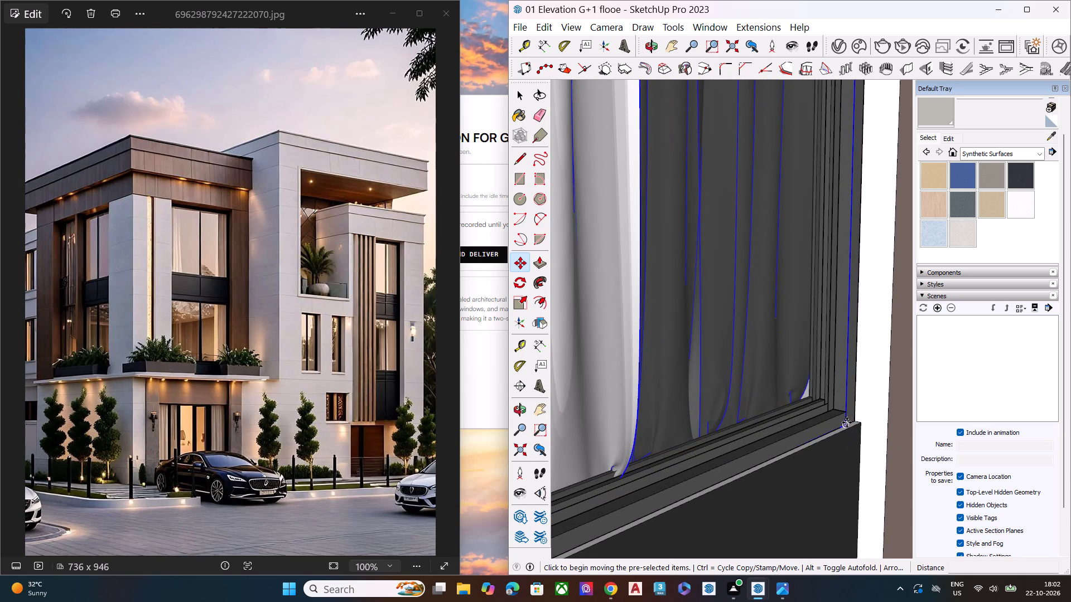
scroll(850, 428, "up", 5)
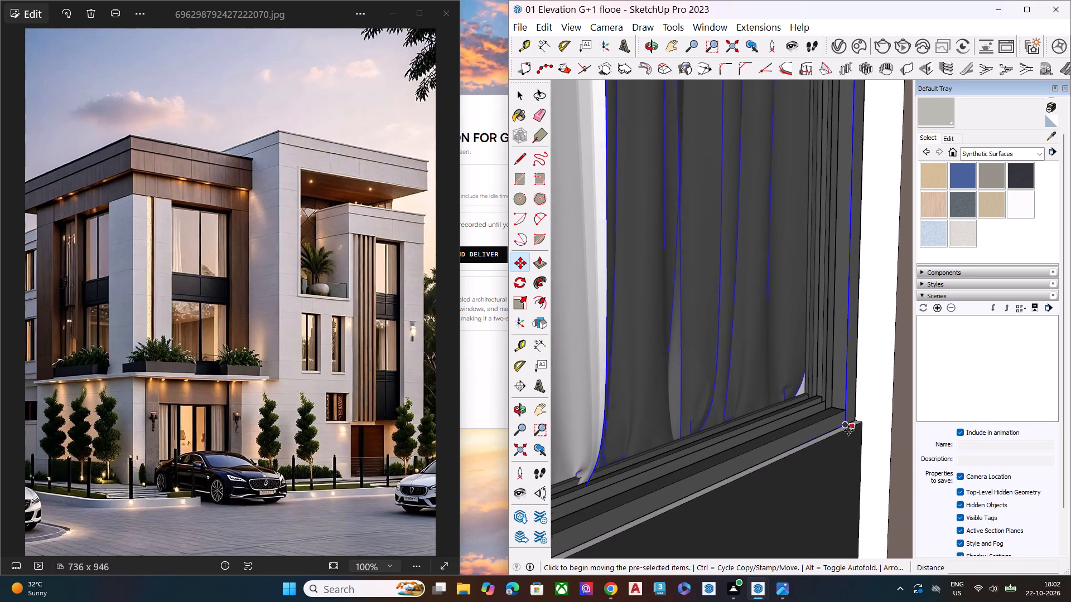
scroll(848, 430, "up", 4)
scroll(837, 459, "down", 1)
scroll(837, 459, "up", 6)
left_click(849, 410)
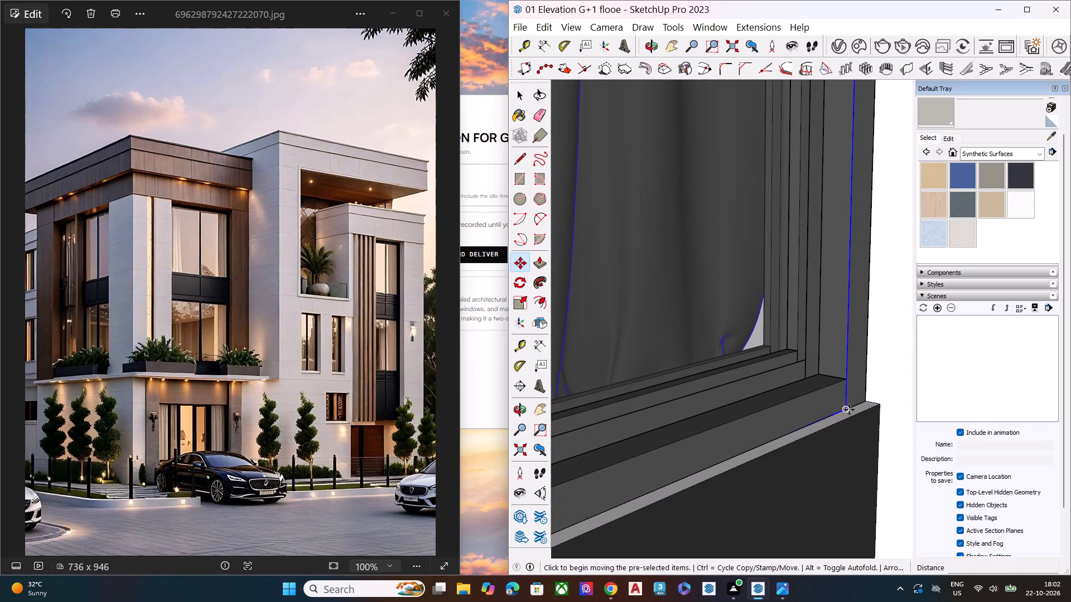
left_click(810, 397)
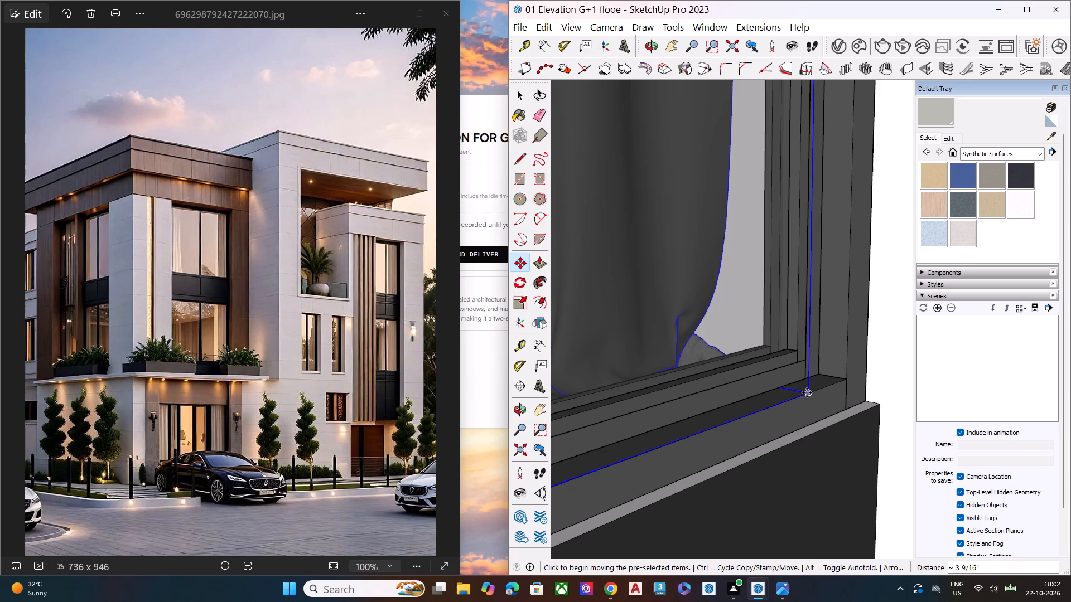
Copy the upper curtain by its lower corner about 10' 3 9/16" down to the lower window's bottom corner.
left_click(808, 394)
scroll(628, 378, "down", 8)
scroll(747, 394, "down", 4)
scroll(745, 395, "up", 2)
scroll(745, 395, "down", 3)
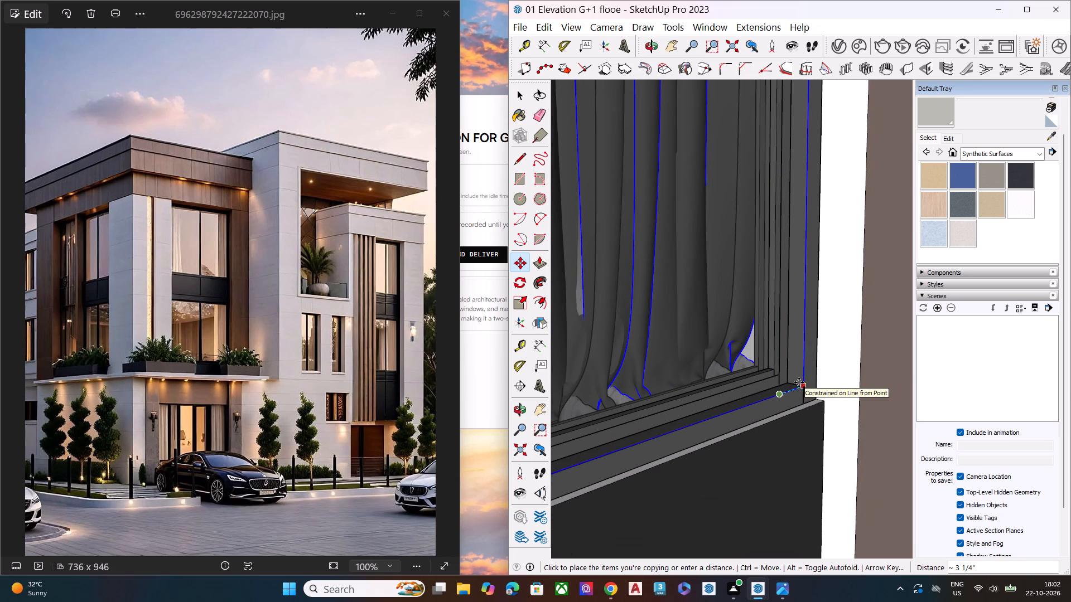
scroll(817, 392, "down", 9)
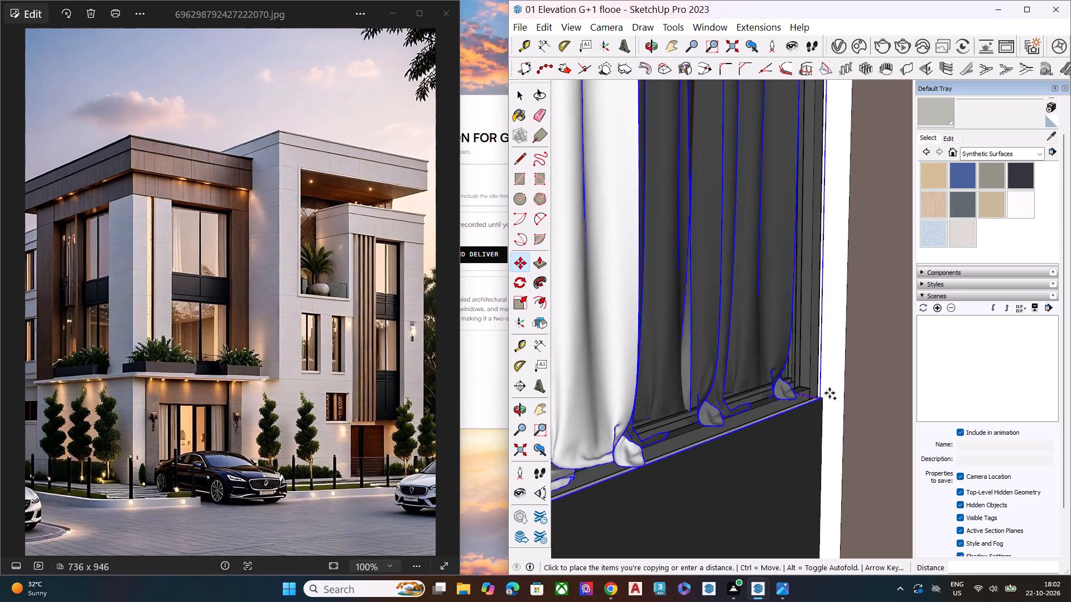
scroll(829, 393, "down", 19)
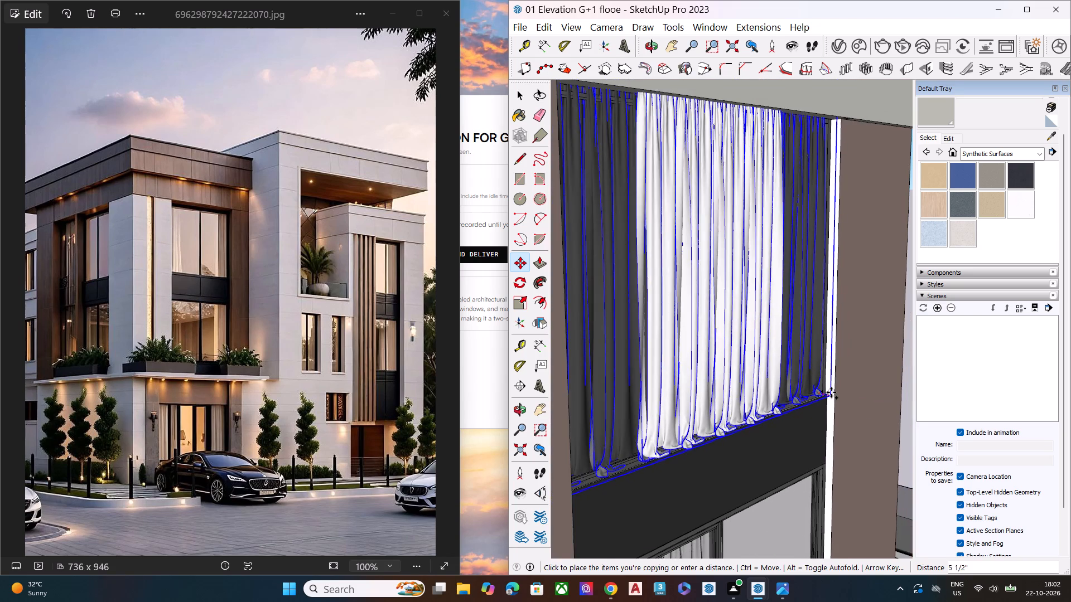
scroll(831, 392, "down", 20)
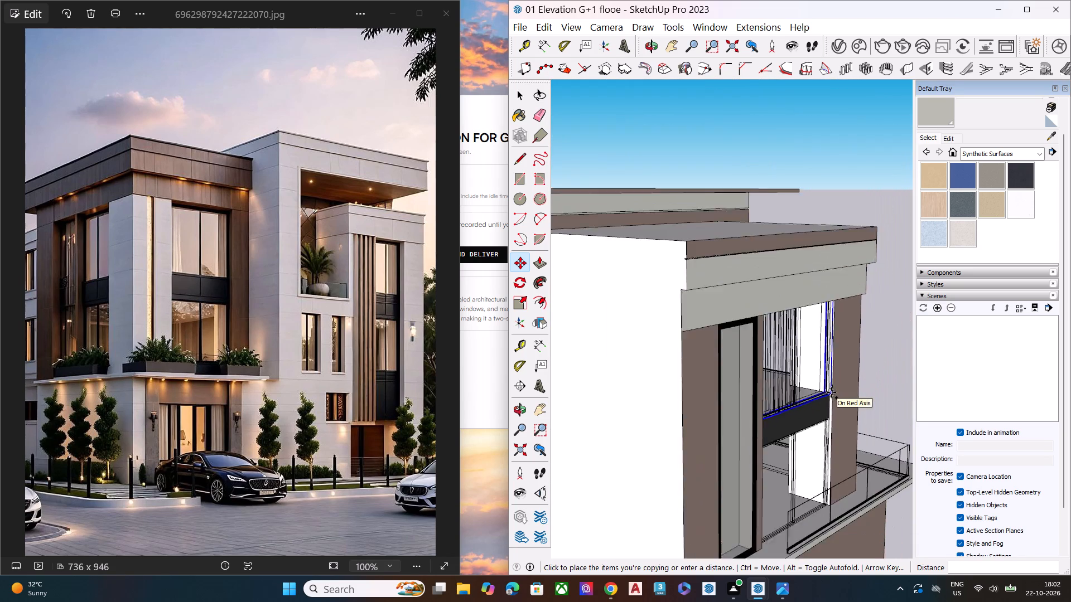
scroll(831, 392, "down", 9)
scroll(826, 435, "up", 1)
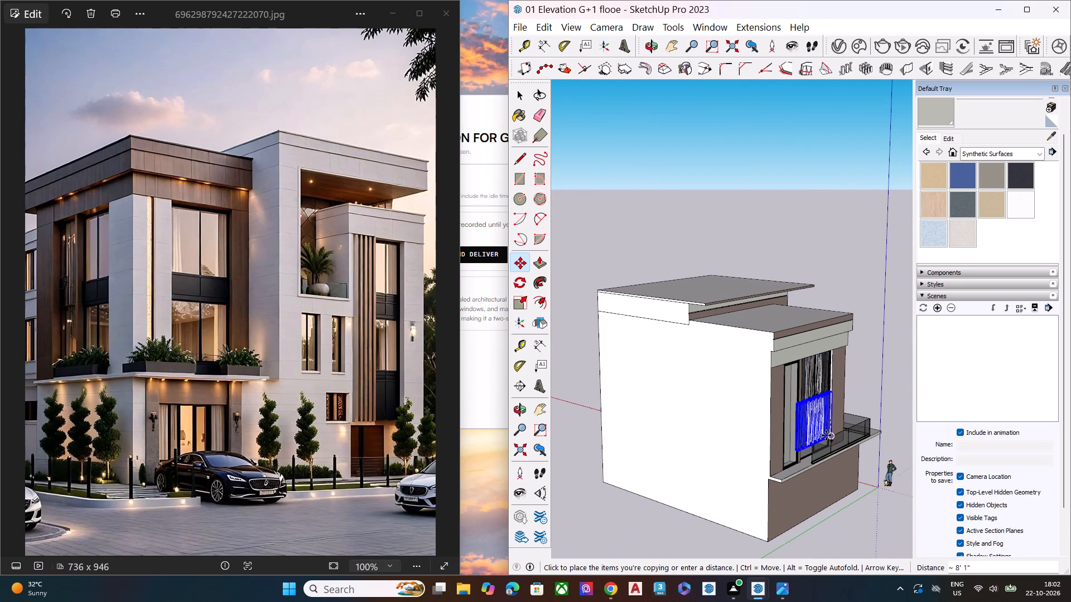
scroll(826, 435, "up", 13)
scroll(822, 442, "down", 1)
scroll(822, 442, "up", 2)
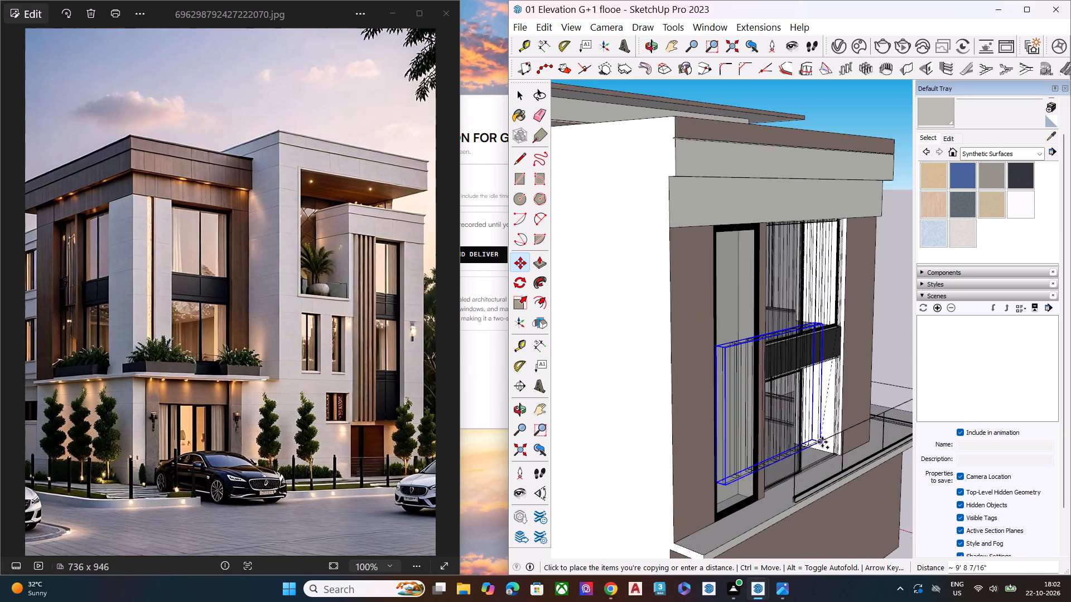
scroll(822, 442, "up", 6)
scroll(826, 441, "down", 1)
scroll(826, 441, "up", 5)
middle_click_drag(832, 437, 844, 467)
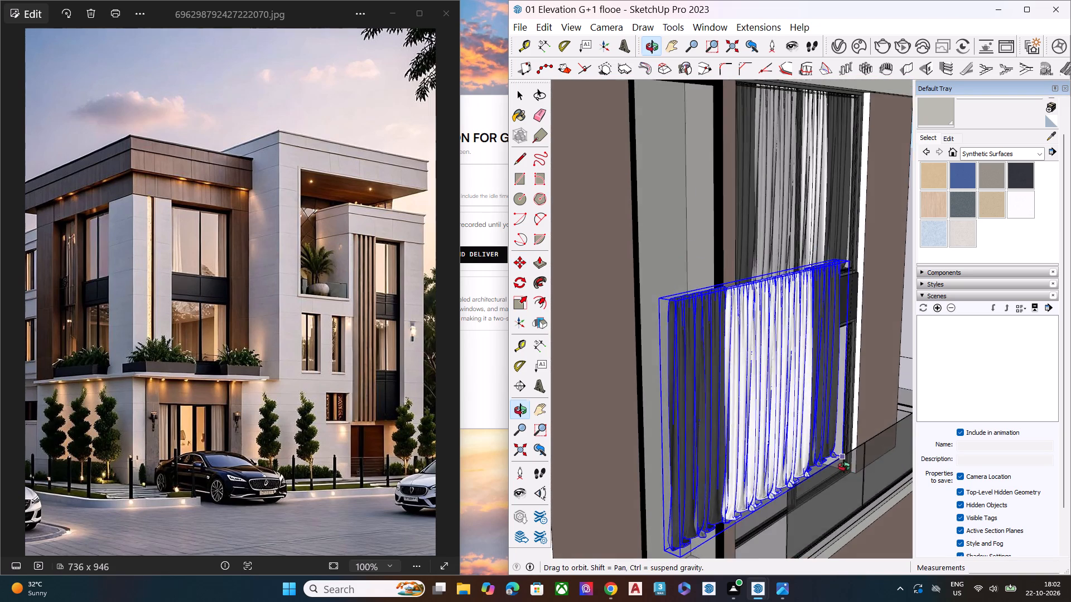
middle_click_drag(844, 467, 844, 477)
scroll(843, 477, "up", 11)
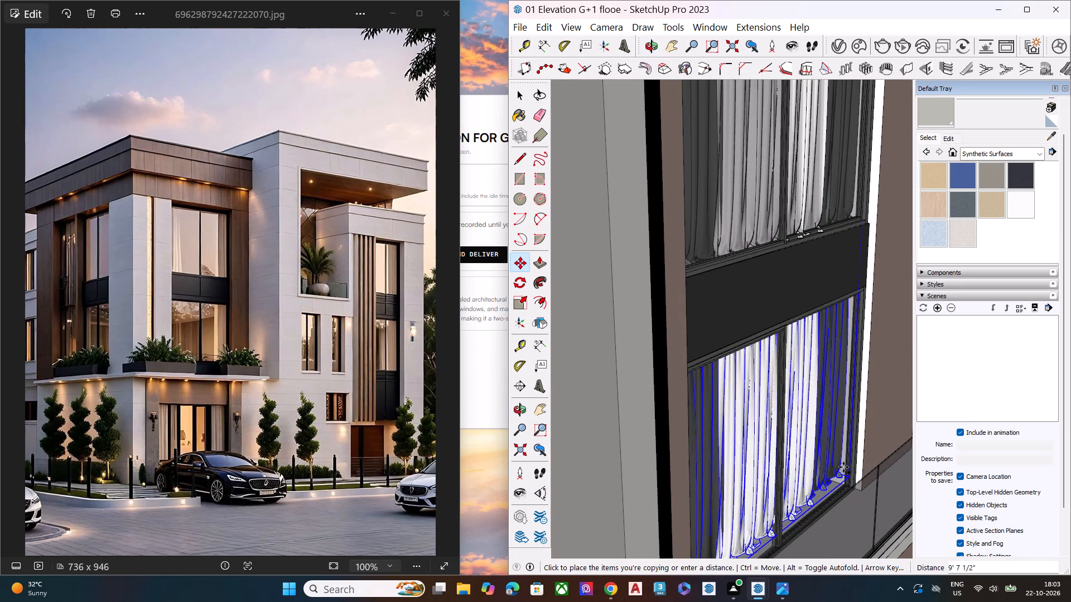
scroll(843, 467, "up", 6)
scroll(845, 472, "down", 1)
scroll(845, 472, "up", 14)
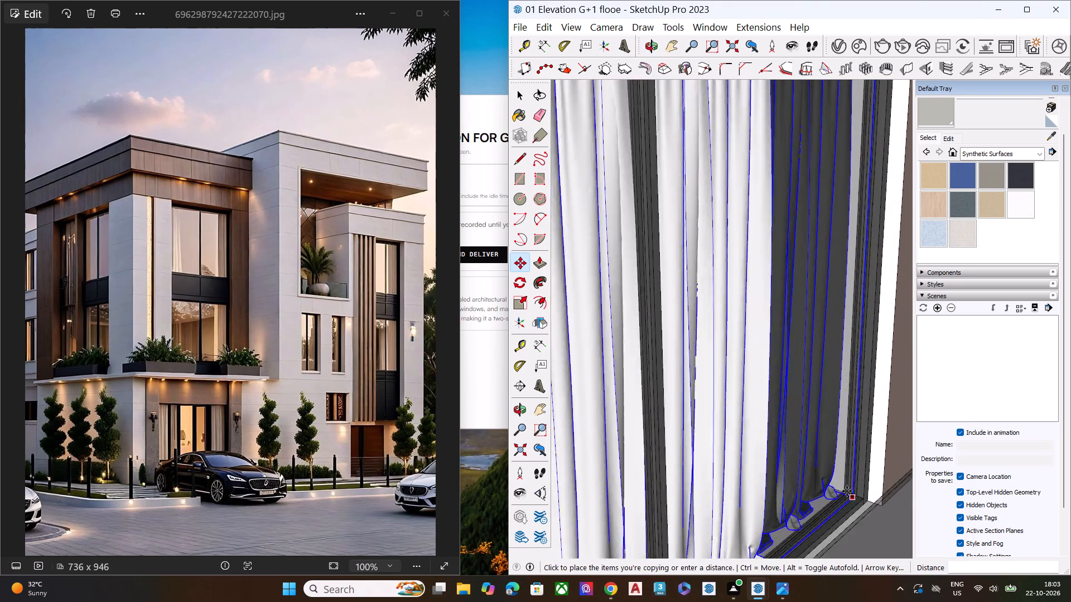
scroll(847, 491, "up", 3)
left_click(891, 508)
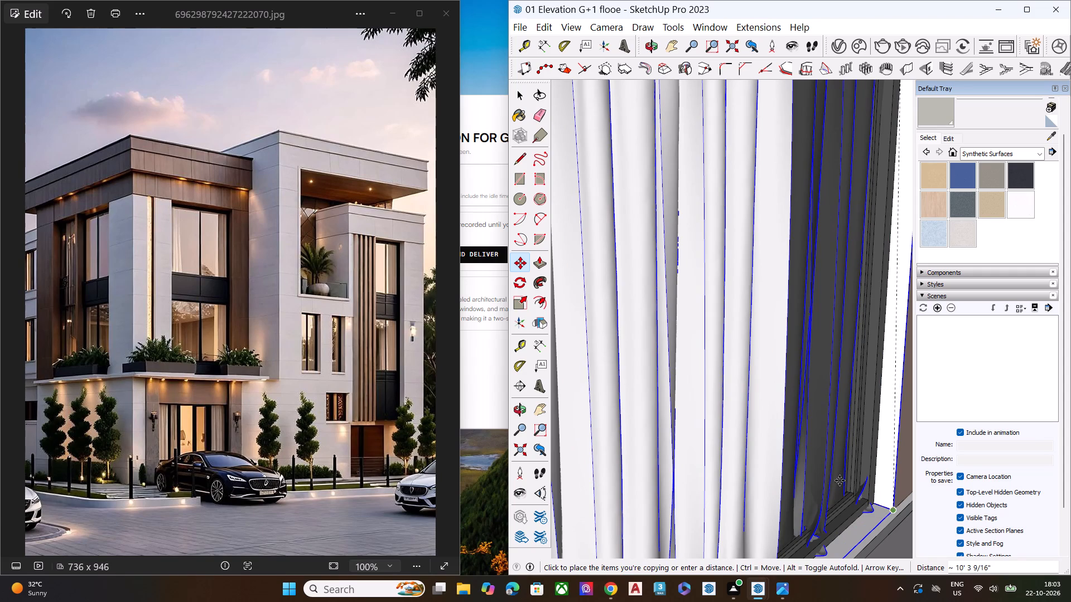
Scale the copied curtain's height from its top by about 0.97 along the blue axis to suit the lower window.
scroll(823, 473, "down", 17)
middle_click_drag(851, 497, 829, 494)
scroll(817, 455, "down", 8)
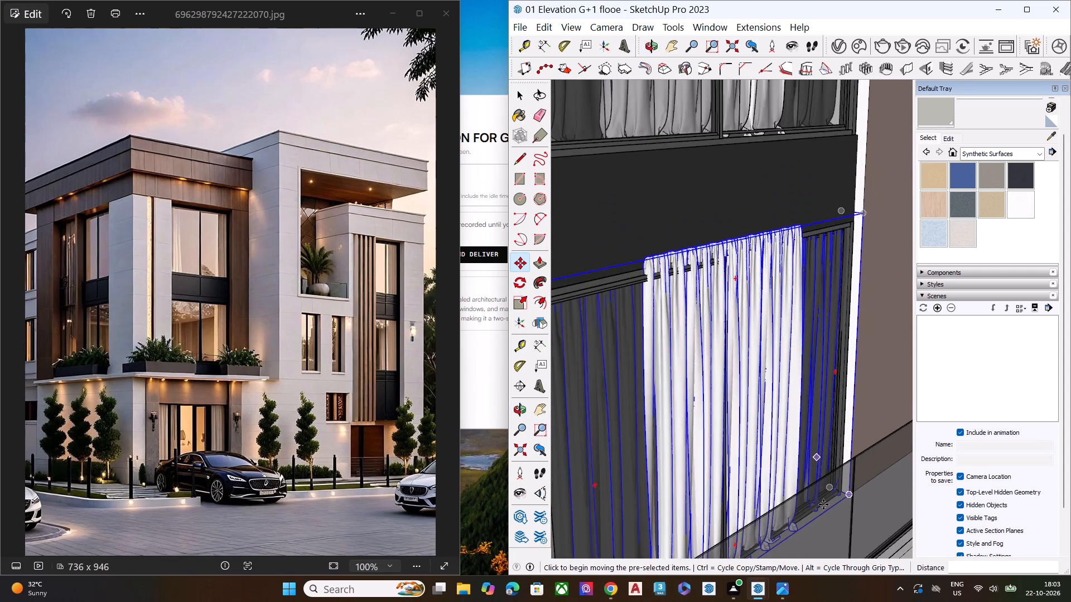
middle_click_drag(811, 495, 893, 411)
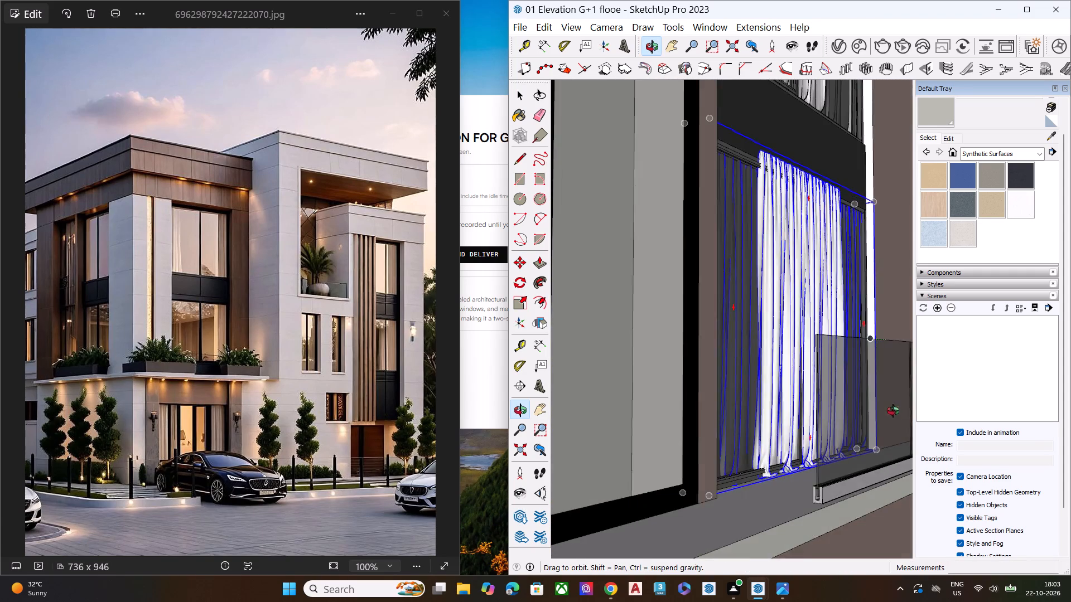
middle_click_drag(893, 411, 853, 428)
key("s")
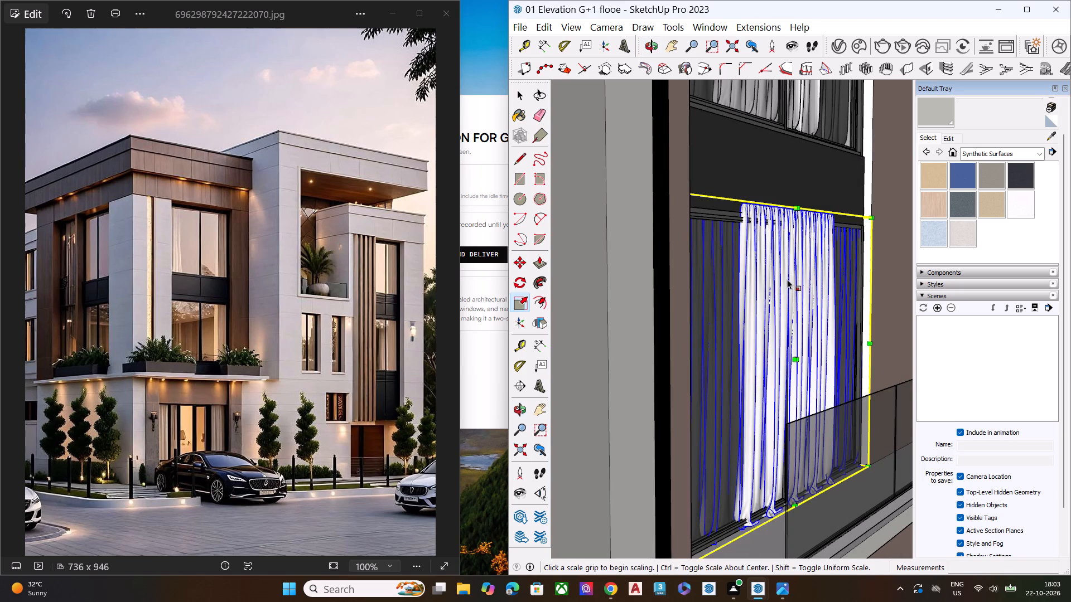
scroll(787, 279, "down", 4)
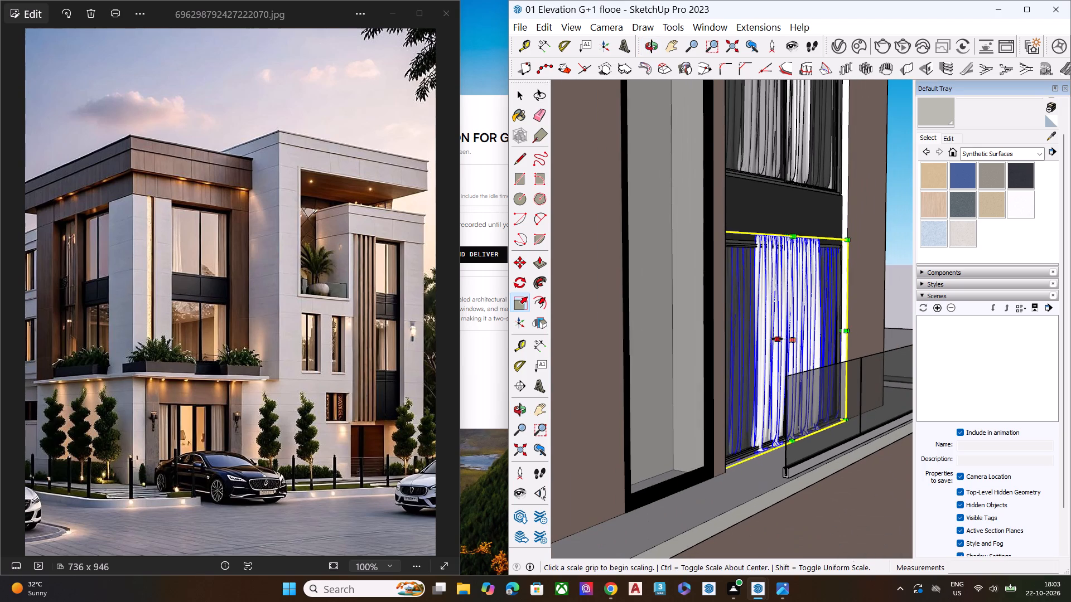
middle_click_drag(770, 408, 759, 376)
scroll(787, 128, "up", 8)
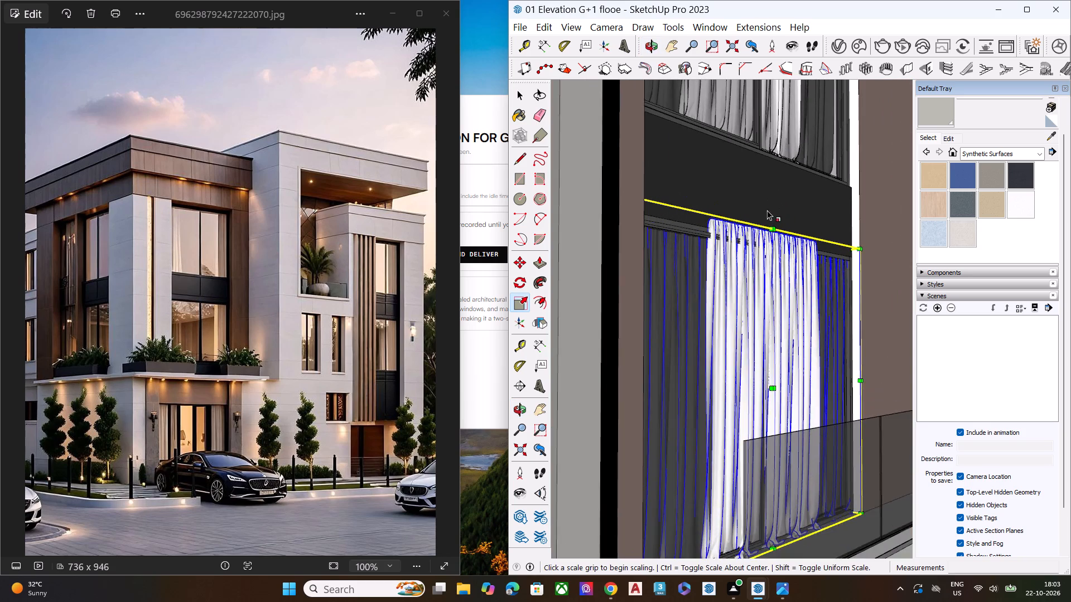
scroll(763, 221, "up", 10)
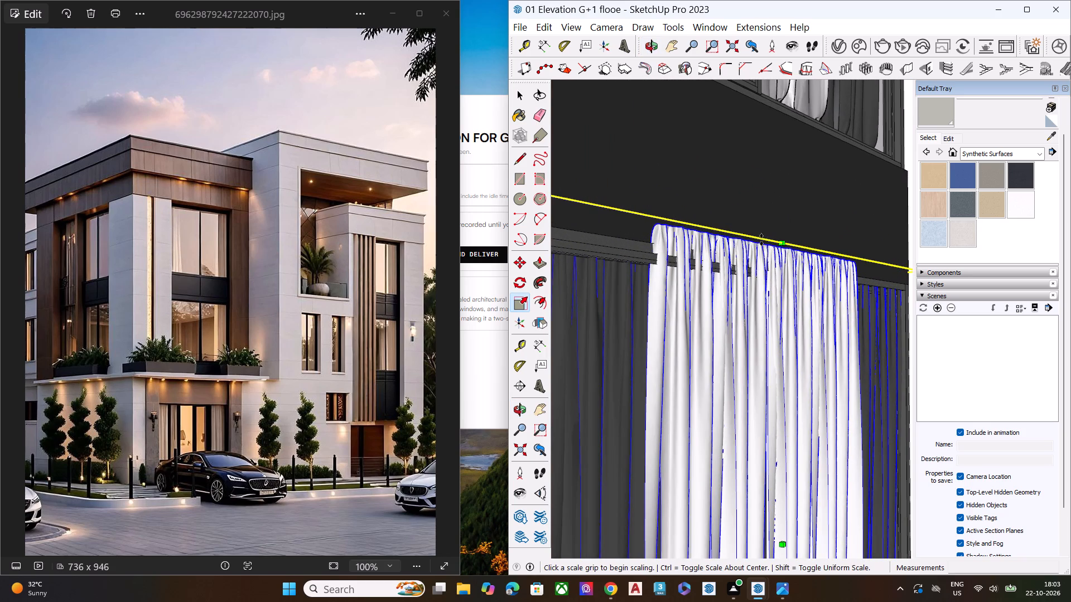
left_click(761, 248)
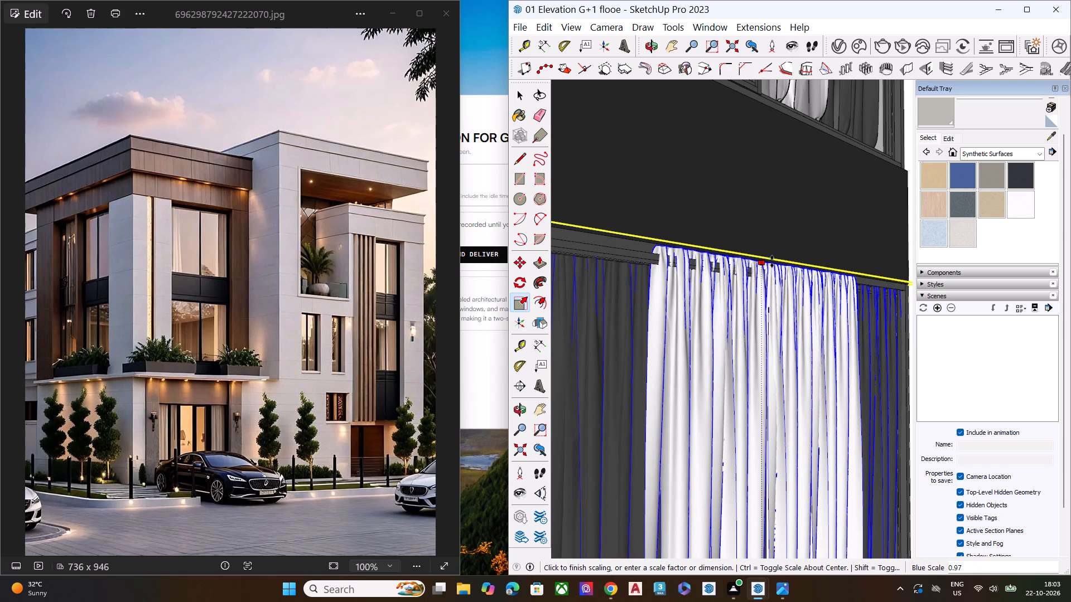
left_click(772, 261)
key("space")
Move the lower curtain by its bottom corner about 8 13/16" inward along the red axis, behind the window frame, and deselect it.
scroll(750, 278, "down", 9)
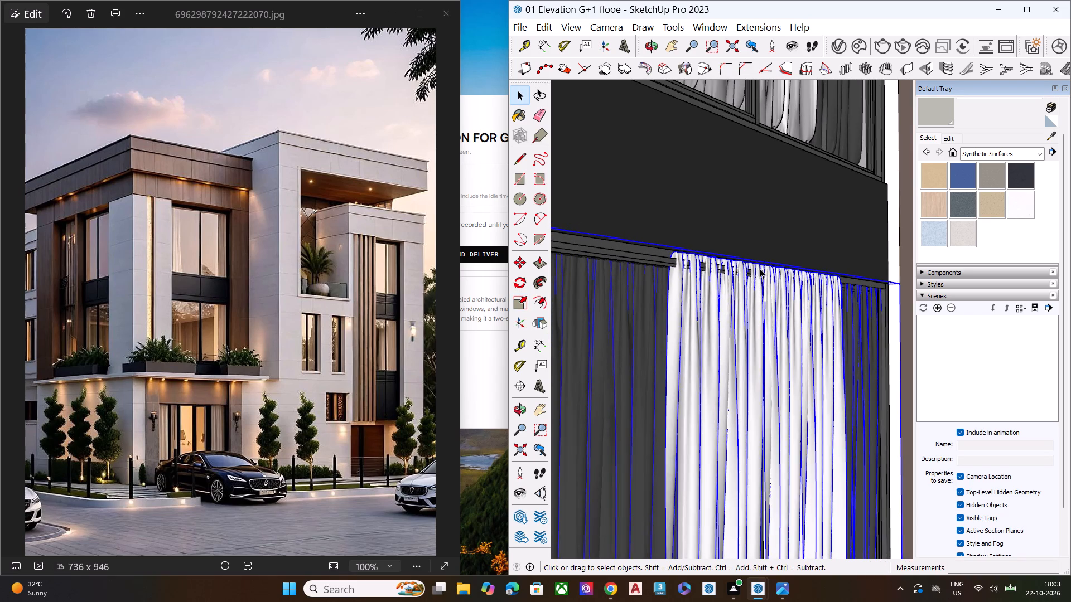
scroll(760, 269, "down", 4)
scroll(760, 269, "up", 1)
scroll(760, 269, "down", 18)
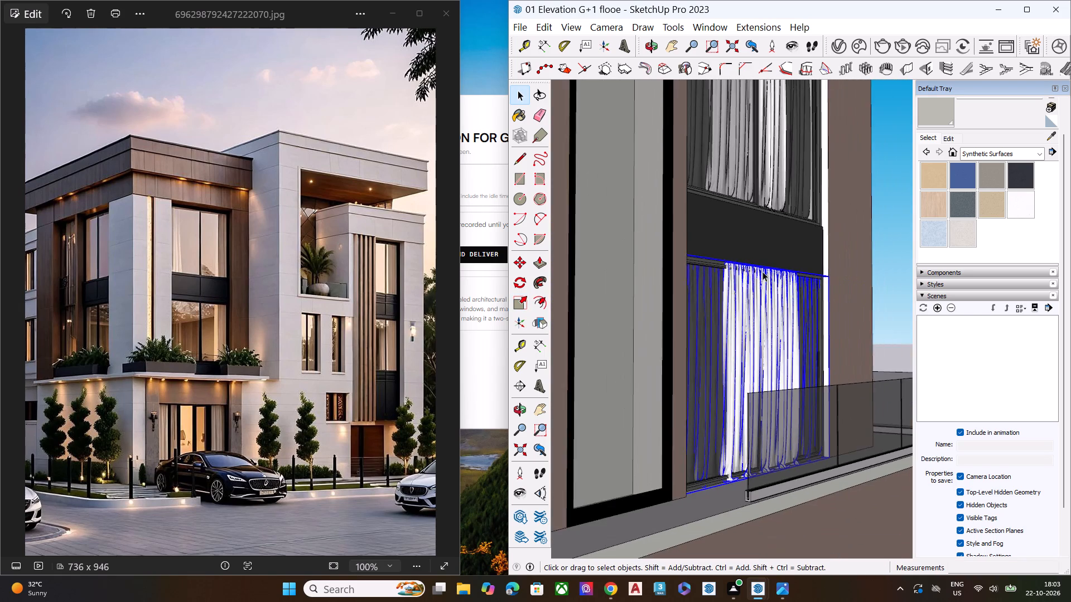
scroll(763, 271, "down", 6)
middle_click_drag(771, 349, 790, 407)
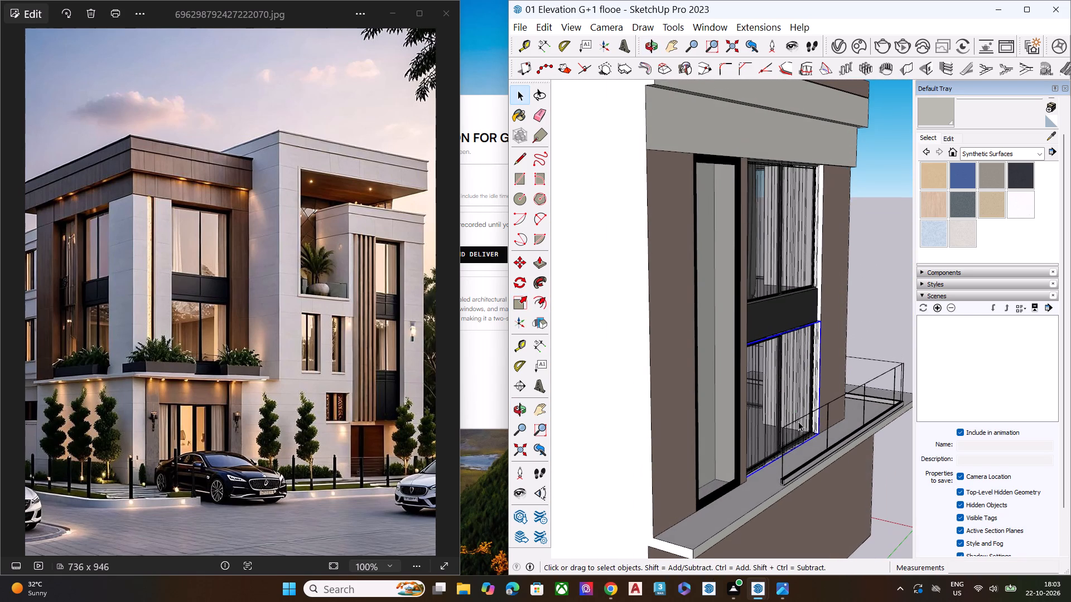
scroll(799, 423, "up", 1)
middle_click_drag(826, 401, 859, 469)
scroll(829, 453, "up", 5)
scroll(830, 470, "down", 1)
scroll(831, 477, "up", 3)
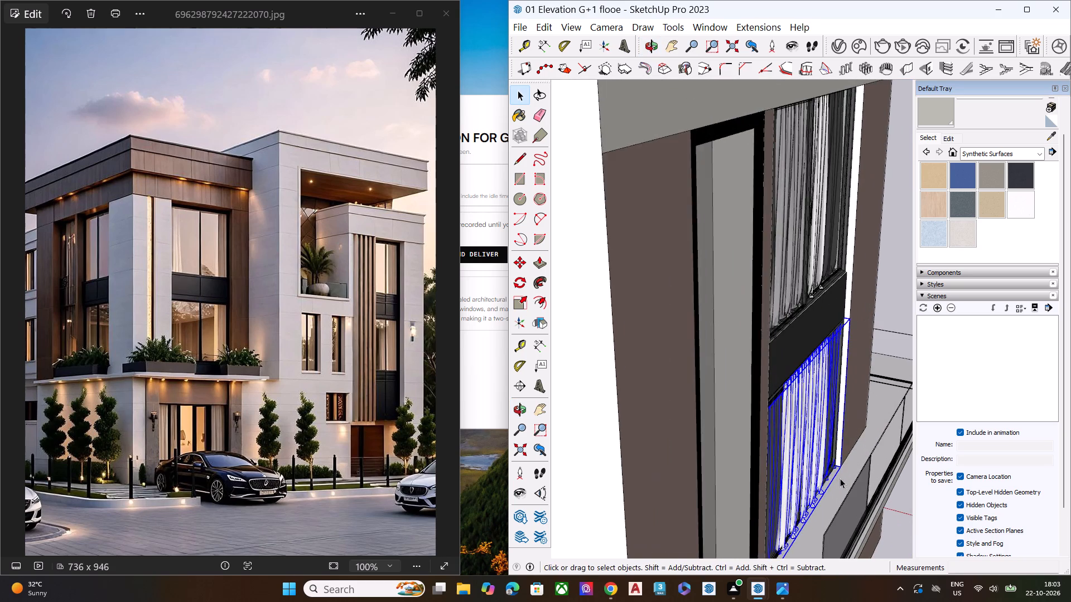
scroll(851, 466, "up", 1)
scroll(851, 466, "down", 1)
scroll(851, 466, "up", 2)
key("m")
scroll(841, 463, "up", 1)
scroll(840, 463, "down", 1)
scroll(837, 465, "up", 14)
left_click(847, 469)
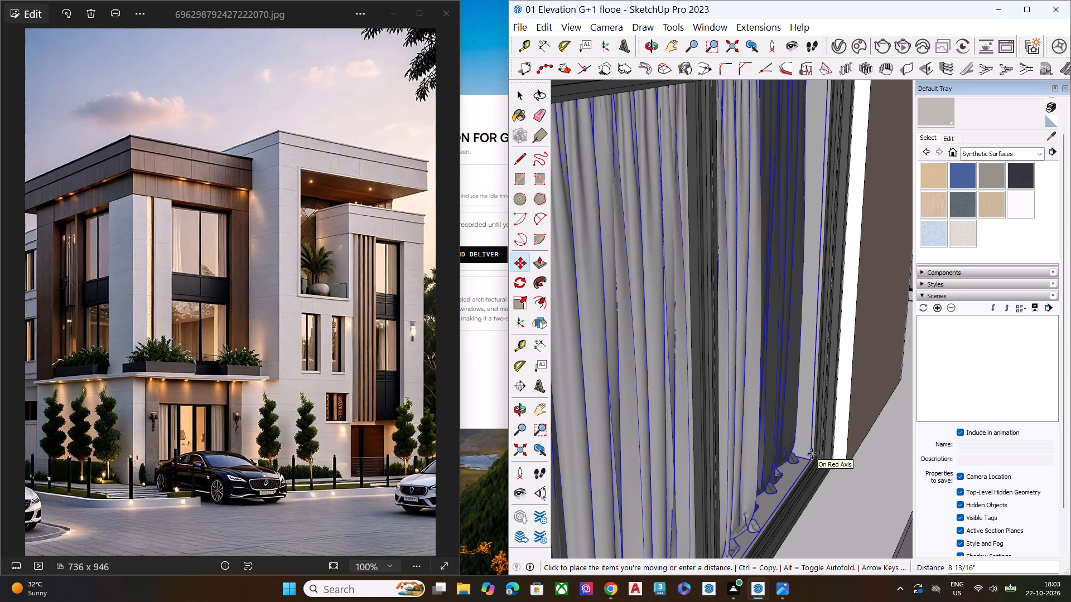
left_click(812, 454)
key("space")
scroll(800, 410, "down", 10)
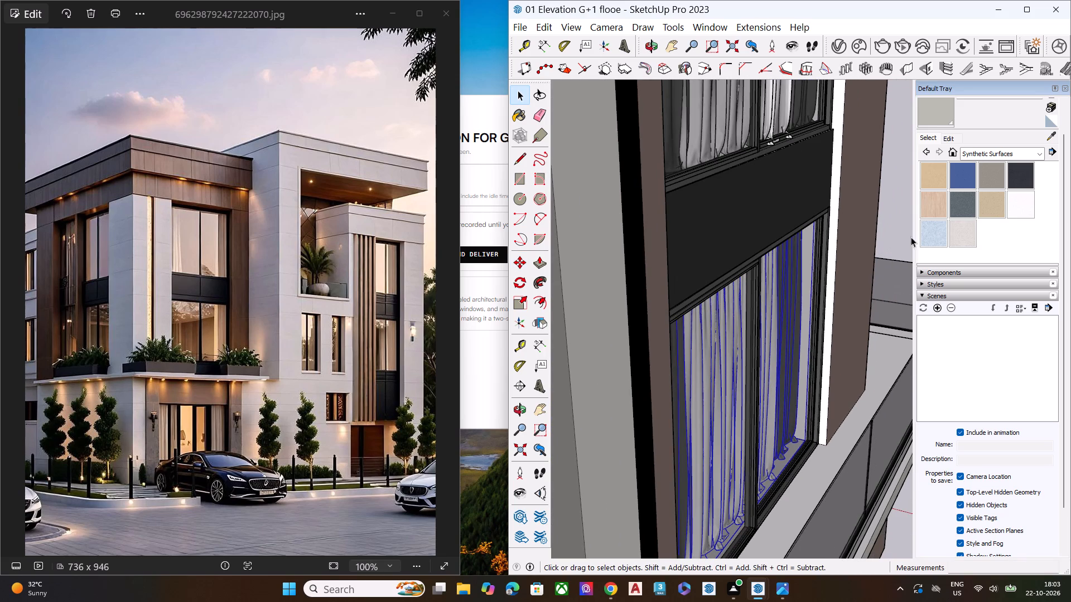
left_click(900, 206)
scroll(864, 231, "down", 10)
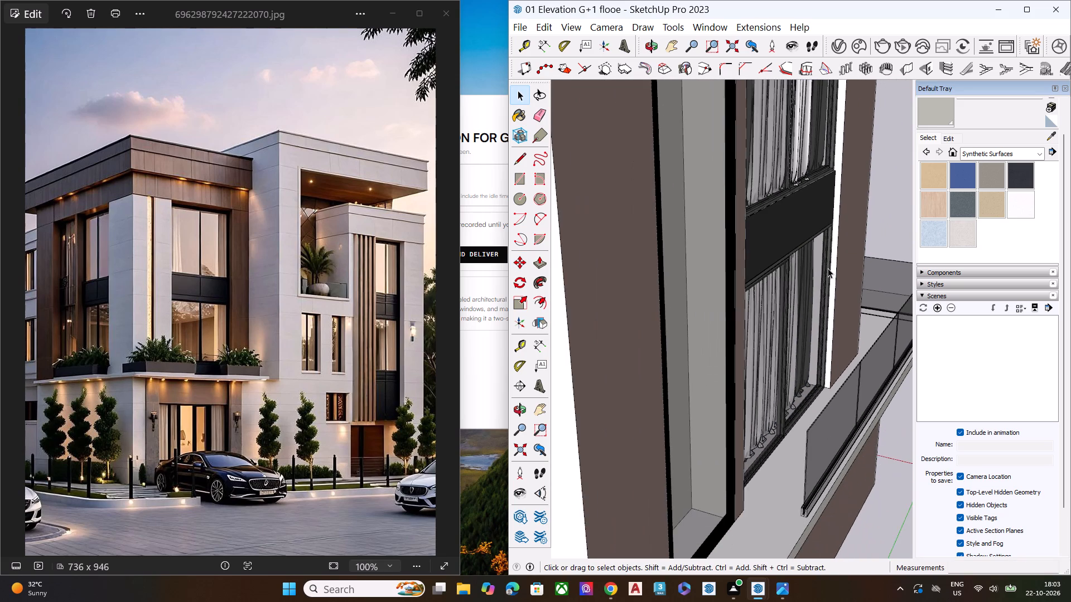
Paint the white vertical strip along the outer side of the adjoining elevation's large curtained windows with Color M08 from the Colors collection.
scroll(828, 268, "down", 18)
scroll(831, 301, "up", 1)
scroll(831, 302, "down", 1)
scroll(831, 303, "up", 1)
scroll(832, 305, "down", 1)
middle_click_drag(829, 347, 789, 272)
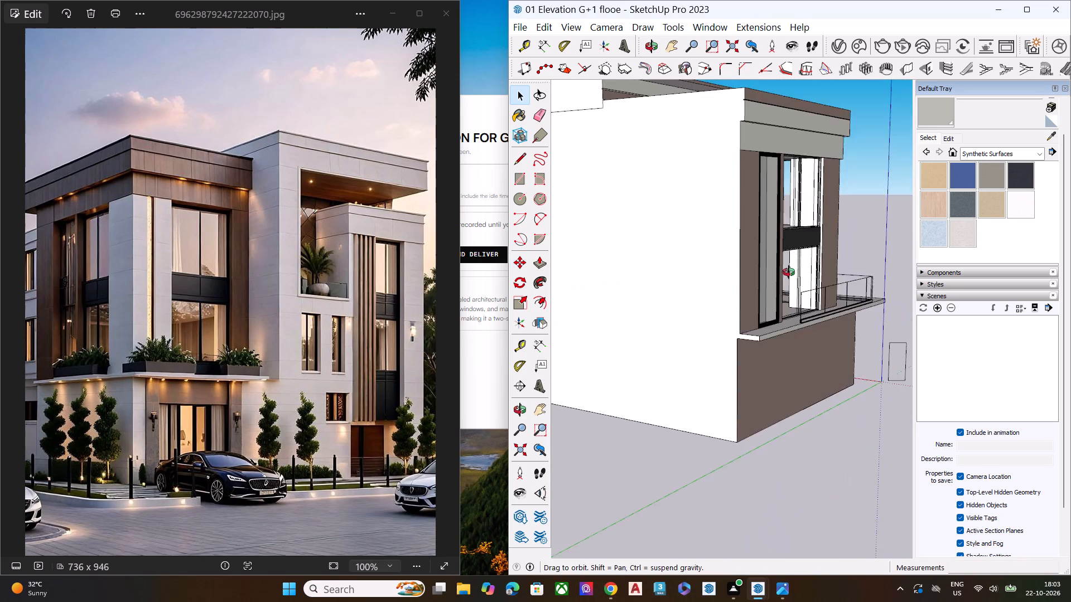
middle_click_drag(789, 272, 789, 268)
scroll(798, 225, "up", 9)
left_click(1005, 149)
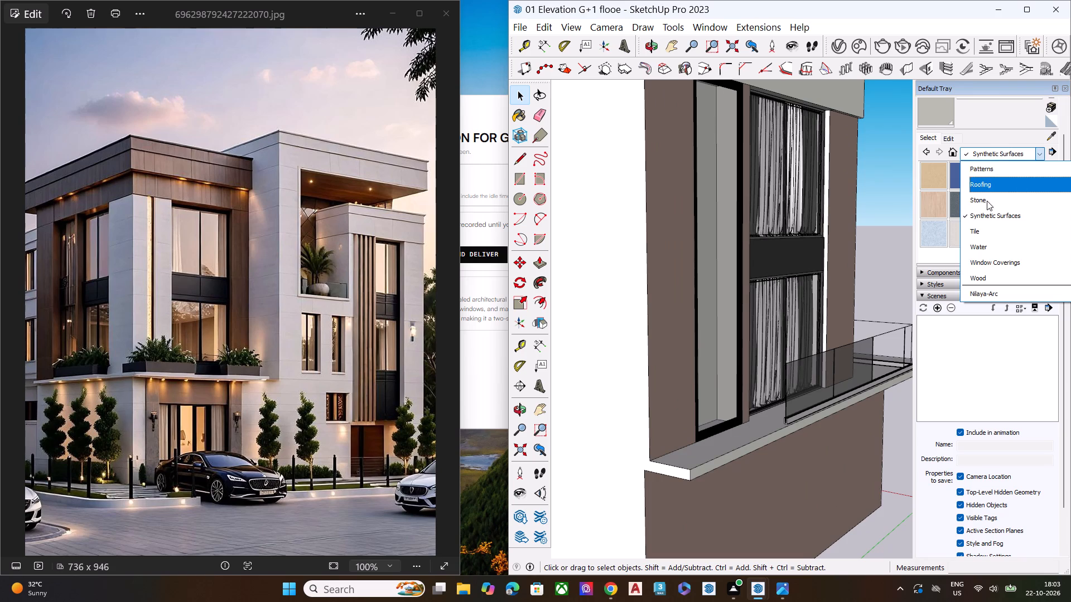
scroll(987, 201, "up", 8)
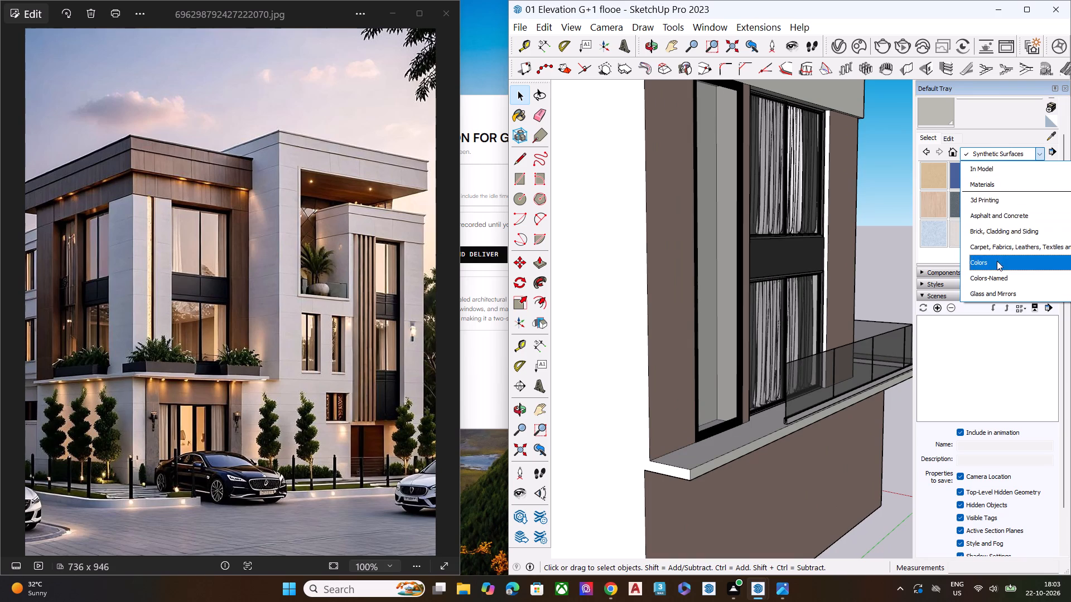
left_click(997, 261)
scroll(1030, 234, "down", 4)
scroll(1030, 234, "up", 1)
scroll(1030, 234, "down", 11)
scroll(957, 188, "up", 1)
double_click(936, 241)
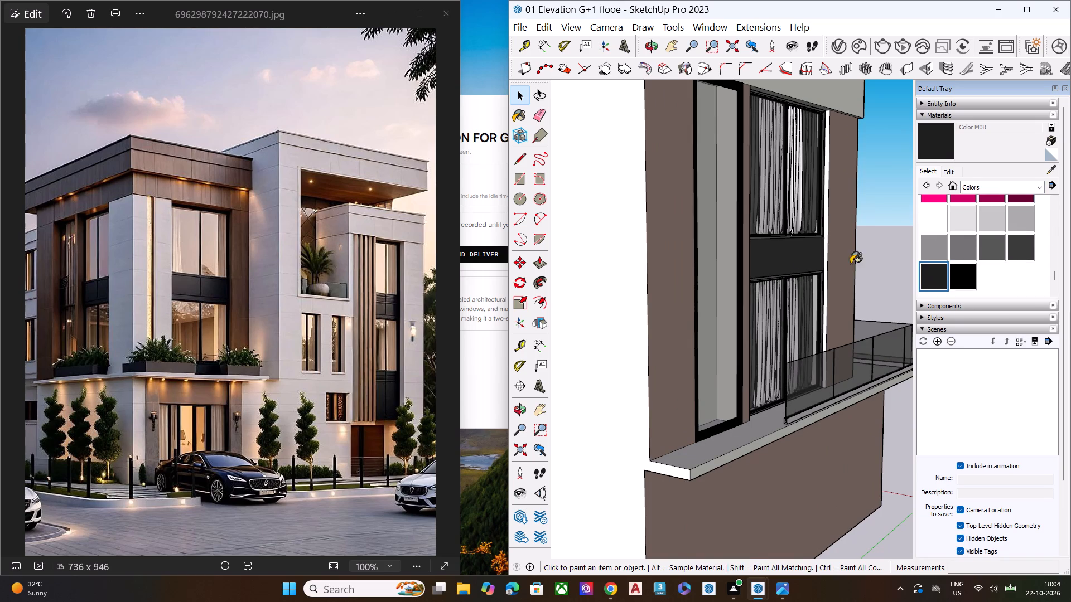
scroll(860, 96, "up", 6)
scroll(825, 125, "up", 6)
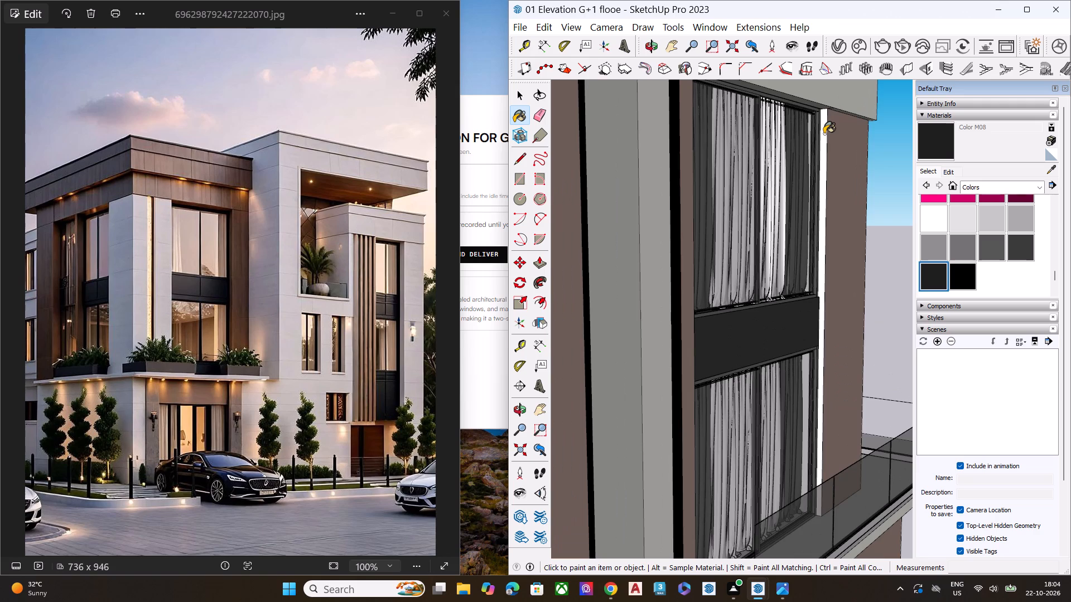
left_click(824, 134)
Paint the narrow vertical strip on the opposite side of the same curtained windows, next to the tall recess, with Color M08.
scroll(825, 141, "down", 8)
middle_click_drag(860, 222, 827, 223)
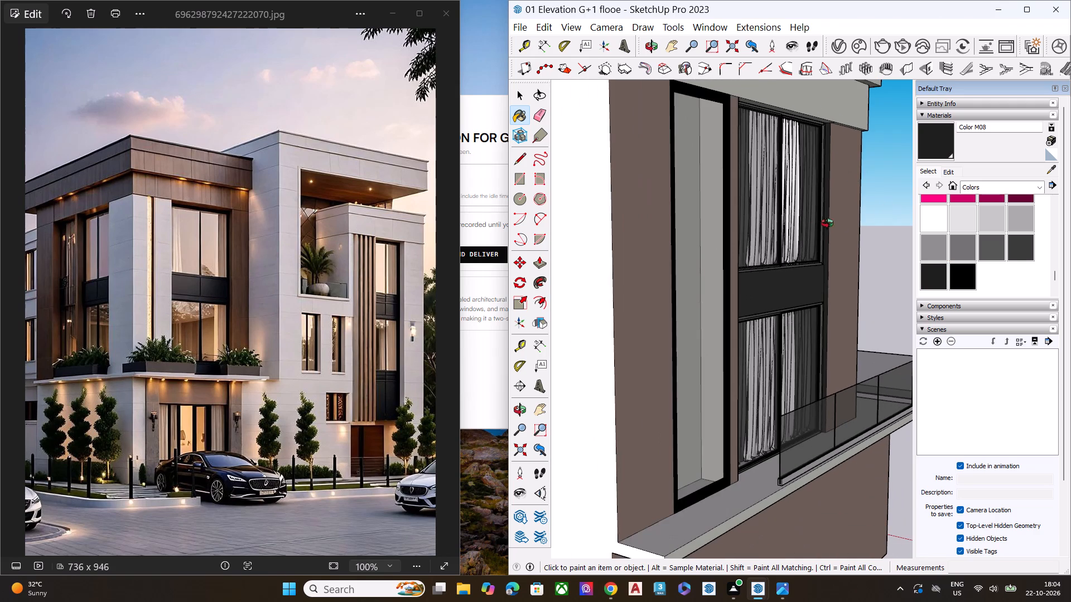
middle_click_drag(827, 223, 626, 222)
scroll(841, 196, "down", 9)
scroll(871, 230, "up", 1)
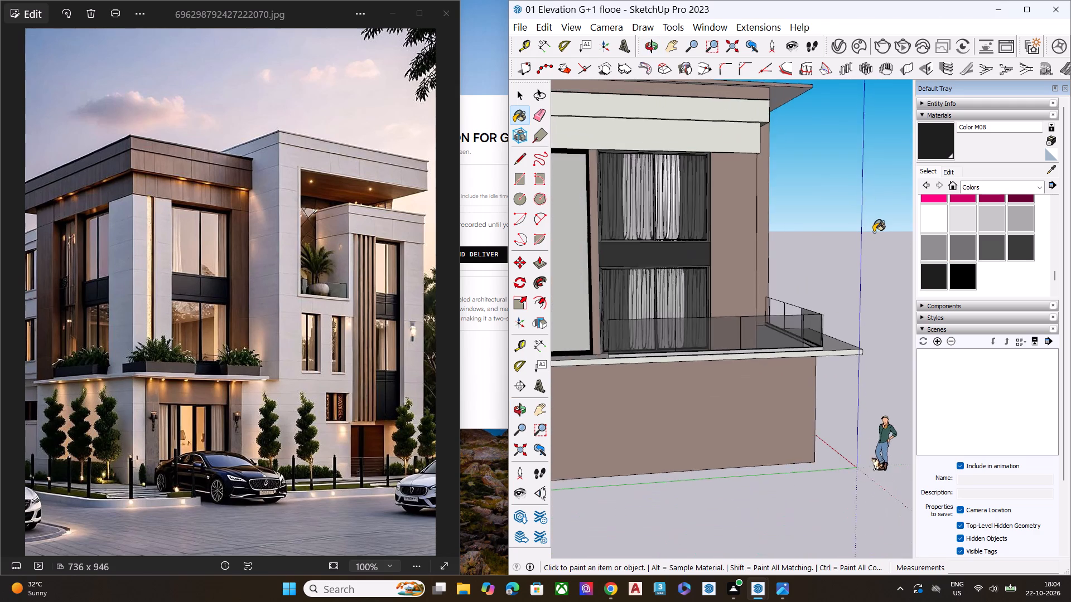
scroll(874, 232, "down", 8)
middle_click_drag(846, 247, 603, 257)
scroll(567, 237, "up", 7)
scroll(566, 229, "down", 1)
scroll(571, 227, "up", 3)
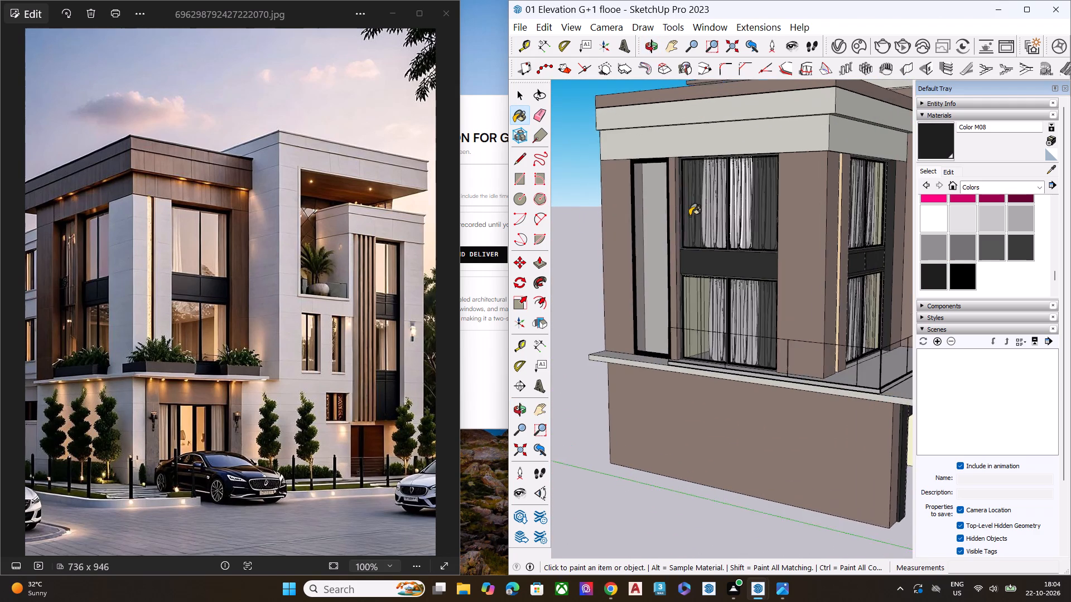
scroll(692, 206, "up", 15)
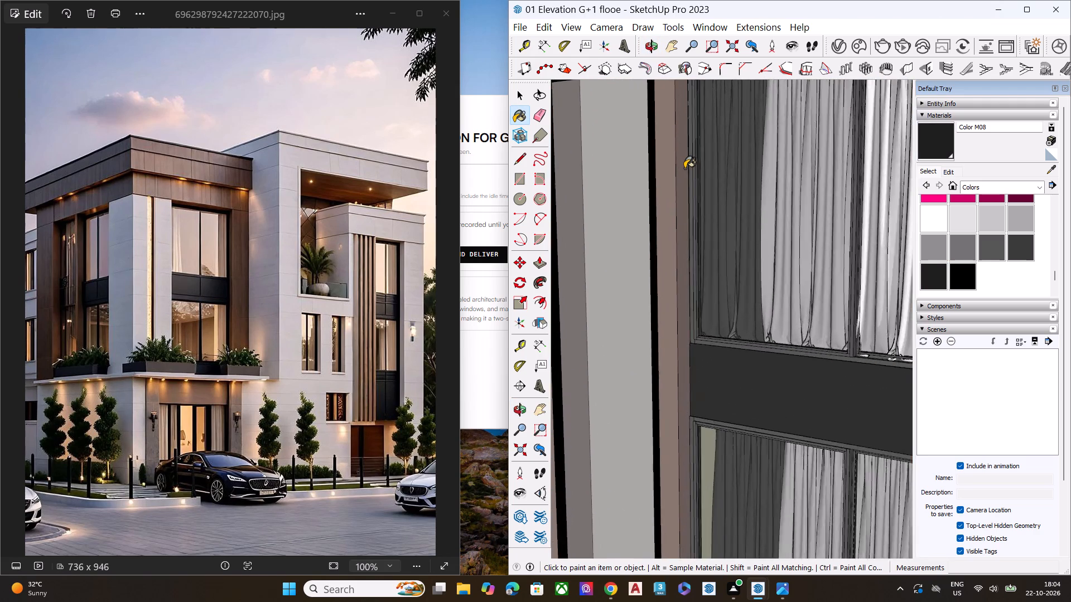
scroll(684, 168, "up", 2)
left_click(682, 169)
scroll(679, 173, "down", 10)
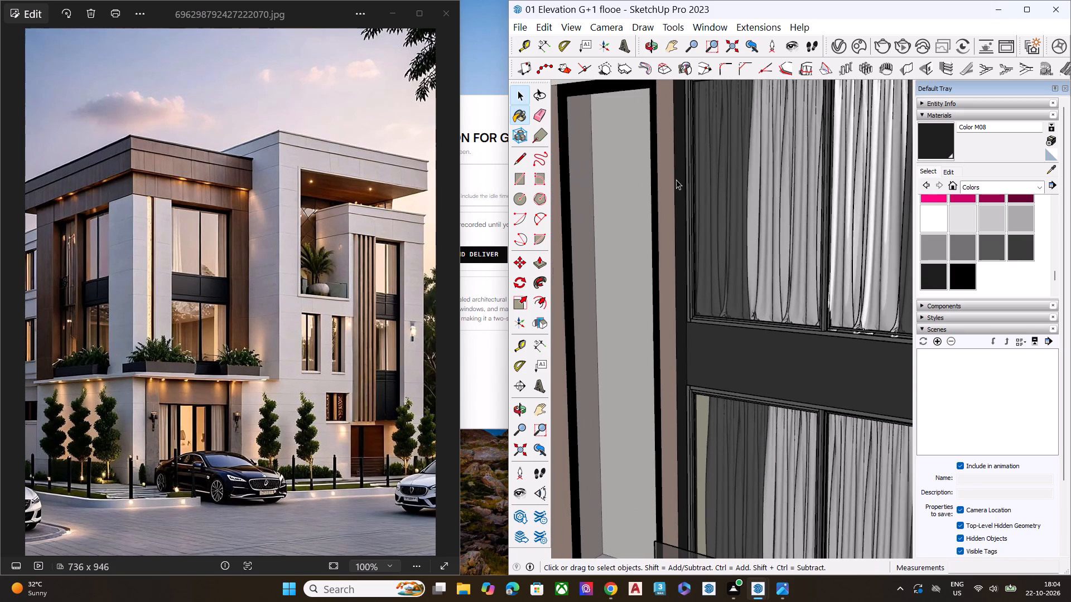
key("space")
Examine the whole house from the corner, front and far side, checking the curtained windows, balcony opening and terrace against the reference image.
scroll(676, 179, "down", 10)
scroll(676, 185, "down", 15)
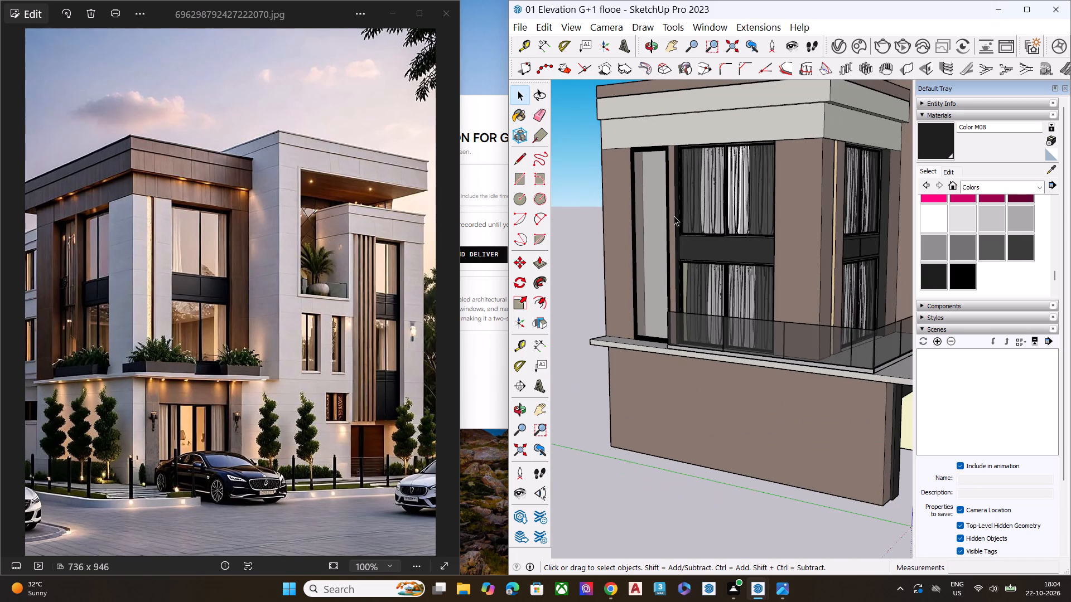
scroll(674, 216, "down", 15)
middle_click_drag(768, 273, 737, 265)
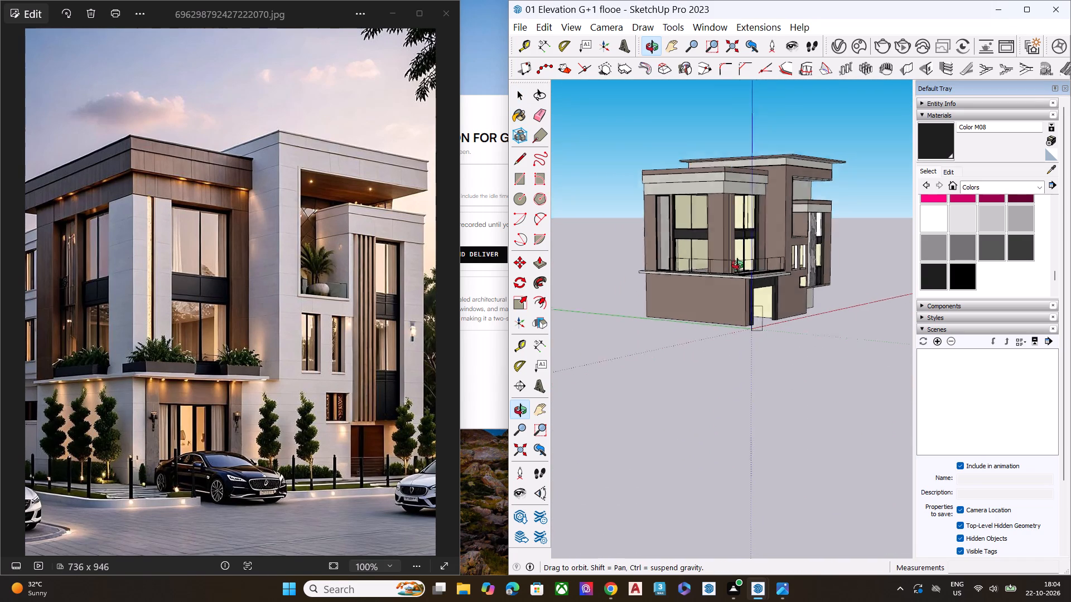
middle_click_drag(737, 265, 658, 226)
scroll(673, 239, "up", 3)
scroll(730, 265, "down", 1)
scroll(738, 266, "up", 3)
key("space")
left_click(775, 370)
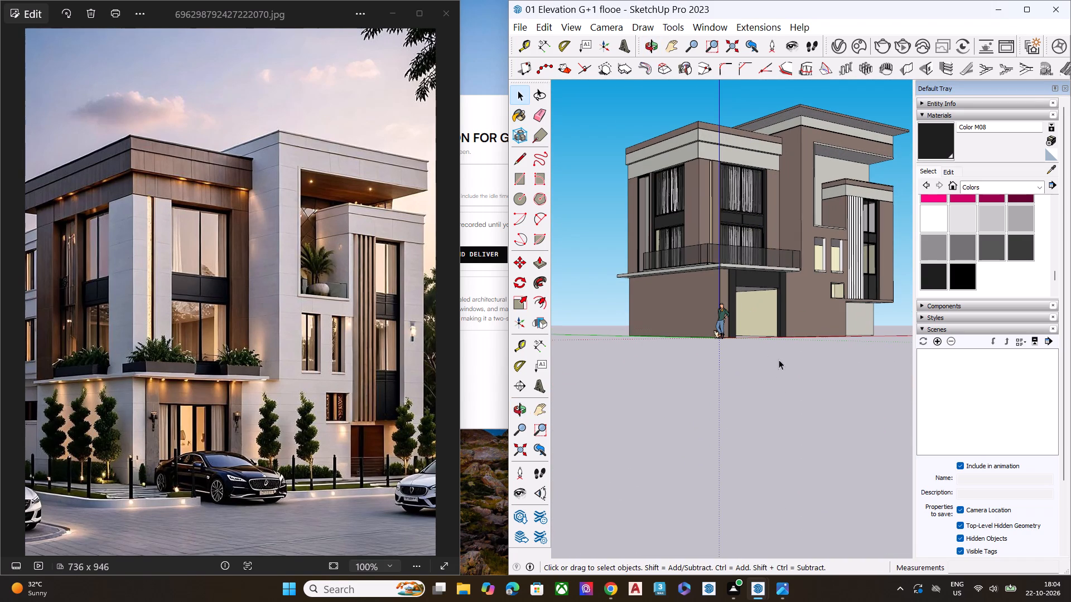
scroll(809, 292, "up", 3)
scroll(715, 306, "down", 8)
scroll(792, 282, "up", 6)
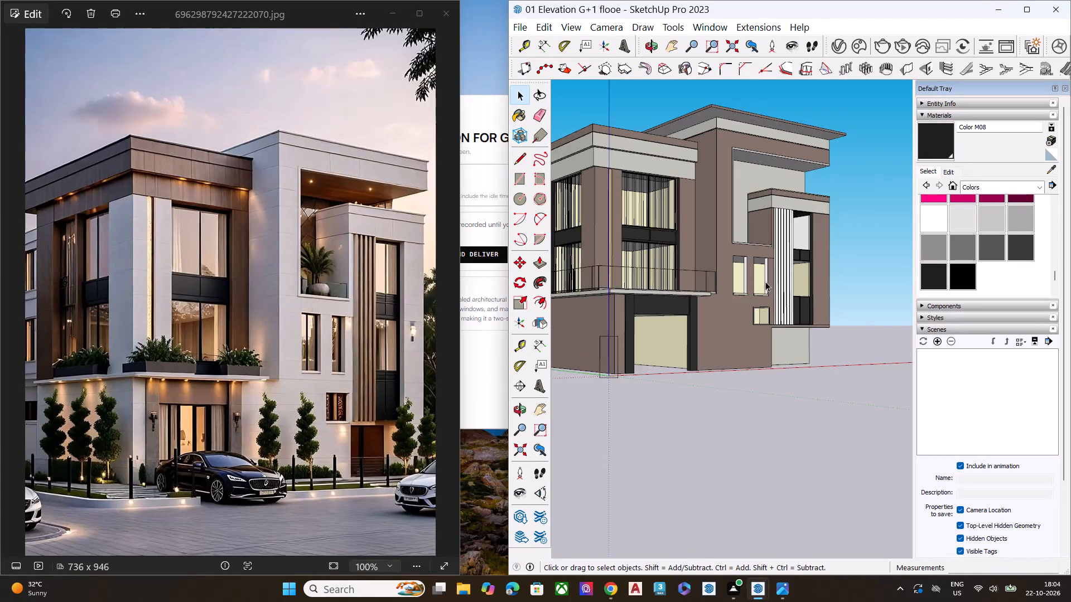
left_click(764, 414)
scroll(836, 292, "down", 5)
scroll(758, 260, "up", 9)
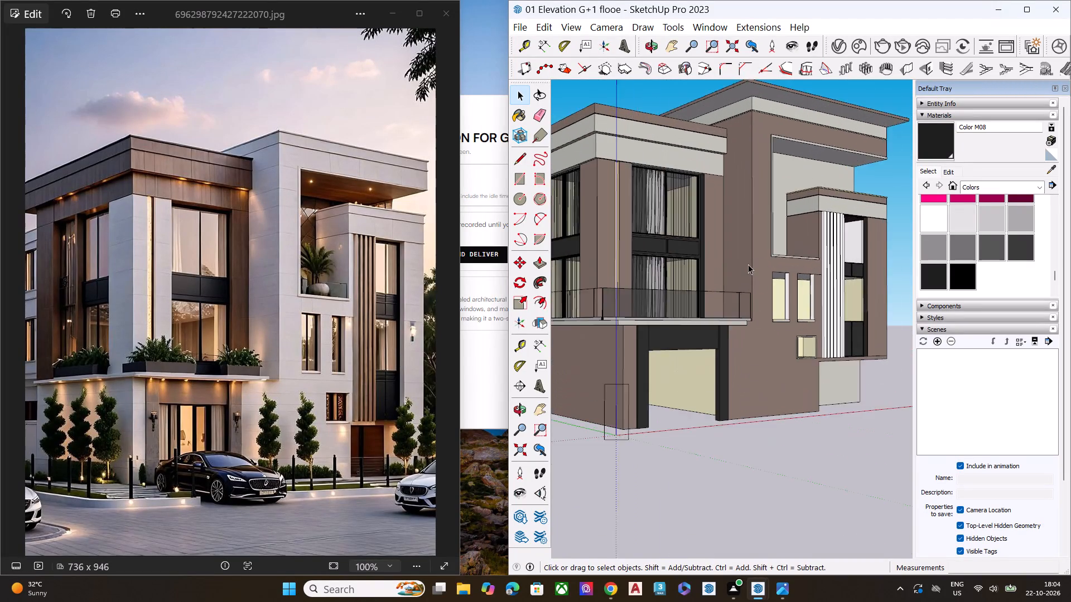
scroll(748, 265, "down", 7)
scroll(667, 420, "up", 6)
double_click(696, 462)
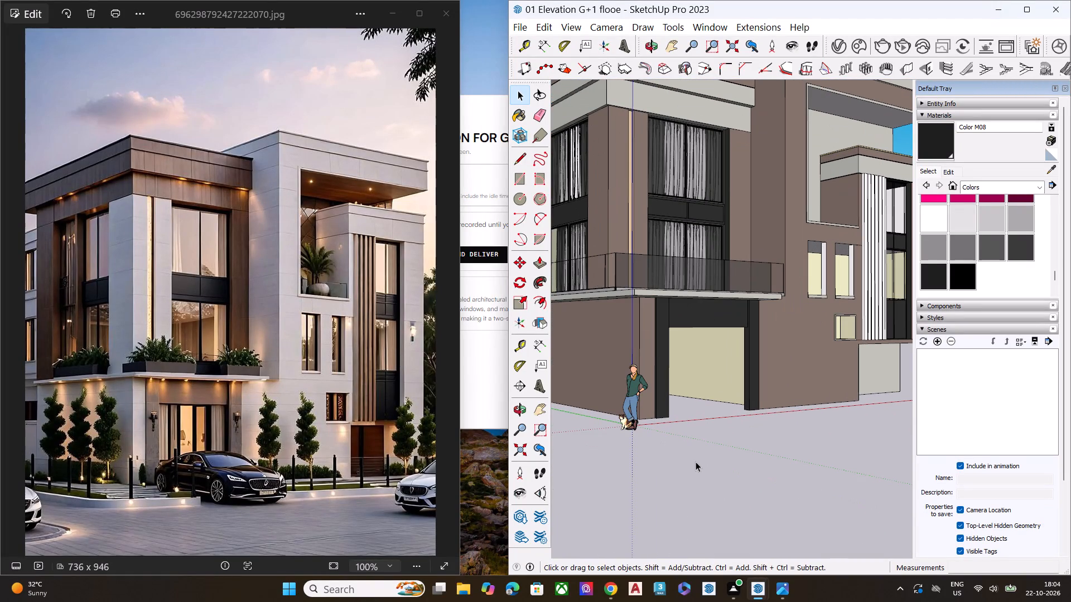
key("space")
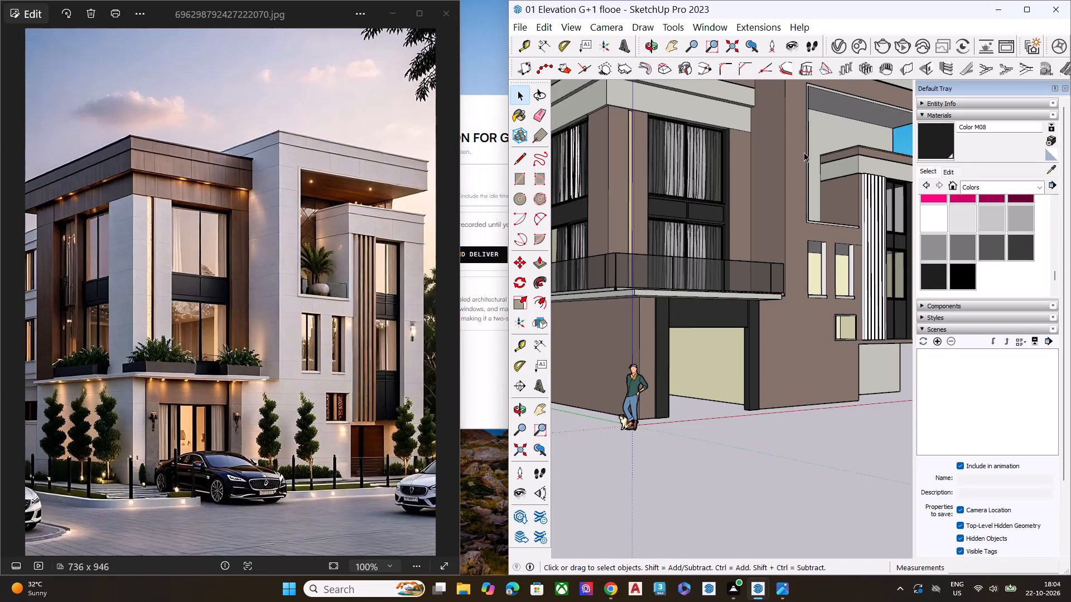
key("space")
scroll(776, 190, "down", 7)
left_click(763, 358)
middle_click_drag(779, 148, 770, 223)
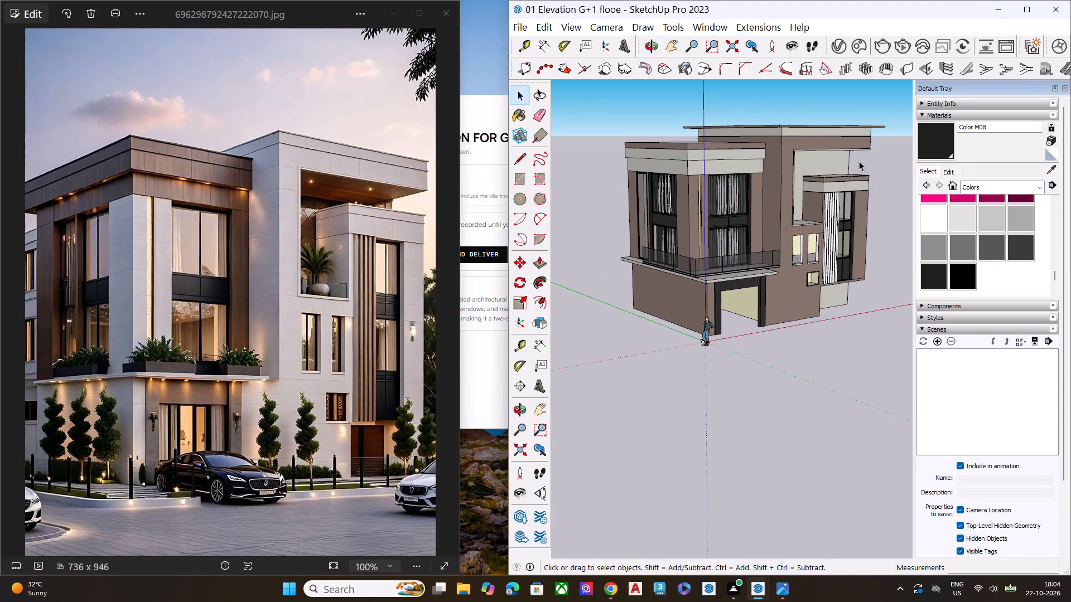
scroll(841, 171, "up", 1)
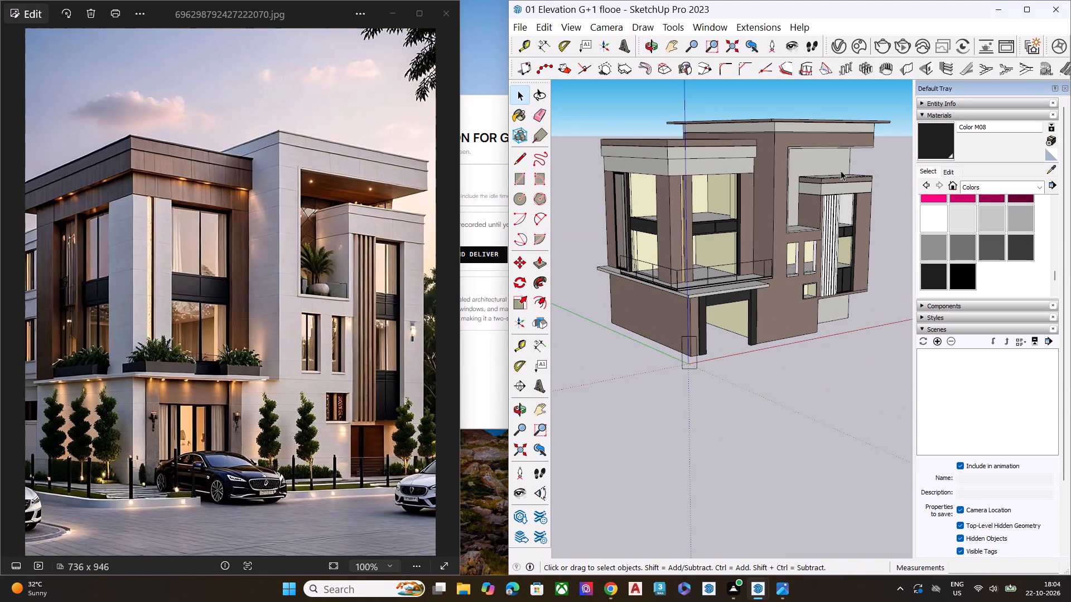
scroll(838, 172, "up", 3)
scroll(834, 176, "down", 9)
key("space")
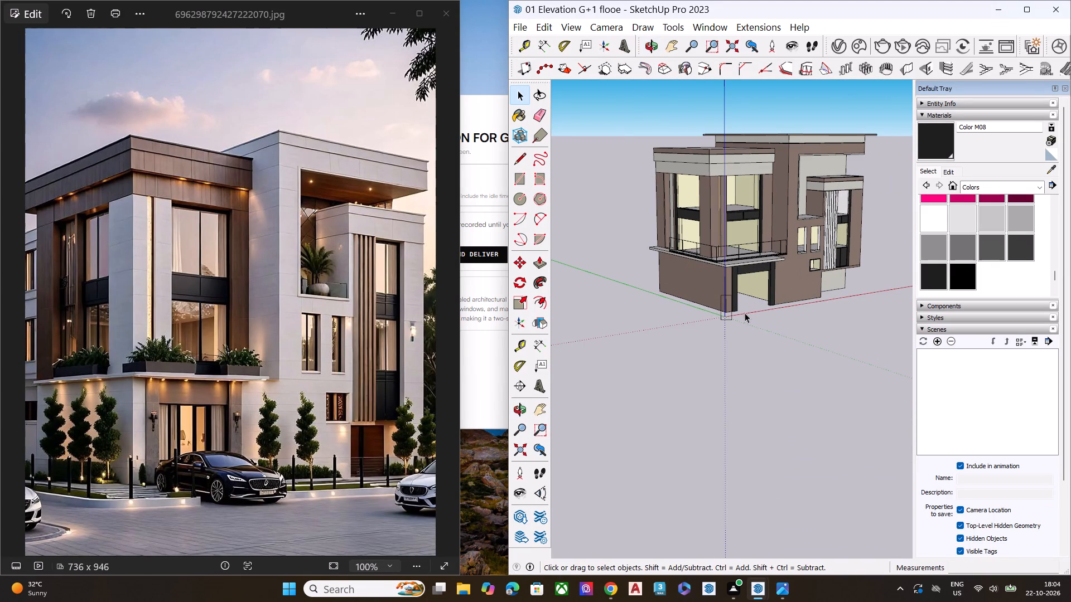
left_click(745, 313)
key("space")
left_click(752, 330)
key("space")
middle_click_drag(781, 194, 729, 161)
scroll(729, 161, "up", 9)
scroll(747, 220, "down", 10)
scroll(751, 232, "up", 1)
middle_click_drag(749, 230, 542, 224)
middle_click_drag(835, 231, 580, 240)
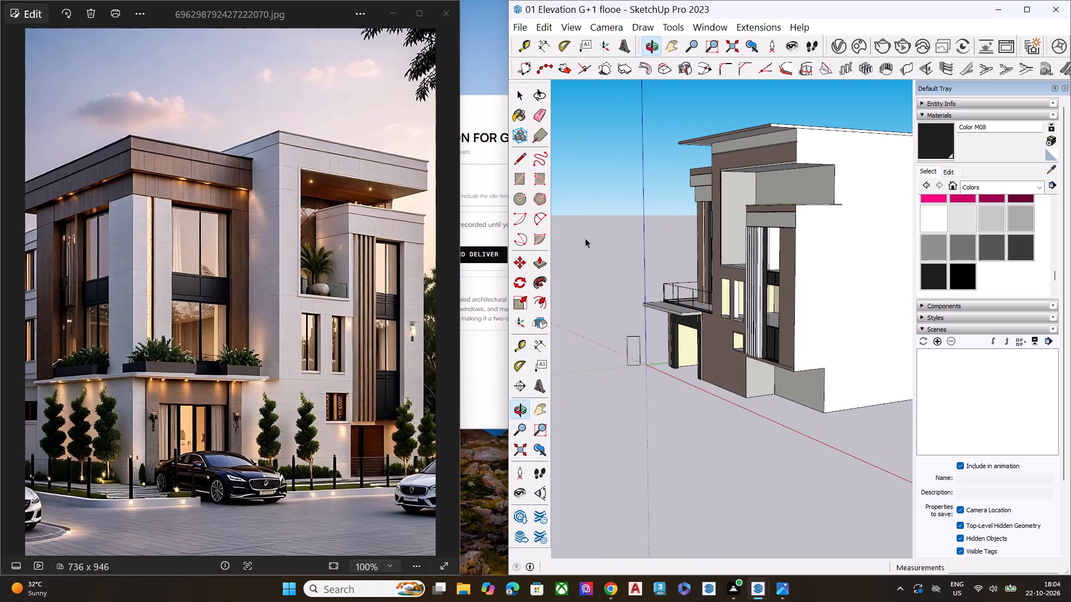
middle_click_drag(741, 217, 778, 156)
scroll(778, 156, "up", 9)
middle_click_drag(751, 196, 751, 269)
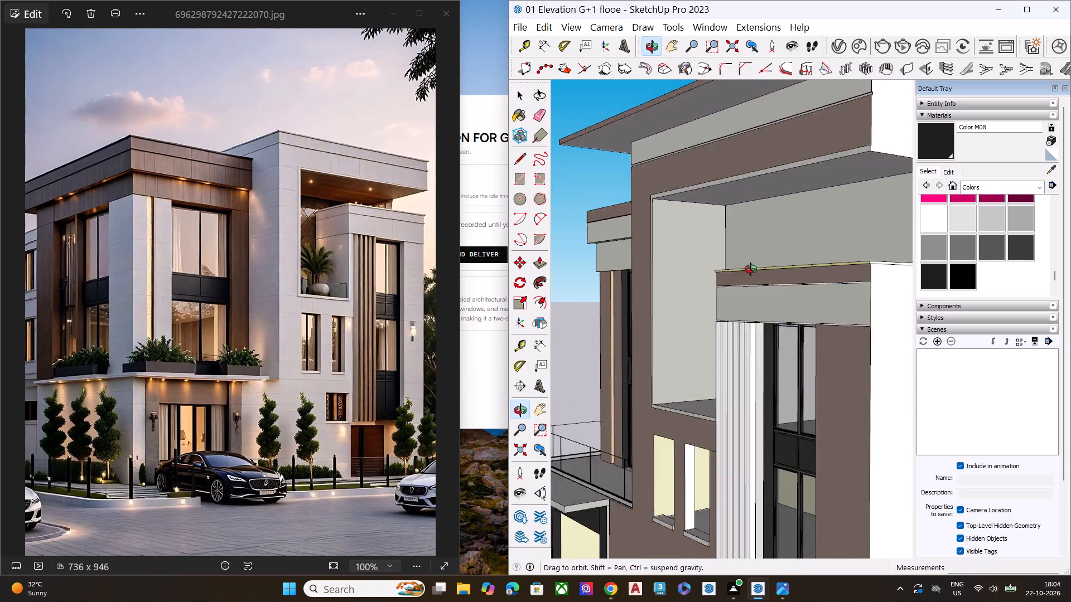
middle_click_drag(751, 269, 764, 297)
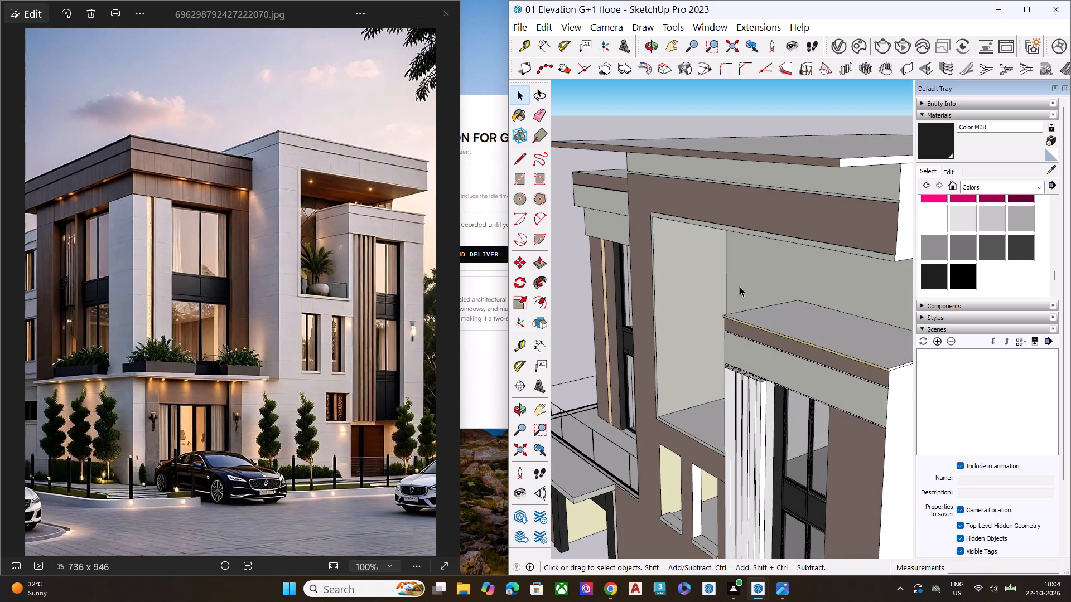
Copy the front balcony's glass railing by its lower end corner about 11' out in front of the house.
scroll(721, 305, "down", 7)
scroll(707, 349, "up", 1)
scroll(702, 356, "down", 1)
scroll(701, 358, "up", 5)
left_click(668, 399)
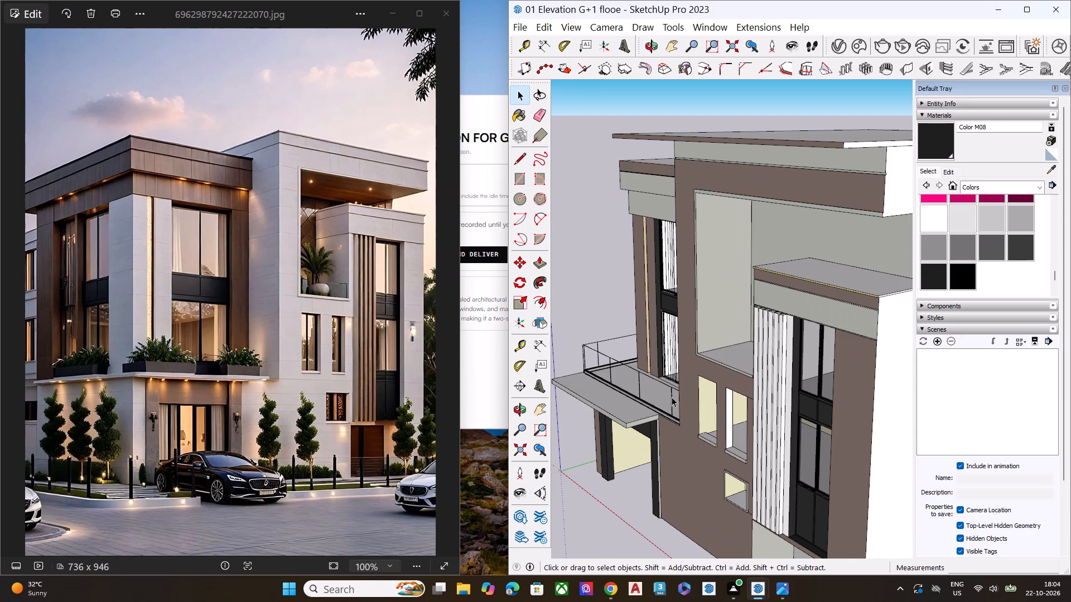
scroll(668, 396, "up", 11)
key("m")
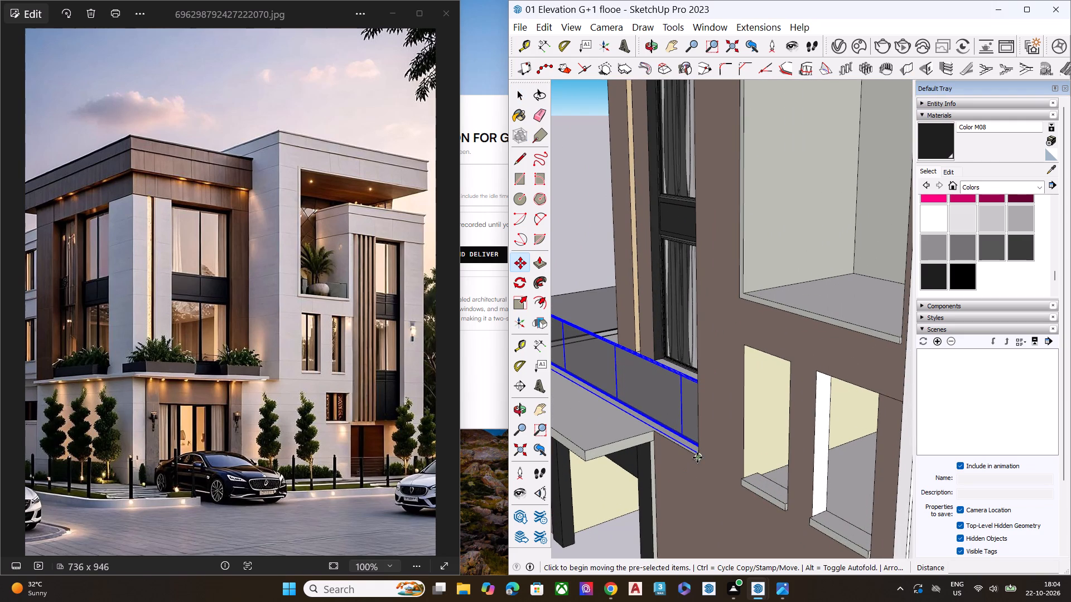
left_click(701, 456)
scroll(677, 264, "down", 3)
scroll(672, 258, "up", 1)
scroll(672, 258, "down", 5)
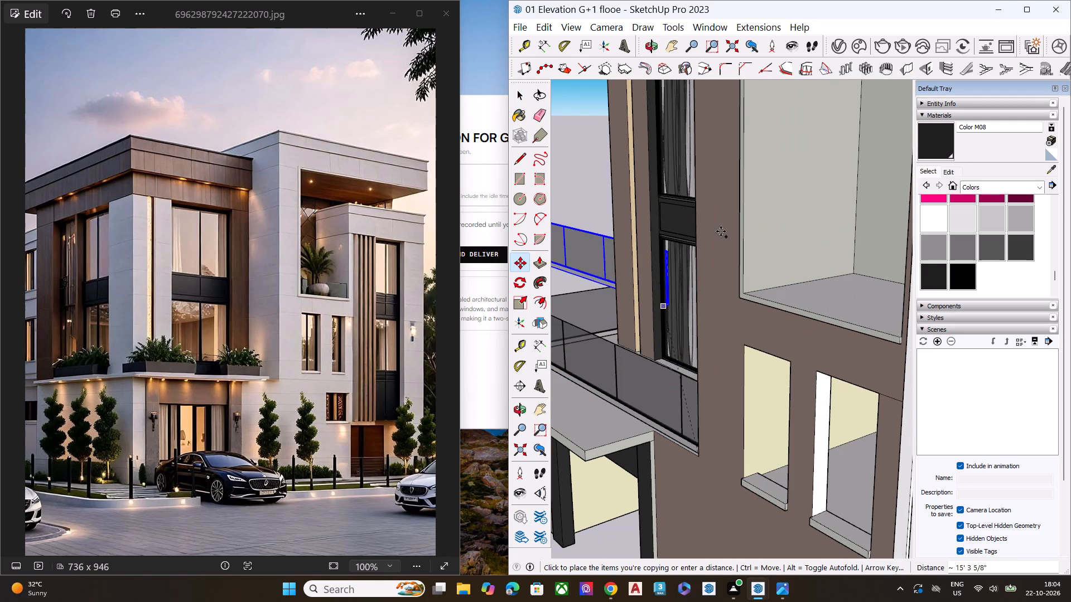
scroll(718, 234, "down", 11)
scroll(745, 187, "down", 9)
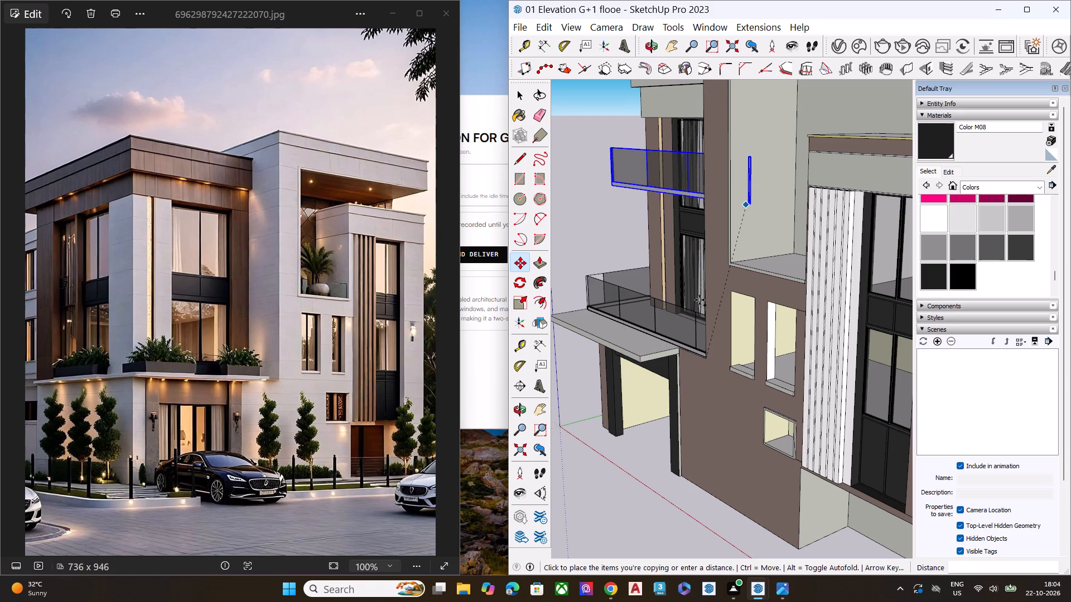
left_click(568, 394)
key("space")
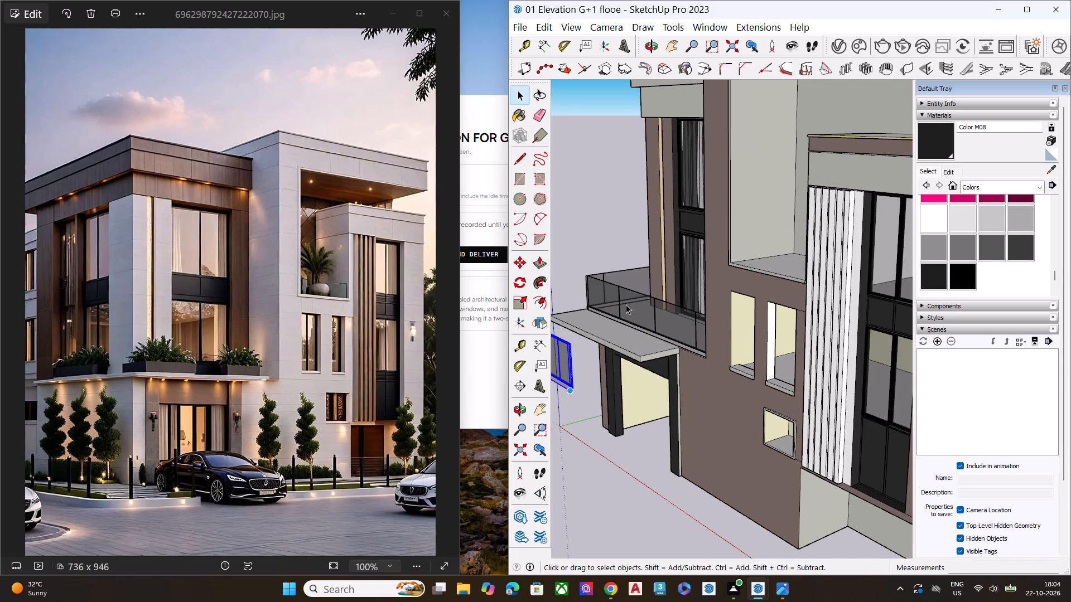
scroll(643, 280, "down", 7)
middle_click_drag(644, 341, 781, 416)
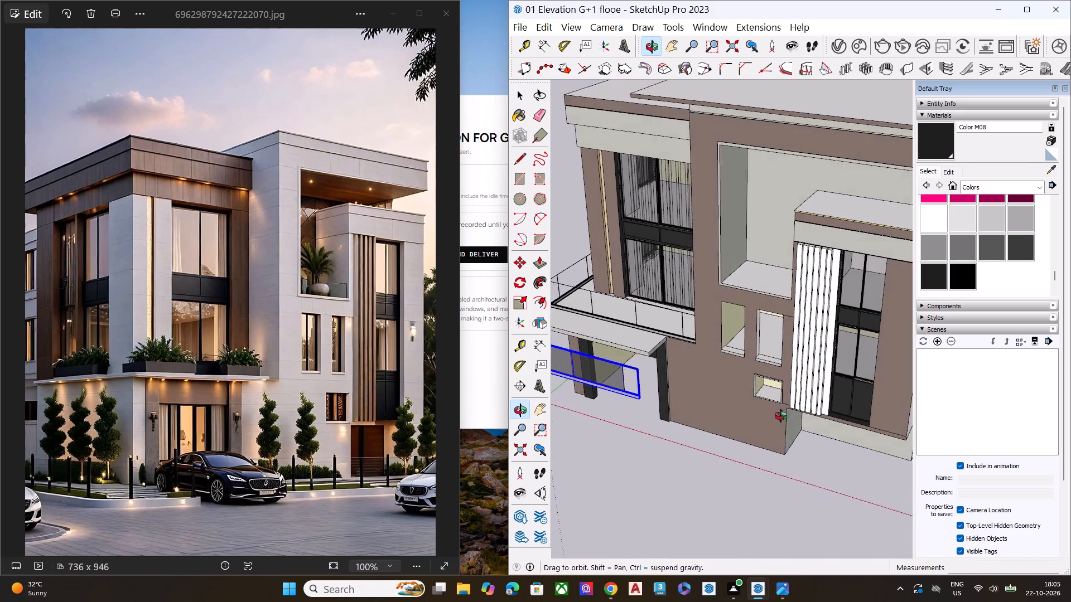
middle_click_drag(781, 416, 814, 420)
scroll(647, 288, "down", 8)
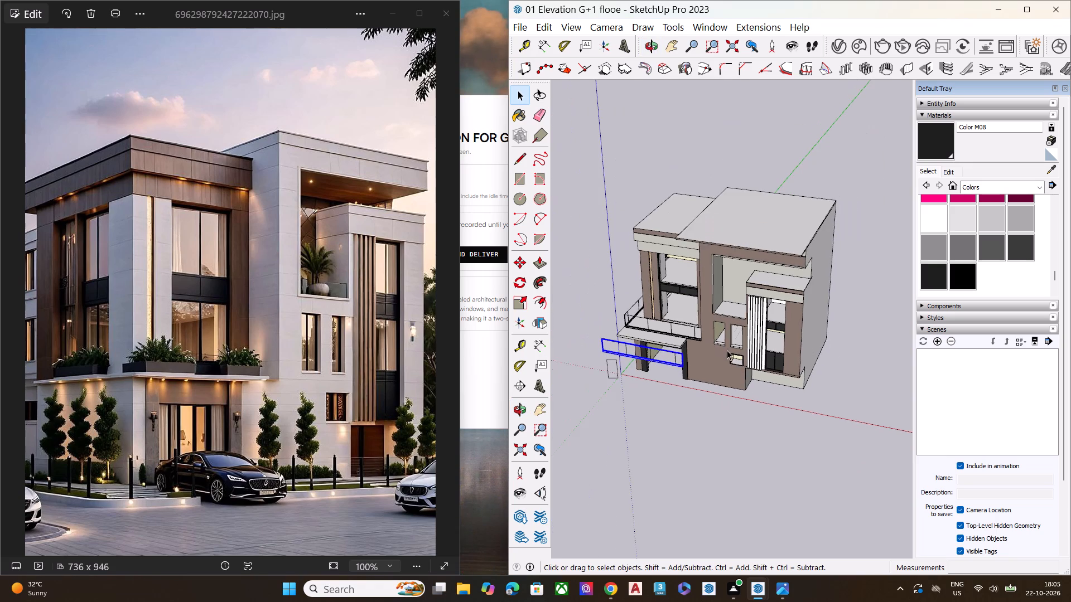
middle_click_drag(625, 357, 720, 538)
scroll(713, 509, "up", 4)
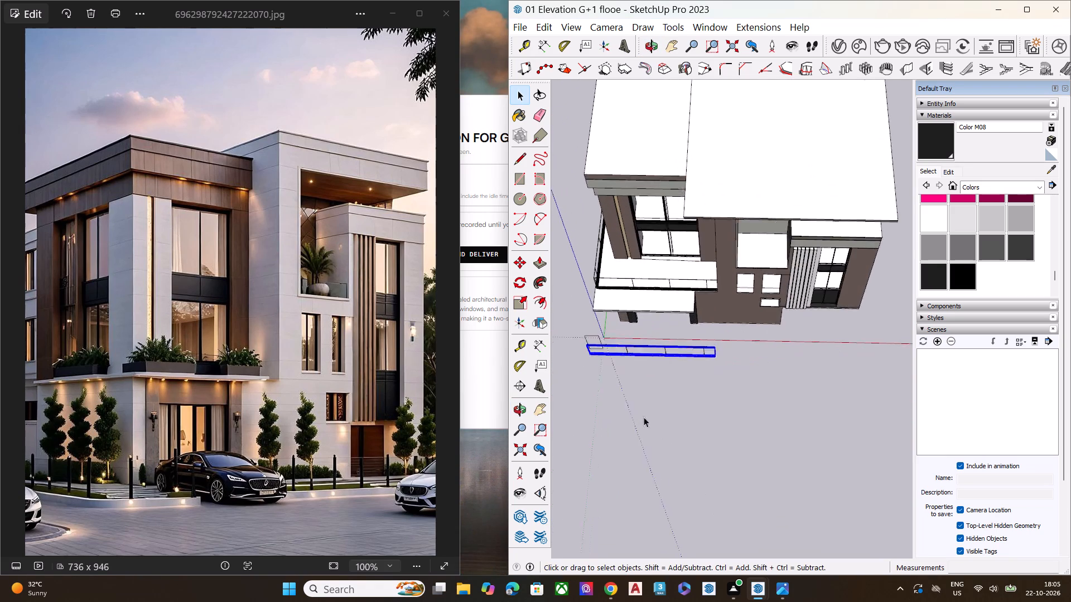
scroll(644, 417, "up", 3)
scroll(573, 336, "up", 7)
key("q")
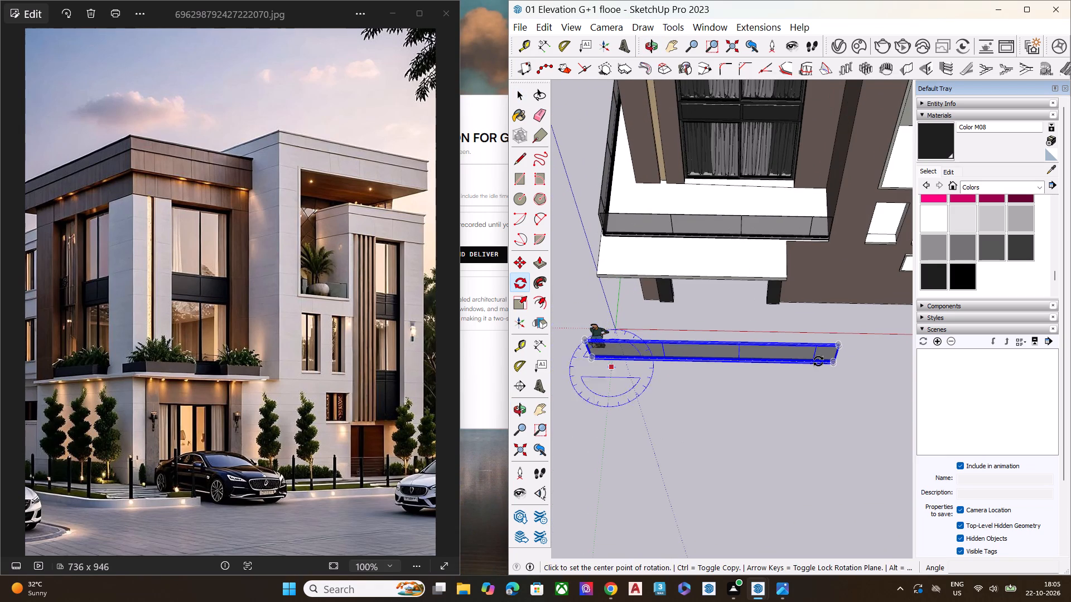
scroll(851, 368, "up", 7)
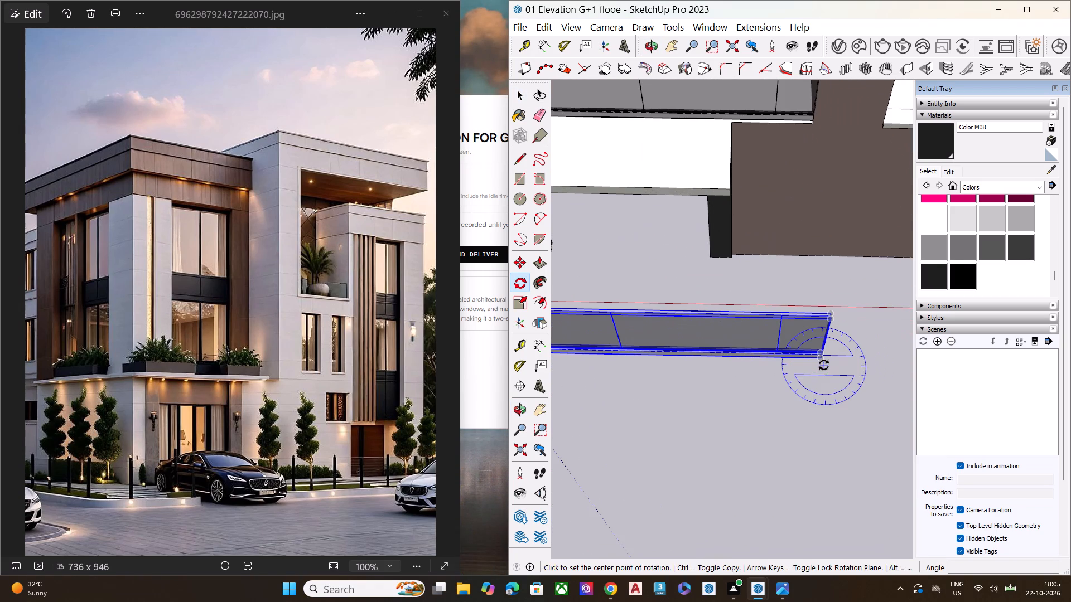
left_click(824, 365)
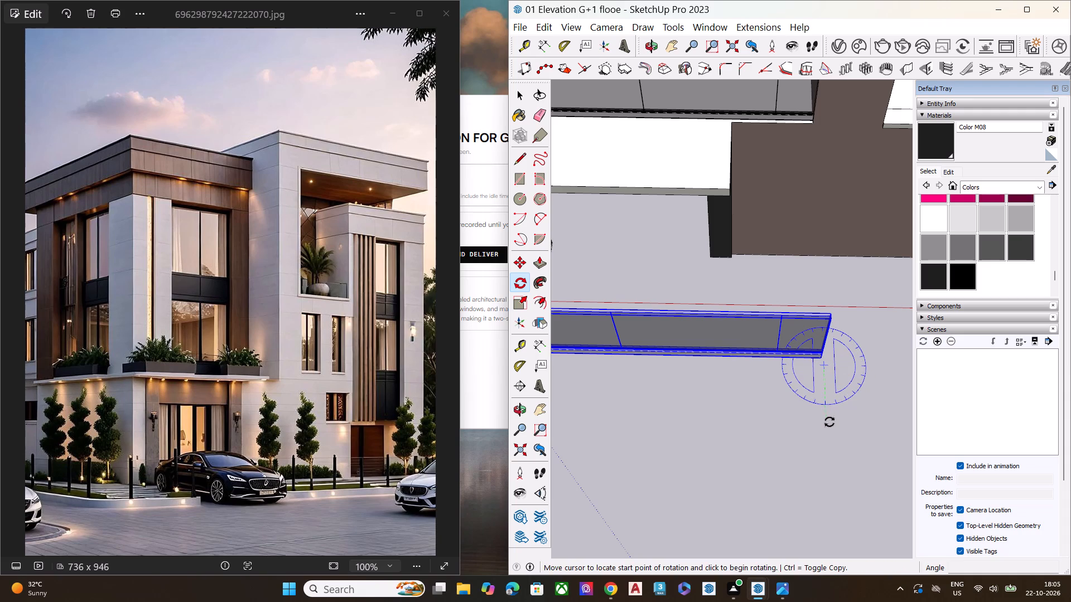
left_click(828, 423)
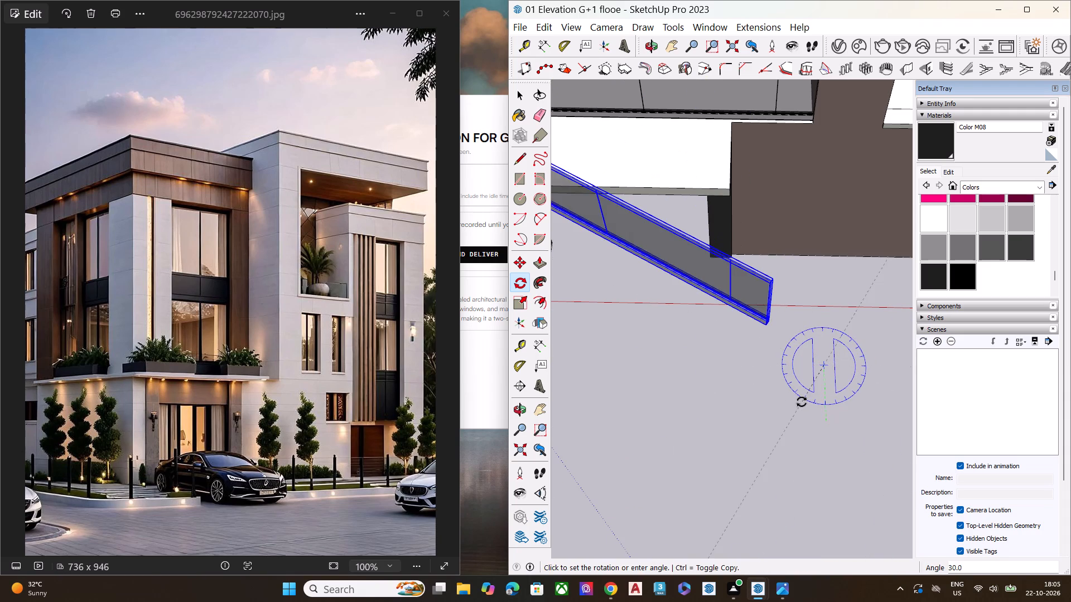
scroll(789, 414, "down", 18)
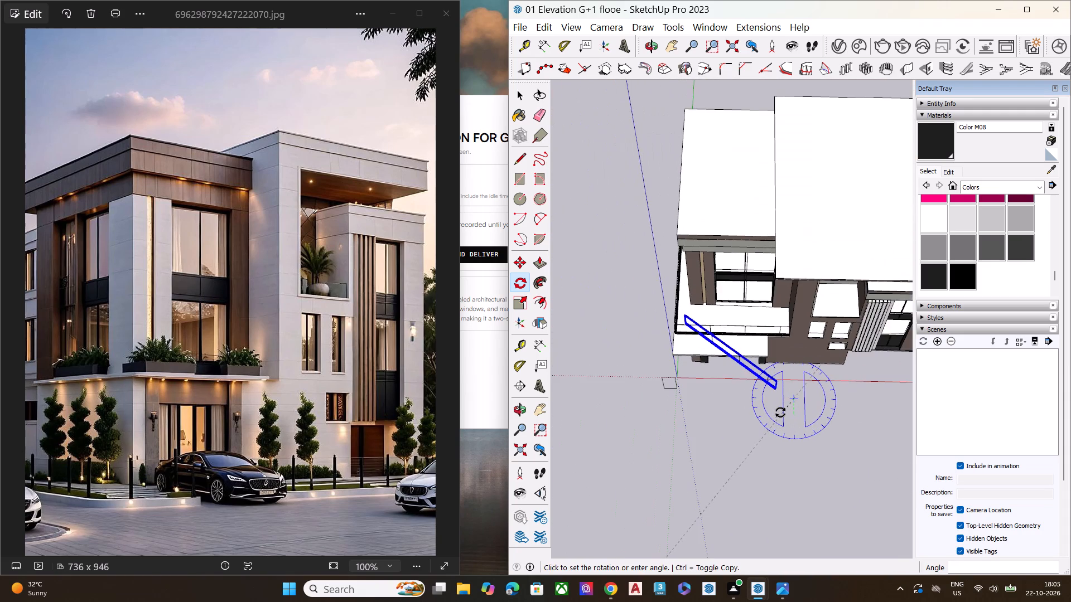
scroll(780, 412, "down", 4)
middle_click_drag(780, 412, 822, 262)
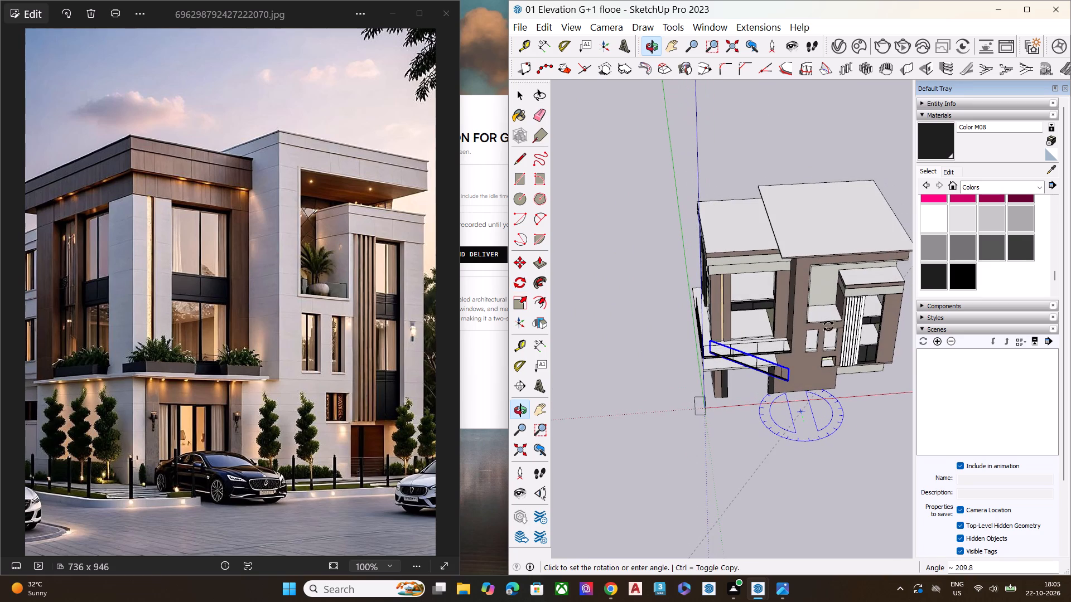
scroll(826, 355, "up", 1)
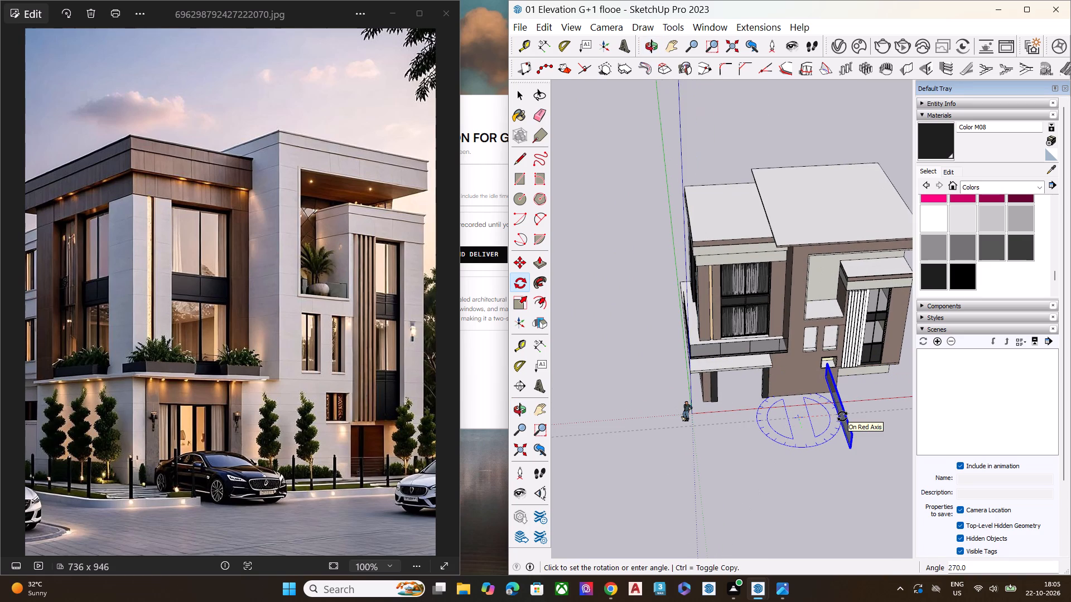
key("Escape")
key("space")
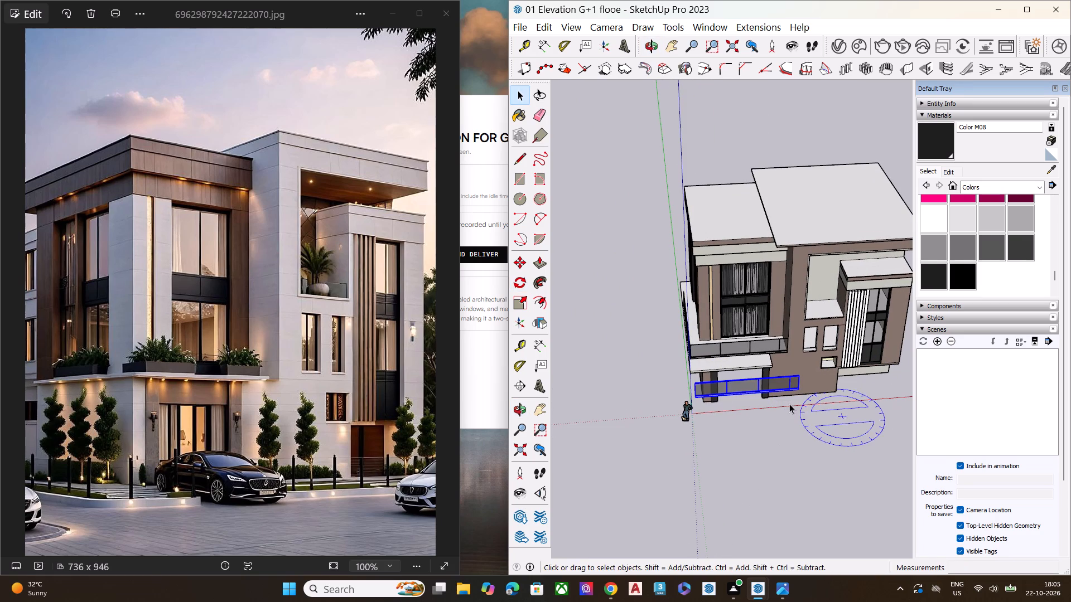
Scale the copied glass railing in front of the house along its length to a red-axis factor of 0.50.
scroll(784, 398, "up", 7)
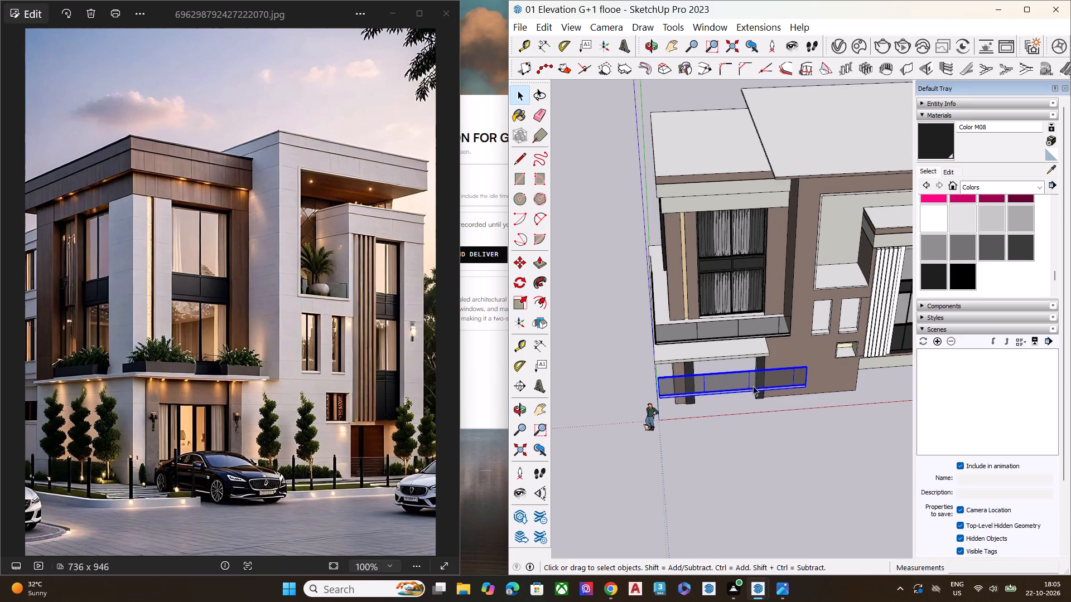
key("s")
scroll(658, 387, "up", 6)
left_click(658, 387)
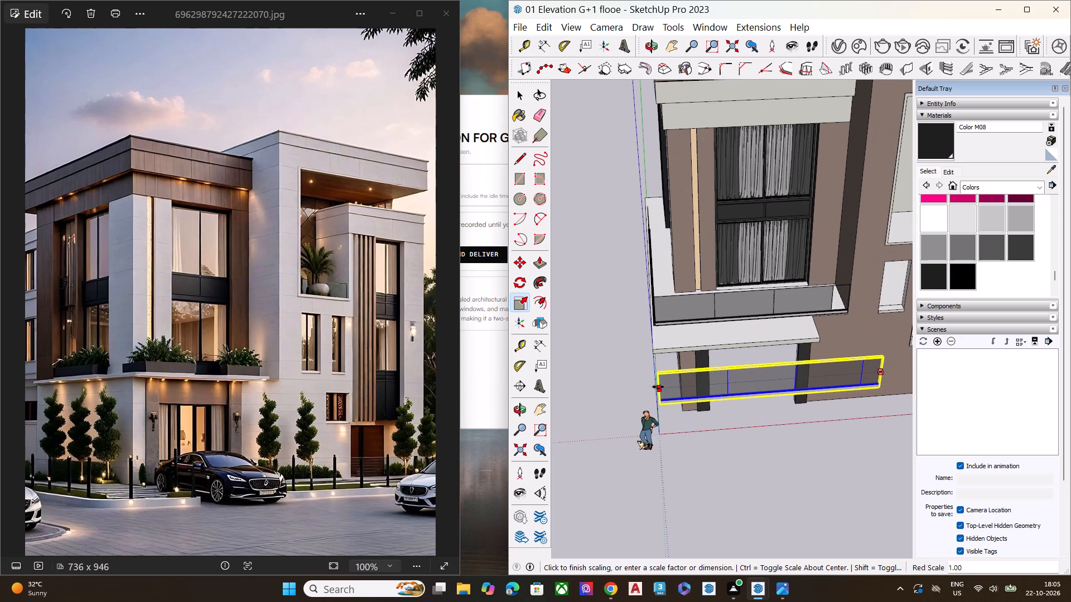
left_click(788, 381)
key("space")
left_click(785, 424)
Move the shortened glass railing by its lower end corner onto the sill of the tall recess, at the end beside the white fluted panel.
middle_click_drag(865, 386, 695, 309)
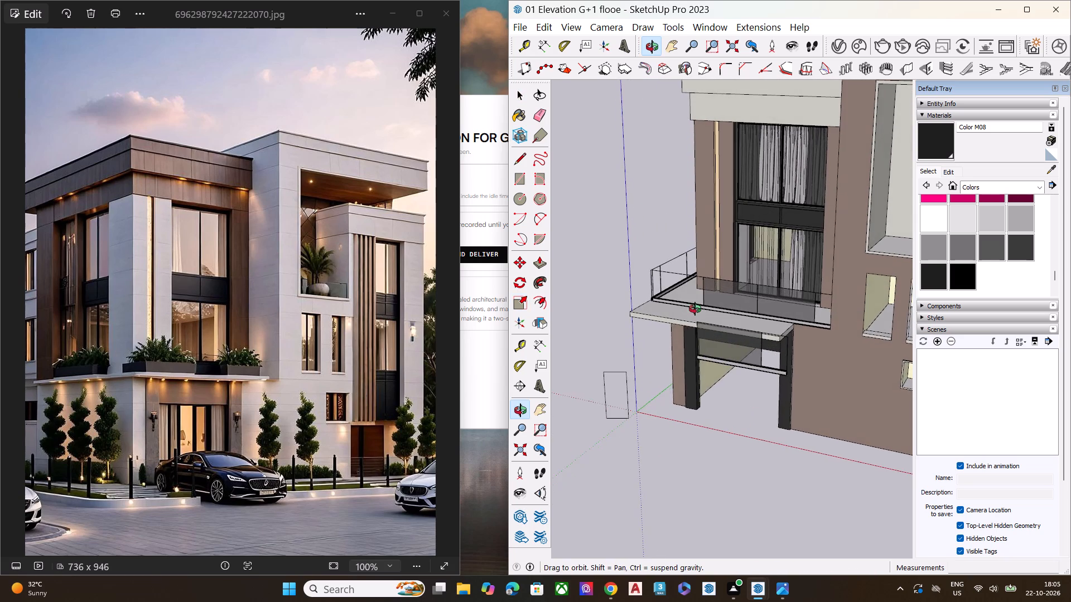
middle_click_drag(695, 309, 677, 312)
scroll(754, 346, "up", 17)
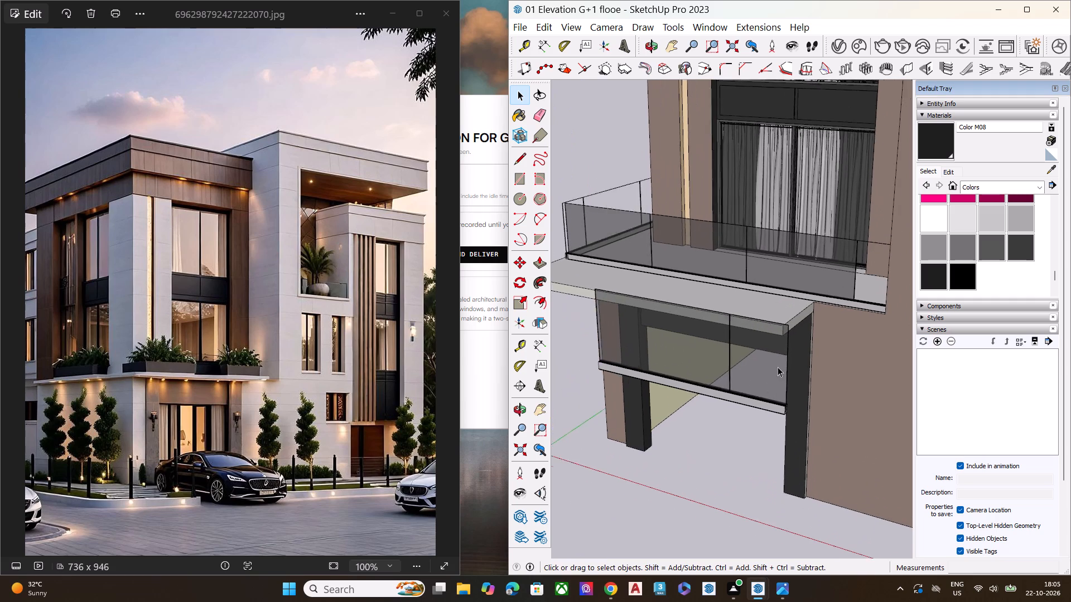
key("m")
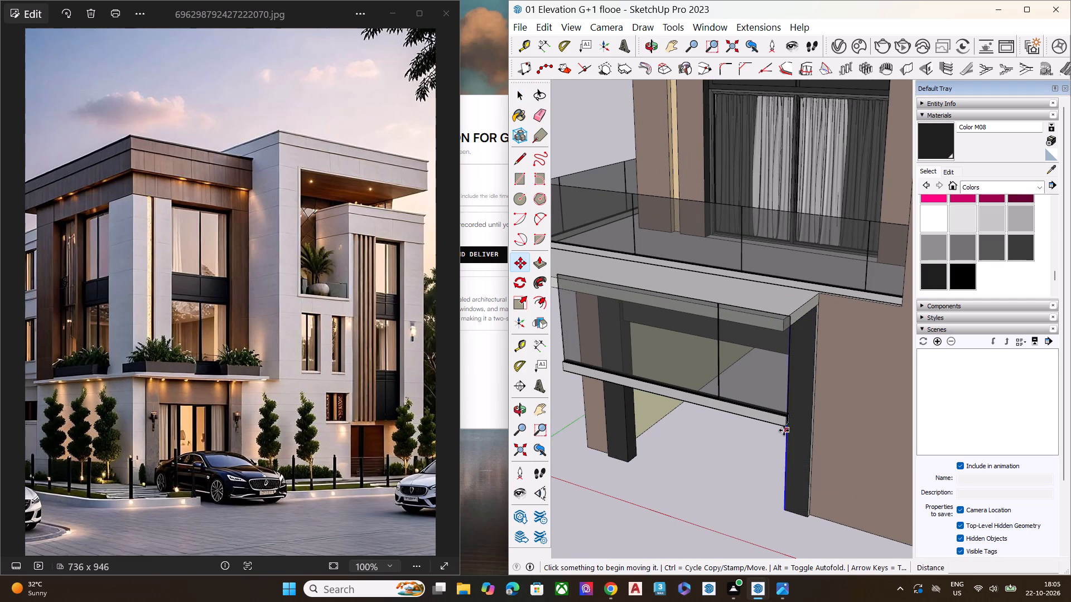
middle_click_drag(780, 428, 710, 426)
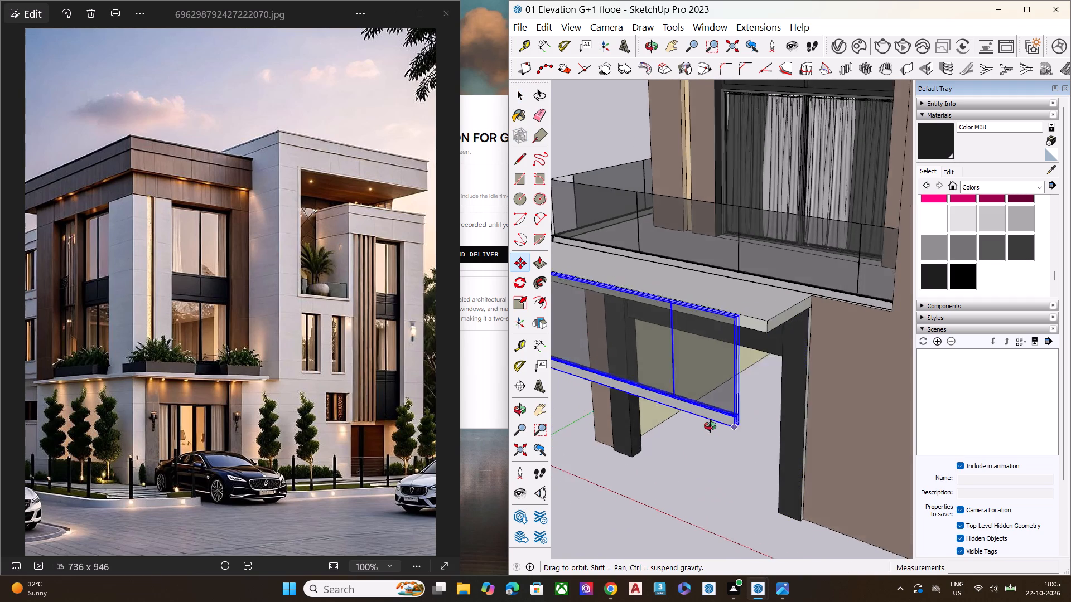
middle_click_drag(710, 426, 704, 426)
scroll(704, 426, "up", 7)
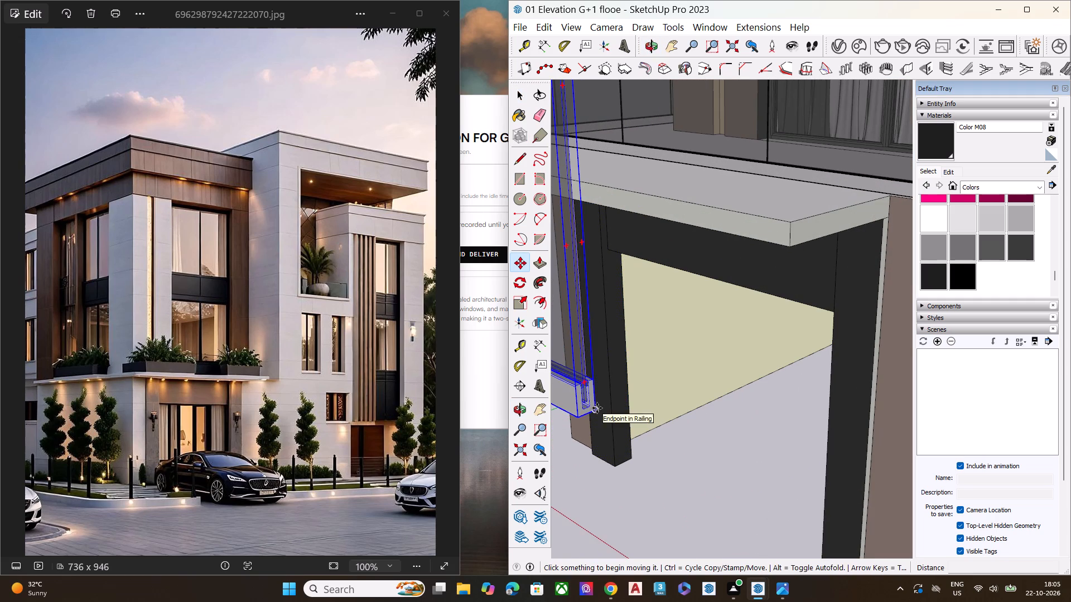
left_click(596, 411)
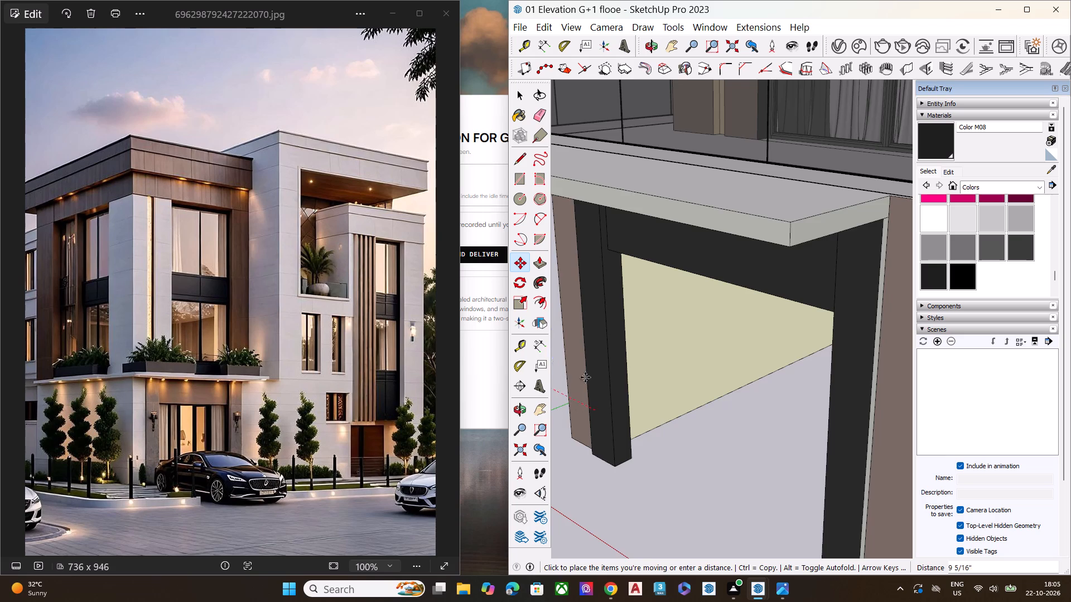
scroll(586, 377, "down", 16)
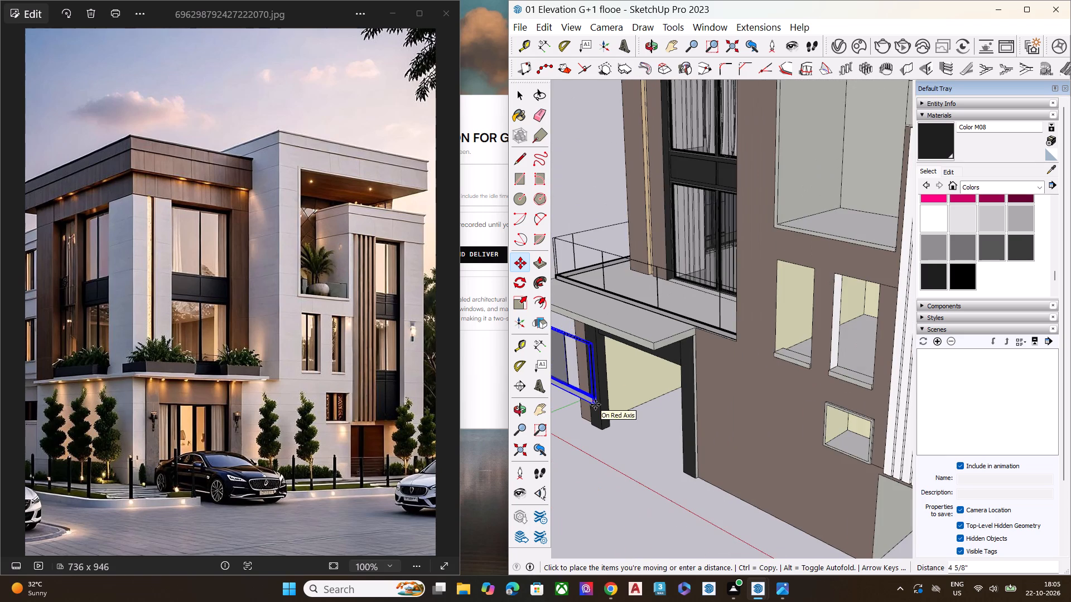
scroll(595, 405, "down", 4)
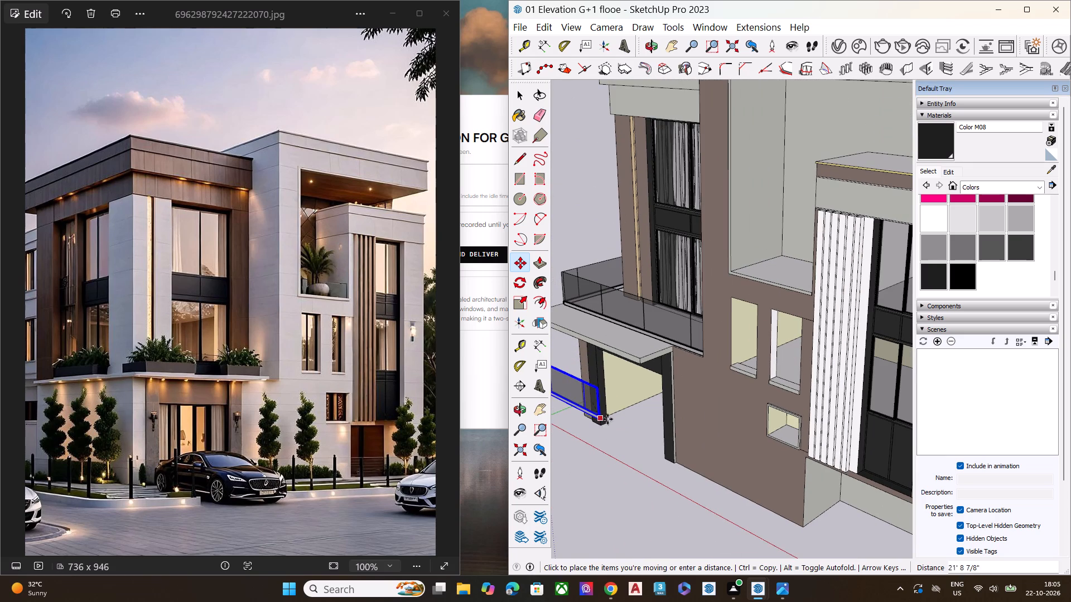
scroll(818, 403, "down", 1)
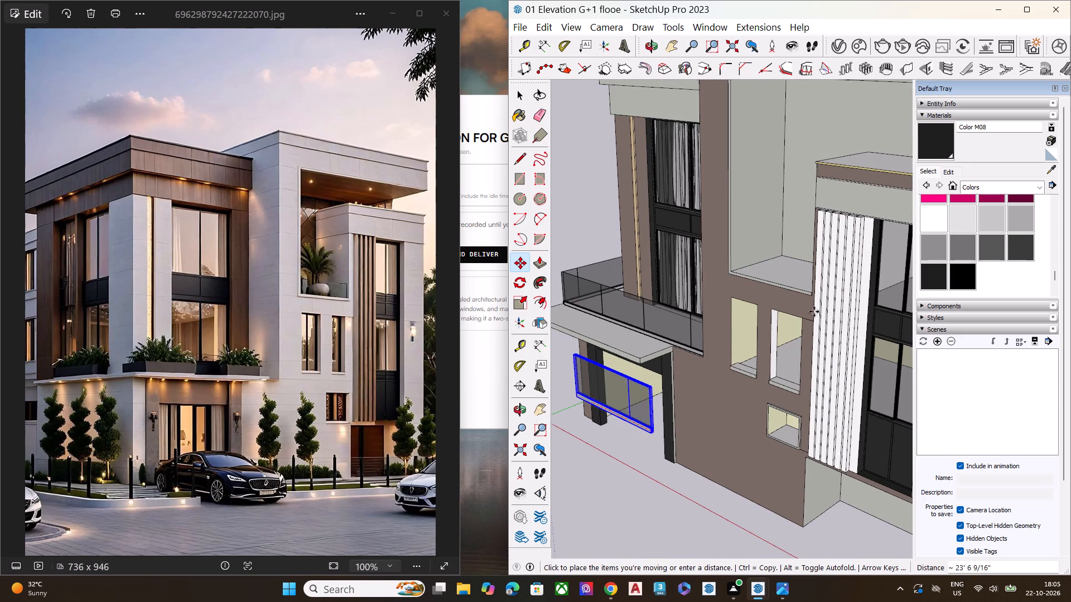
scroll(777, 290, "up", 6)
scroll(788, 300, "down", 1)
scroll(792, 302, "up", 9)
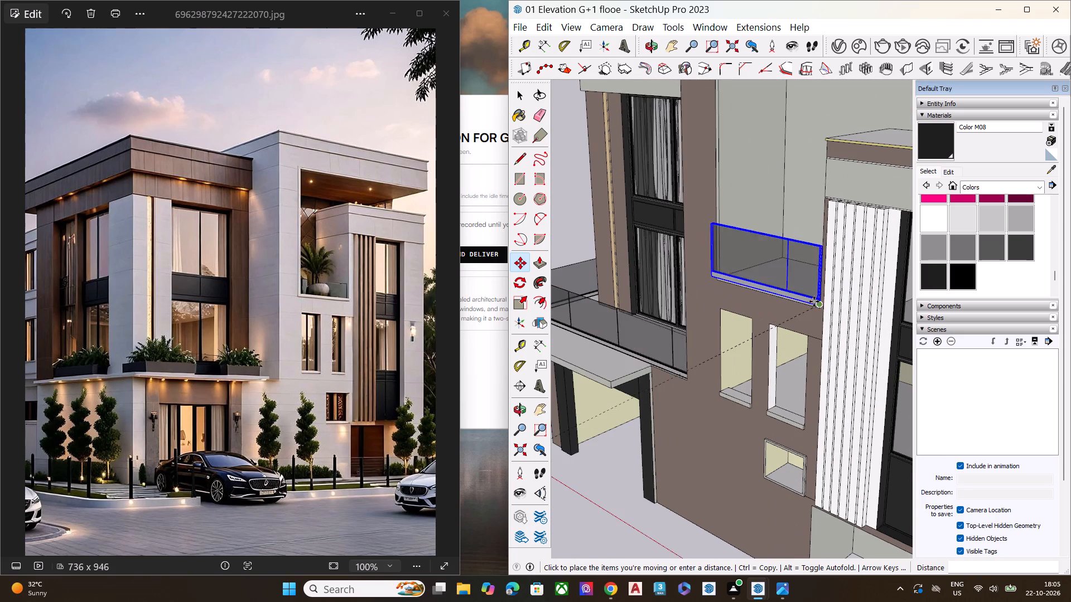
scroll(814, 302, "up", 9)
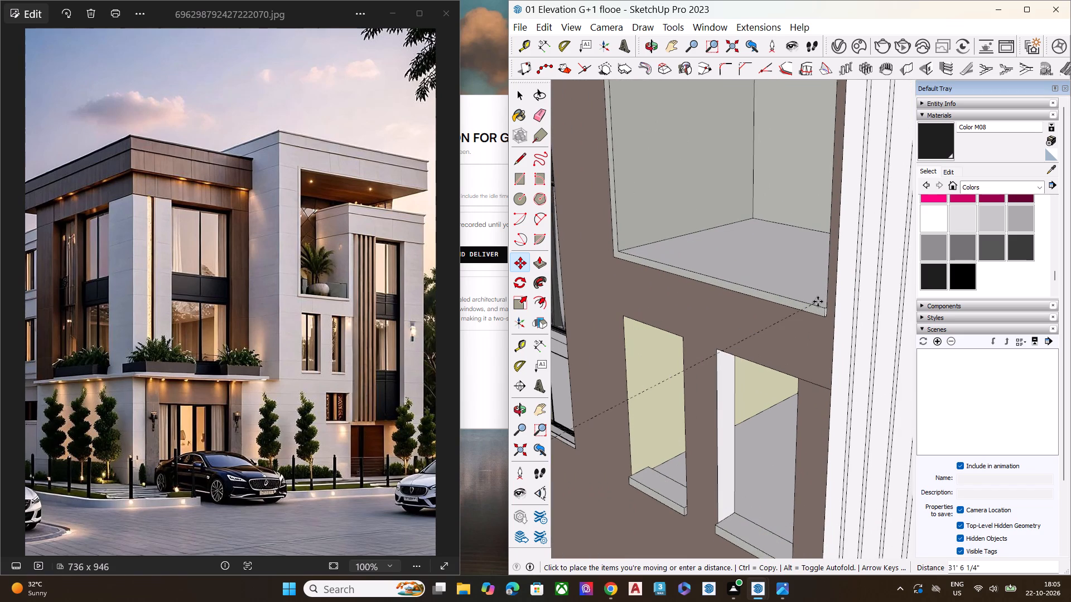
scroll(818, 302, "up", 7)
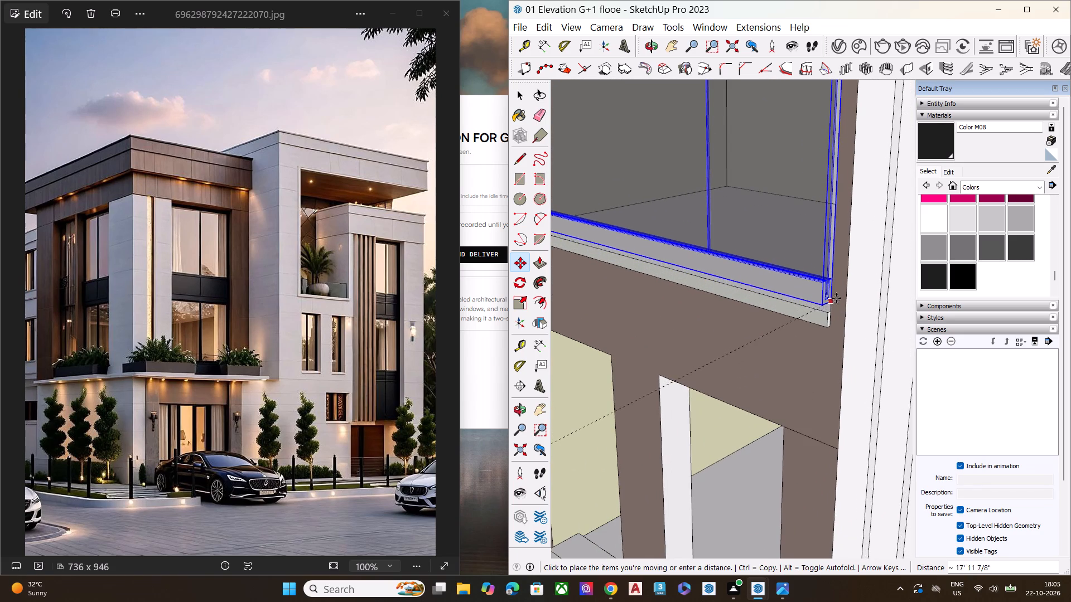
left_click(829, 297)
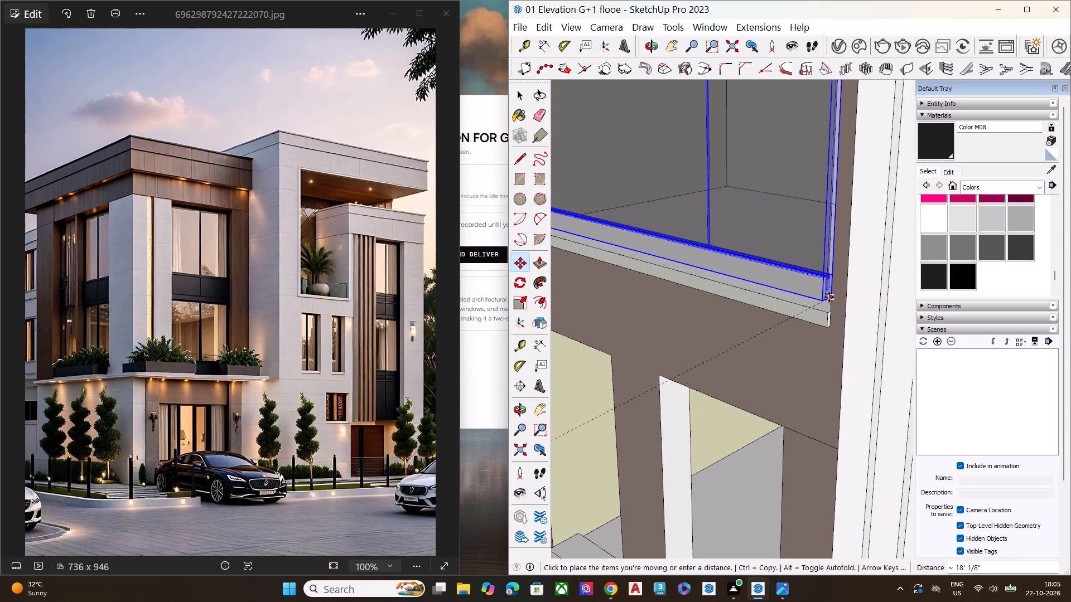
Scale the recess railing along its length by about 0.94 from its free end to fit the width of the opening.
scroll(800, 373, "down", 9)
scroll(841, 404, "down", 8)
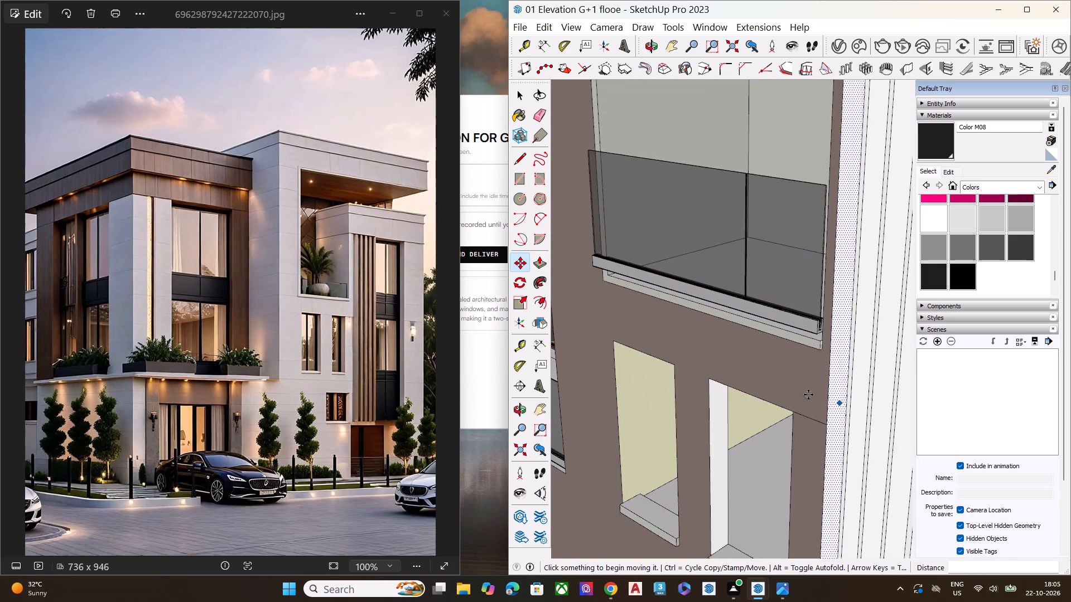
middle_click_drag(681, 366, 798, 398)
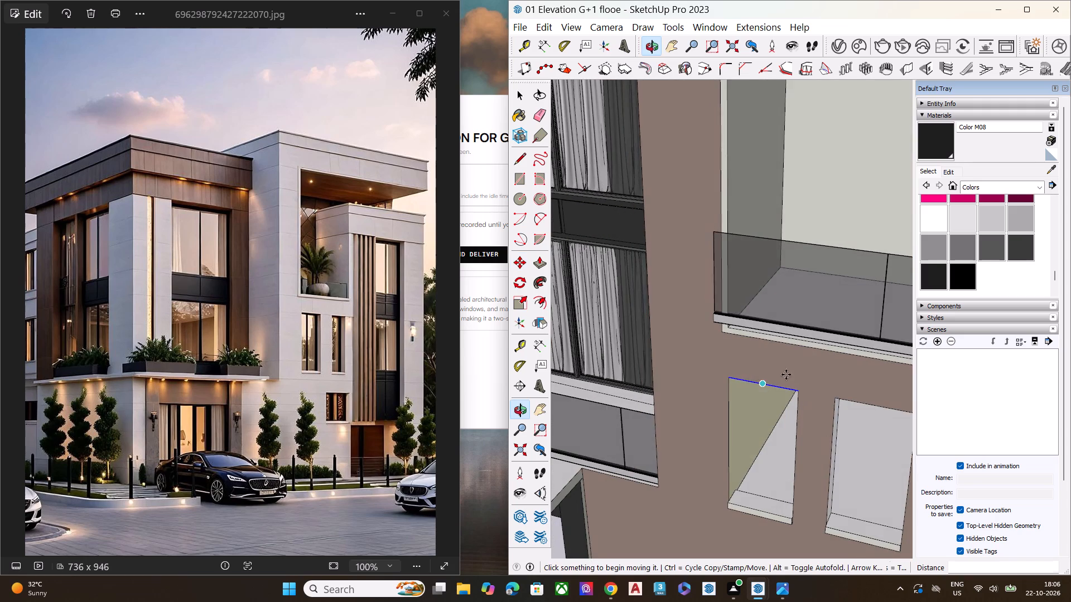
key("space")
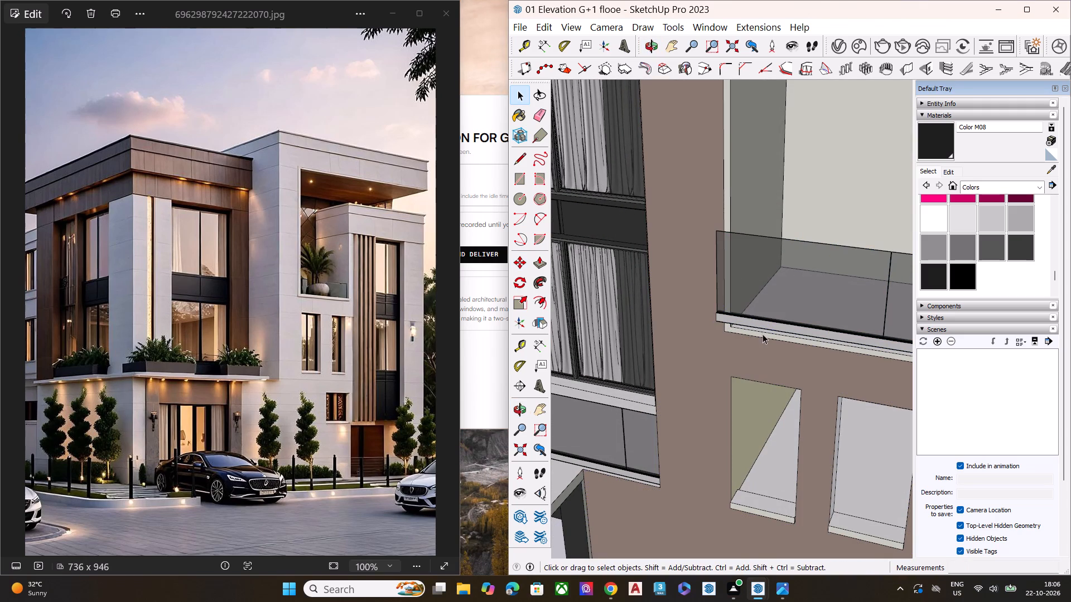
left_click(766, 322)
key("s")
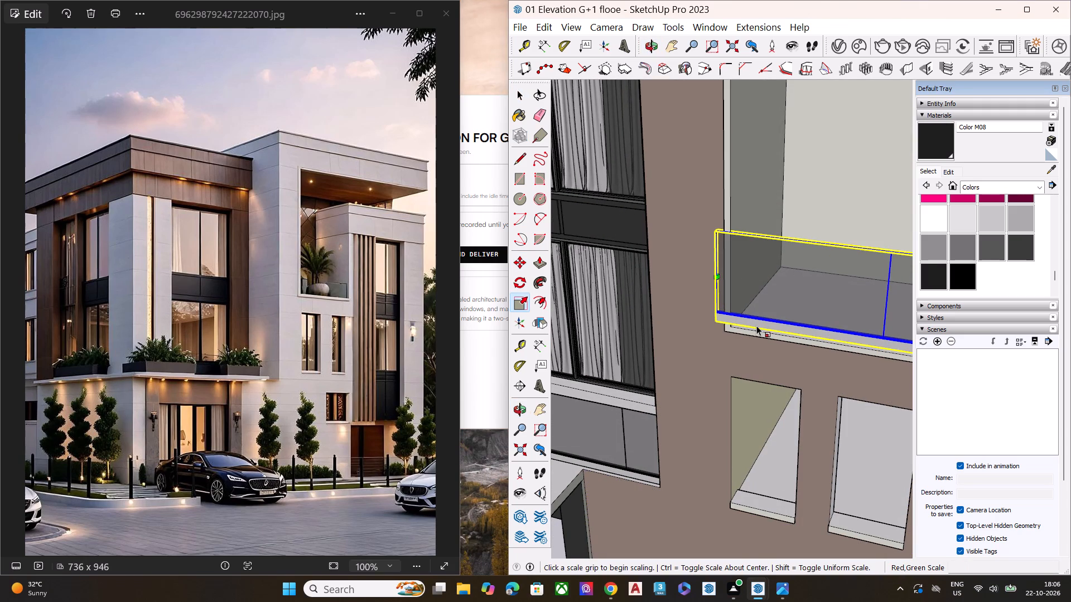
scroll(715, 283, "up", 7)
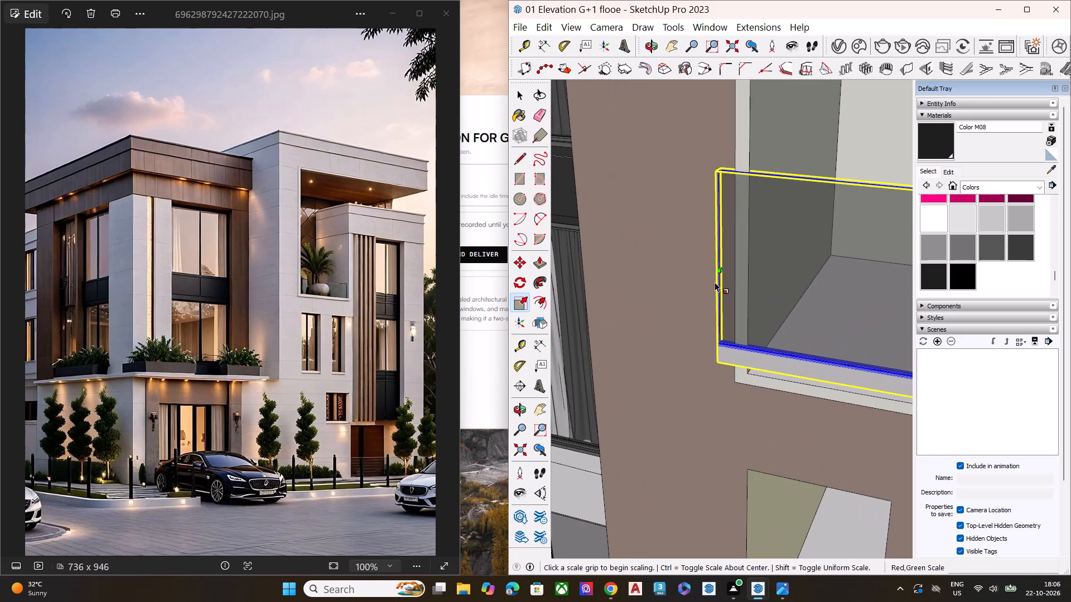
left_click(718, 271)
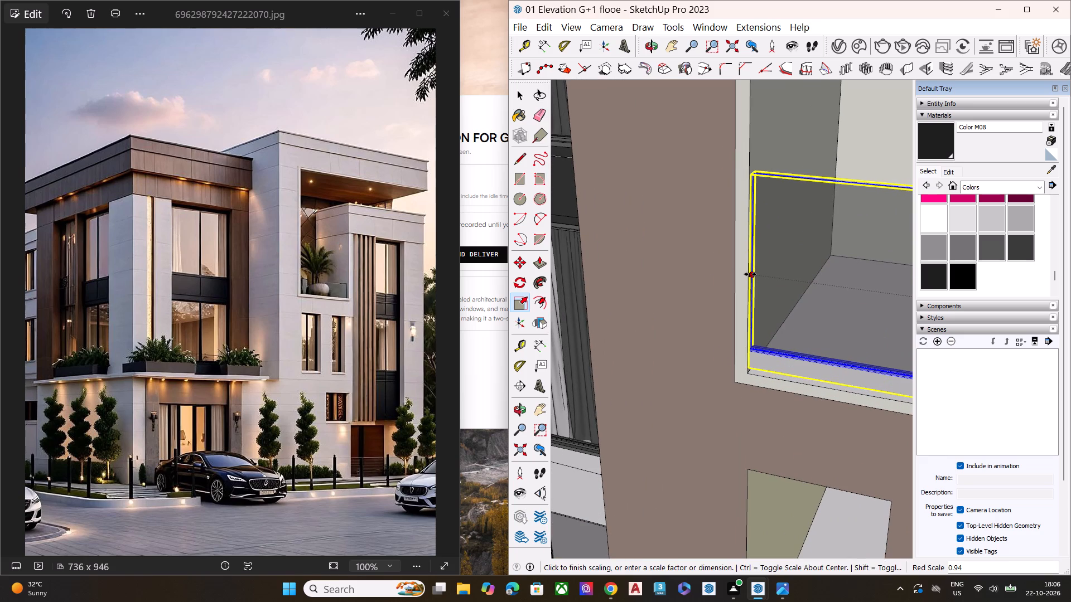
left_click(748, 273)
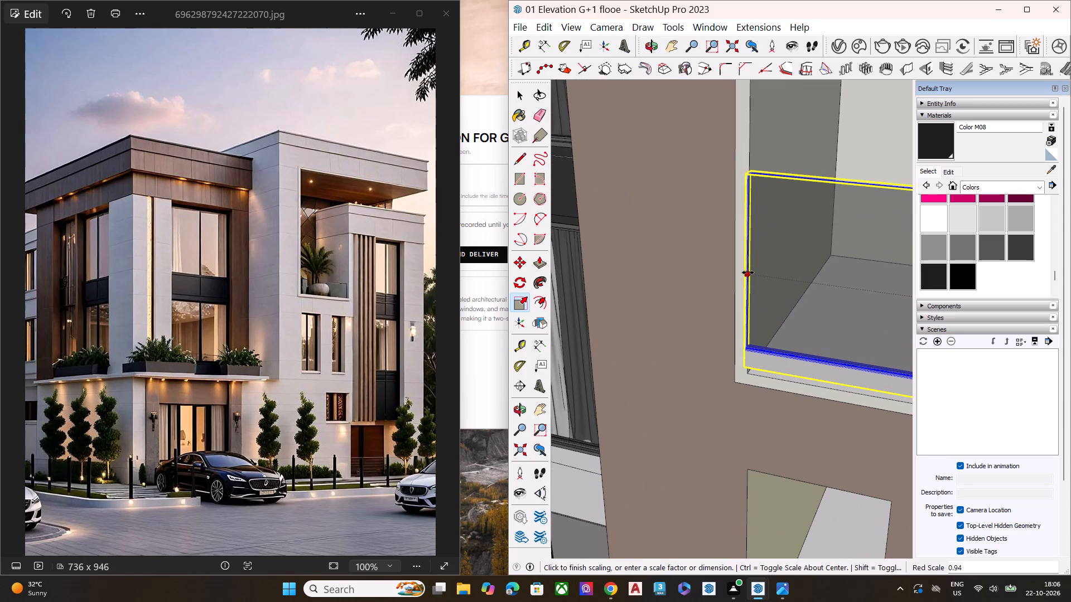
key("space")
scroll(641, 306, "down", 8)
scroll(701, 318, "down", 6)
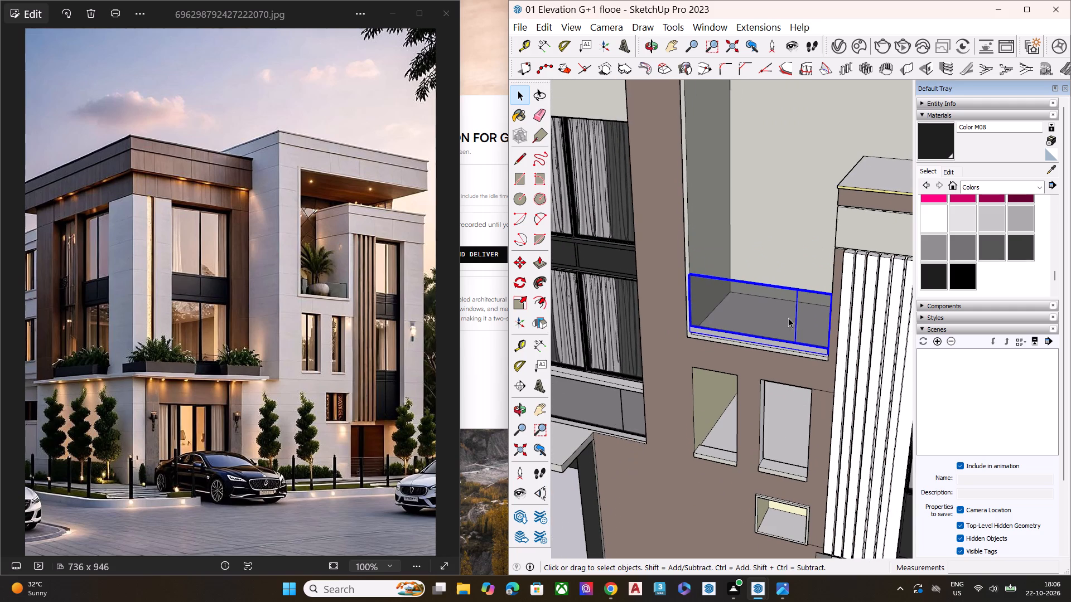
middle_click_drag(843, 356, 693, 389)
scroll(723, 368, "up", 2)
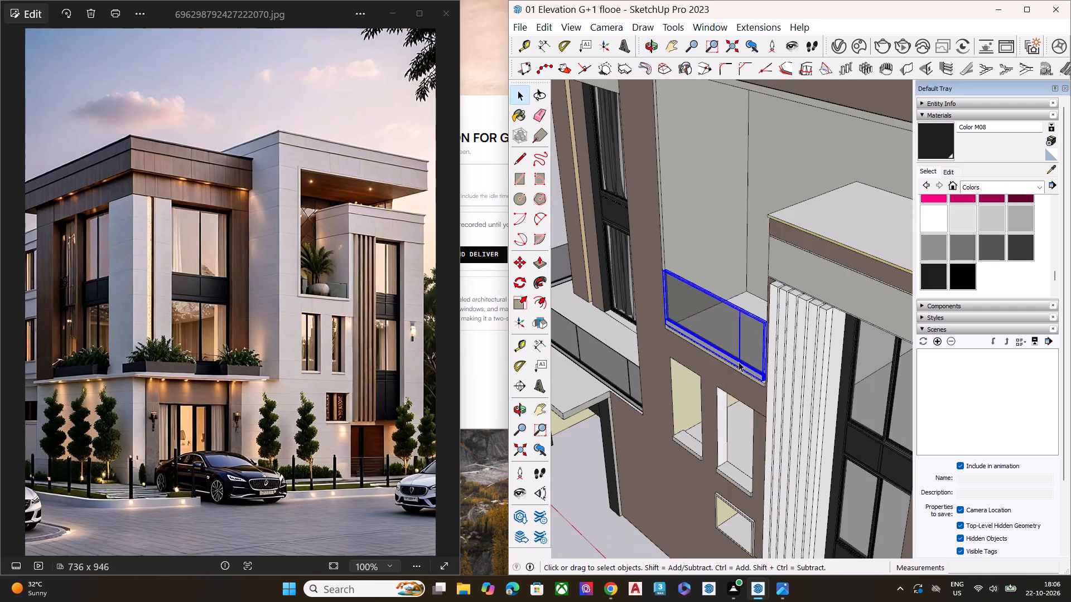
Lower the recess railing about 2 9/16" by its bottom end corner onto the sill edge beside the white fluted panel.
scroll(739, 362, "up", 7)
middle_click_drag(756, 395, 745, 333)
scroll(779, 357, "up", 19)
middle_click_drag(756, 344, 761, 331)
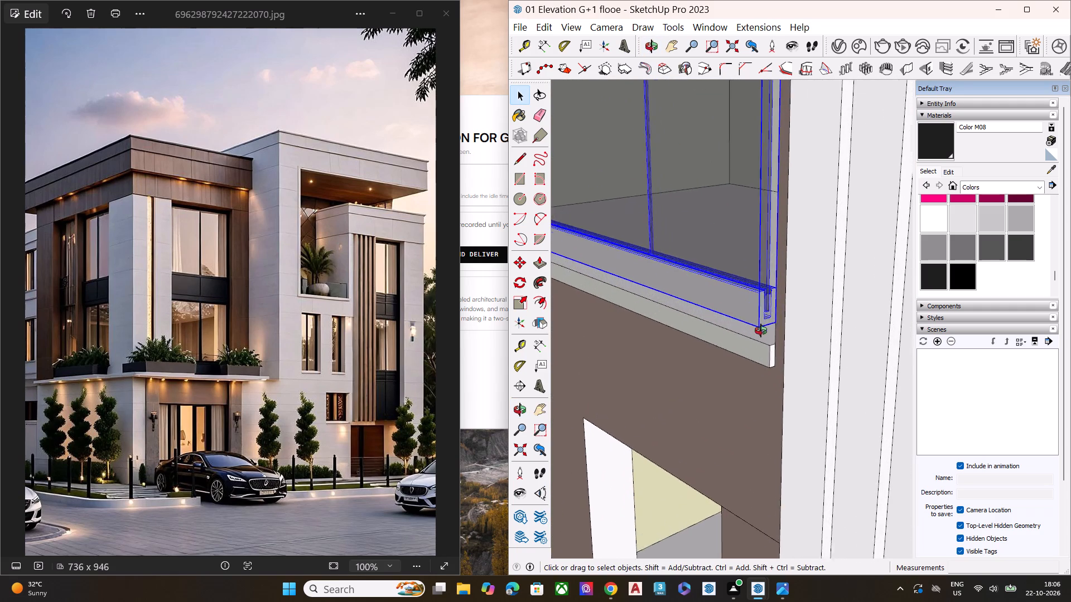
middle_click_drag(761, 331, 778, 280)
scroll(778, 280, "up", 9)
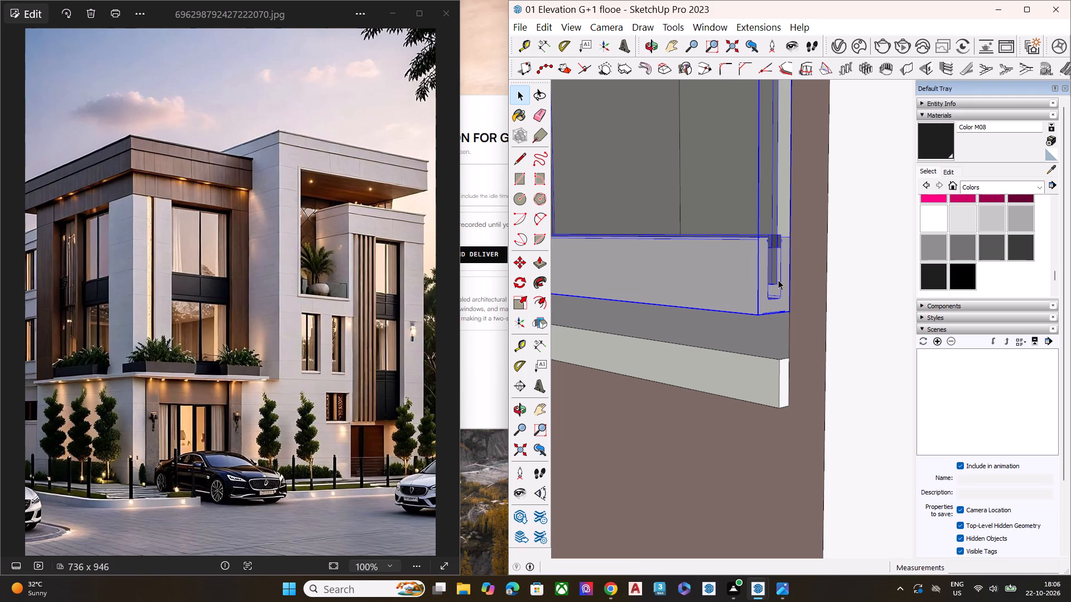
key("m")
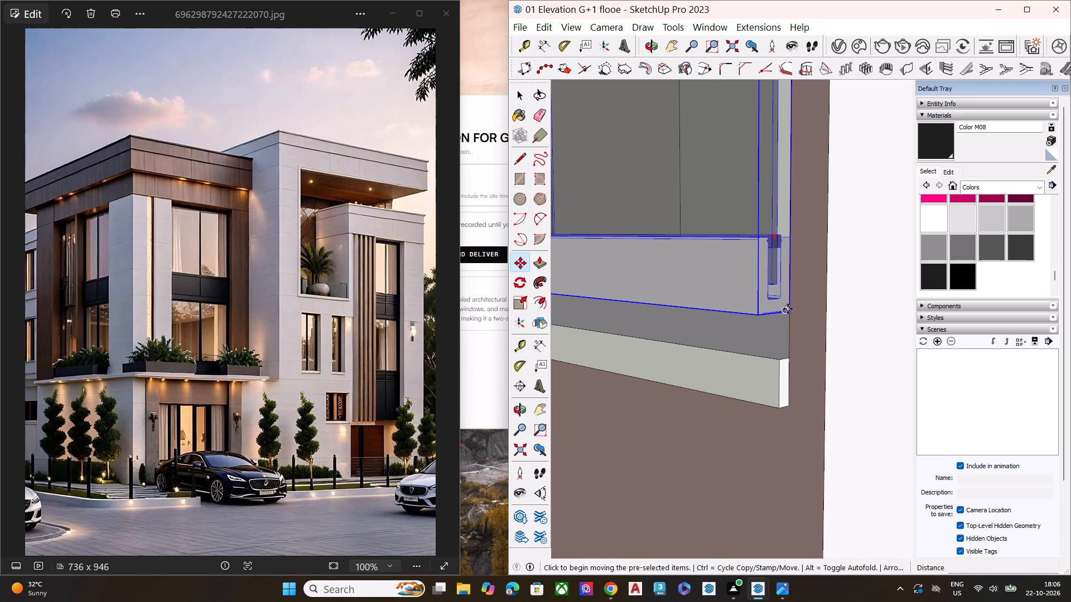
left_click(791, 310)
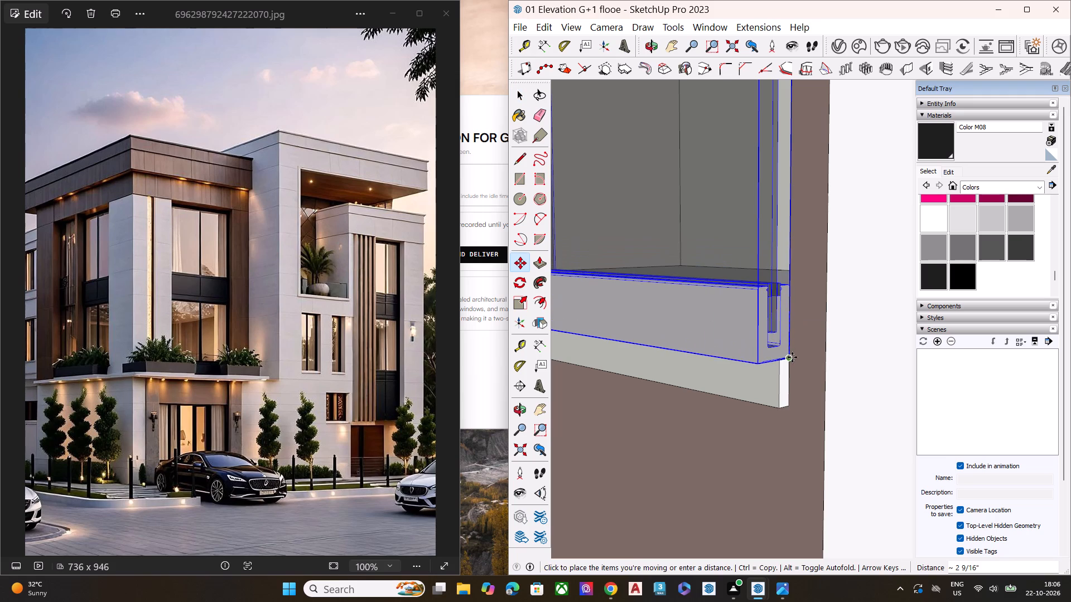
left_click(792, 357)
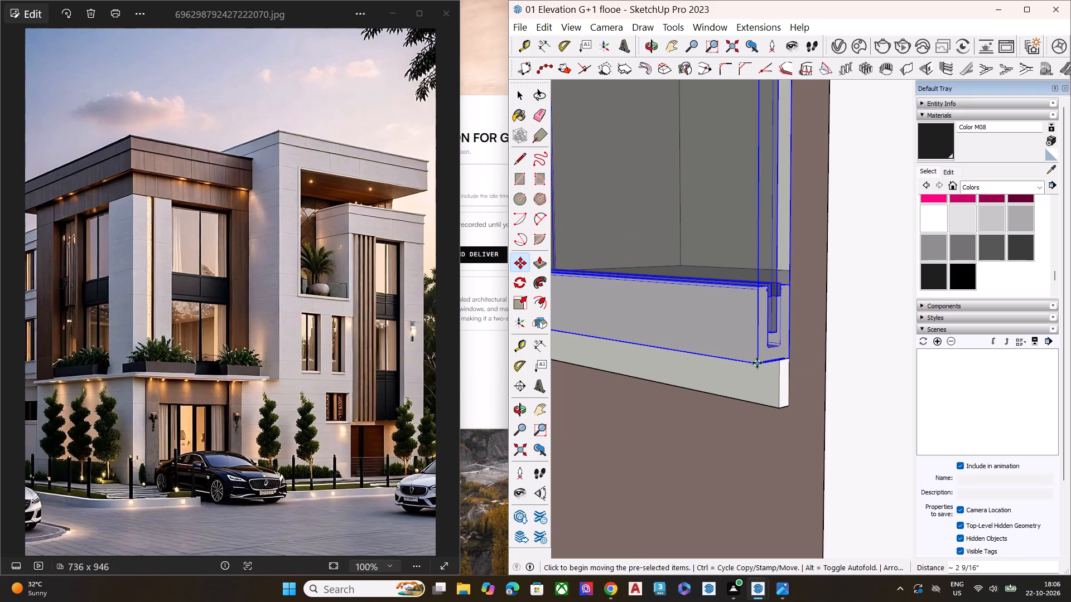
Move the recess railing by its other bottom end corner to the sill's end corner beside the fluted panel.
left_click(757, 362)
left_click(790, 353)
key("space")
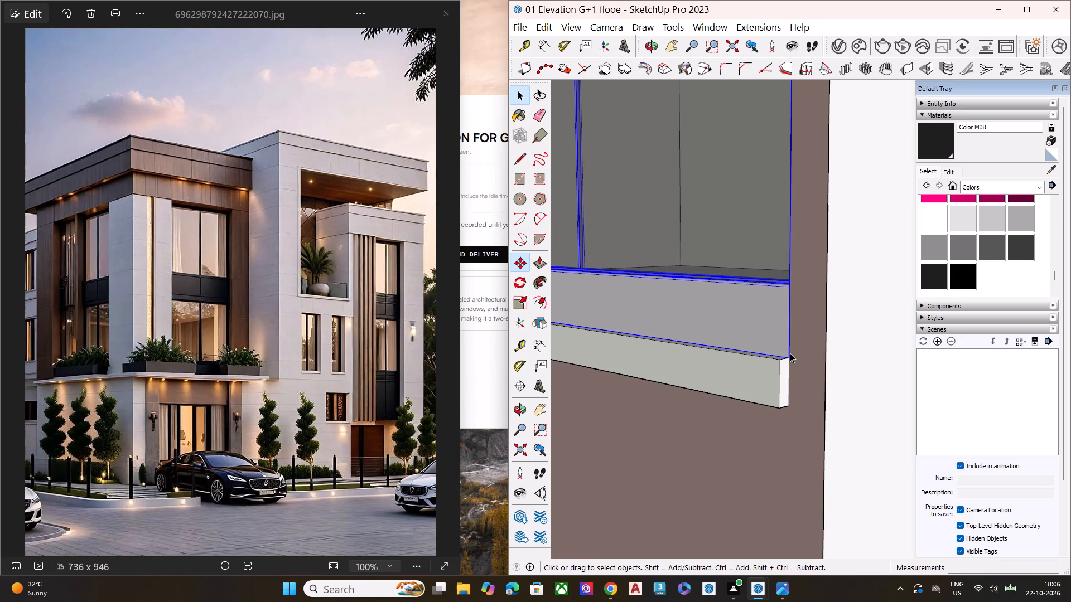
Examine the fitted recess railing and the whole front elevation from several angles against the reference image.
scroll(790, 353, "down", 19)
scroll(780, 353, "up", 2)
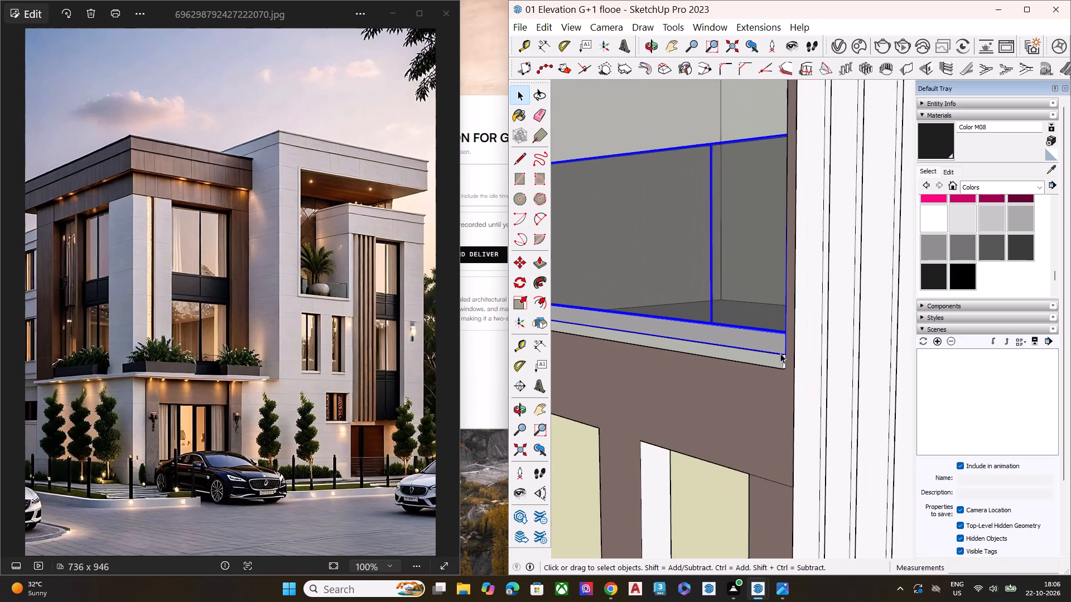
scroll(780, 353, "down", 15)
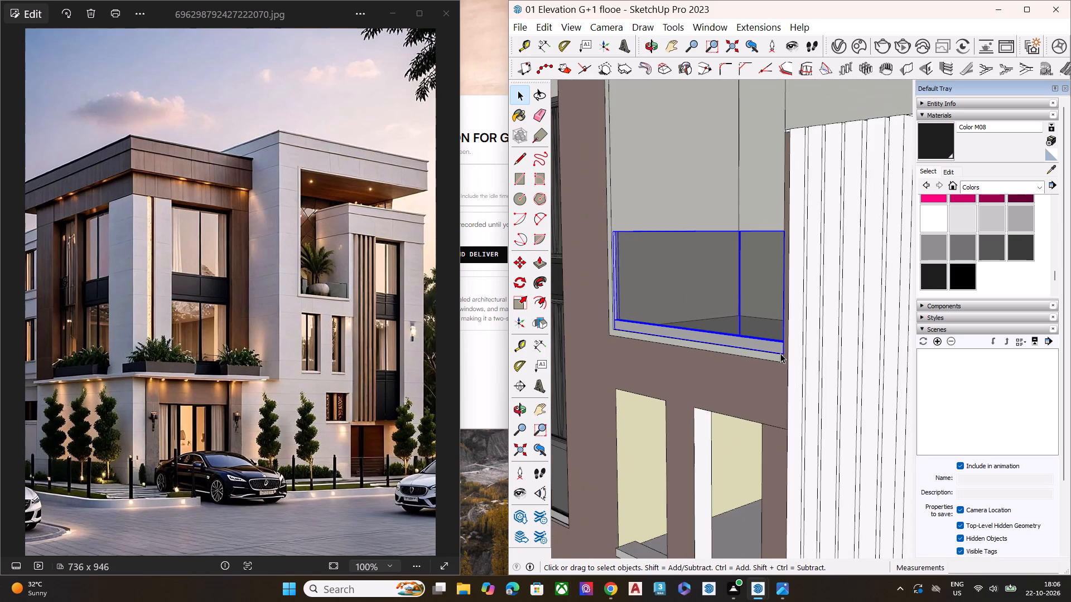
scroll(780, 353, "down", 14)
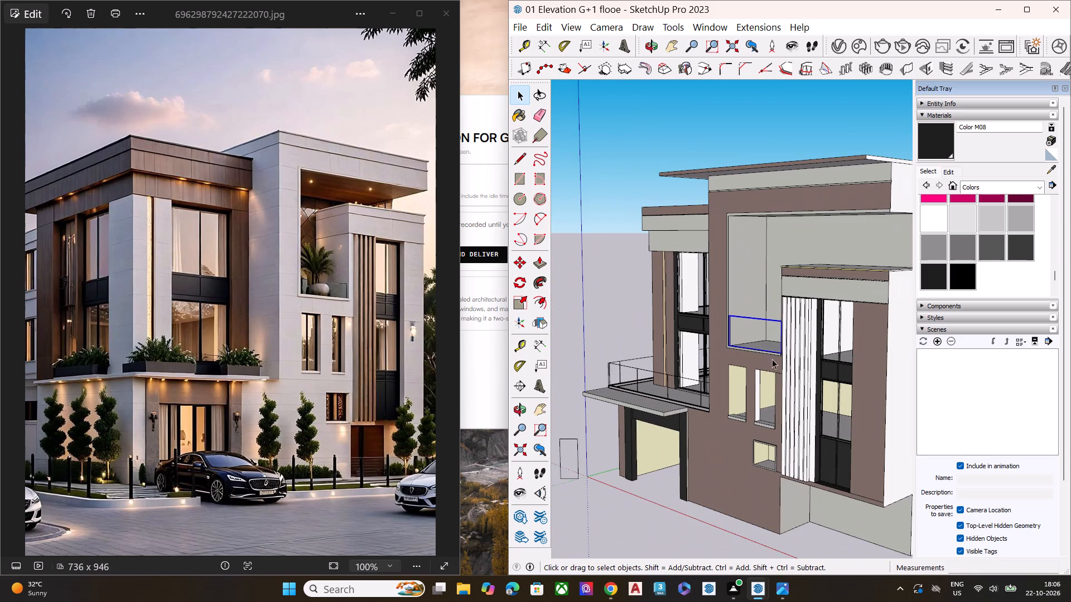
key("space")
left_click(667, 522)
middle_click_drag(659, 413, 978, 352)
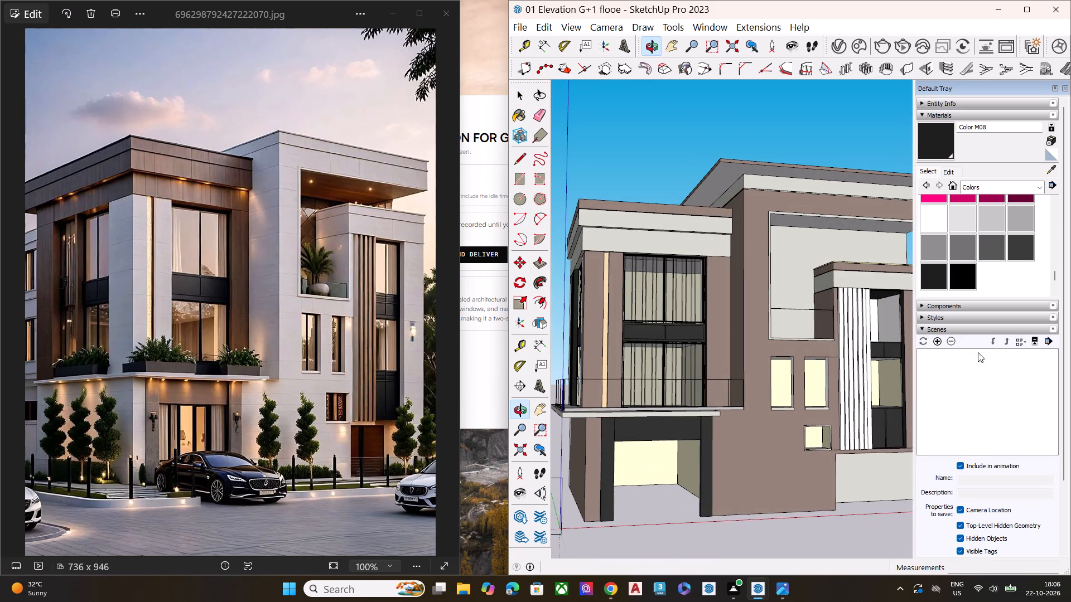
left_click(802, 545)
scroll(705, 447, "down", 7)
middle_click_drag(745, 467, 809, 507)
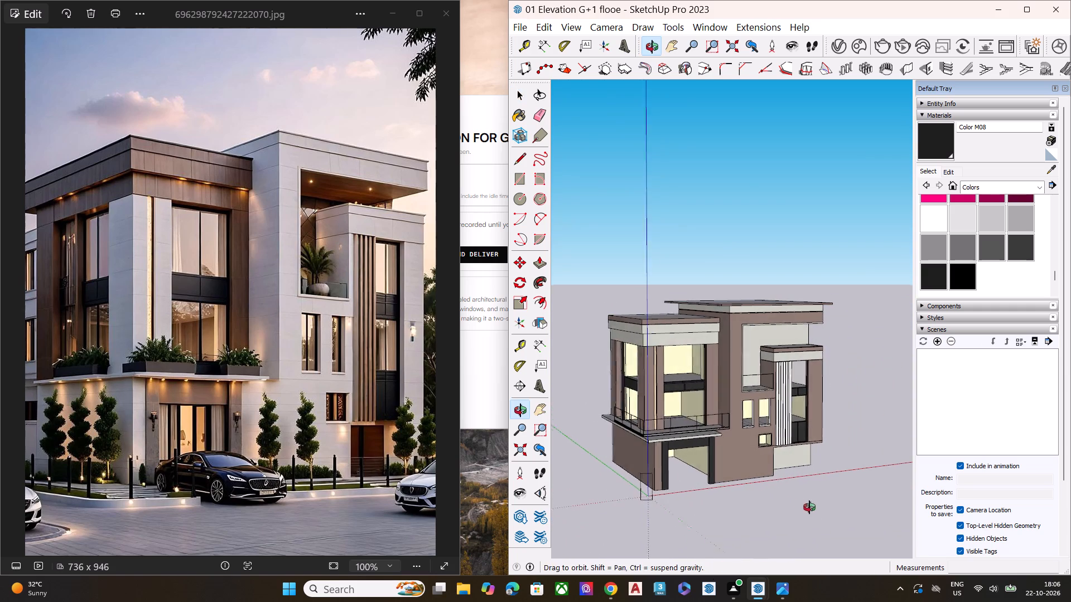
middle_click_drag(809, 507, 813, 507)
left_click(807, 512)
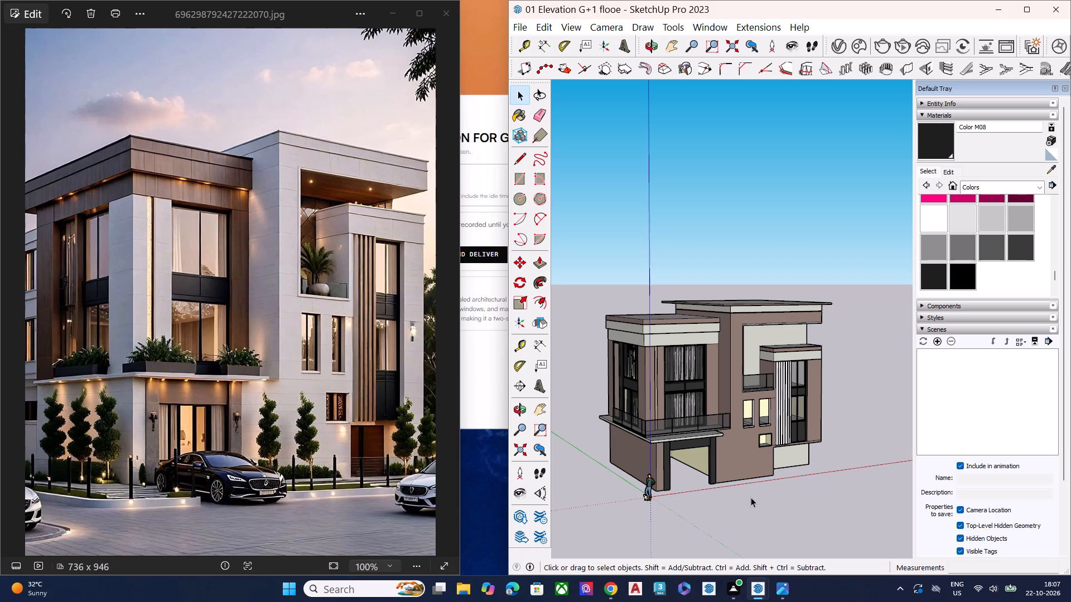
scroll(722, 421, "down", 3)
middle_click_drag(749, 472, 734, 406)
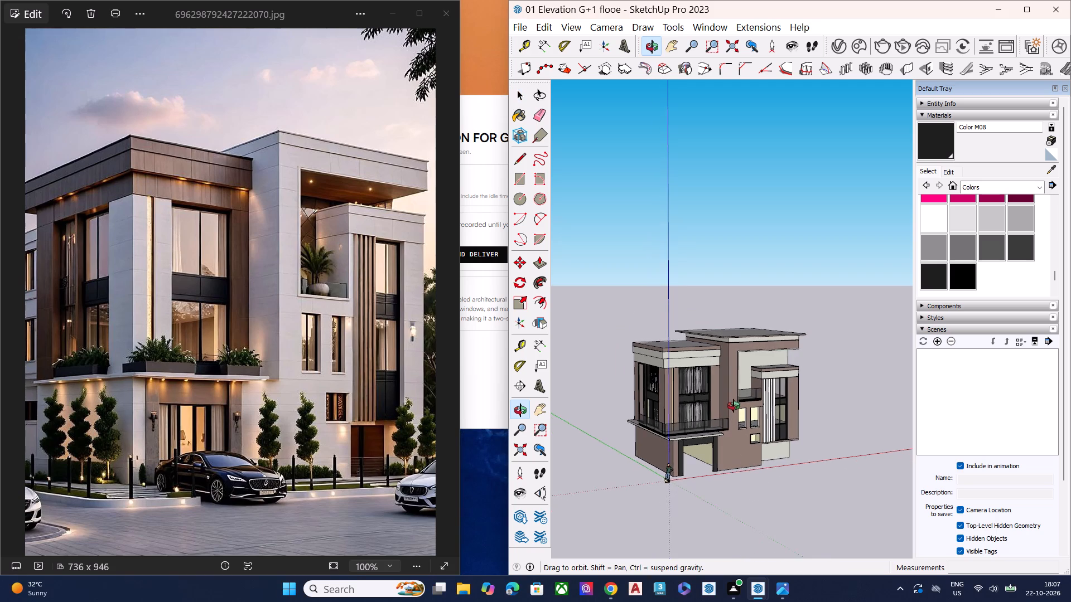
middle_click_drag(734, 406, 735, 402)
scroll(736, 436, "up", 8)
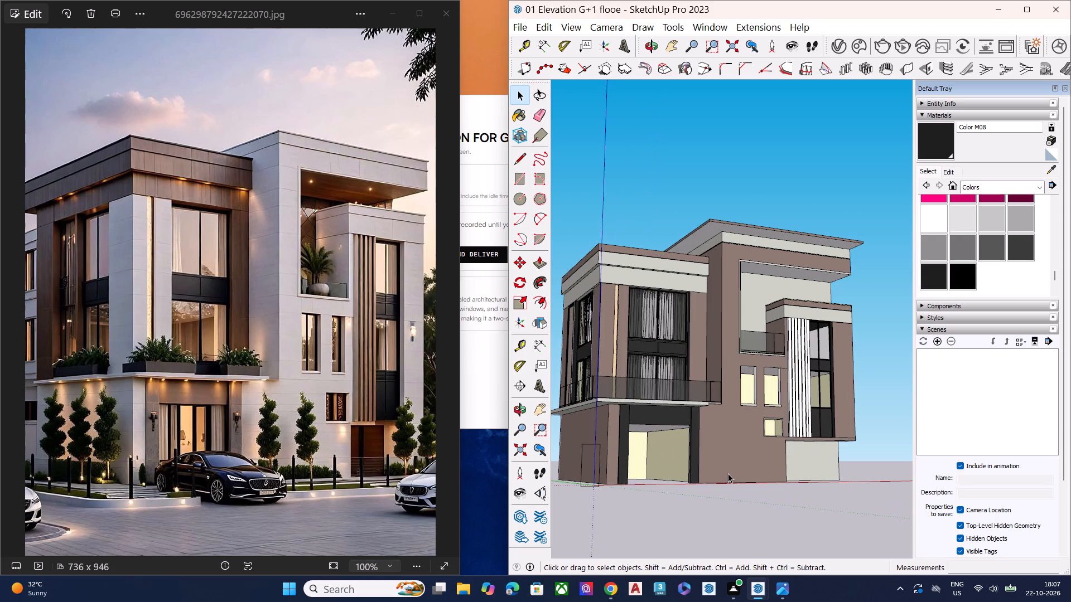
scroll(728, 473, "up", 1)
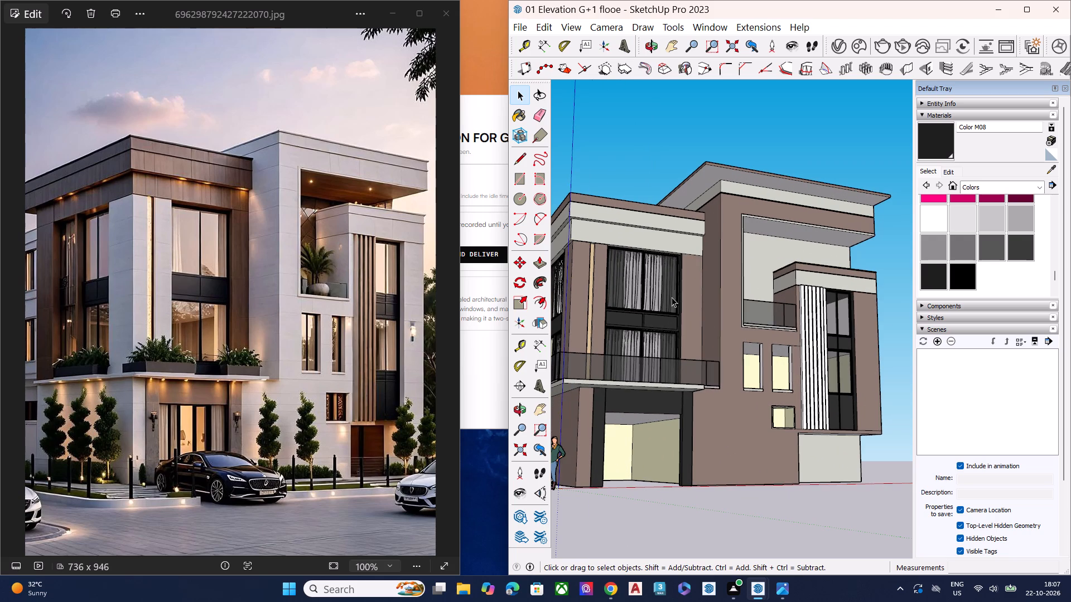
scroll(741, 369, "up", 1)
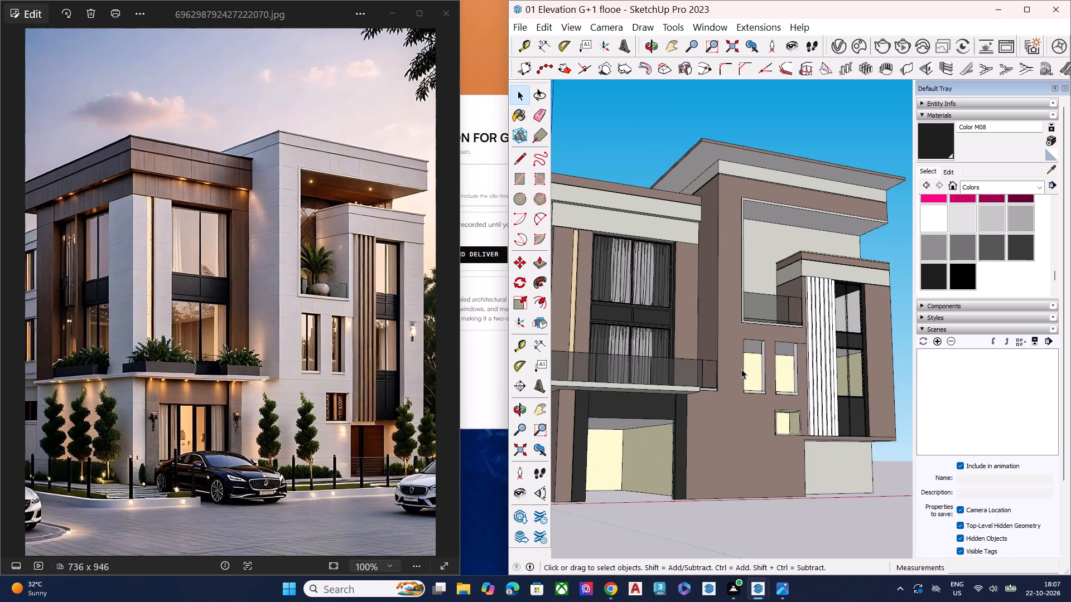
scroll(740, 373, "up", 1)
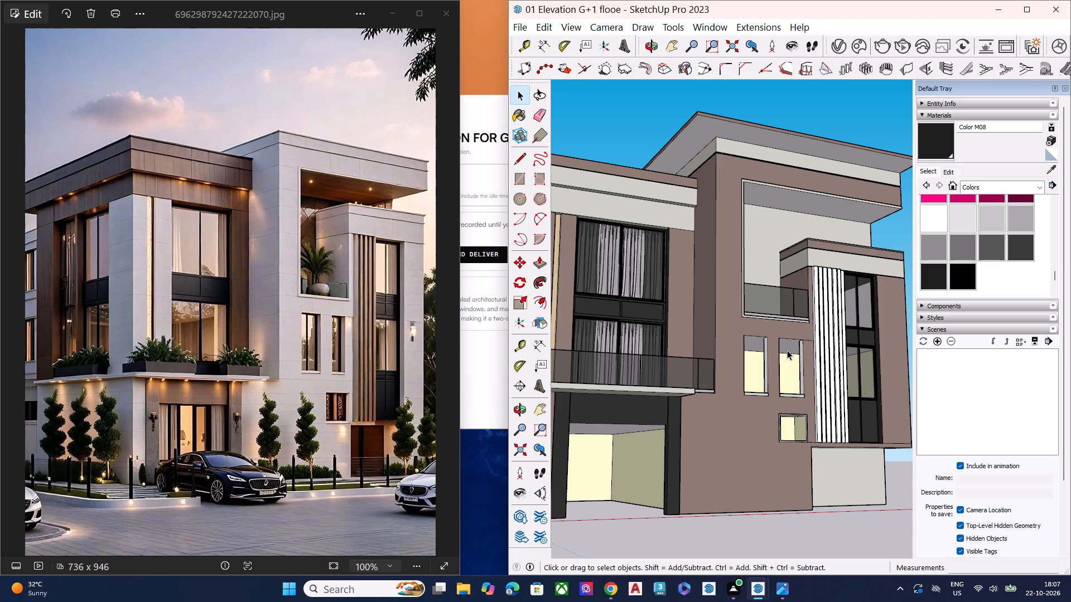
scroll(787, 350, "up", 1)
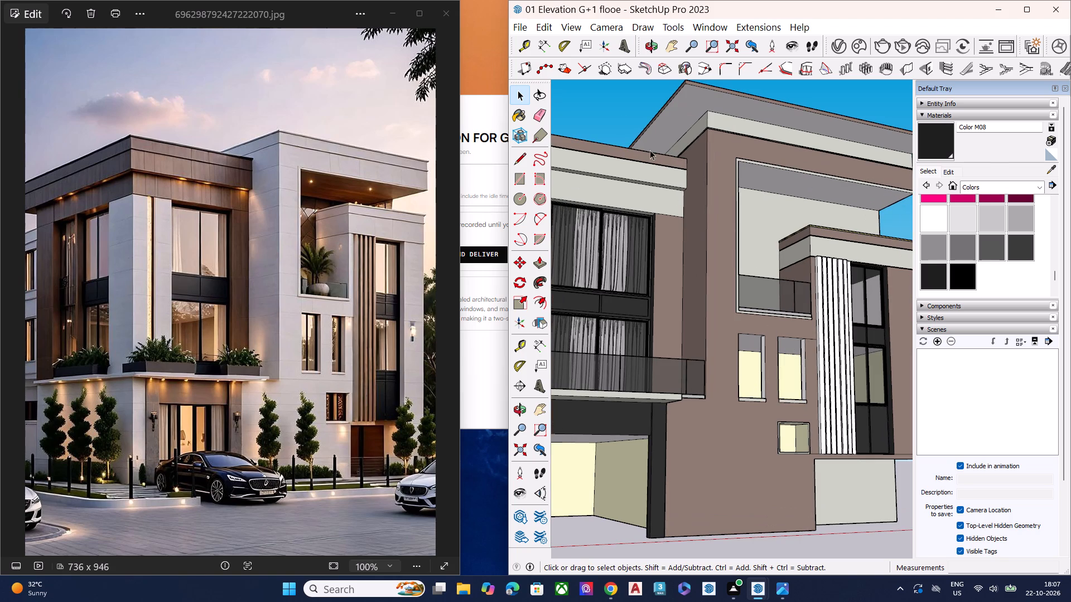
Import the WindowSingleBlack.skp component from the Downloads folder.
left_click(521, 31)
left_click(581, 261)
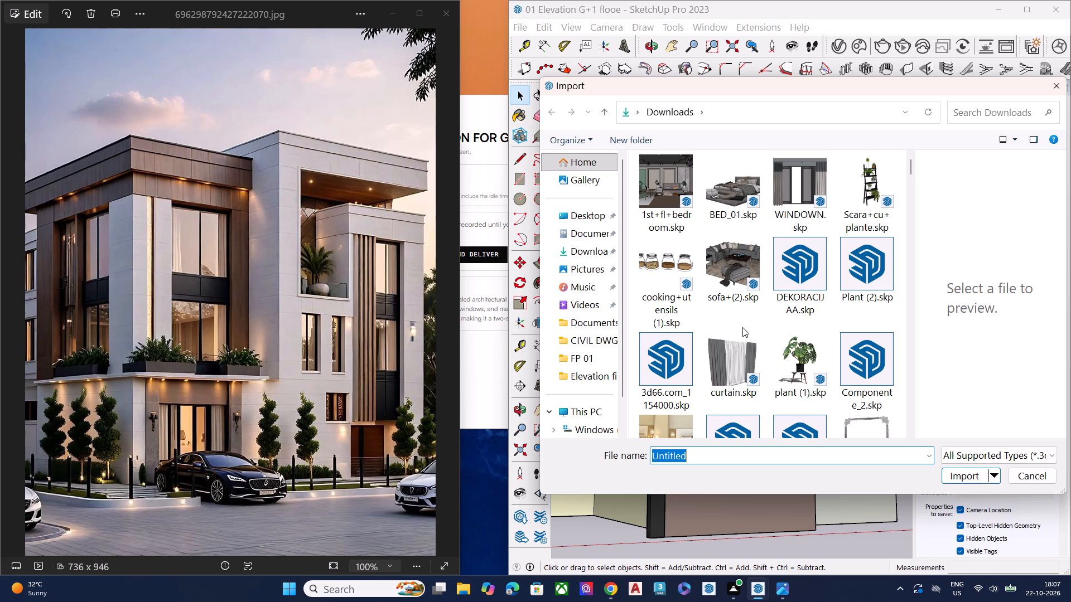
scroll(742, 327, "down", 3)
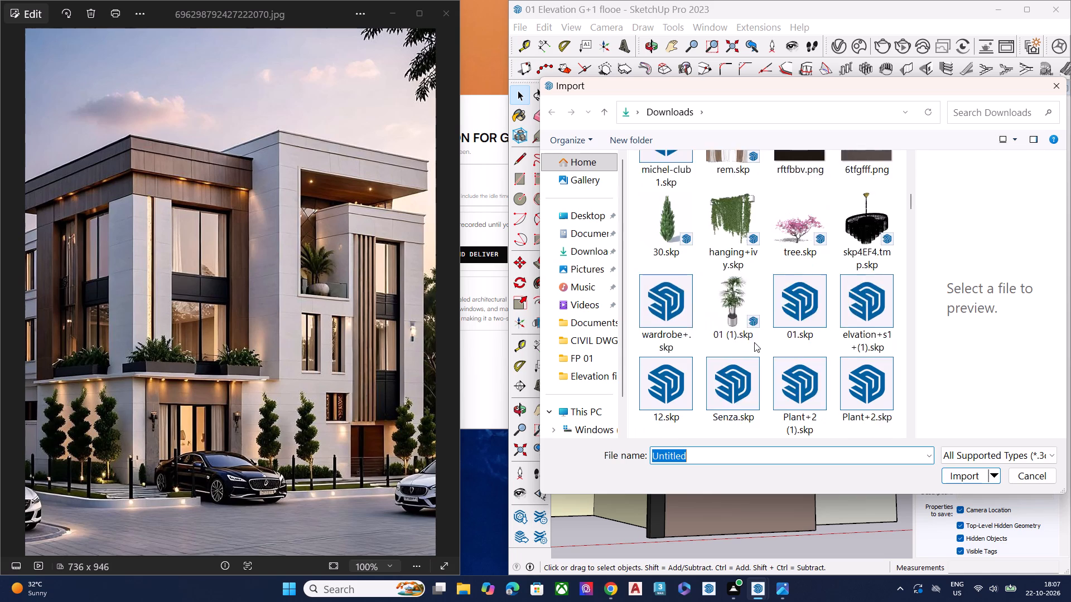
scroll(754, 342, "down", 4)
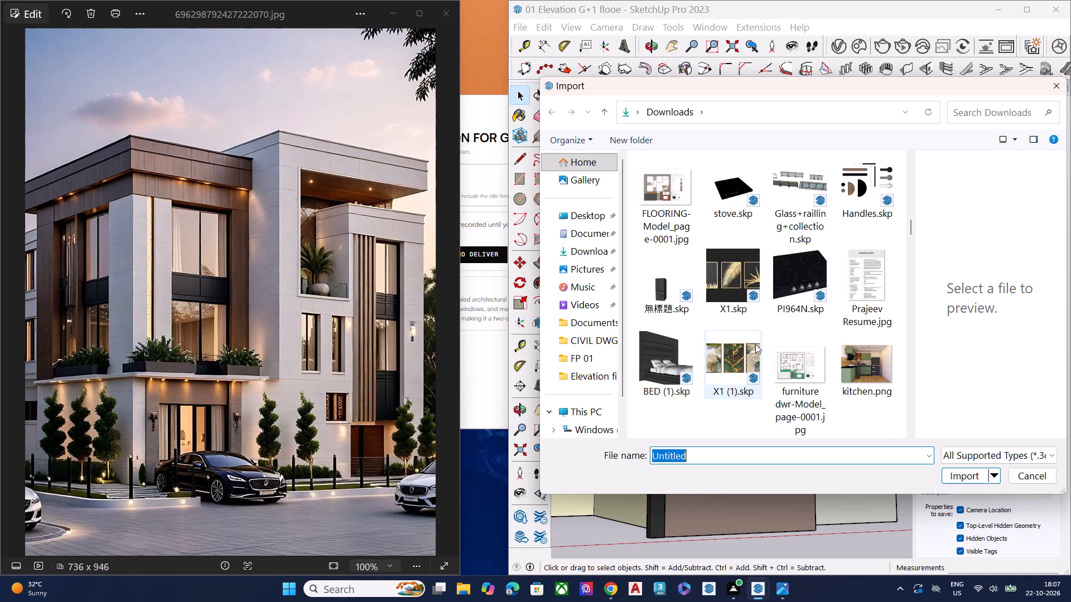
scroll(755, 344, "down", 2)
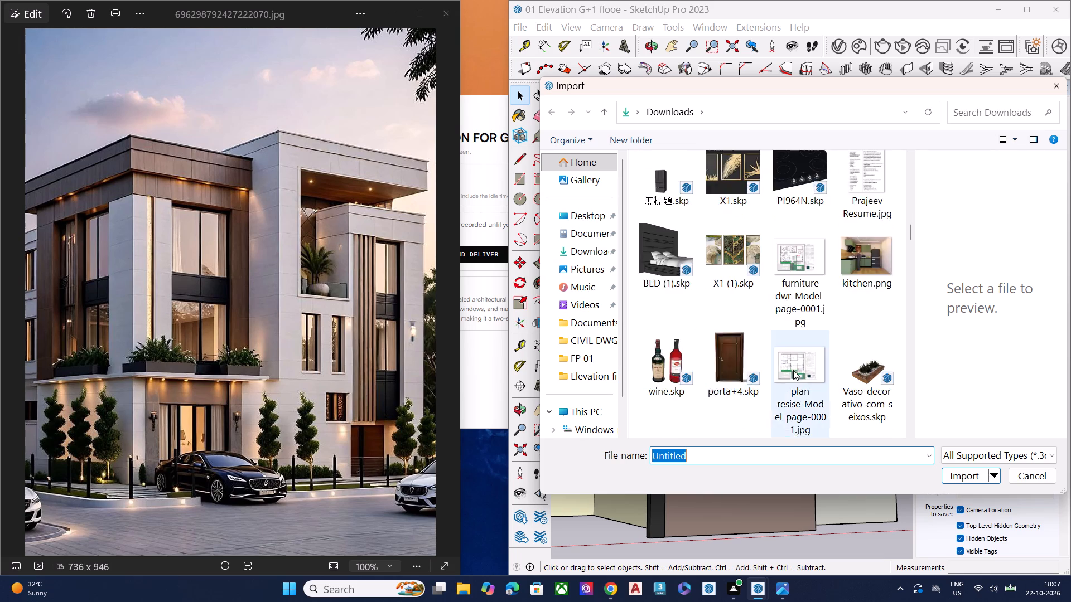
scroll(793, 370, "down", 12)
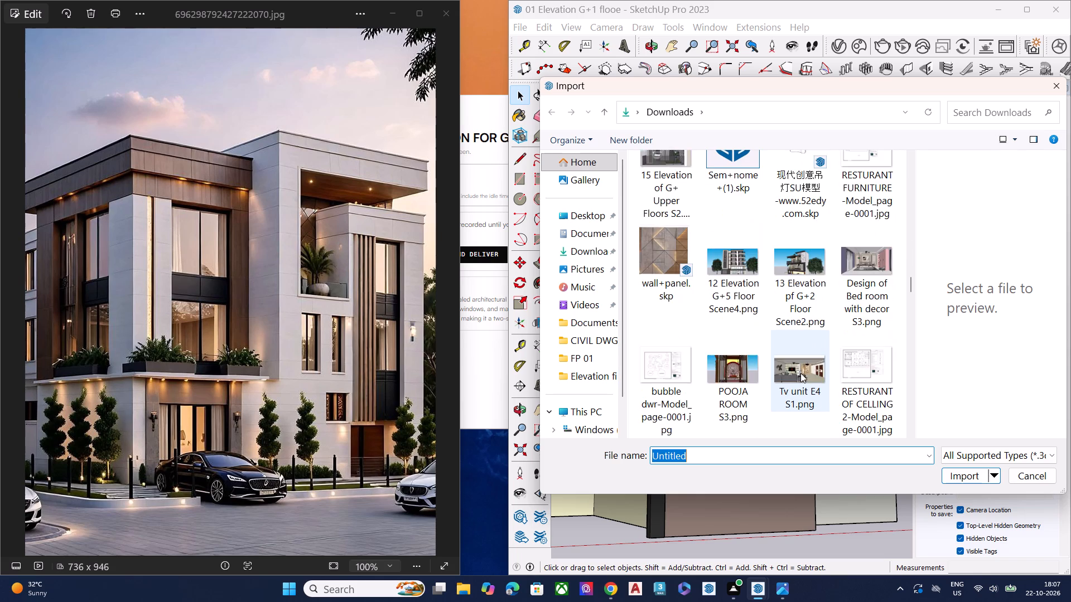
scroll(800, 373, "down", 7)
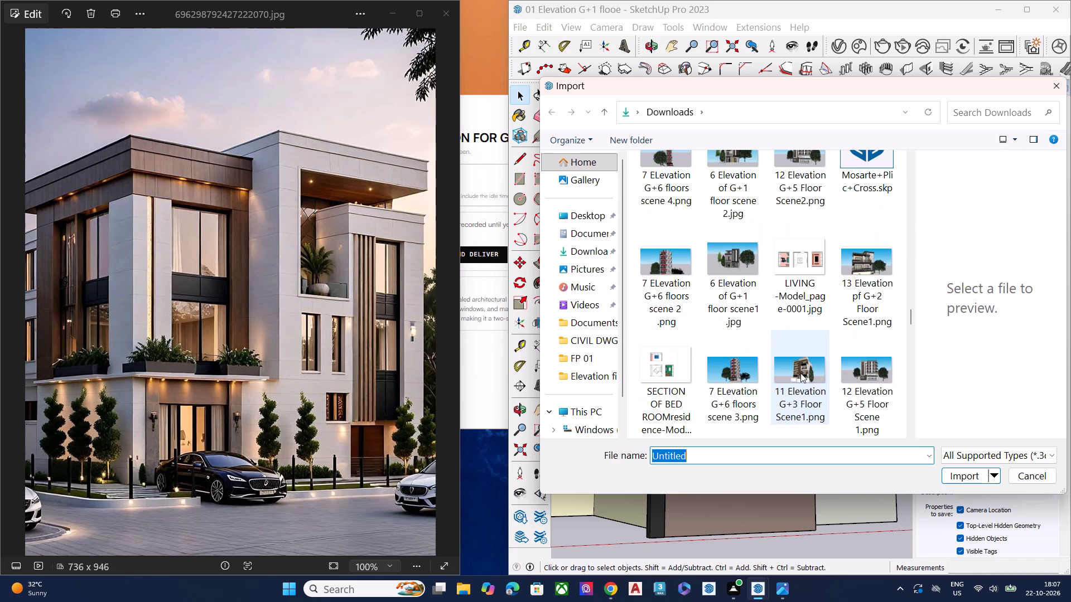
scroll(800, 373, "down", 6)
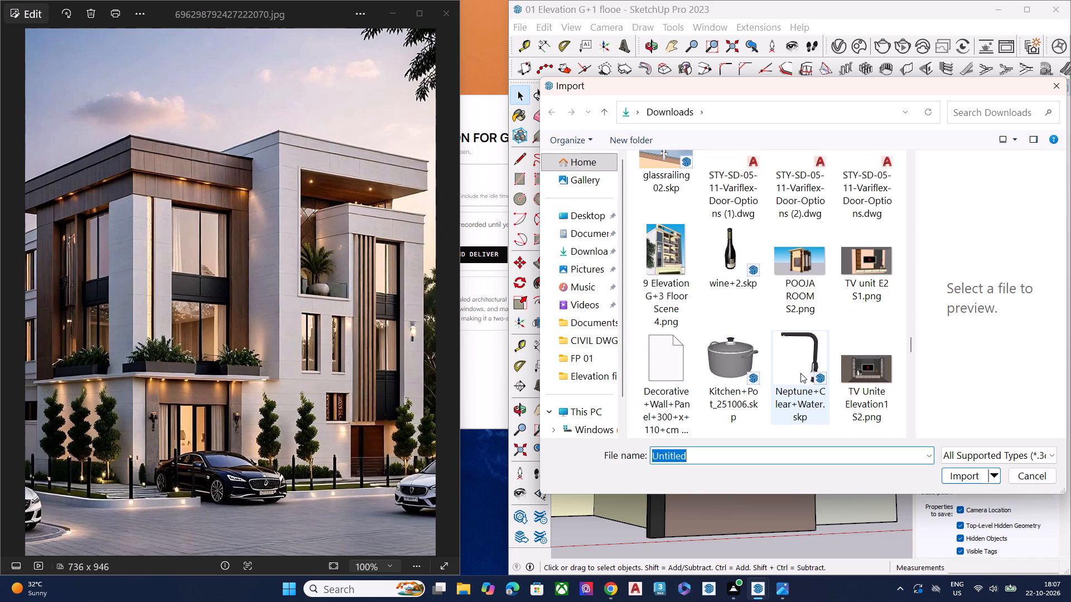
scroll(800, 373, "down", 4)
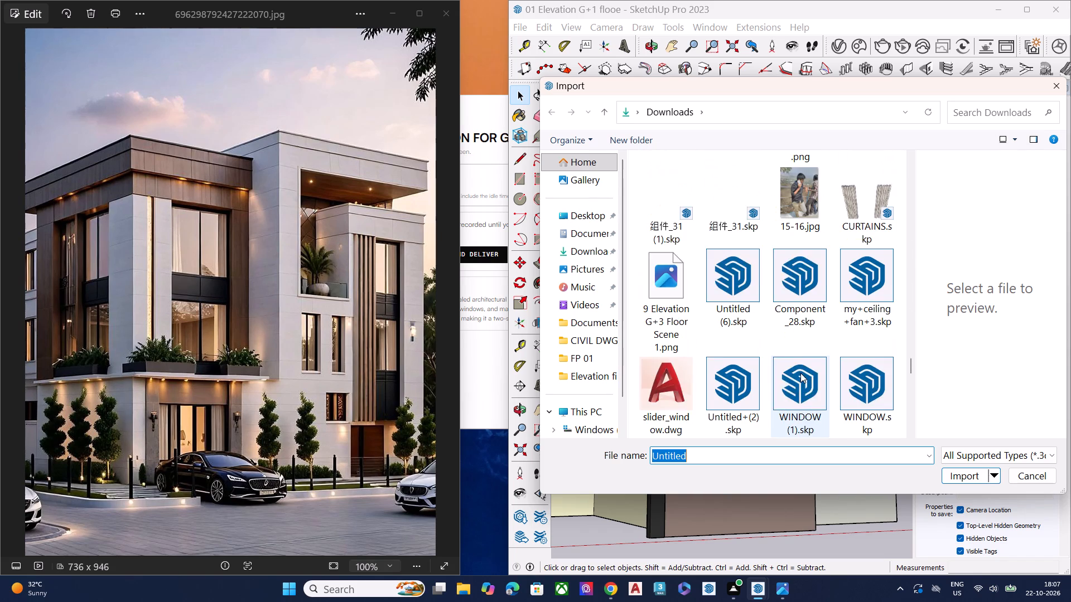
scroll(800, 373, "down", 4)
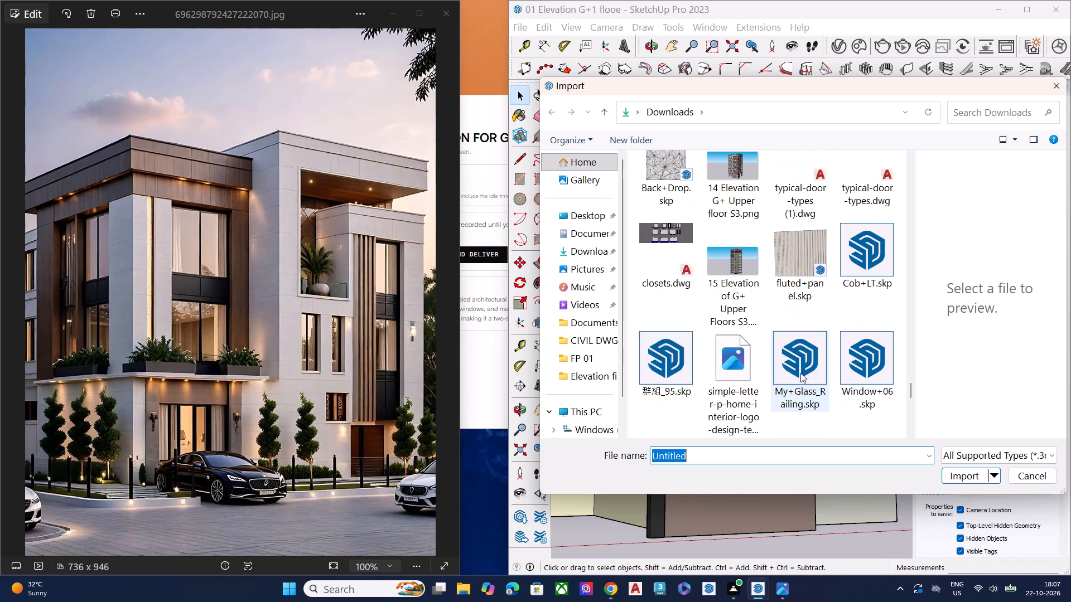
scroll(826, 357, "down", 3)
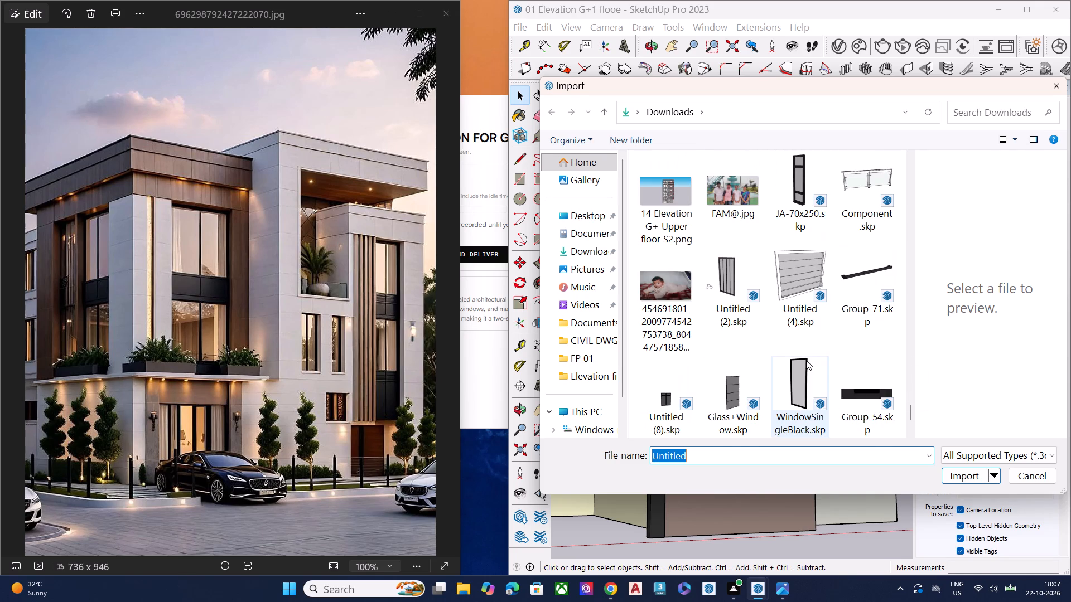
left_click(792, 373)
left_click(967, 479)
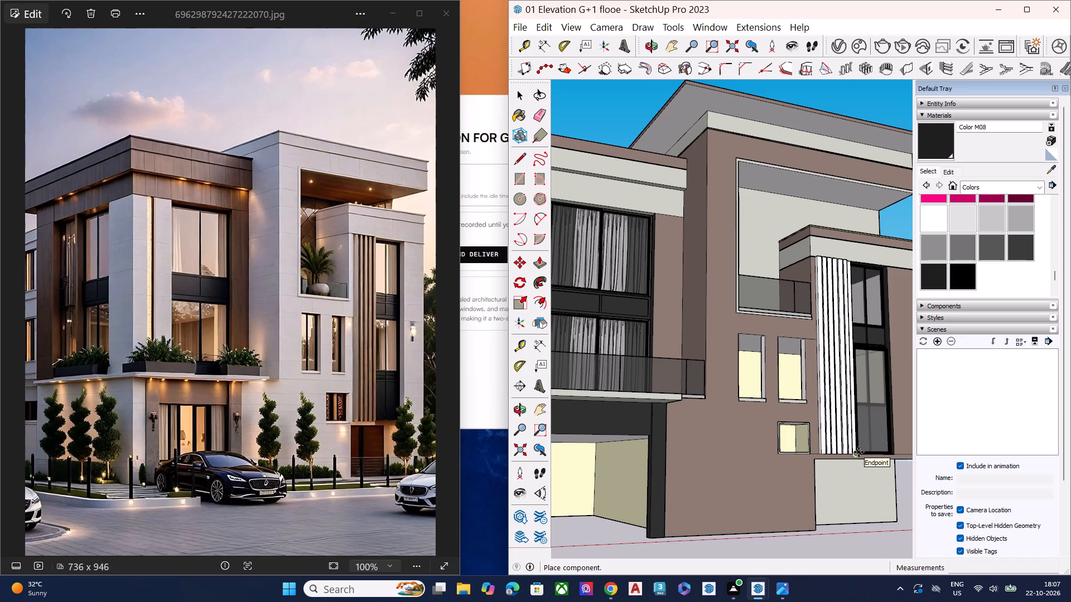
Place the black window by its lower corner on the sill of the narrow opening nearest the balcony, below the recess.
scroll(858, 452, "down", 1)
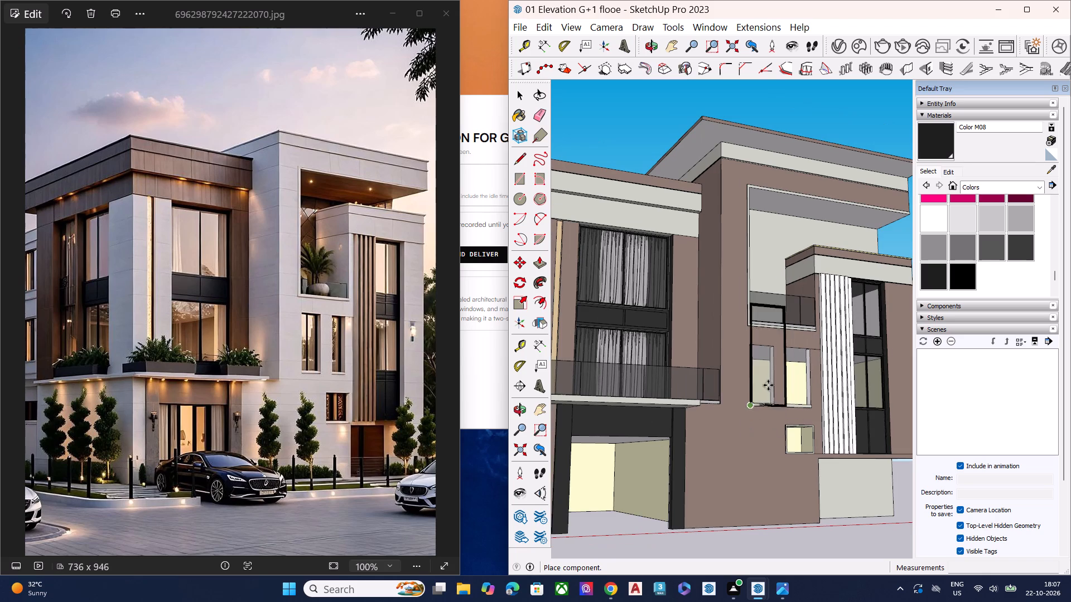
scroll(770, 387, "up", 7)
middle_click_drag(751, 415, 746, 501)
scroll(749, 458, "up", 4)
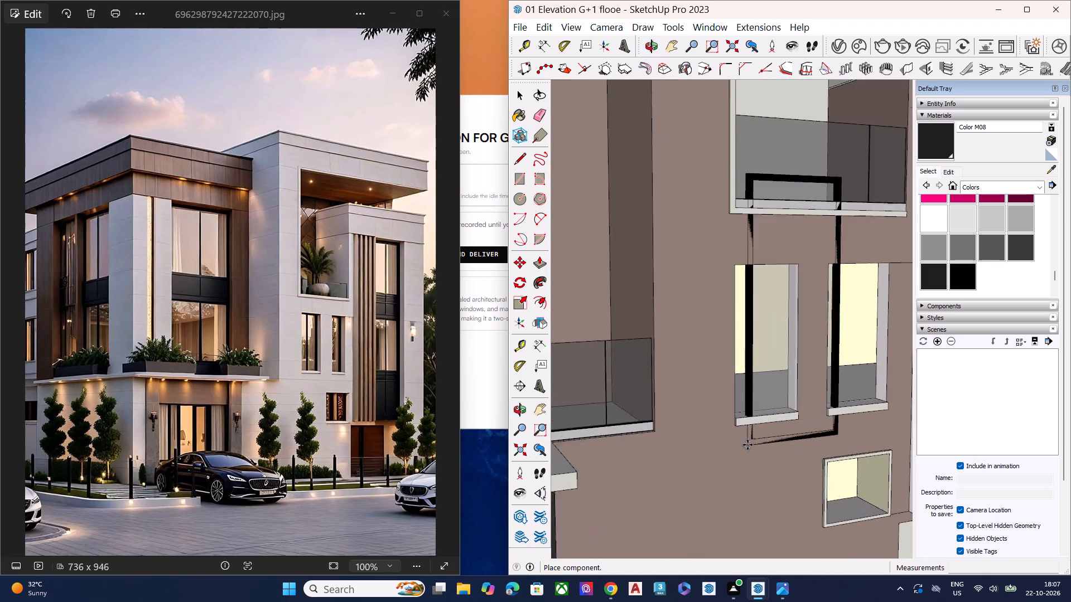
scroll(747, 445, "up", 4)
middle_click_drag(717, 397, 679, 578)
scroll(697, 493, "up", 8)
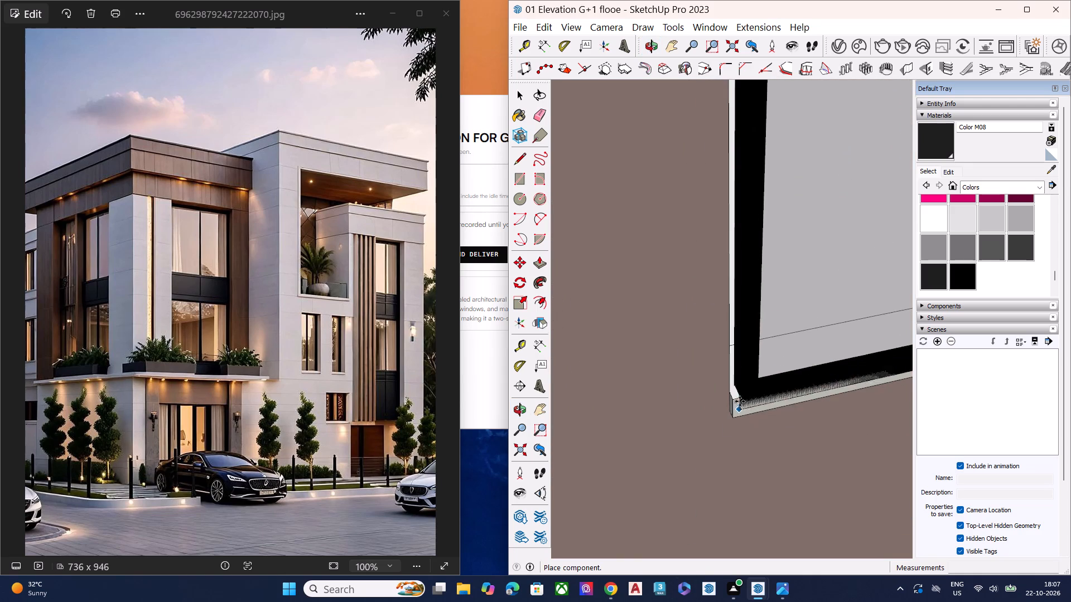
left_click(729, 387)
Scale the placed black window's width to about 0.66 so it ends at the far side of the narrow opening.
middle_click_drag(747, 423, 490, 430)
scroll(739, 410, "down", 17)
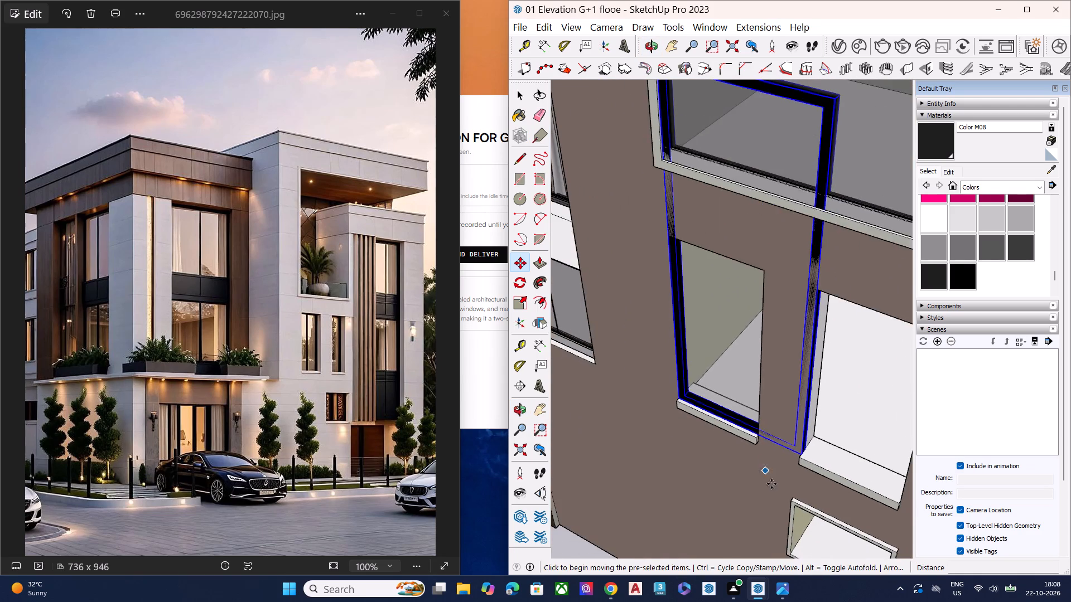
scroll(771, 484, "down", 1)
key("s")
middle_click_drag(780, 444, 853, 409)
scroll(832, 352, "up", 8)
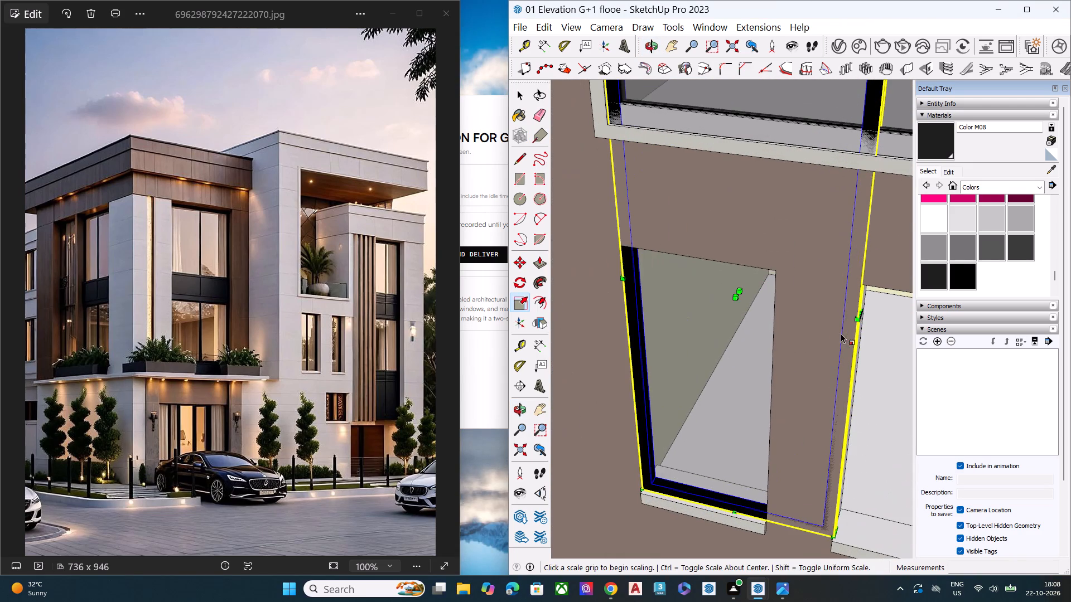
left_click(858, 312)
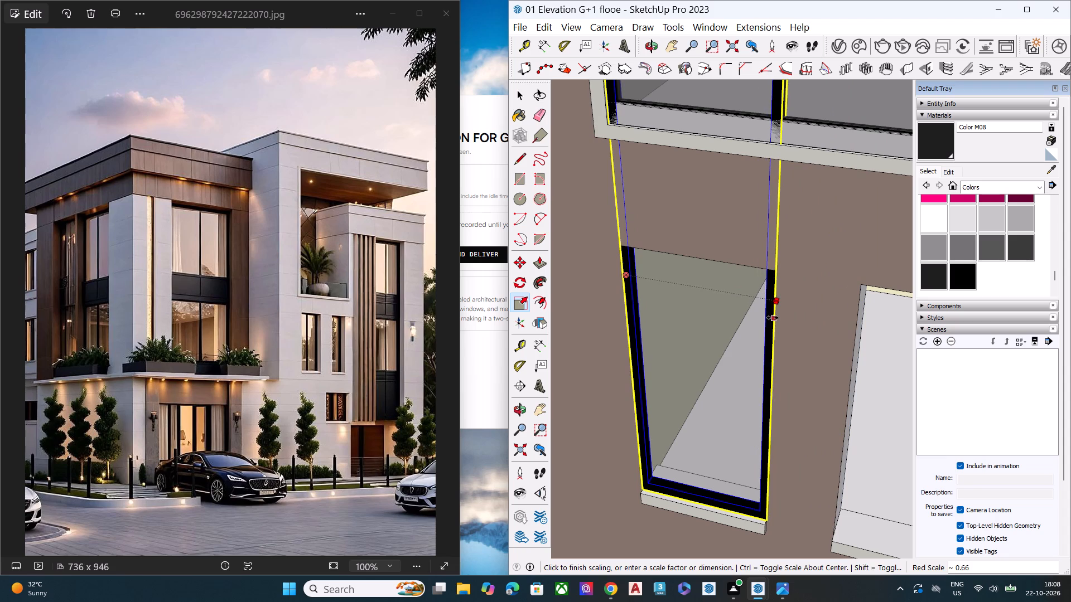
left_click(773, 317)
Scale the black window's height from its top edge to about 0.56, down to the head of the narrow opening.
scroll(863, 473, "down", 7)
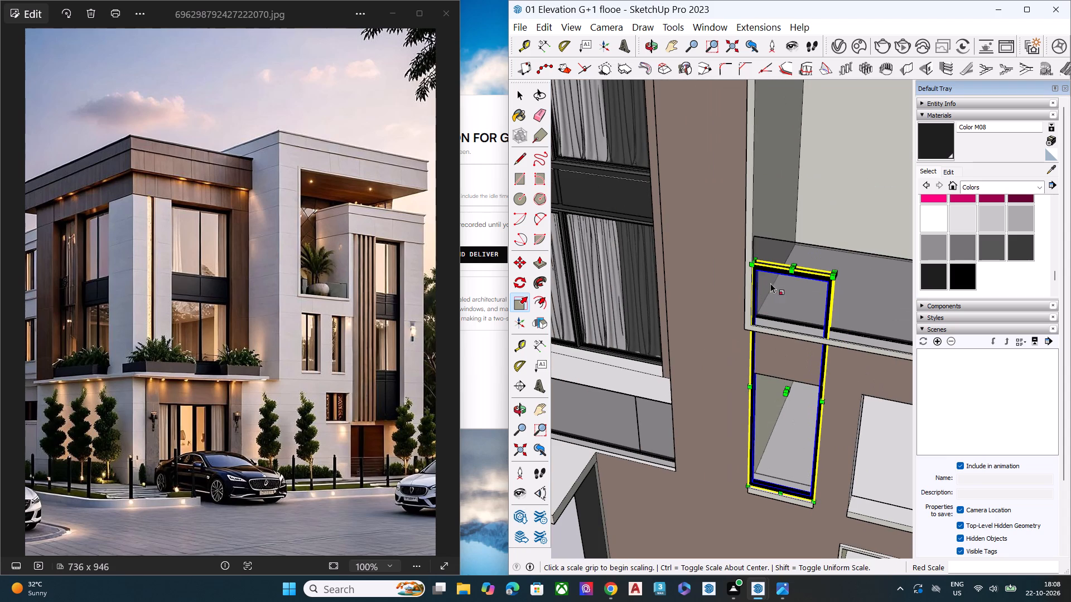
scroll(795, 267, "up", 5)
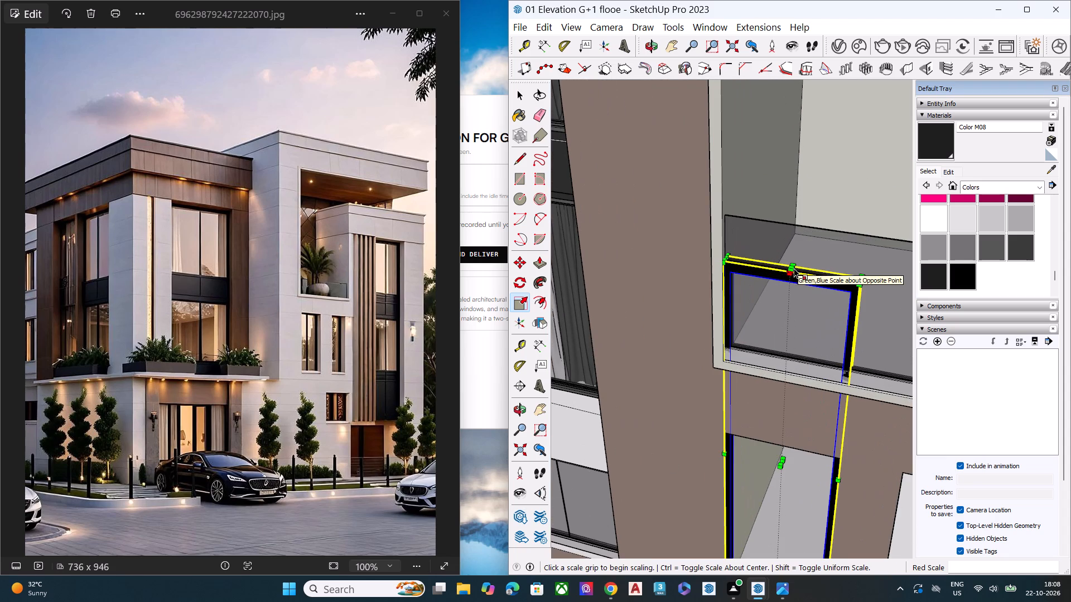
left_click(795, 269)
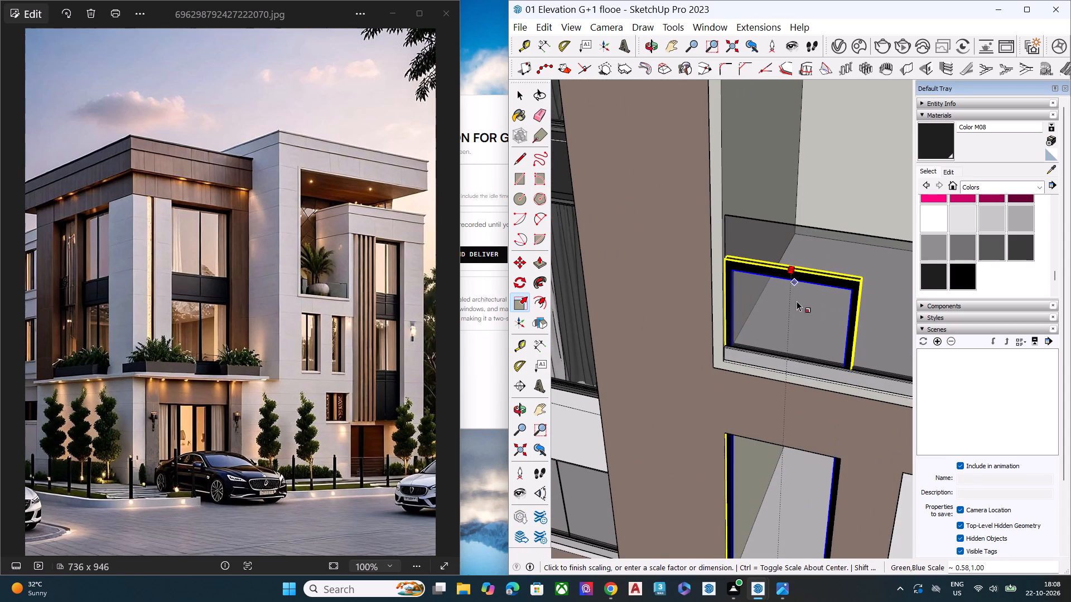
middle_click_drag(802, 471, 842, 327)
scroll(842, 327, "up", 1)
left_click(819, 318)
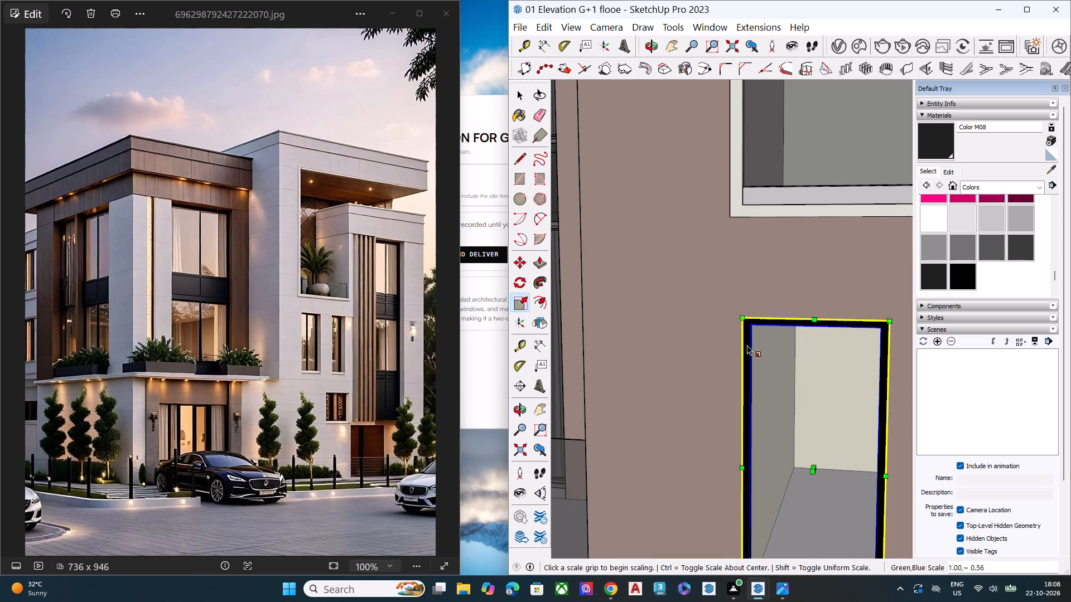
Examine the fitted black window and the neighbouring openings on the front elevation.
scroll(740, 346, "down", 8)
middle_click_drag(816, 494, 828, 428)
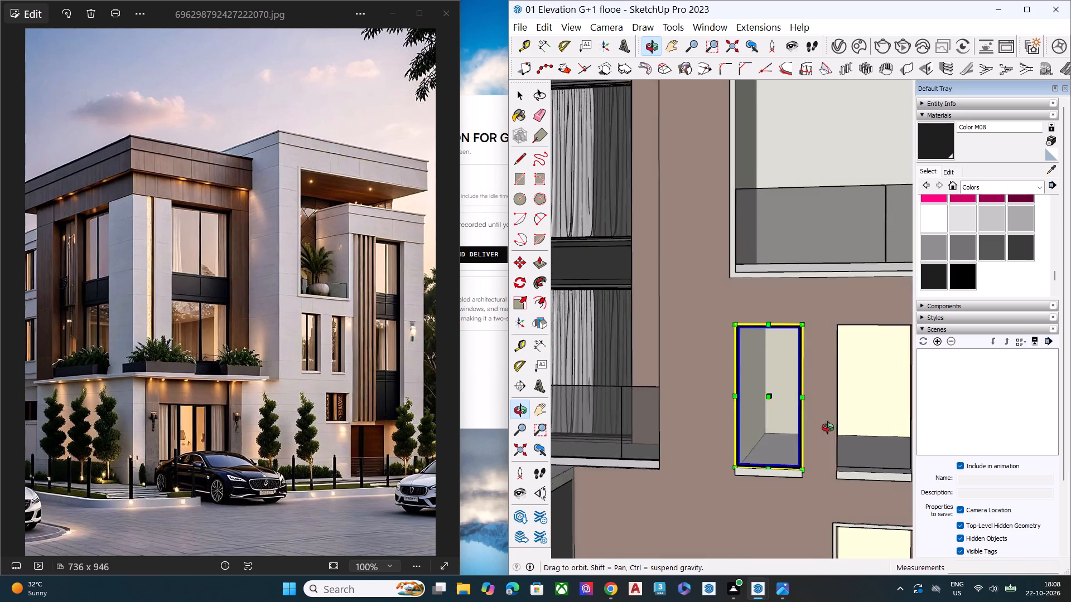
middle_click_drag(828, 428, 836, 413)
scroll(836, 413, "up", 1)
scroll(742, 372, "down", 11)
scroll(742, 372, "up", 1)
scroll(742, 372, "down", 8)
middle_click_drag(745, 383, 748, 396)
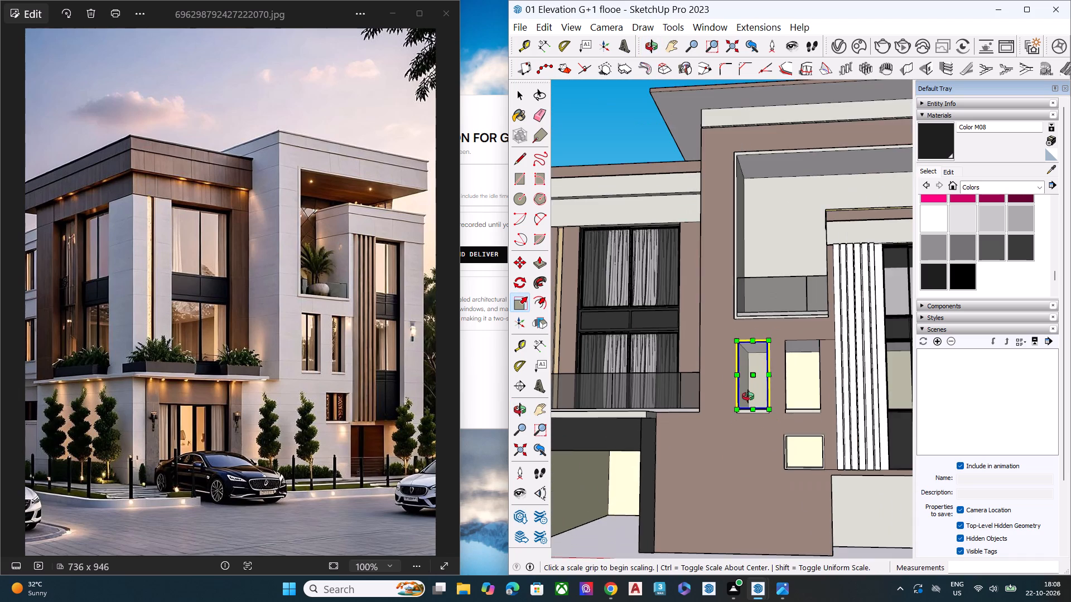
middle_click_drag(748, 396, 757, 448)
Copy the fitted window by its lower corner about 4' 3" across to the sill corner of the second narrow opening.
key("m")
scroll(776, 415, "up", 6)
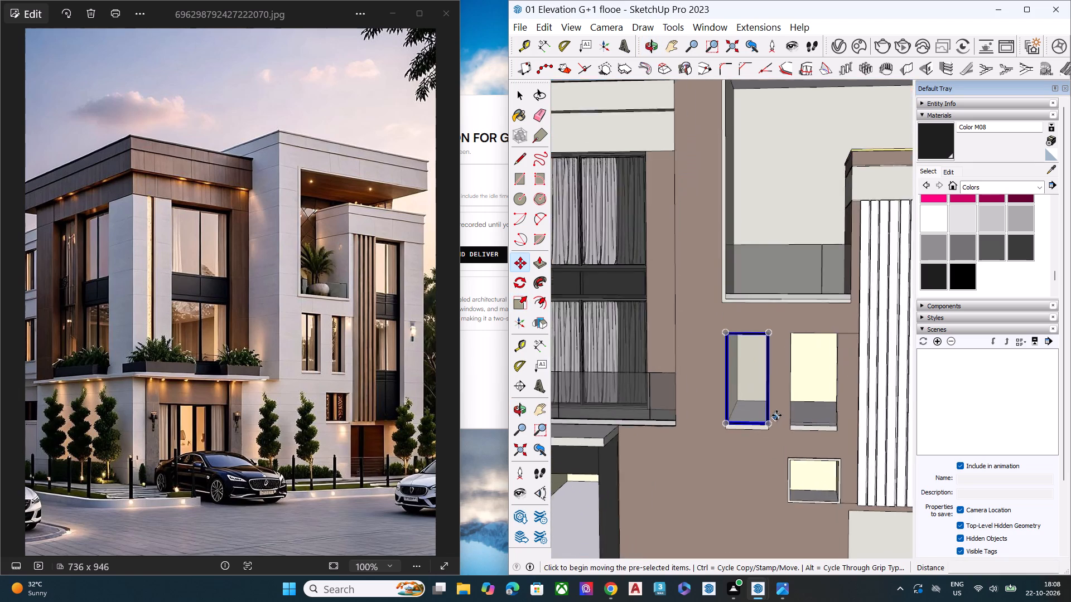
scroll(776, 415, "up", 16)
middle_click_drag(730, 438, 713, 450)
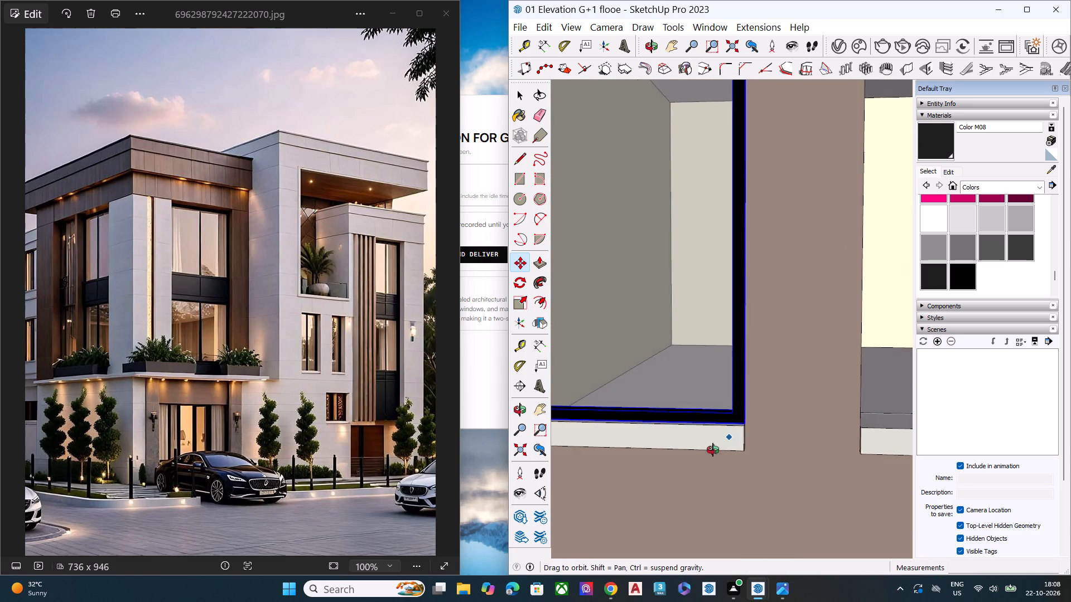
middle_click_drag(713, 450, 629, 554)
scroll(750, 430, "up", 6)
left_click(718, 423)
key("space")
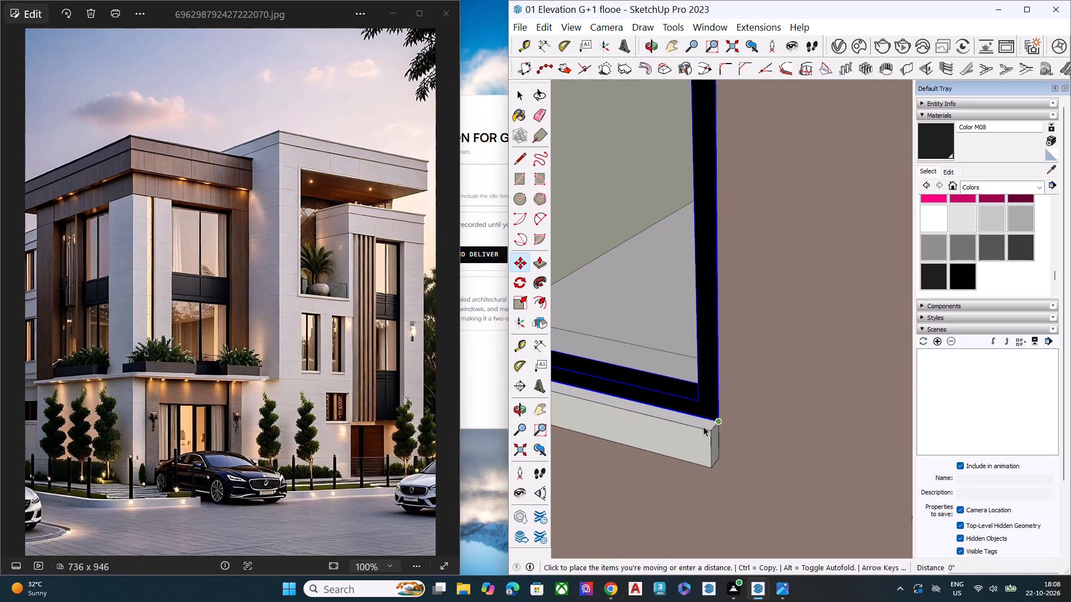
key("m")
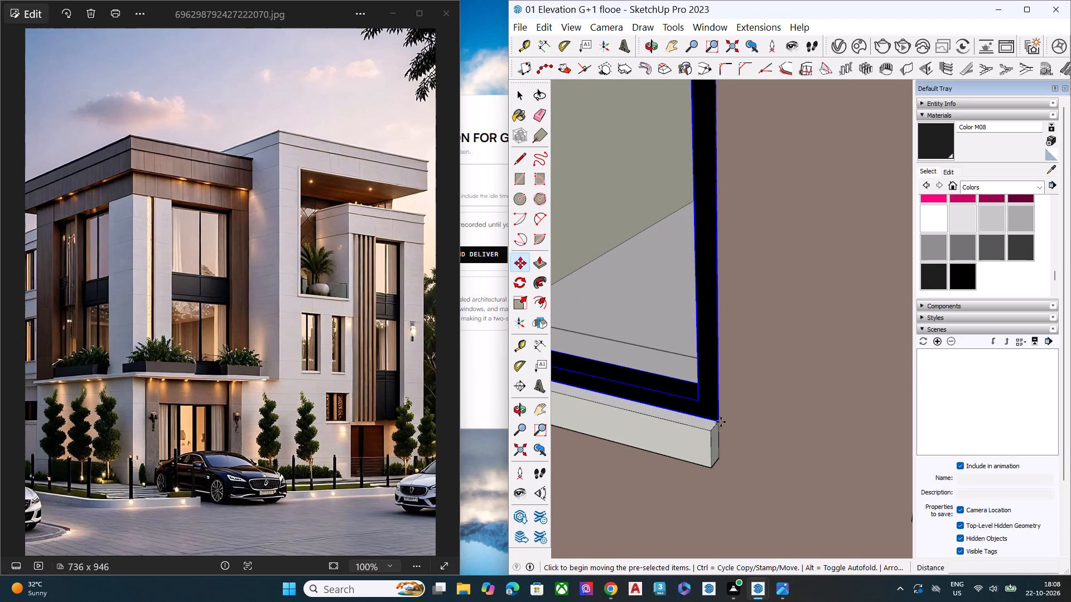
left_click(718, 421)
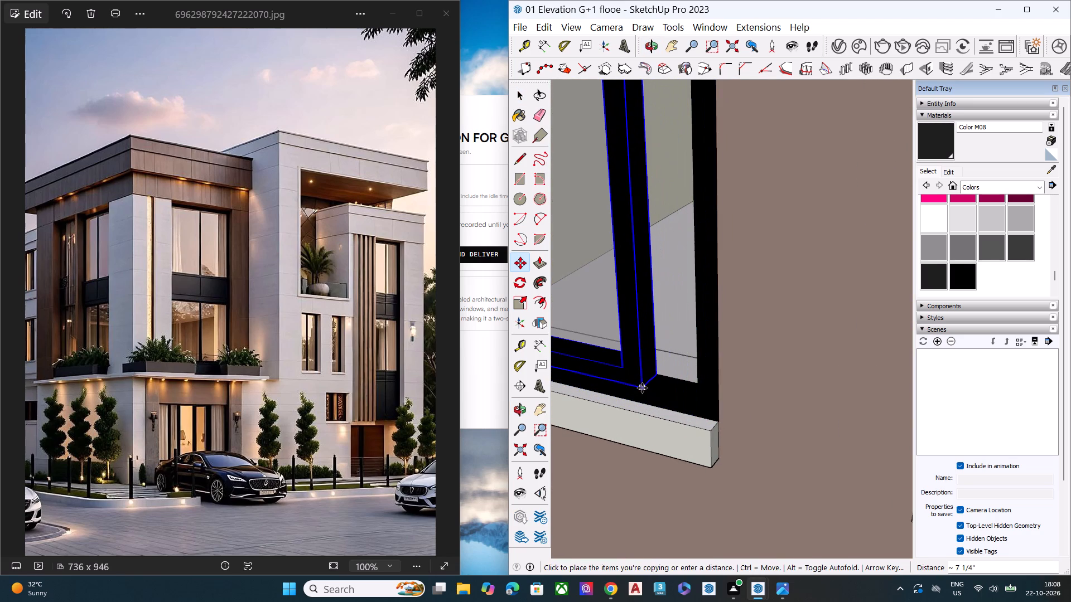
scroll(667, 380, "down", 8)
scroll(619, 421, "down", 9)
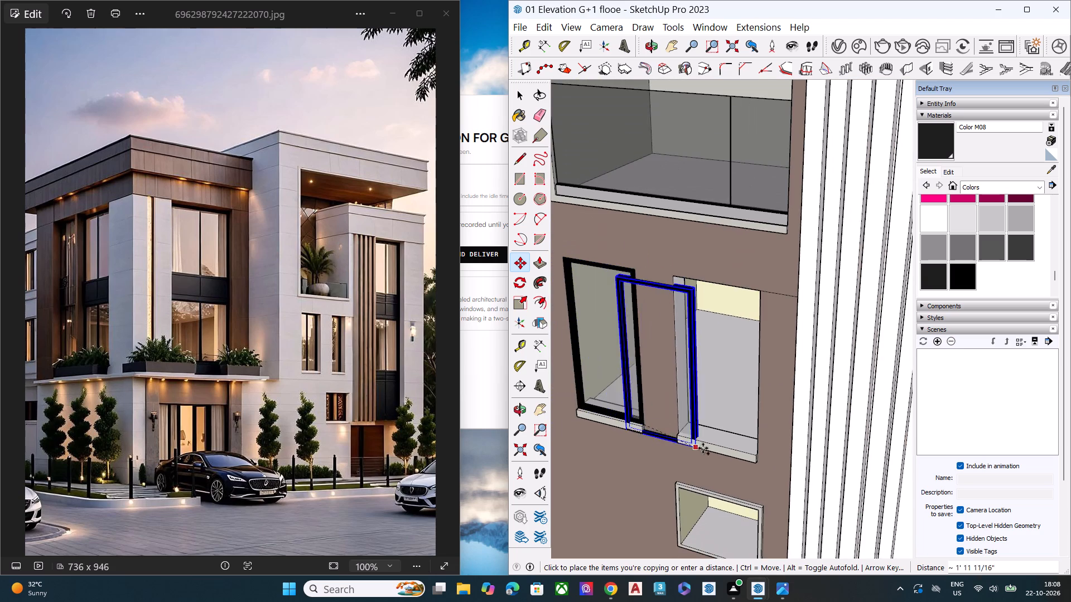
middle_click_drag(740, 454, 811, 460)
scroll(797, 463, "up", 10)
scroll(789, 449, "down", 1)
scroll(789, 449, "up", 6)
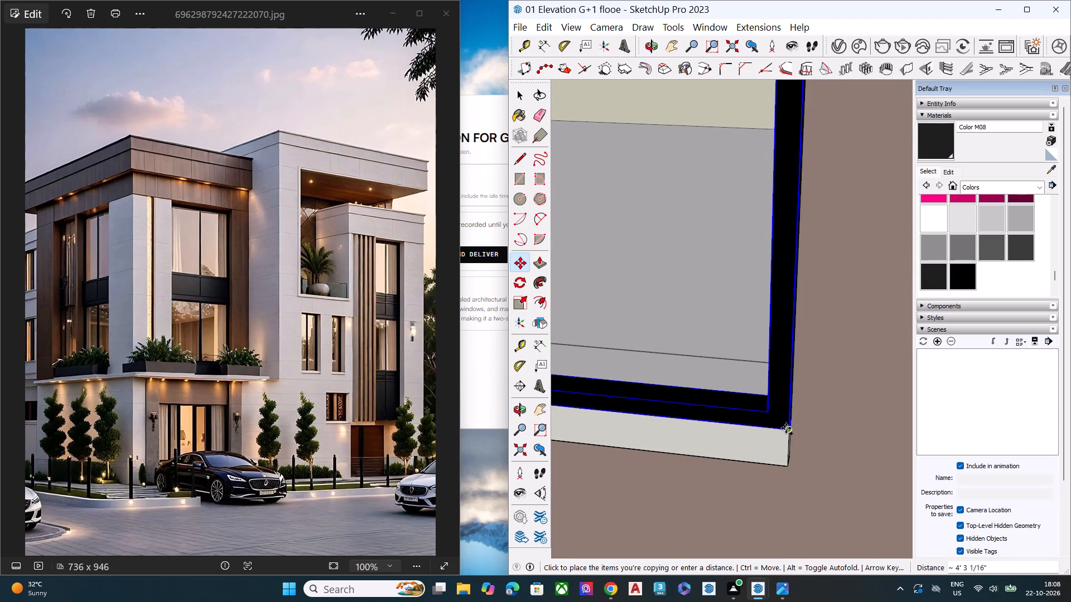
left_click(790, 423)
Push/Pull the second opening's side face nearest the first window by 2 3/16" to meet the copied window frame.
middle_click_drag(811, 442, 996, 405)
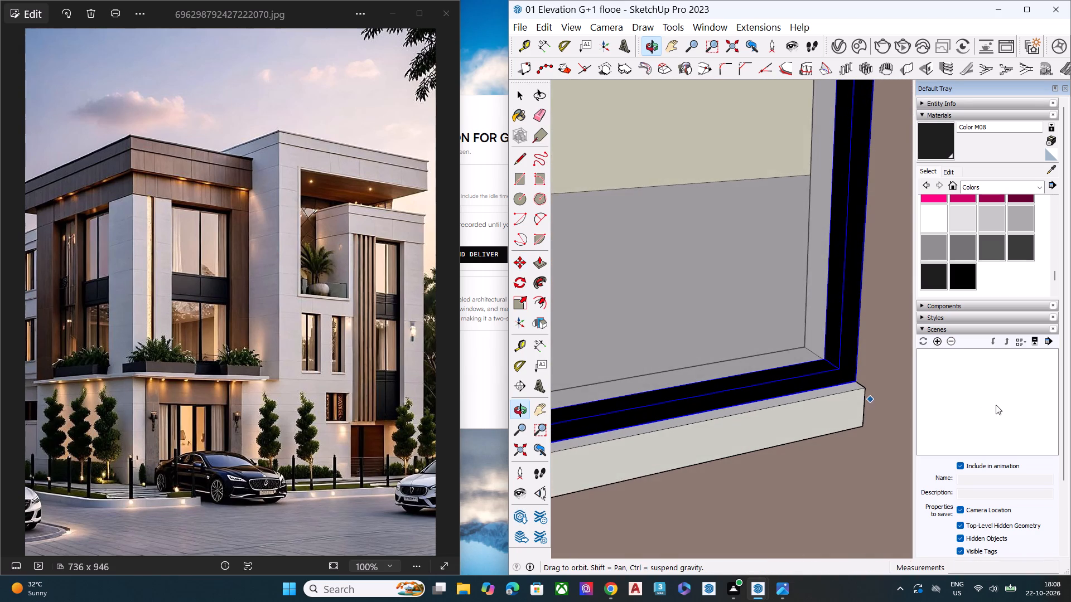
scroll(976, 411, "up", 1)
scroll(852, 436, "down", 6)
scroll(808, 497, "down", 8)
middle_click_drag(793, 416, 768, 368)
scroll(769, 289, "up", 2)
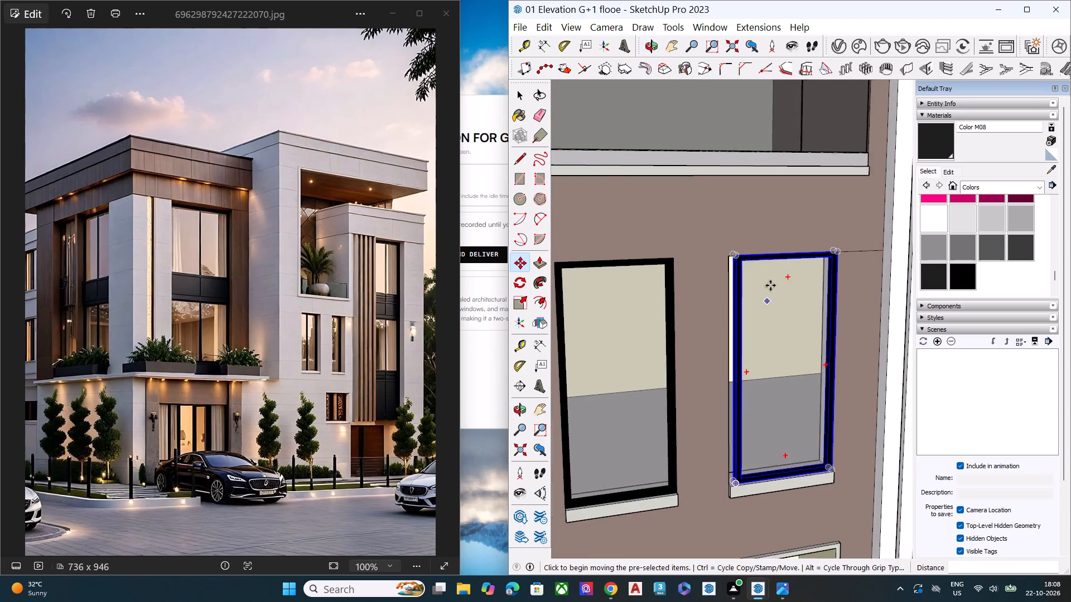
scroll(770, 285, "up", 8)
scroll(693, 363, "down", 7)
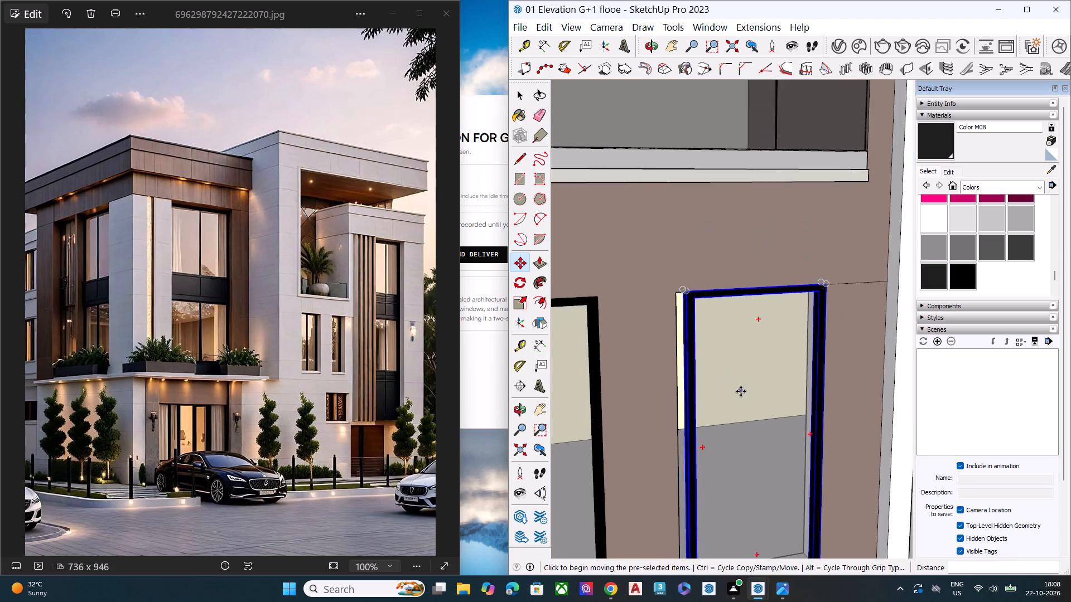
middle_click_drag(741, 391, 597, 410)
scroll(595, 406, "up", 7)
key("space")
left_click(655, 364)
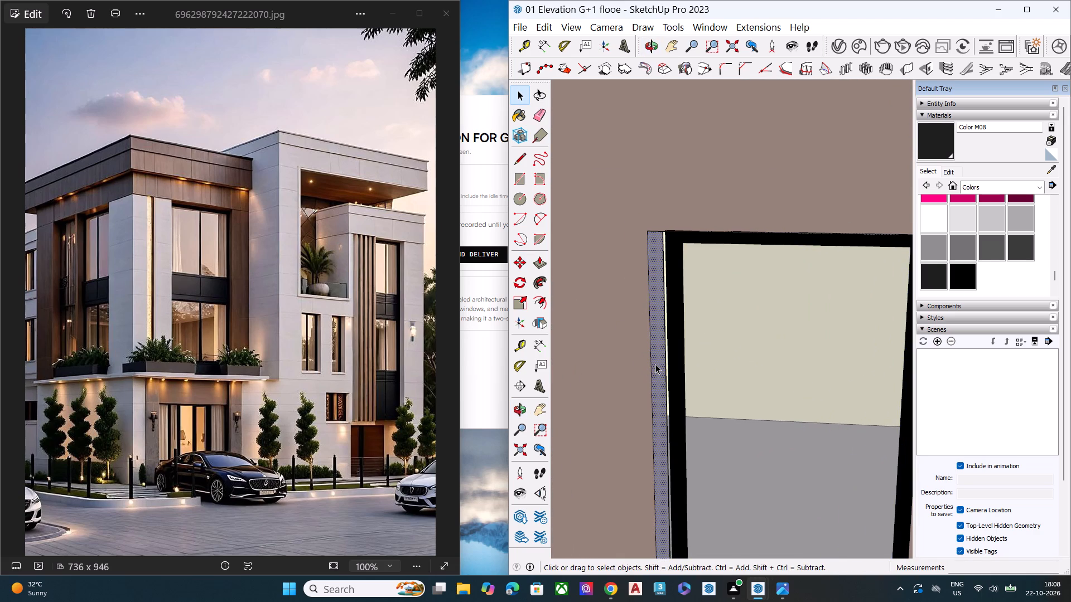
key("p")
left_click(655, 364)
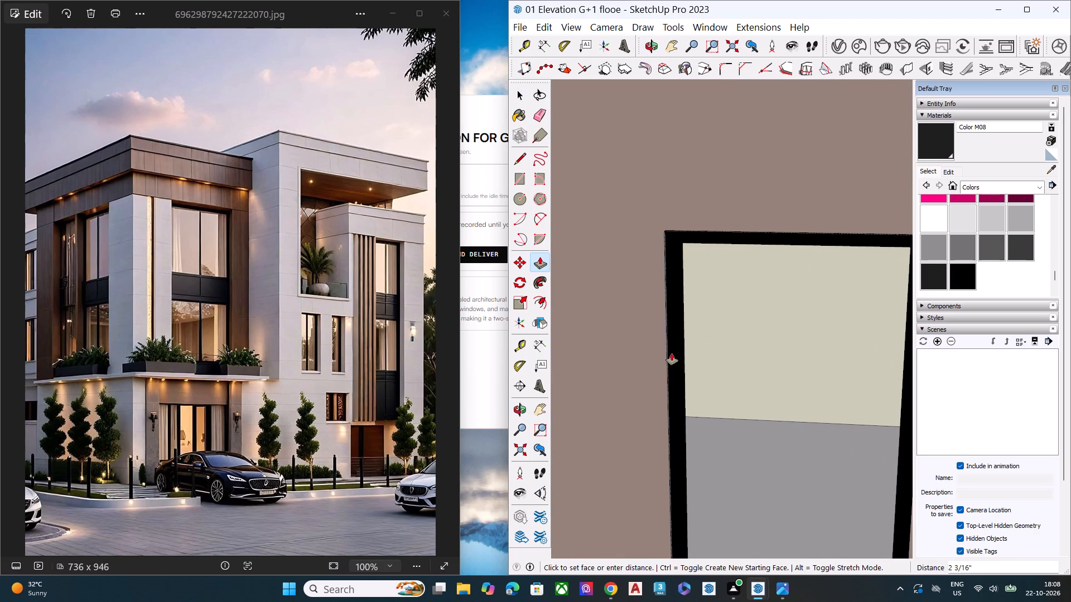
left_click(673, 355)
Examine both fitted black windows and the front elevation against the reference image.
scroll(668, 403, "down", 3)
scroll(672, 405, "up", 1)
scroll(672, 405, "down", 5)
key("space")
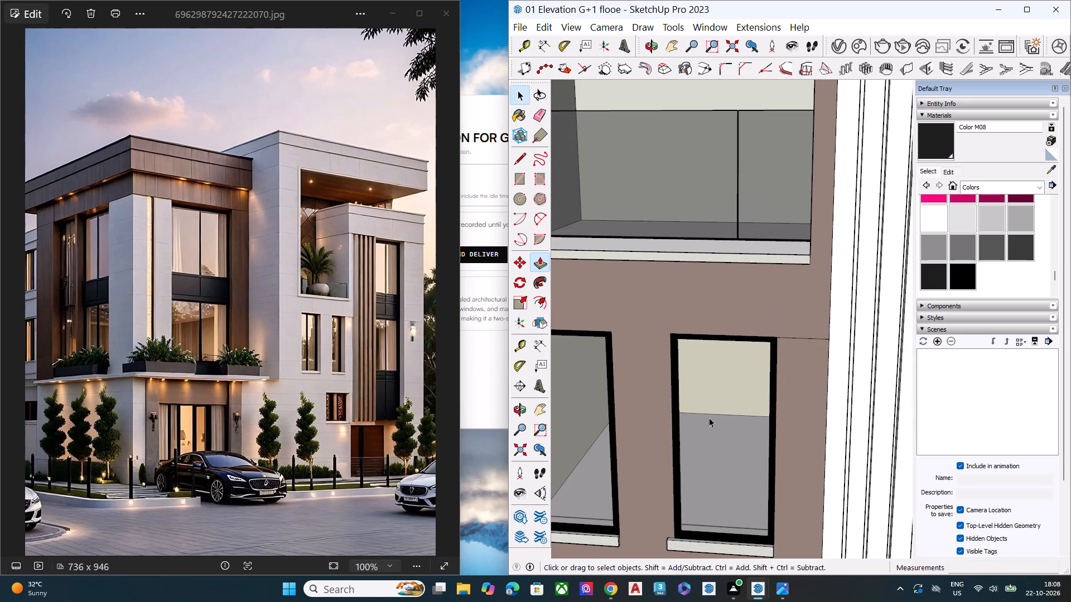
scroll(751, 390, "down", 10)
scroll(729, 429, "down", 12)
scroll(744, 439, "up", 1)
scroll(747, 438, "down", 4)
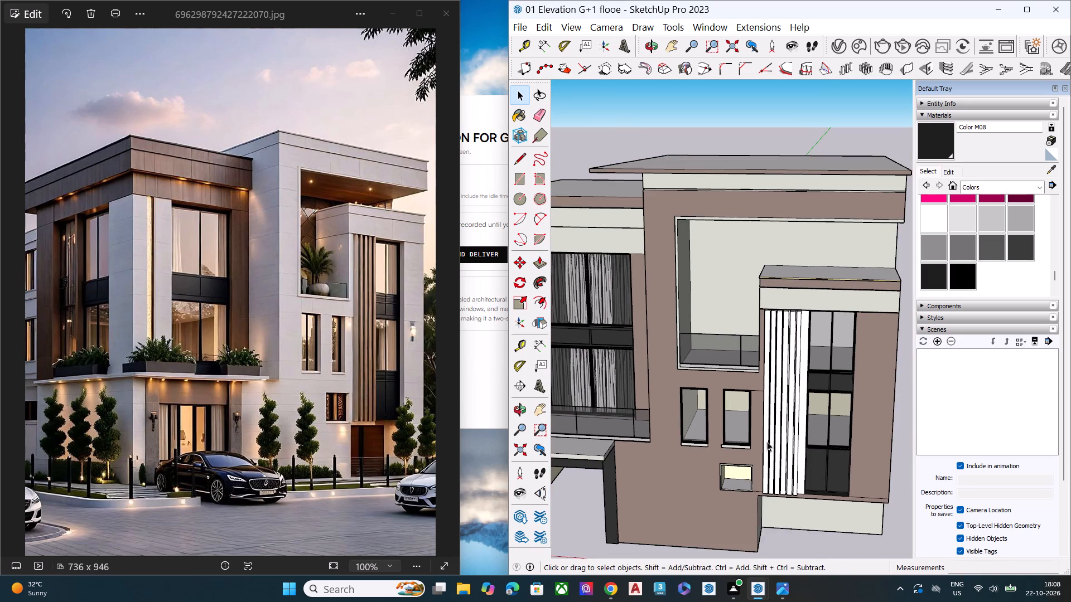
scroll(809, 535, "up", 3)
left_click(810, 536)
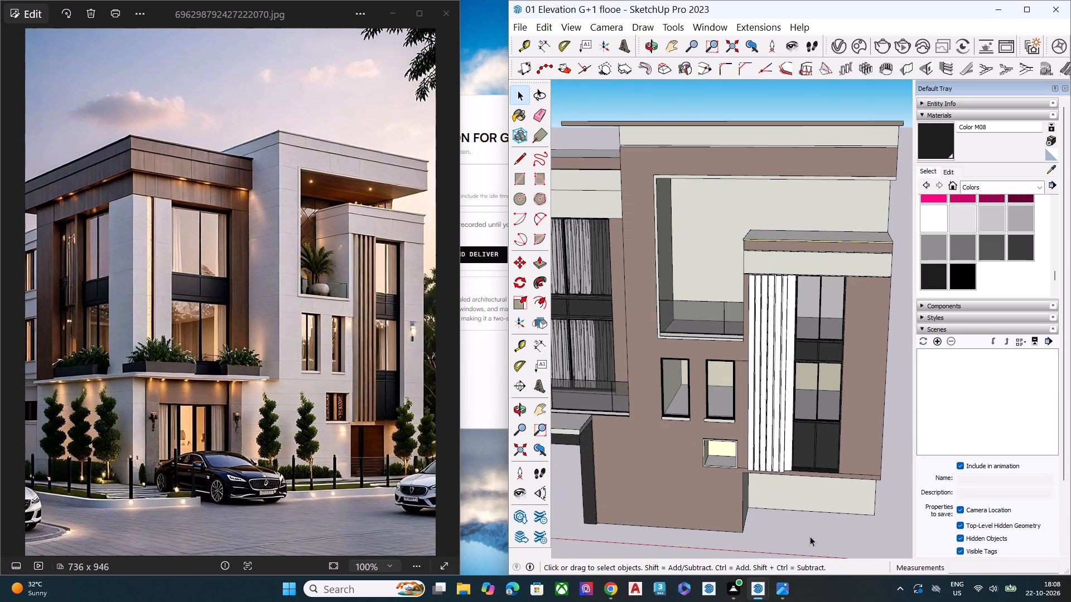
middle_click_drag(706, 430, 735, 411)
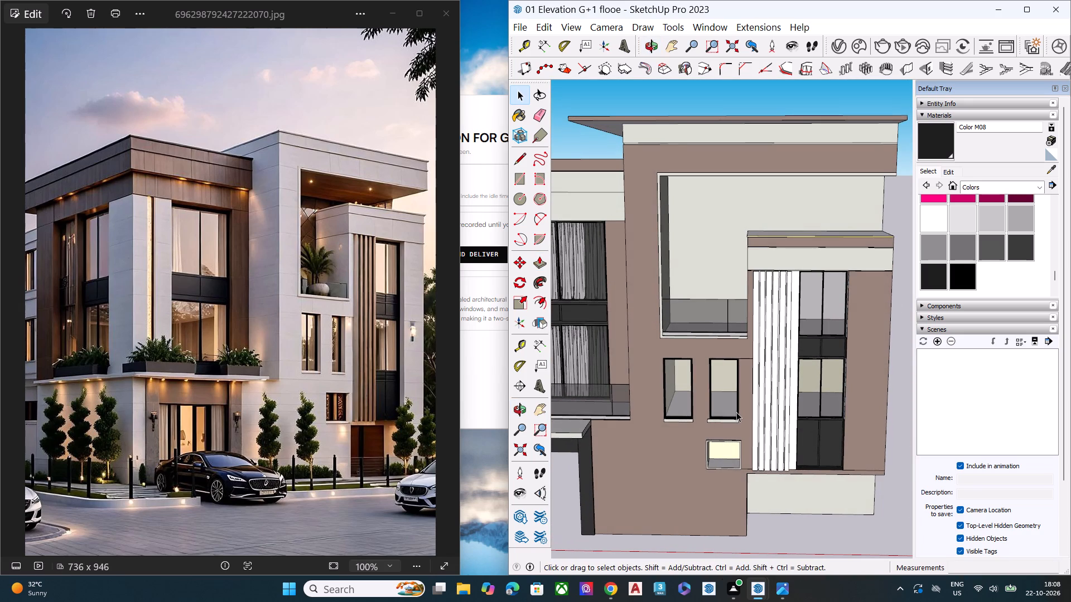
scroll(769, 394, "down", 7)
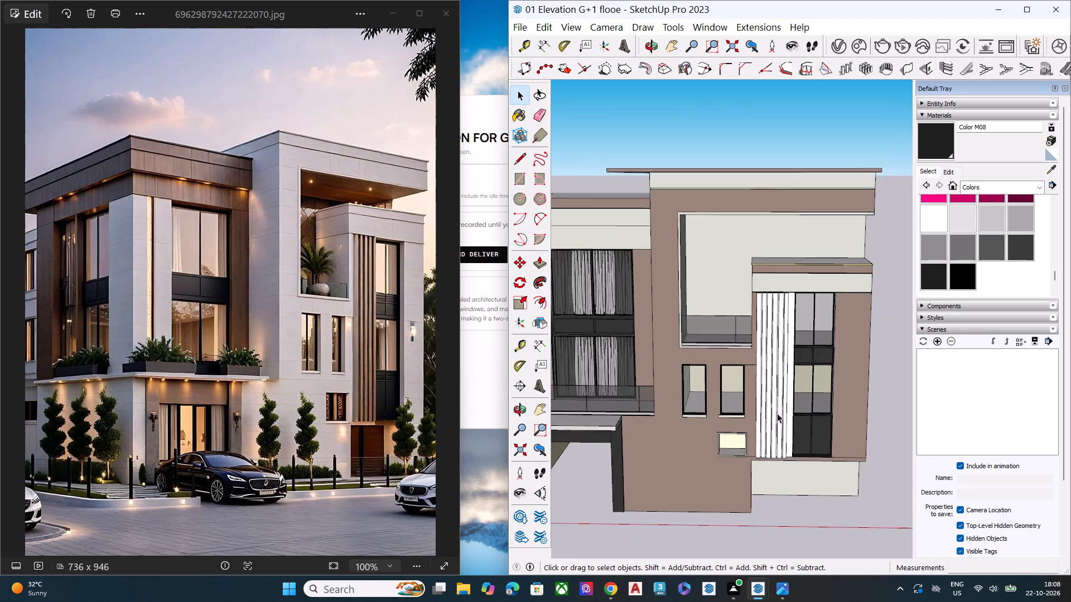
middle_click_drag(758, 431, 785, 392)
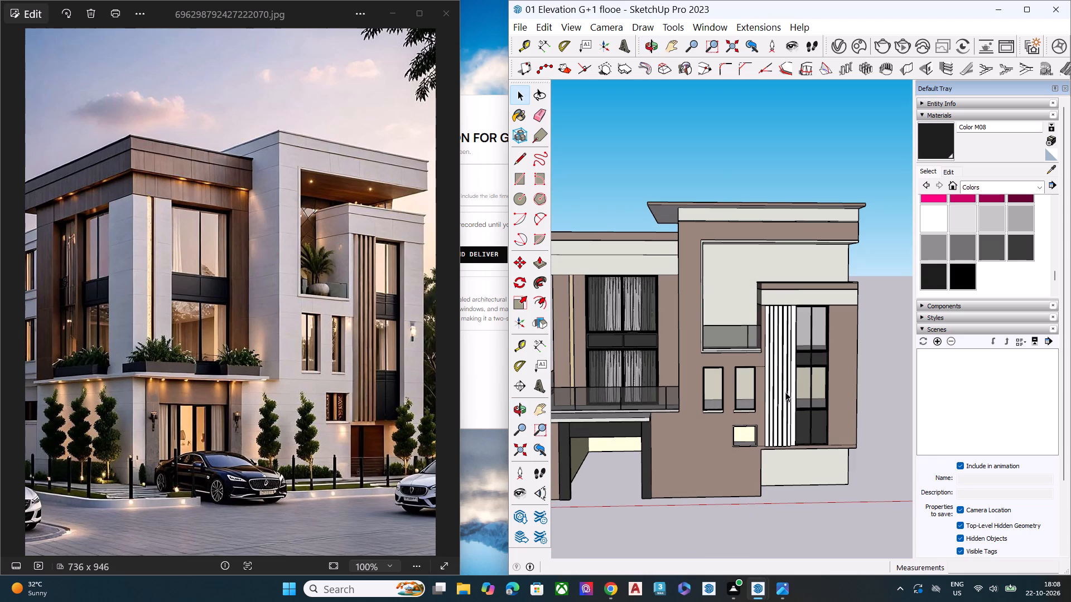
Import the two-pane black window with a top light, Component_28.skp, from the Downloads folder.
left_click(530, 34)
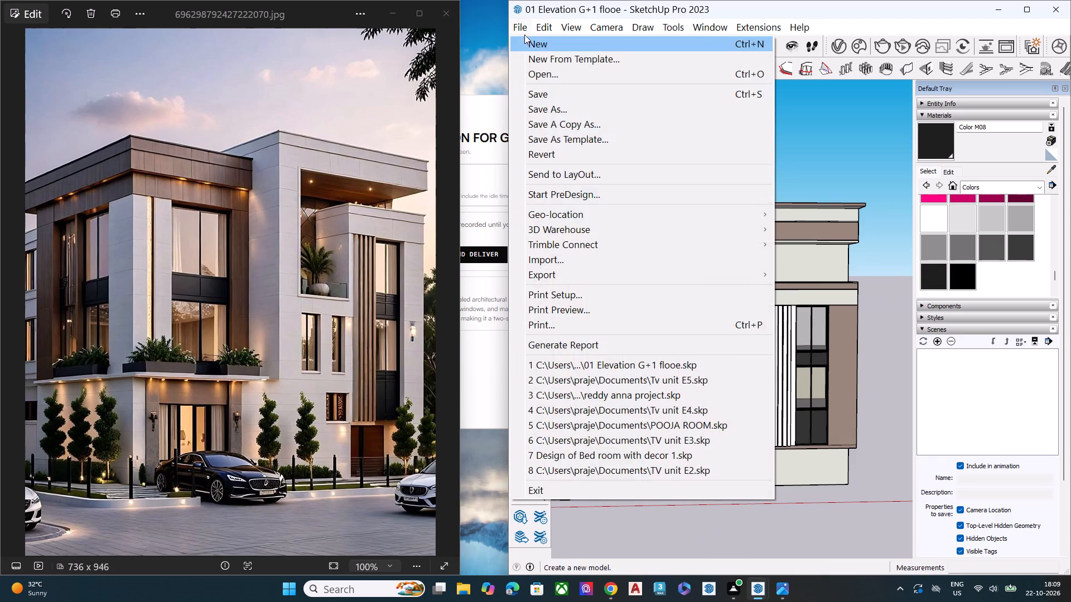
left_click(519, 31)
left_click(525, 25)
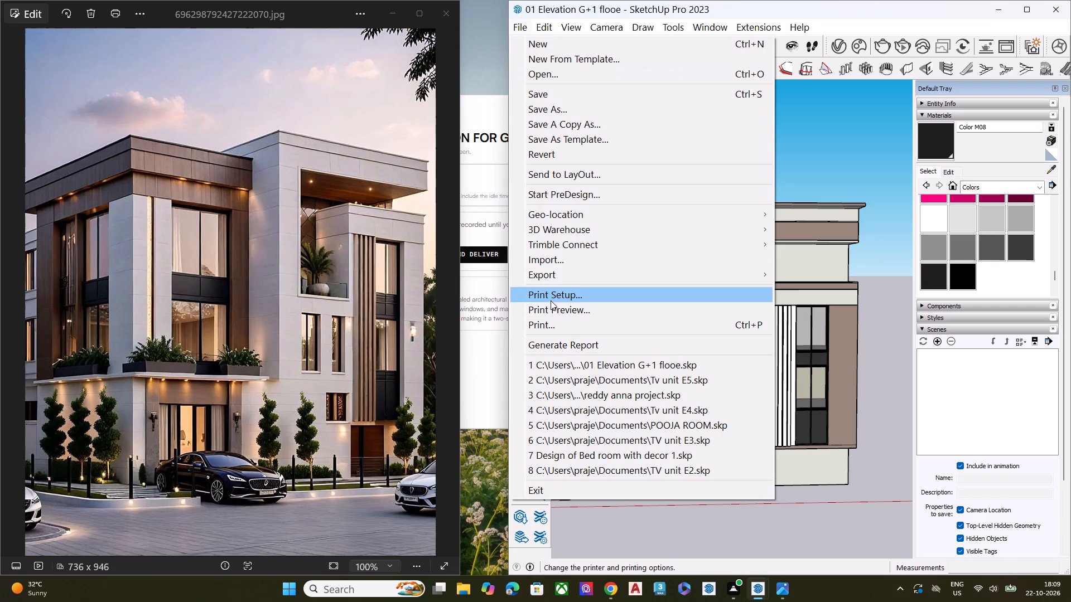
left_click(570, 263)
scroll(731, 308, "down", 3)
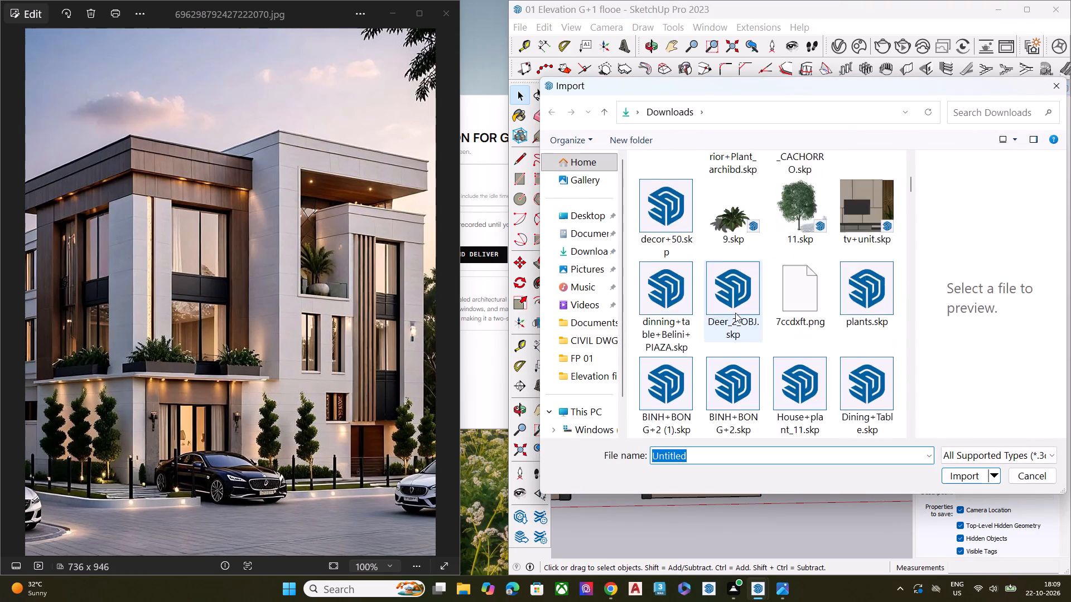
scroll(735, 313, "down", 3)
scroll(770, 341, "down", 4)
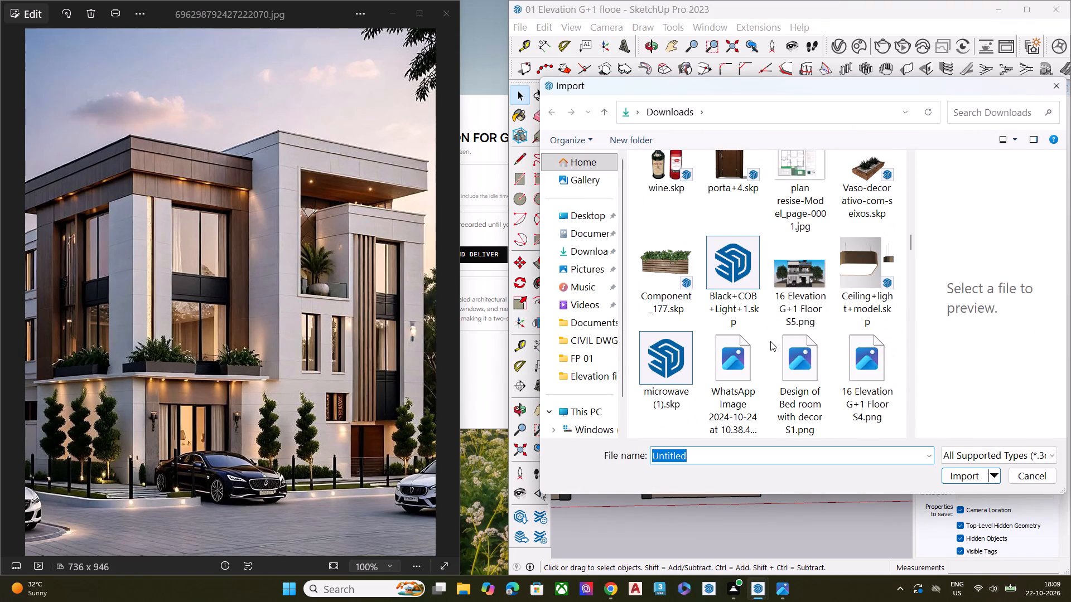
scroll(770, 341, "down", 6)
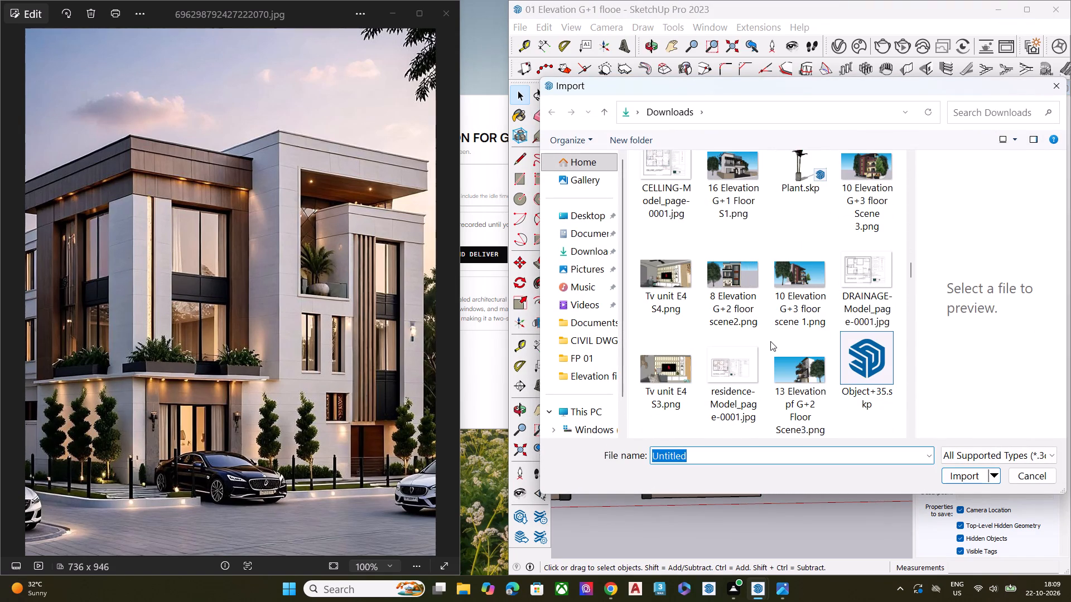
scroll(770, 341, "down", 1)
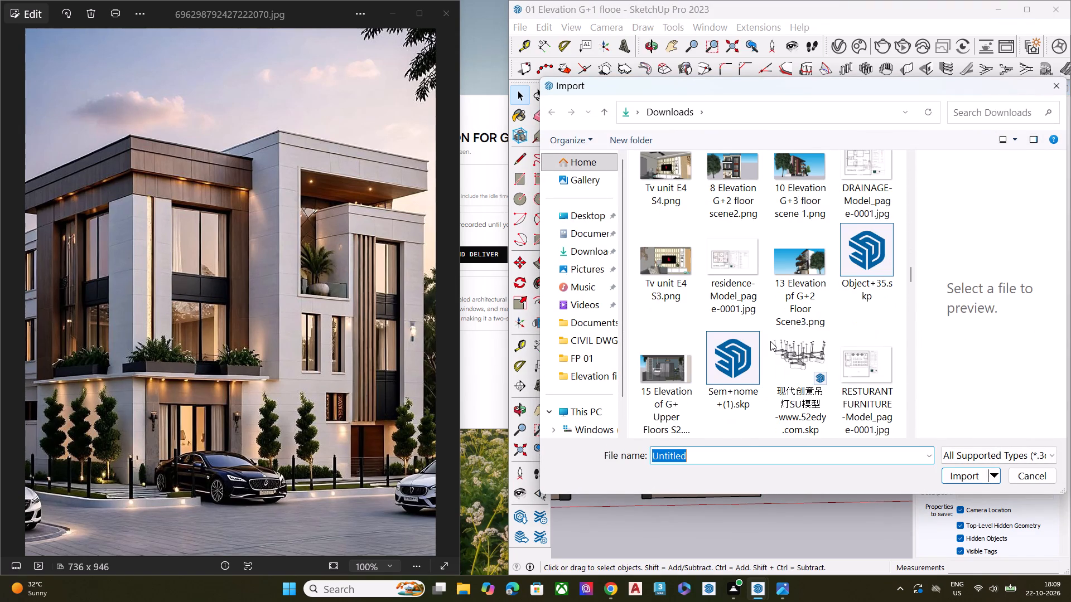
scroll(770, 341, "down", 11)
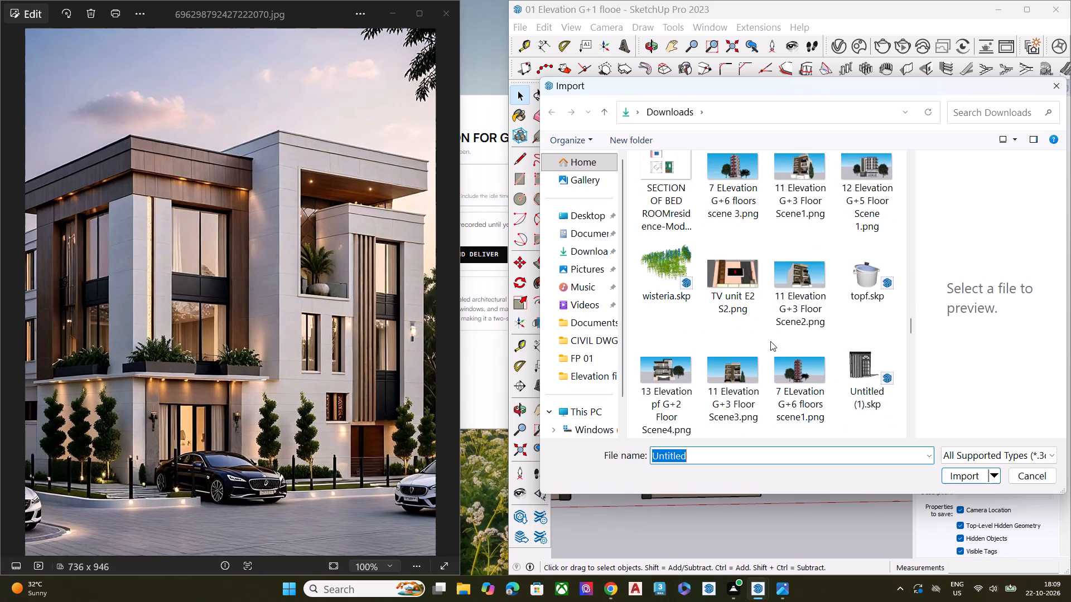
scroll(770, 341, "down", 5)
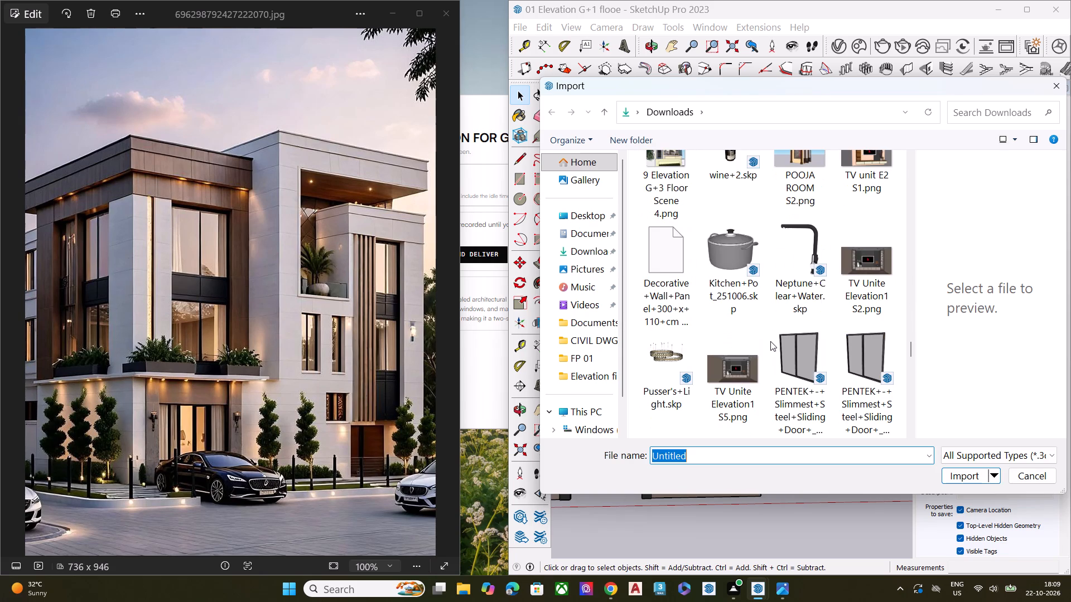
scroll(771, 341, "down", 1)
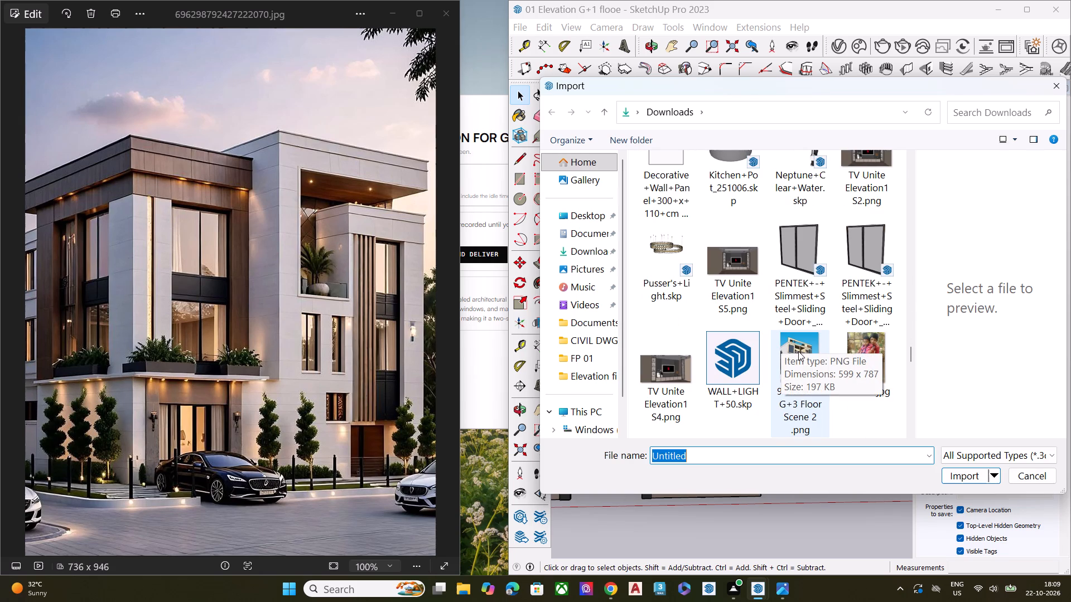
scroll(798, 351, "down", 4)
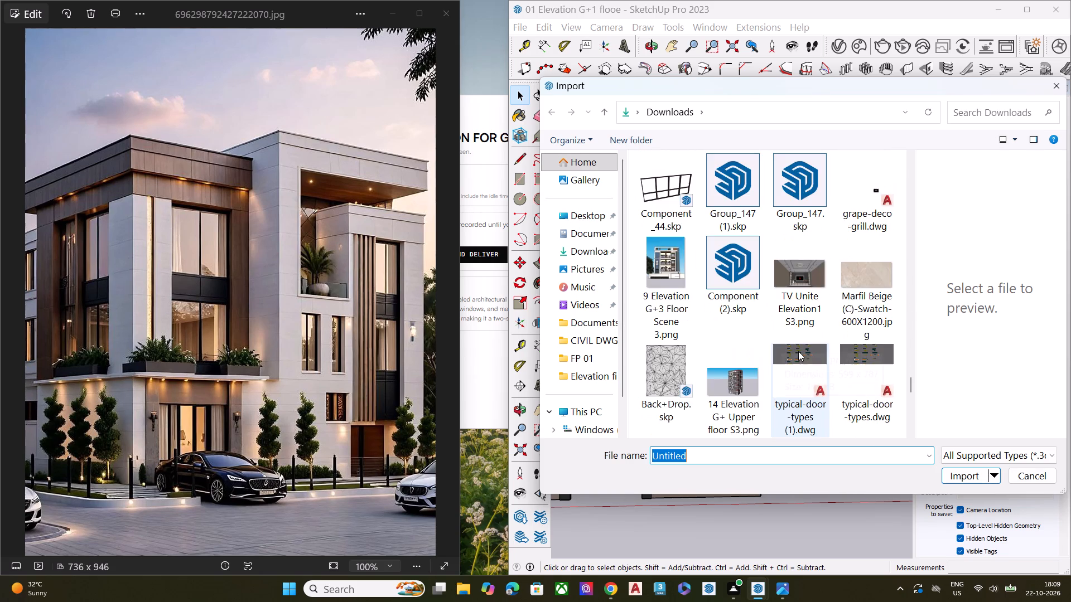
scroll(823, 362, "down", 6)
scroll(852, 353, "up", 2)
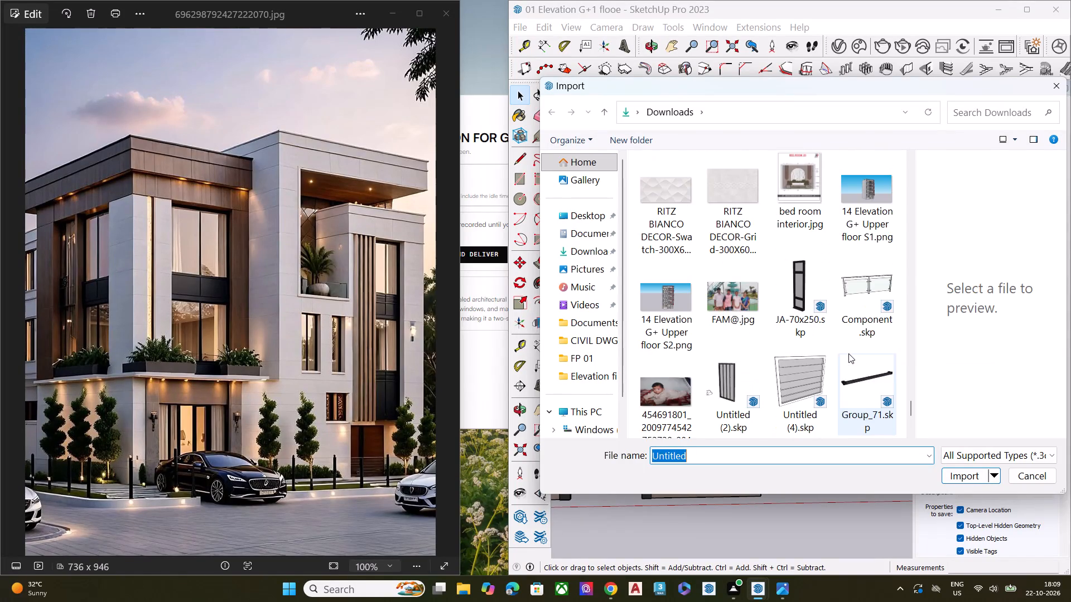
scroll(841, 352, "up", 4)
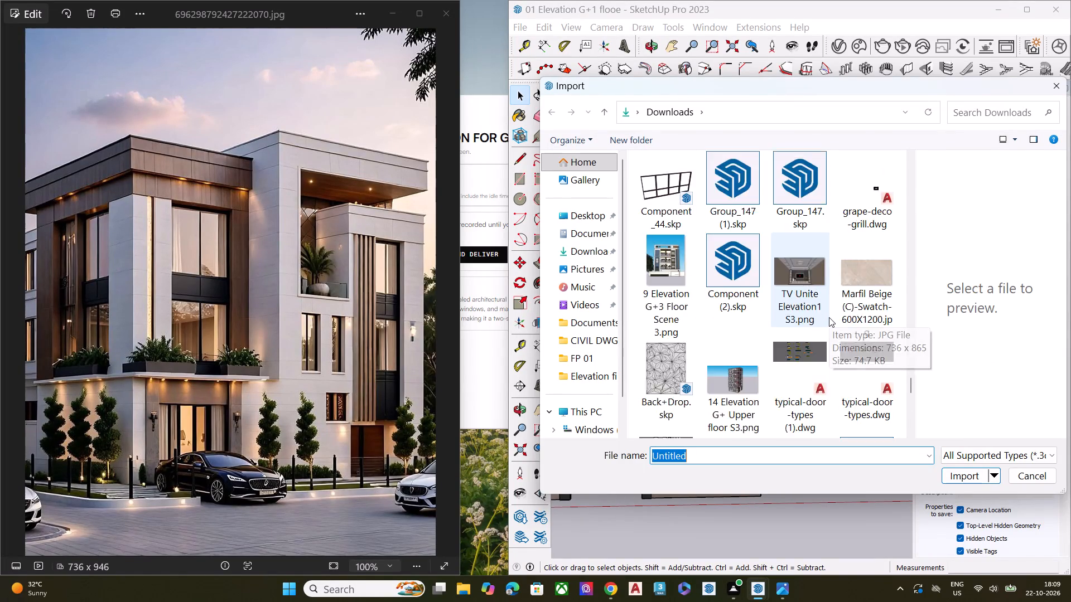
scroll(829, 317, "up", 2)
left_click(808, 259)
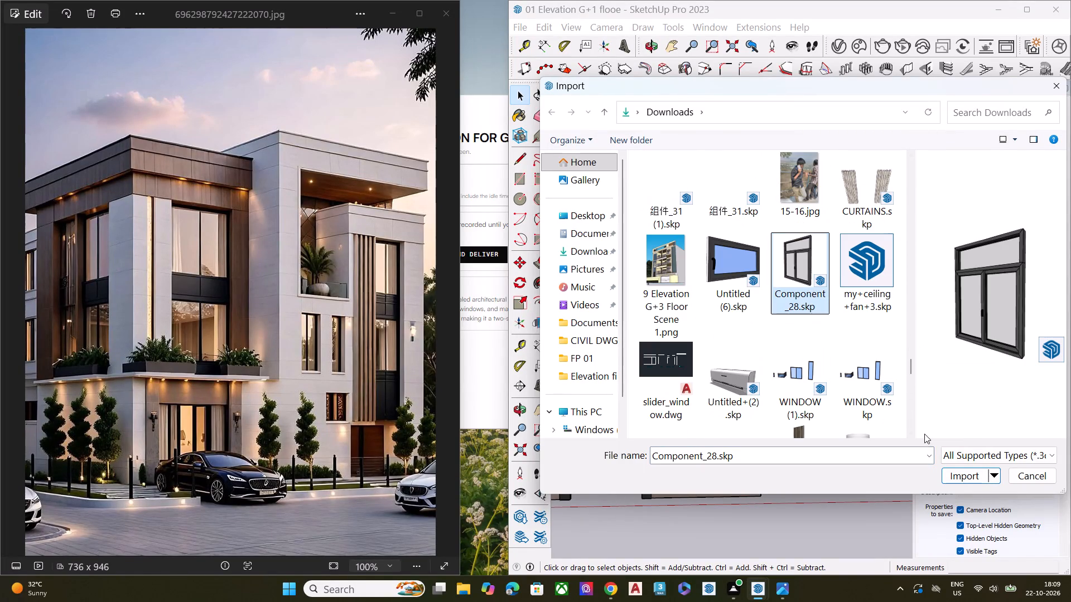
left_click(957, 479)
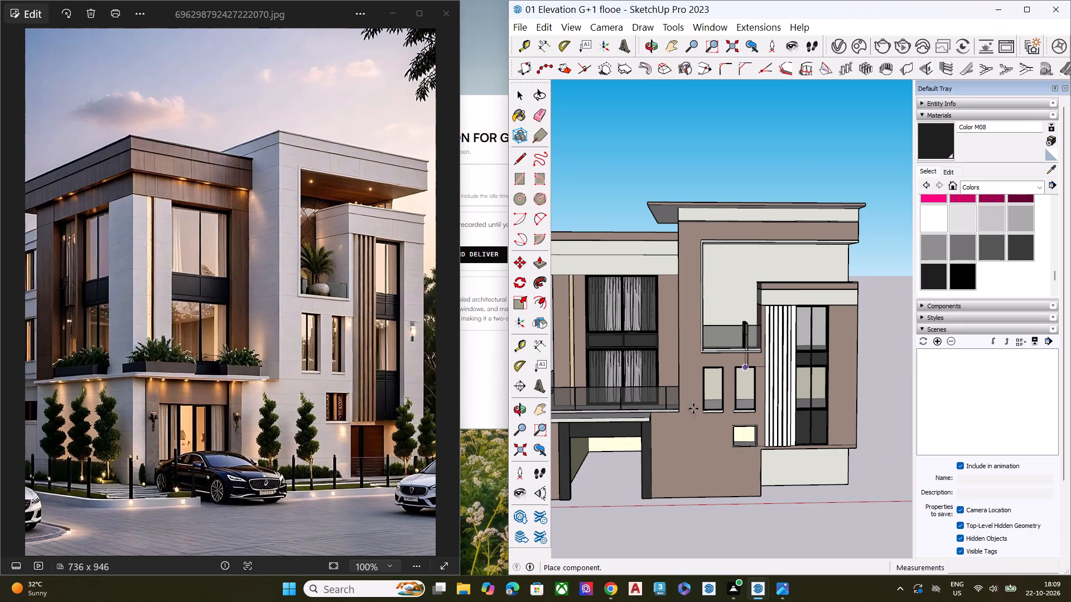
Place the imported window on the ground along the red axis, beside the house's fluted-panel end.
scroll(689, 425, "down", 9)
scroll(695, 284, "down", 18)
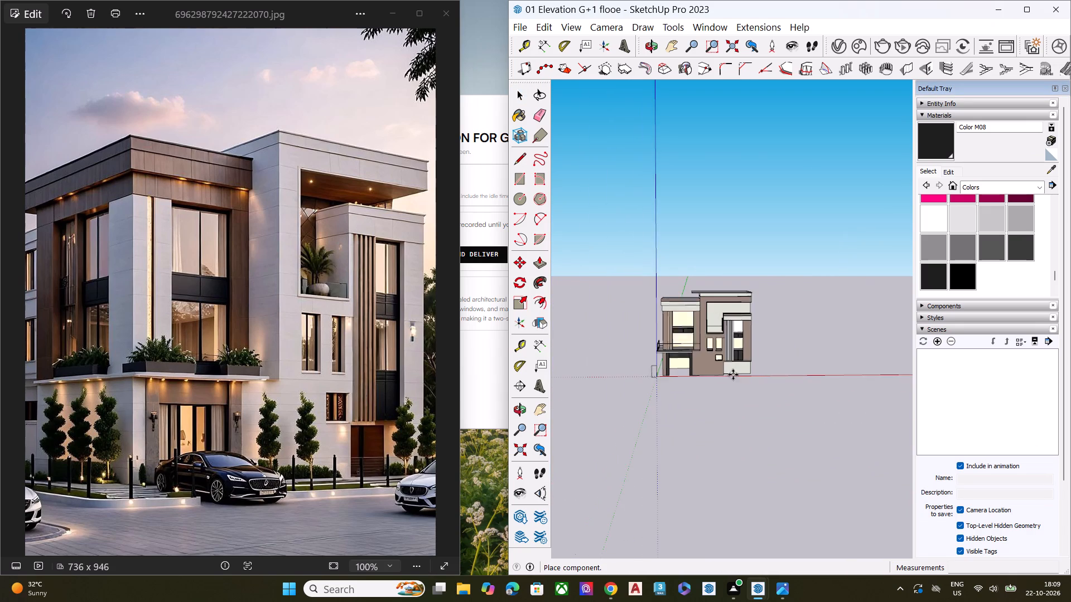
middle_click_drag(739, 381, 773, 532)
scroll(752, 352, "up", 16)
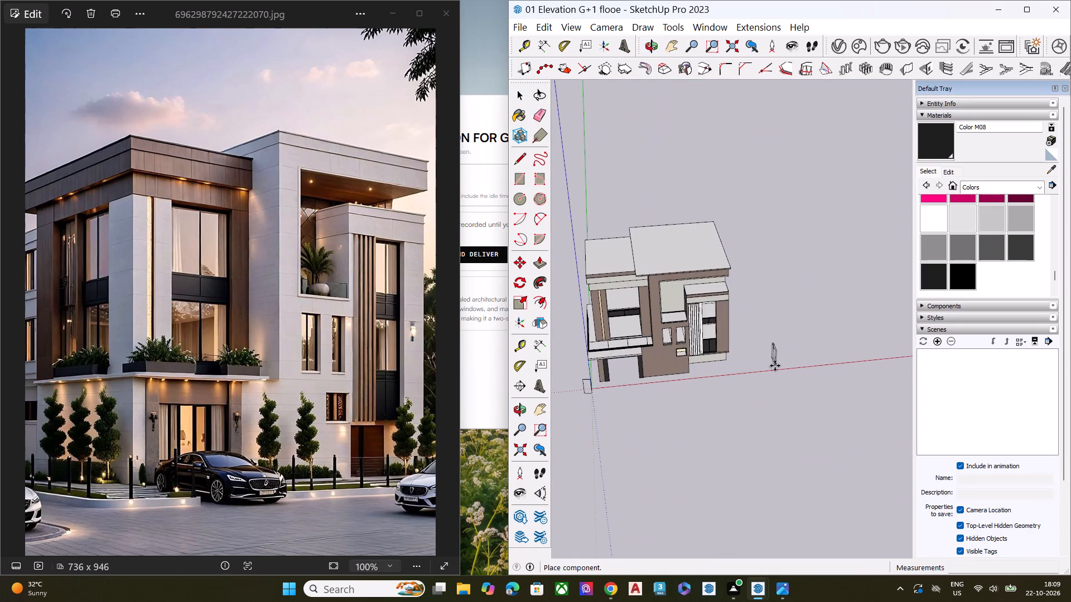
scroll(775, 366, "up", 5)
left_click(775, 373)
key("space")
Rotate the imported window about its lower corner until it lies along the red axis, parallel to the front elevation.
scroll(775, 371, "up", 10)
scroll(778, 368, "down", 1)
scroll(778, 368, "up", 1)
scroll(778, 368, "down", 1)
scroll(778, 368, "up", 3)
key("q")
scroll(784, 380, "up", 4)
scroll(784, 380, "down", 2)
scroll(784, 380, "up", 2)
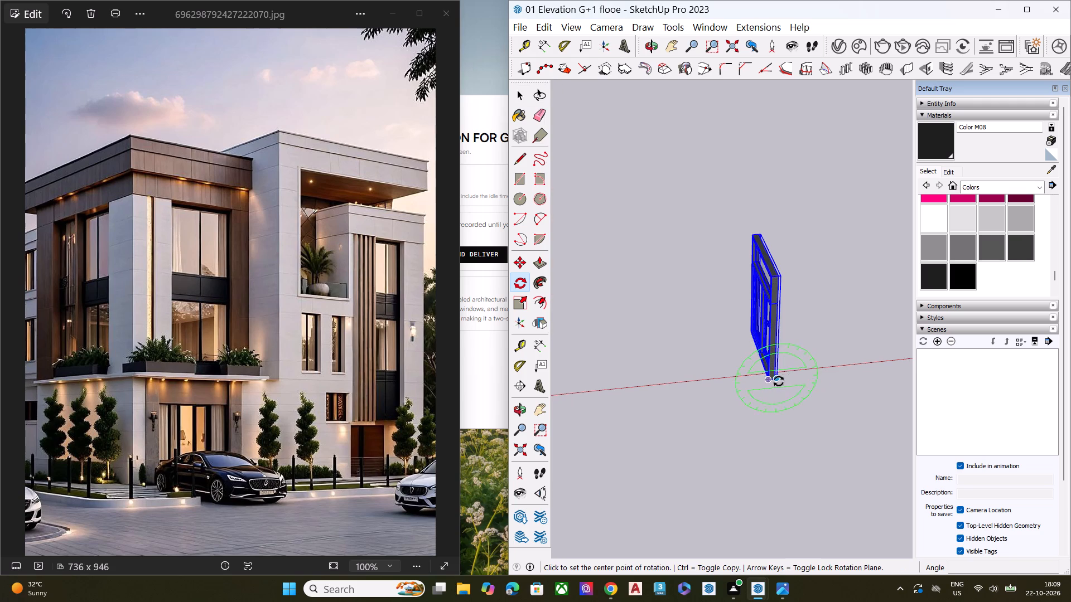
middle_click_drag(778, 378, 726, 458)
scroll(735, 442, "up", 3)
scroll(746, 403, "down", 2)
scroll(746, 402, "up", 4)
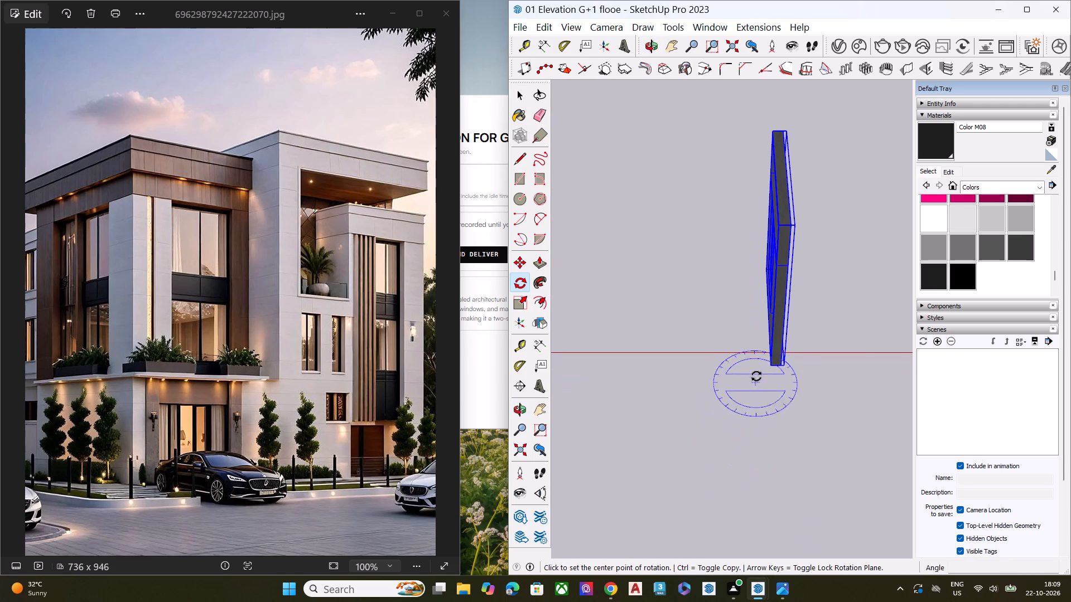
left_click(764, 366)
left_click(707, 368)
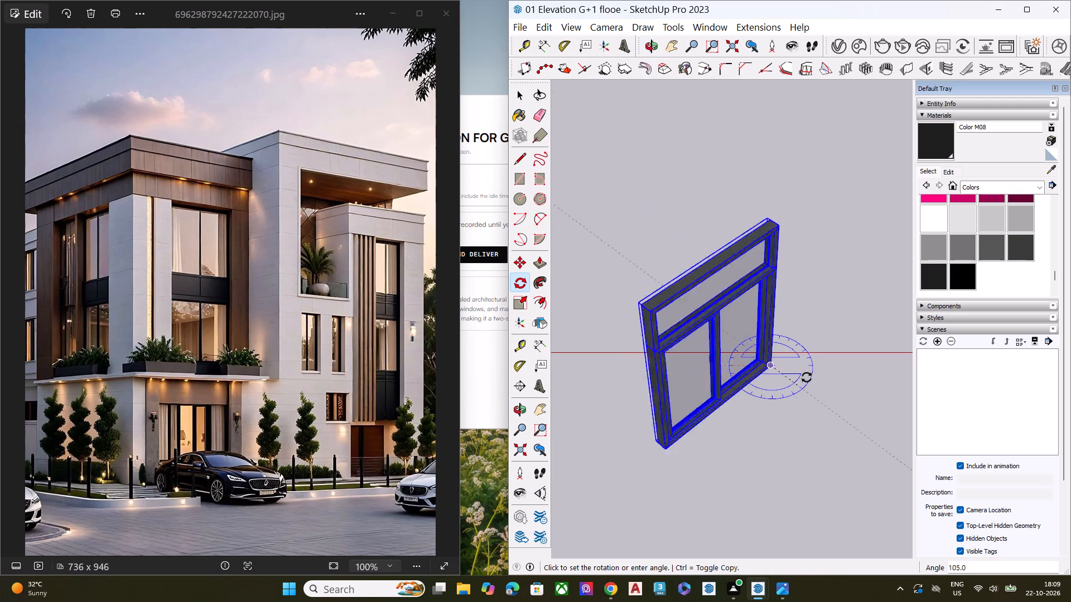
left_click(774, 403)
key("space")
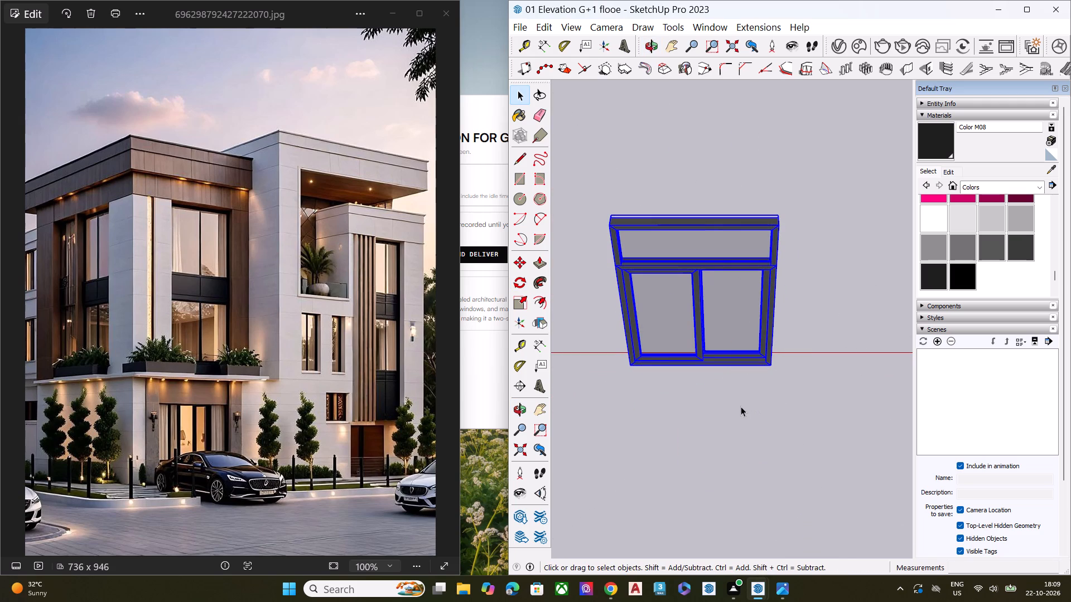
Scale the imported window down uniformly from its upper corner to a factor of about 0.15.
key("s")
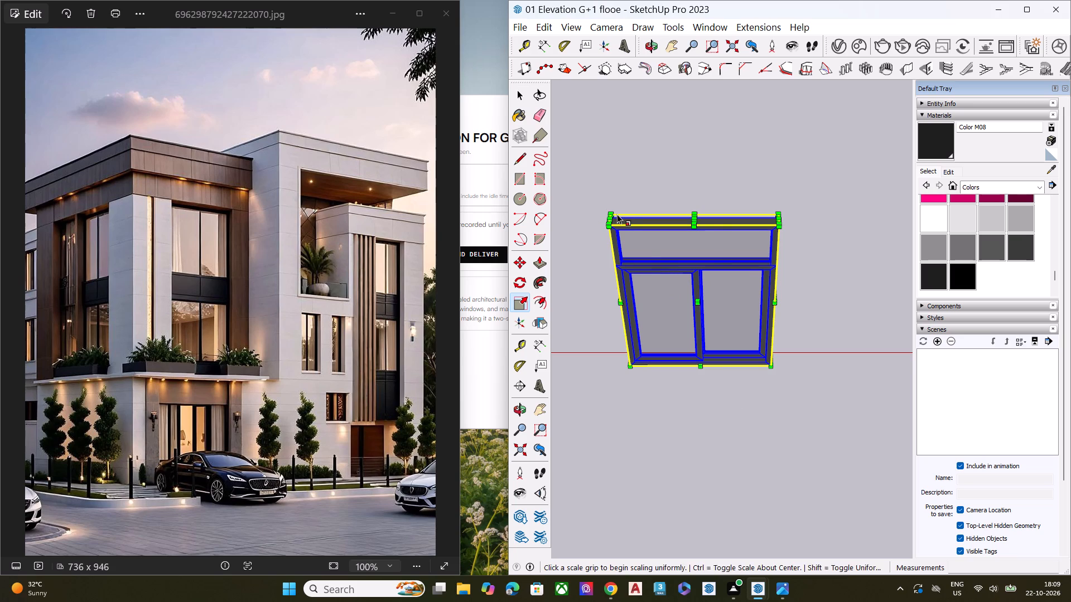
left_click(609, 213)
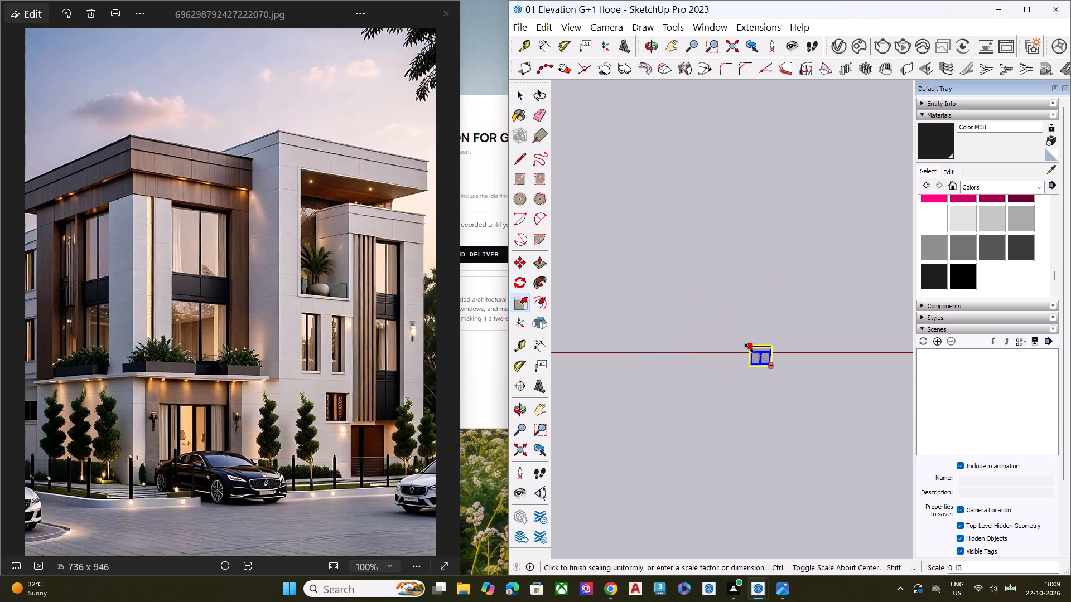
left_click(749, 348)
Scale the window's height down from its top edge, keeping its base and width fixed.
middle_click_drag(770, 385, 759, 216)
scroll(764, 333, "up", 5)
scroll(764, 334, "down", 1)
scroll(764, 334, "up", 3)
middle_click_drag(762, 370, 764, 348)
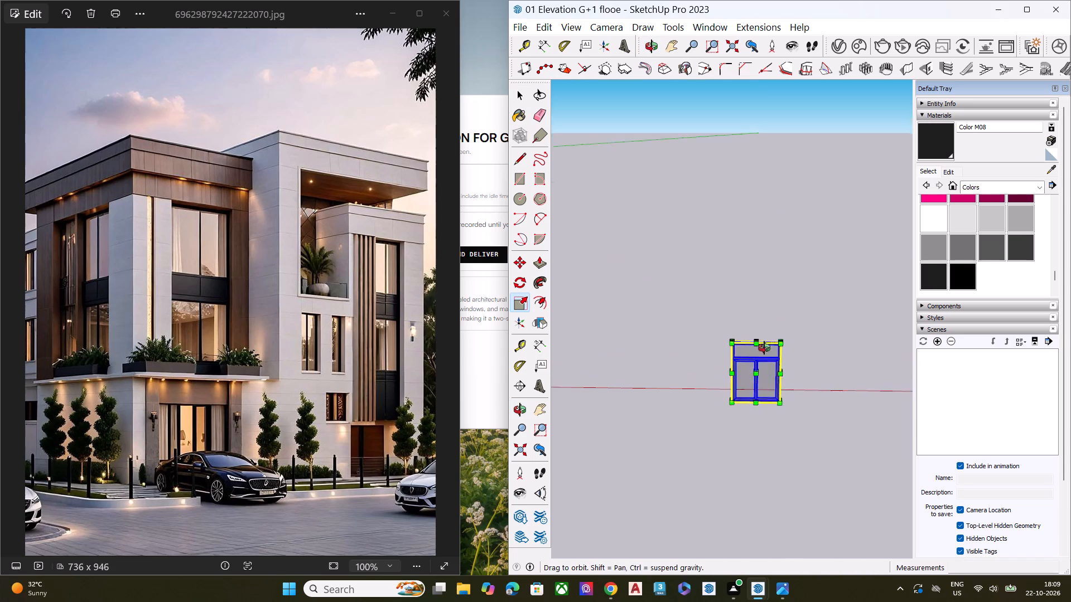
middle_click_drag(764, 348, 768, 318)
scroll(767, 321, "up", 1)
scroll(766, 324, "down", 1)
scroll(761, 334, "up", 1)
scroll(758, 357, "down", 1)
scroll(758, 361, "up", 6)
scroll(749, 359, "down", 1)
scroll(749, 359, "up", 4)
scroll(749, 359, "down", 1)
scroll(749, 359, "up", 6)
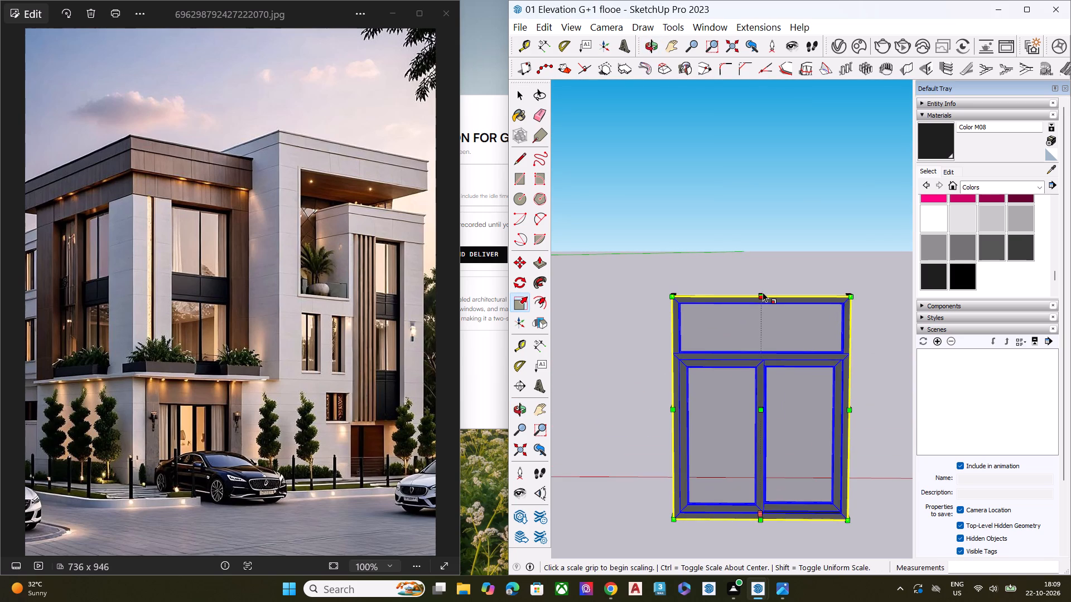
middle_click_drag(762, 297, 672, 415)
scroll(745, 310, "up", 4)
left_click(772, 307)
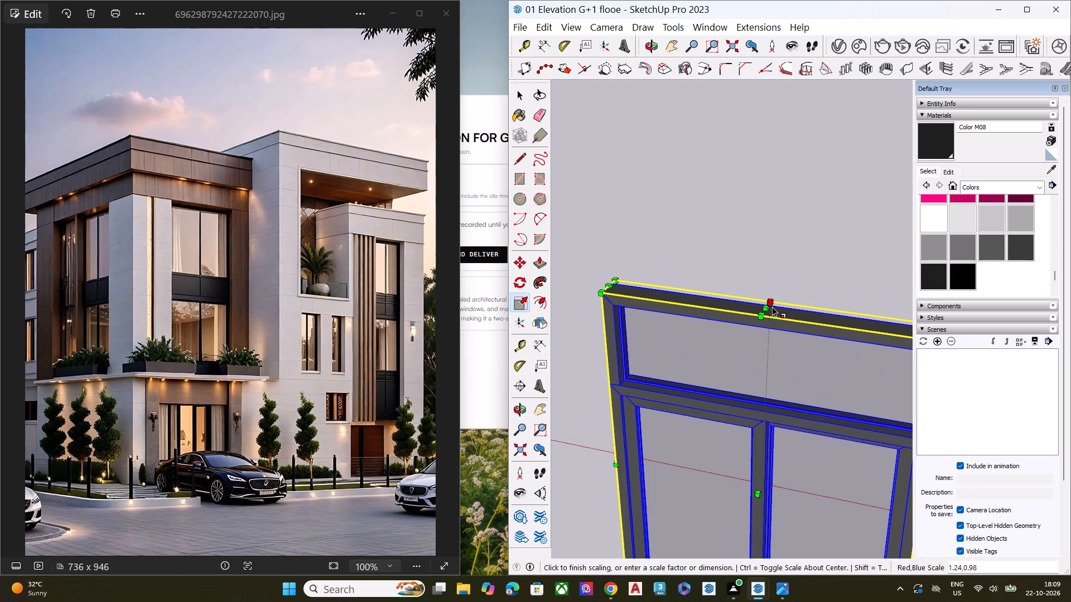
key("space")
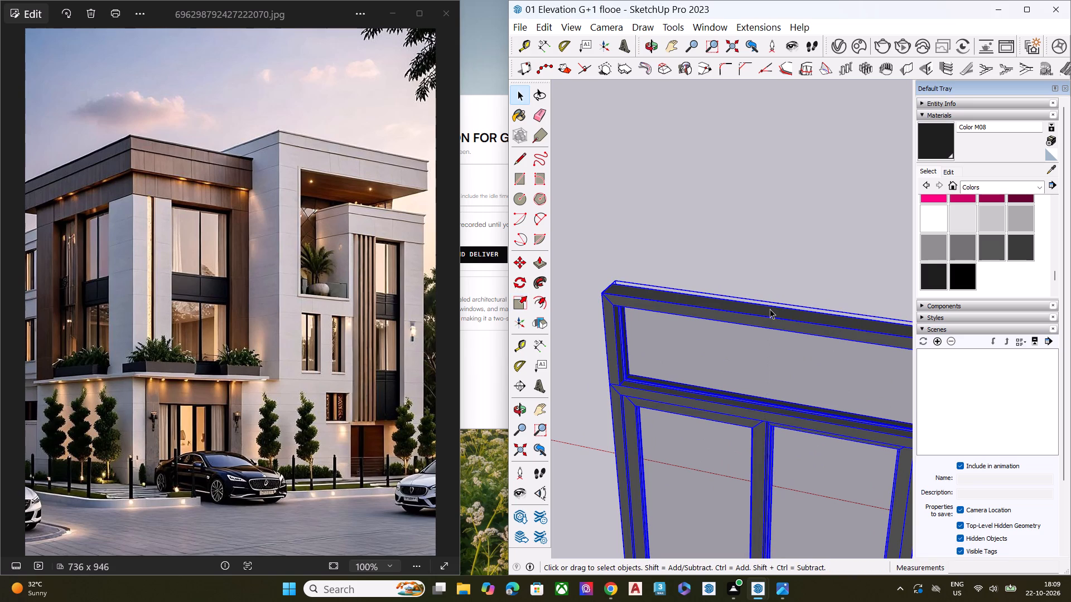
key("s")
left_click(767, 305)
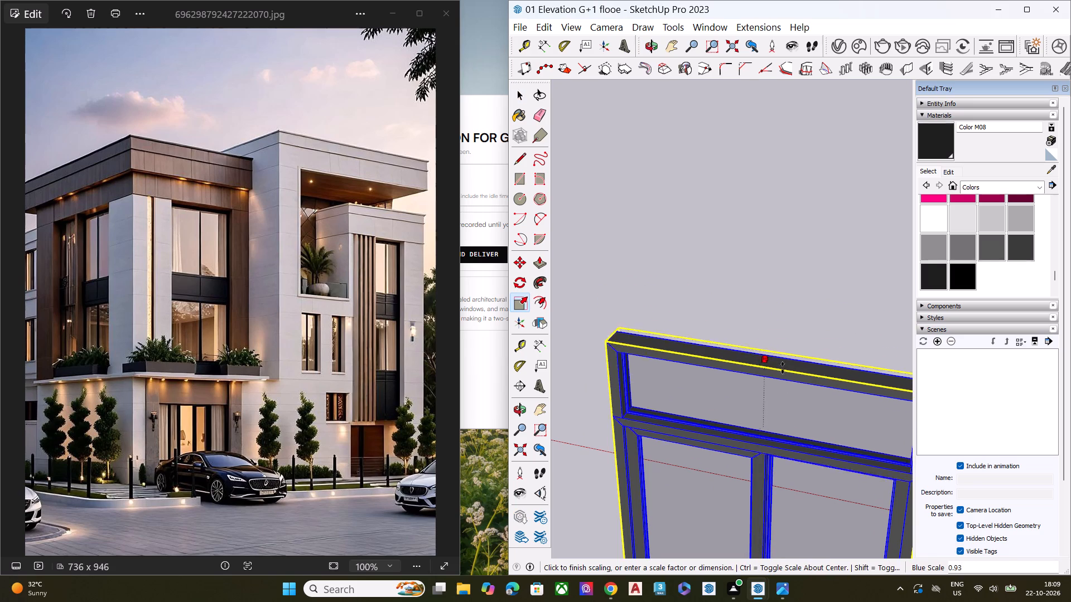
scroll(784, 382, "down", 8)
middle_click_drag(787, 384, 855, 250)
scroll(837, 312, "down", 8)
scroll(832, 368, "up", 3)
scroll(832, 368, "down", 1)
scroll(832, 368, "up", 2)
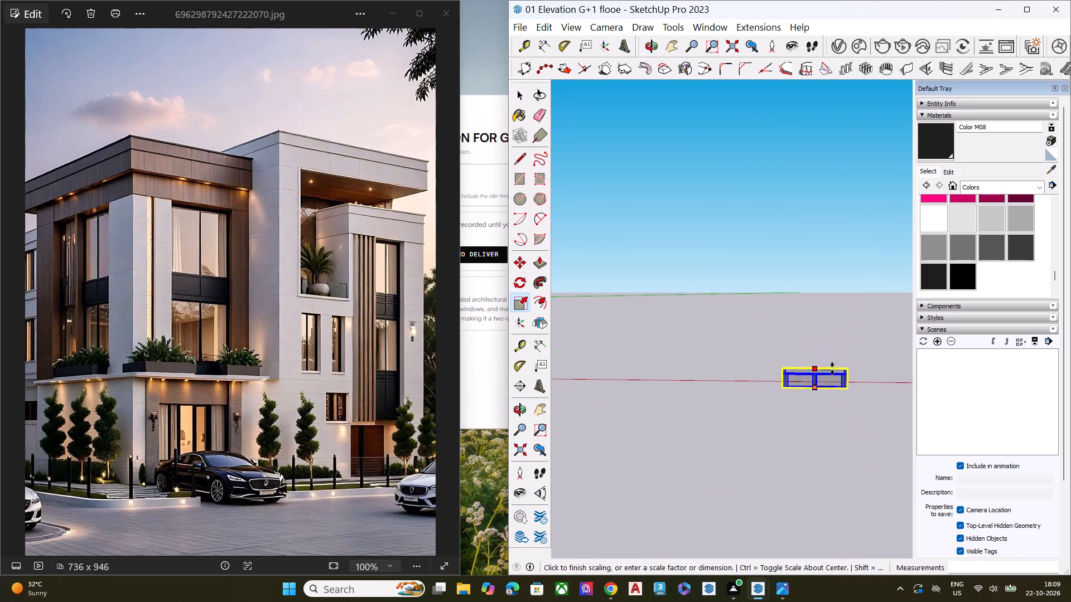
scroll(832, 368, "up", 3)
left_click(826, 328)
Scale the window's width from its side edge to a factor of about 0.75.
scroll(841, 349, "up", 12)
scroll(860, 365, "down", 1)
scroll(860, 365, "up", 4)
left_click(871, 382)
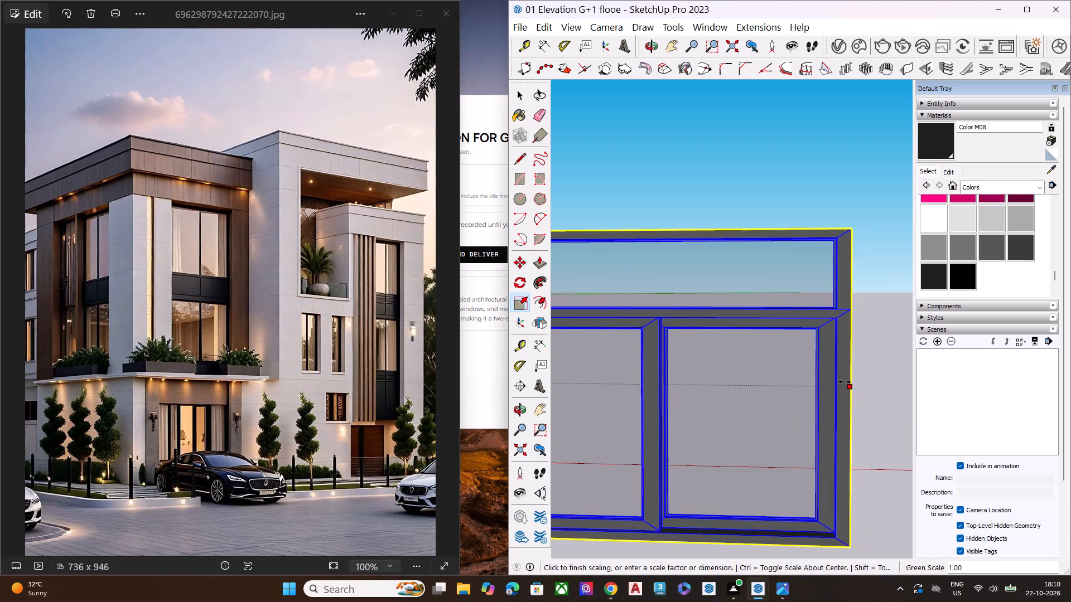
left_click(763, 367)
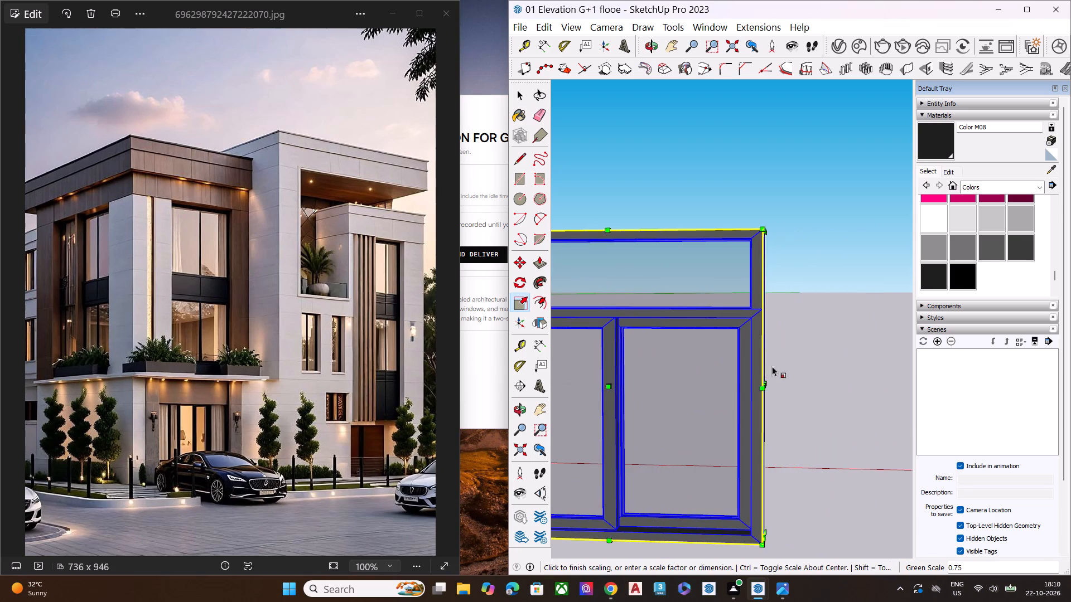
key("space")
Move the imported window by its lower corner into the small square opening beside the fluted panel.
scroll(808, 348, "down", 9)
scroll(779, 375, "up", 14)
middle_click_drag(779, 375, 793, 367)
key("m")
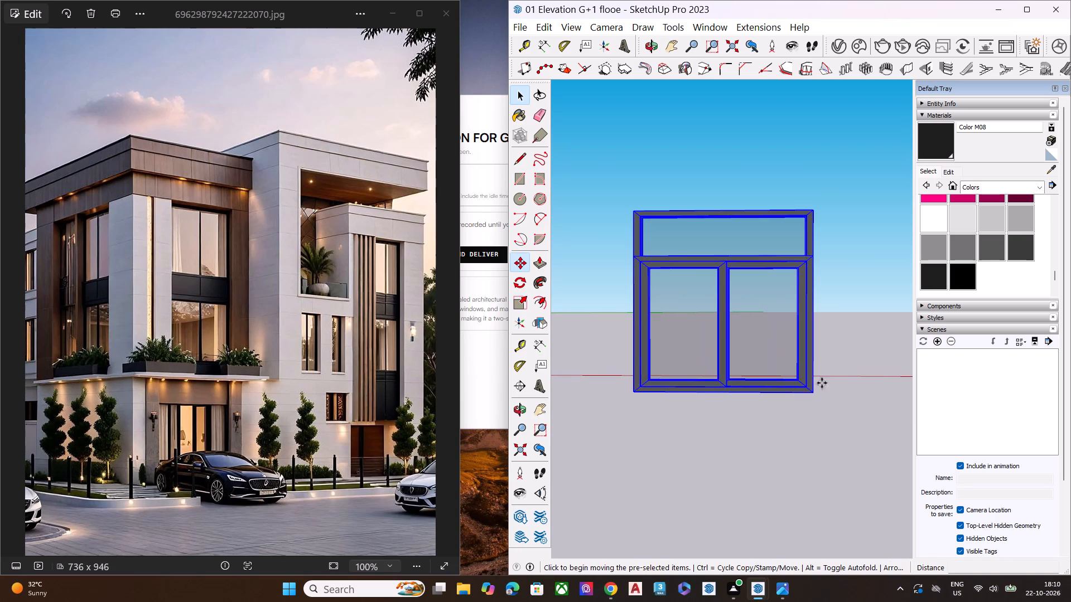
left_click(814, 391)
scroll(787, 293, "down", 2)
scroll(797, 297, "up", 2)
scroll(800, 298, "down", 1)
scroll(809, 304, "up", 1)
scroll(810, 306, "down", 7)
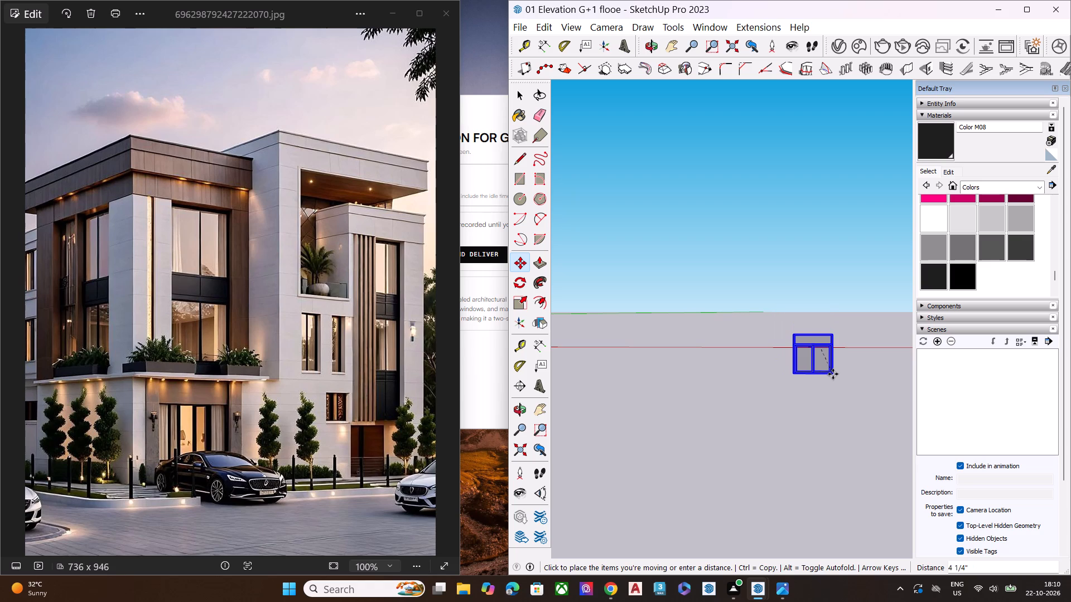
scroll(829, 381, "down", 14)
scroll(837, 335, "down", 3)
scroll(848, 341, "up", 2)
scroll(849, 341, "down", 3)
scroll(851, 343, "up", 1)
scroll(853, 346, "down", 3)
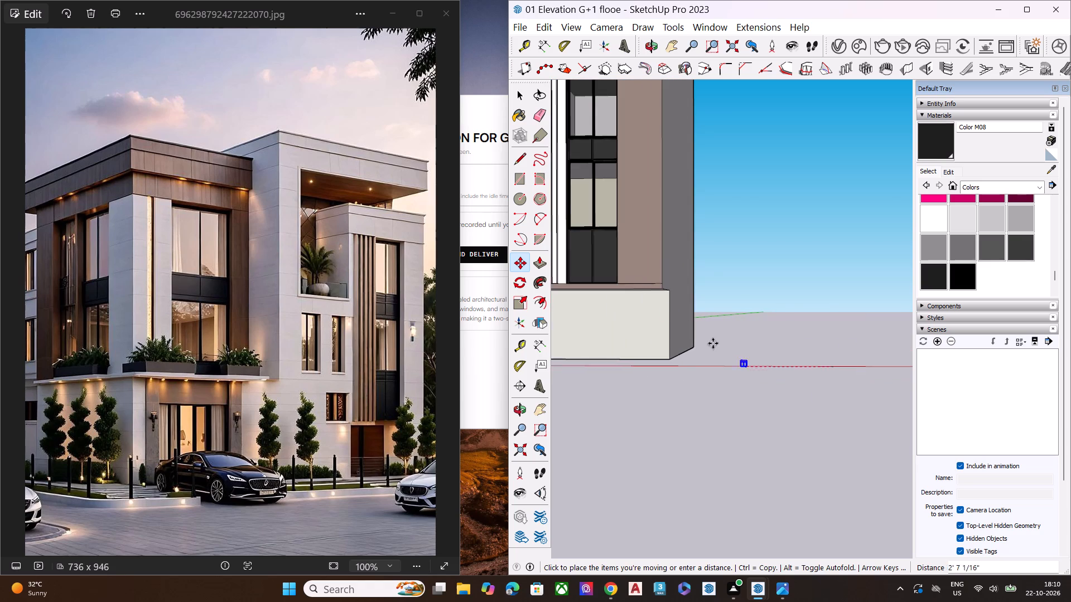
middle_click_drag(701, 271, 833, 368)
scroll(819, 374, "up", 1)
scroll(715, 316, "down", 7)
scroll(580, 315, "up", 9)
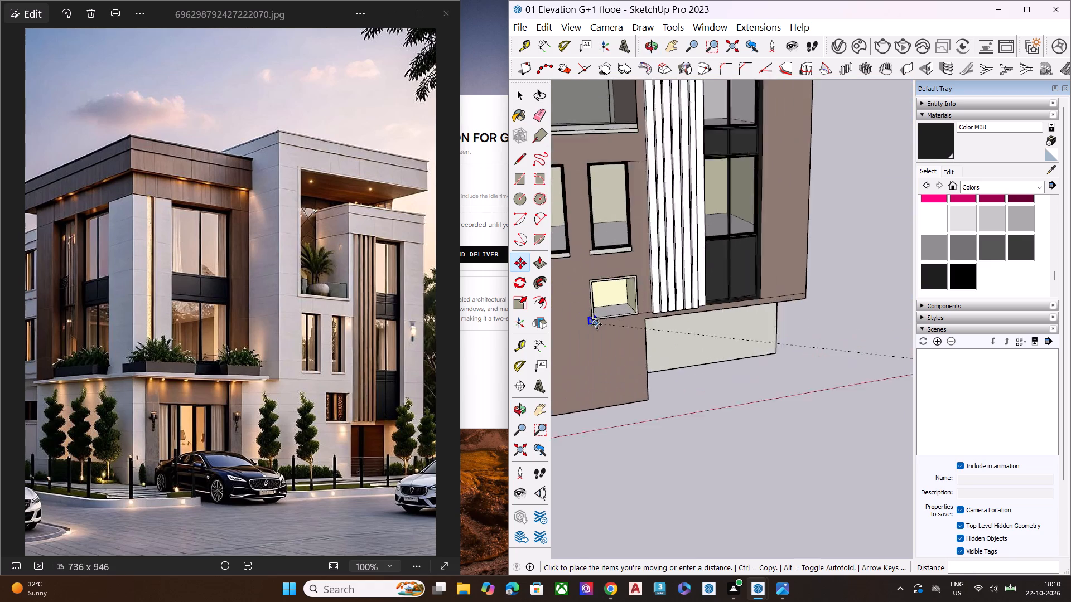
scroll(597, 324, "up", 4)
scroll(647, 302, "up", 1)
scroll(652, 302, "down", 2)
scroll(652, 302, "up", 1)
scroll(652, 302, "down", 2)
scroll(653, 302, "up", 7)
scroll(653, 302, "down", 2)
scroll(653, 302, "up", 1)
scroll(653, 302, "down", 1)
scroll(653, 302, "up", 4)
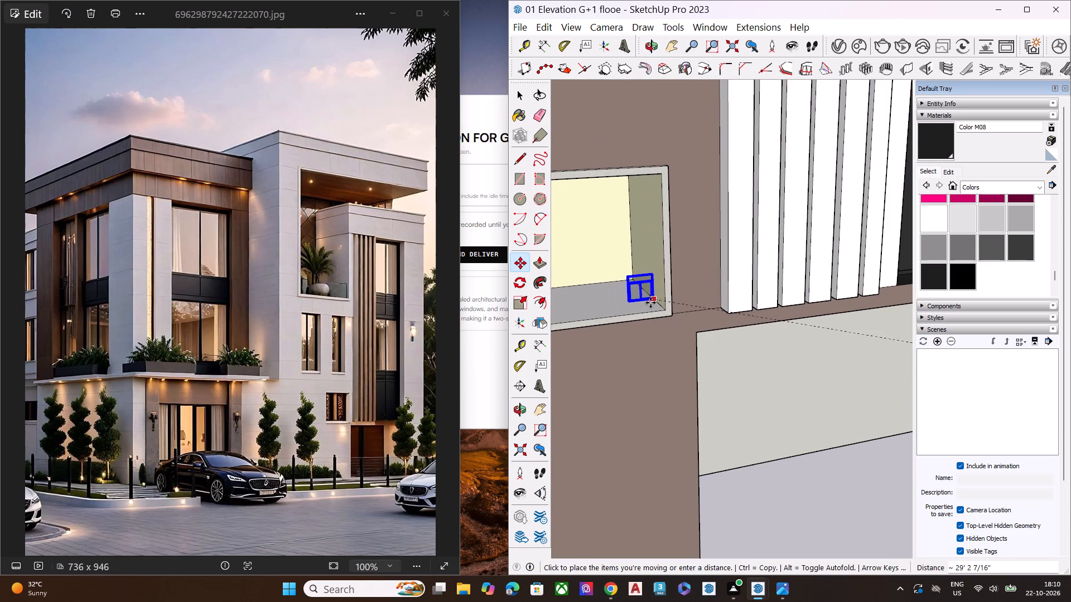
left_click(649, 305)
Scale the window up uniformly from its upper corner to a factor of about 4.89 to suit the square opening.
scroll(640, 308, "up", 4)
scroll(606, 307, "down", 1)
scroll(602, 307, "up", 6)
key("s")
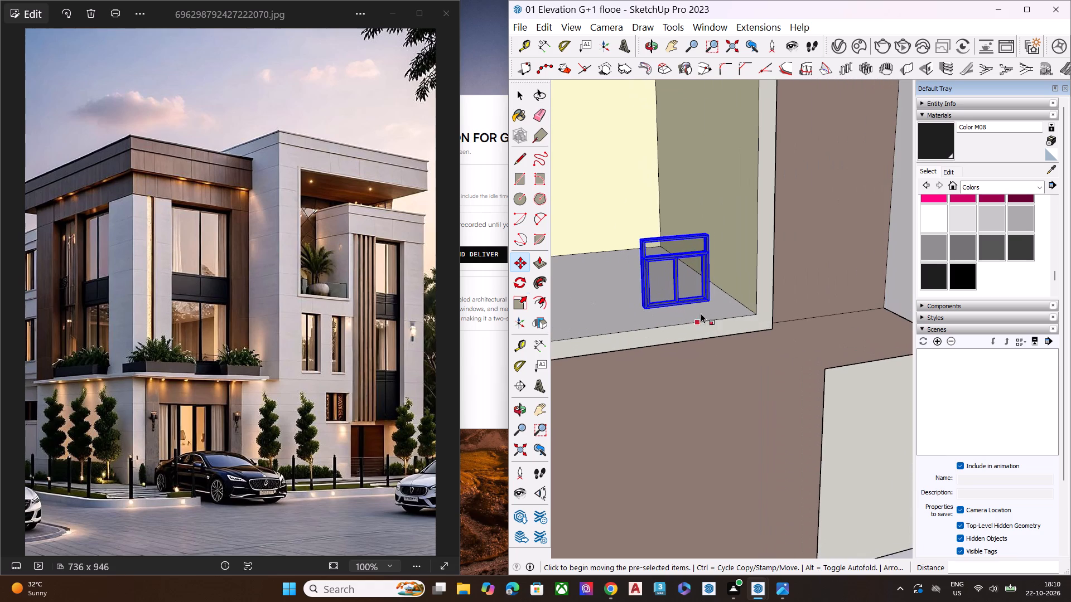
scroll(670, 244, "up", 7)
left_click(617, 236)
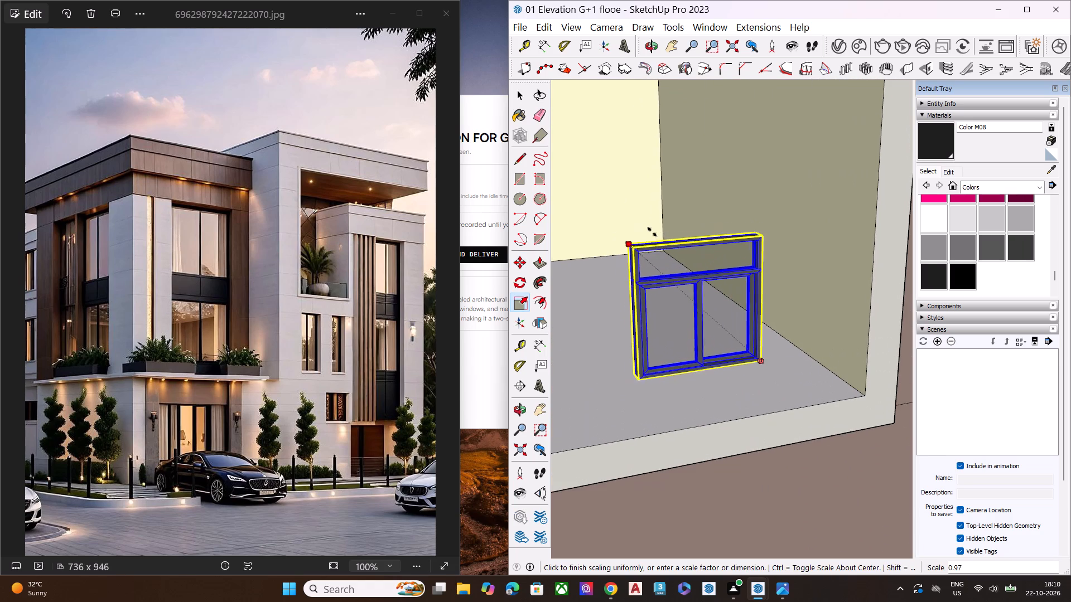
scroll(655, 234, "down", 8)
scroll(728, 287, "down", 8)
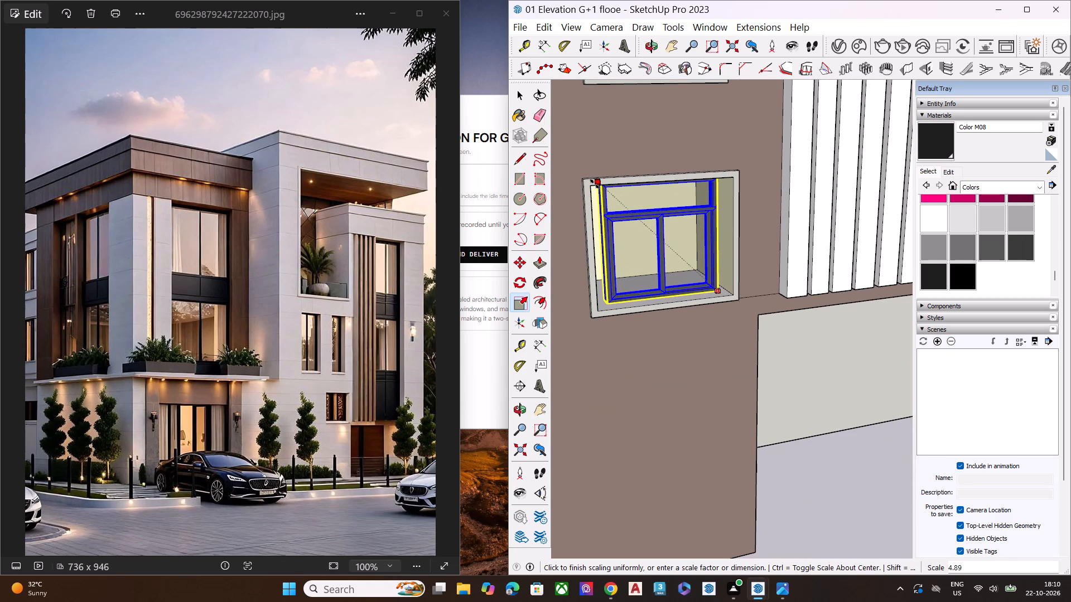
left_click(595, 184)
Stretch the window's width from both side edges until it spans the square opening.
middle_click_drag(720, 240, 672, 125)
scroll(676, 133, "up", 10)
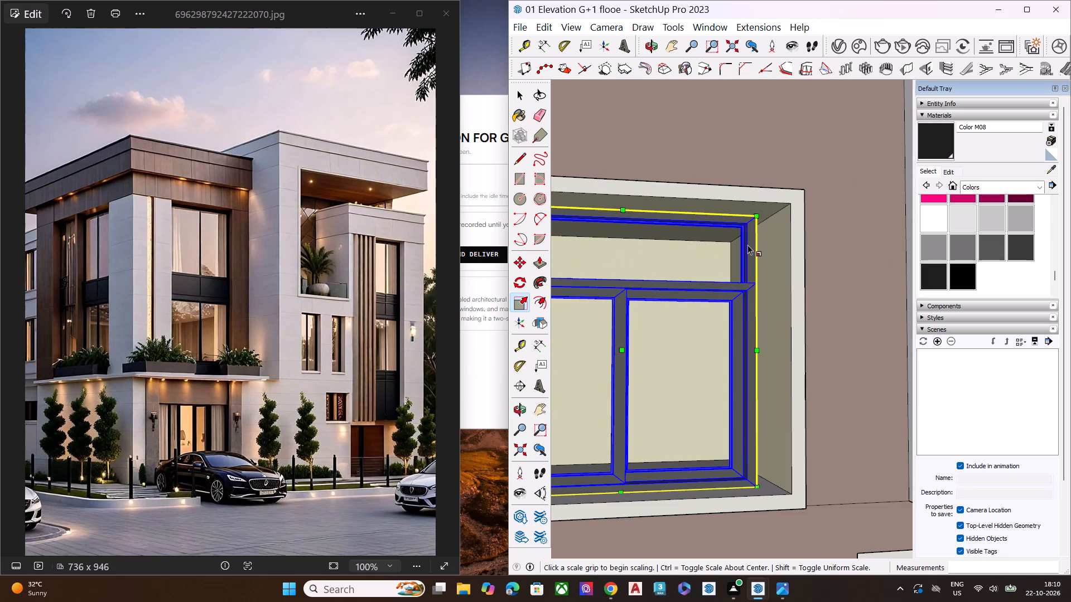
left_click(748, 349)
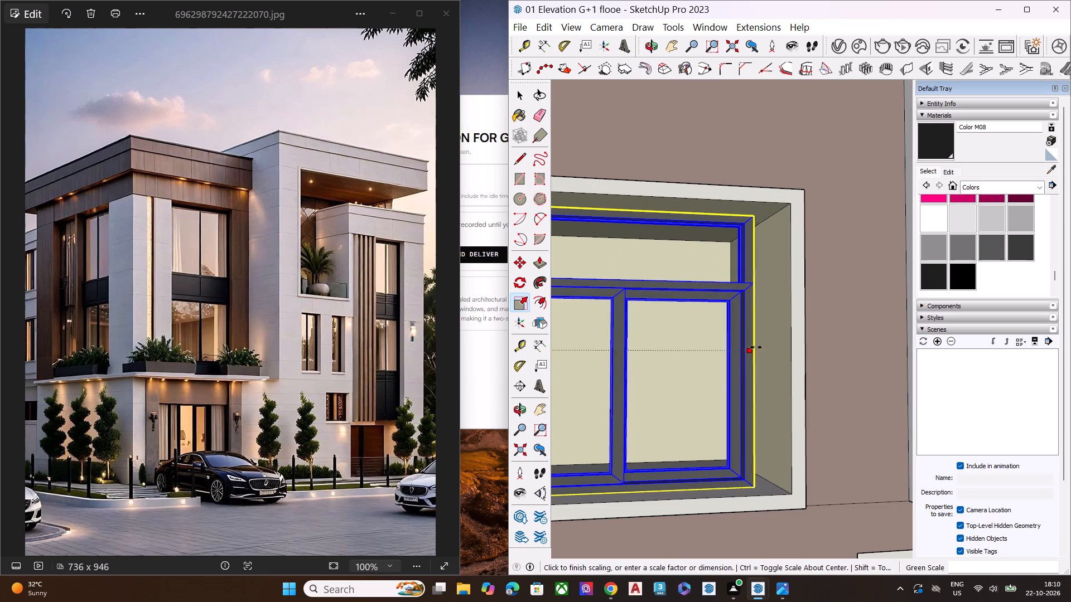
left_click(781, 338)
scroll(811, 342, "down", 5)
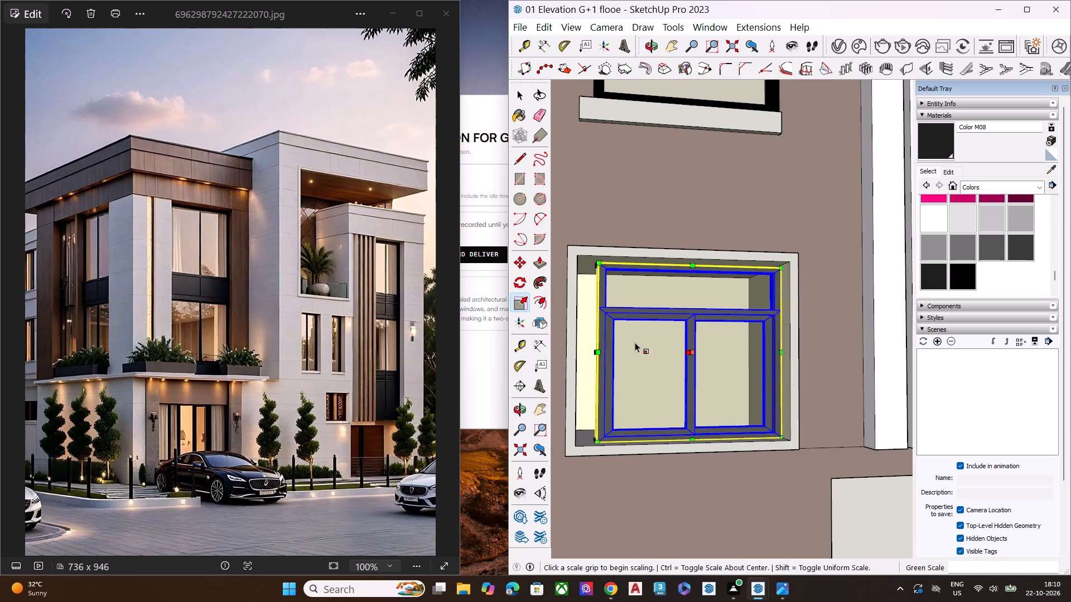
scroll(595, 334, "up", 6)
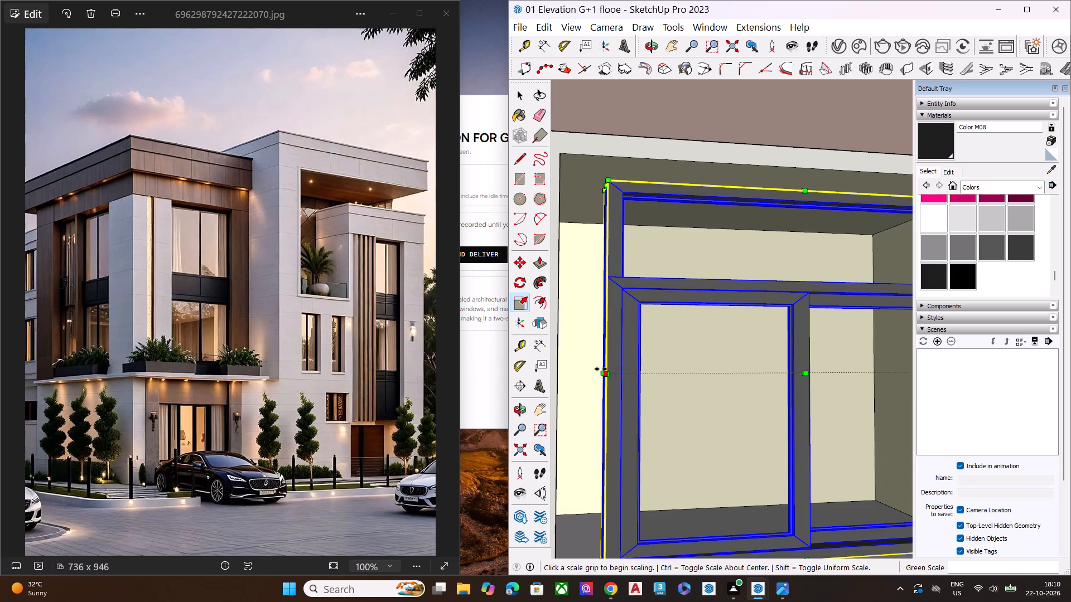
left_click(601, 369)
scroll(605, 368, "down", 5)
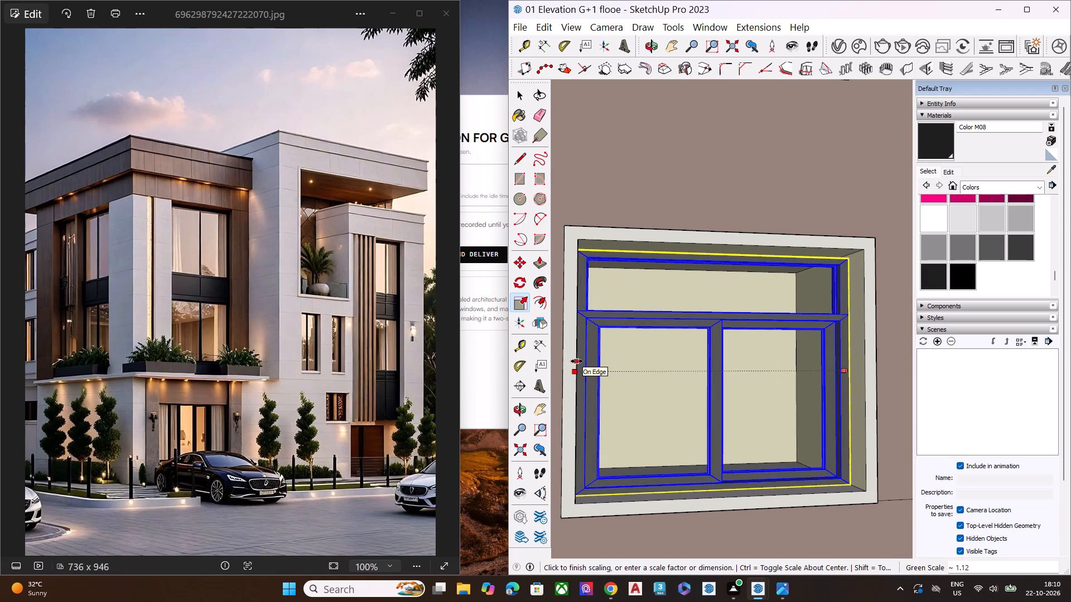
left_click(577, 365)
Scale the window's depth along the red axis down to a factor of about 0.14.
middle_click_drag(677, 373, 555, 479)
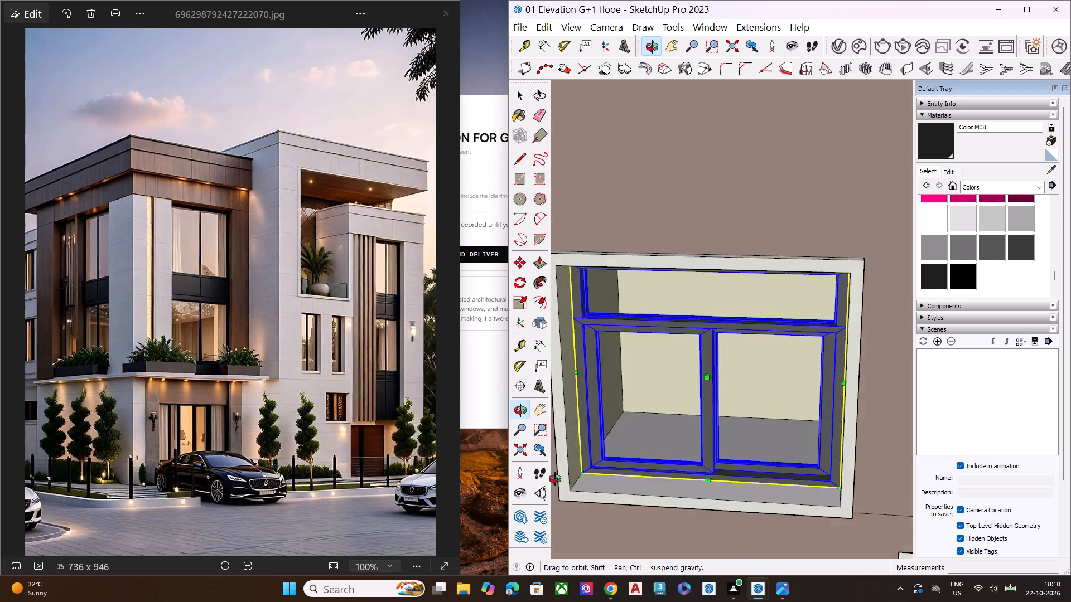
middle_click_drag(555, 479, 467, 516)
scroll(652, 460, "up", 7)
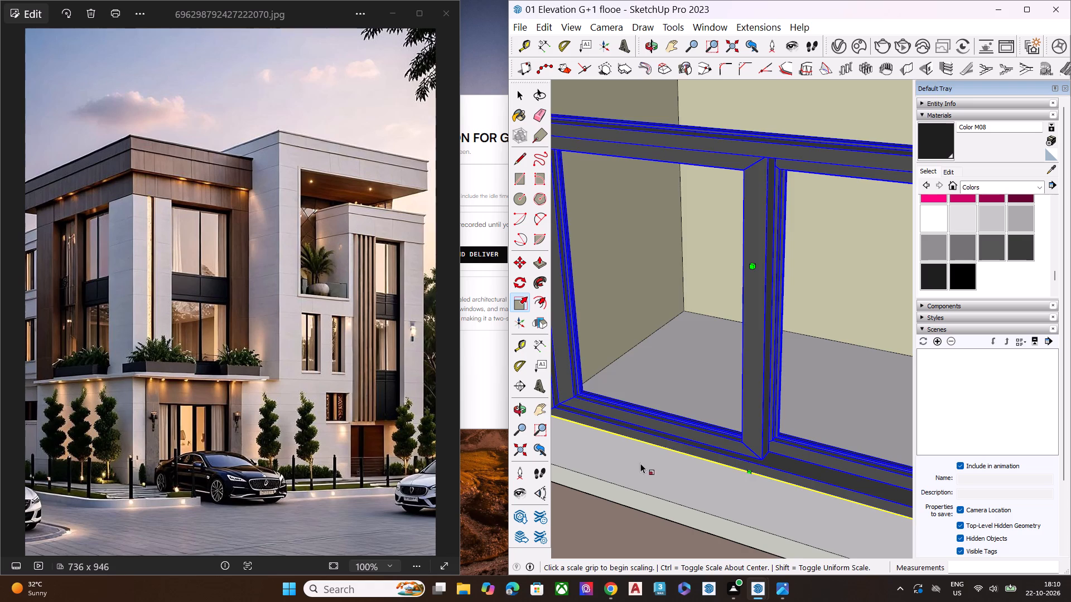
scroll(649, 462, "down", 1)
scroll(651, 462, "up", 1)
scroll(653, 462, "down", 3)
left_click_drag(727, 319, 739, 310)
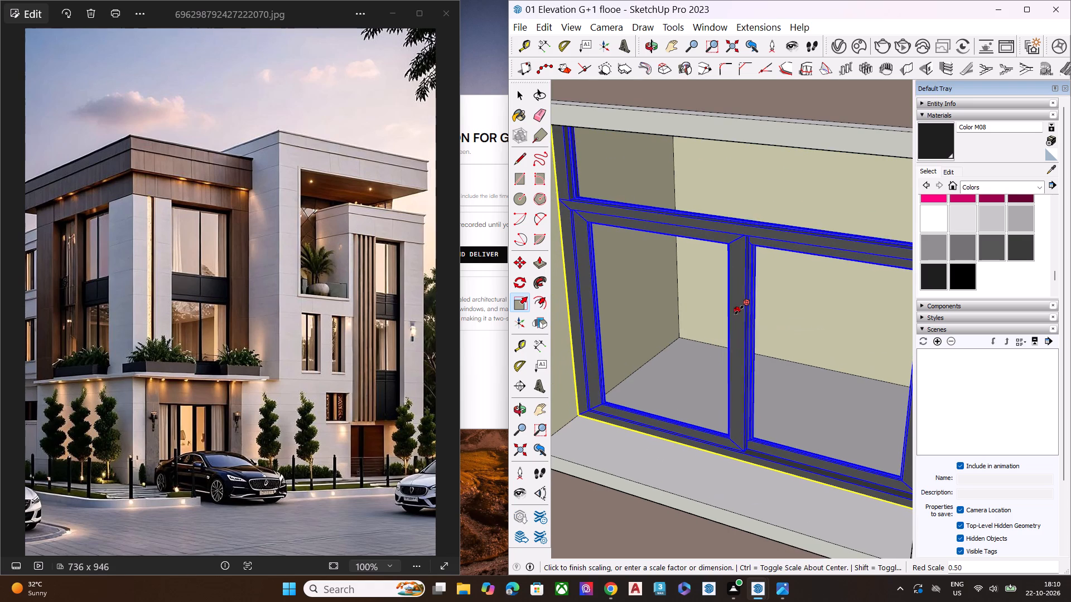
left_click_drag(739, 310, 746, 303)
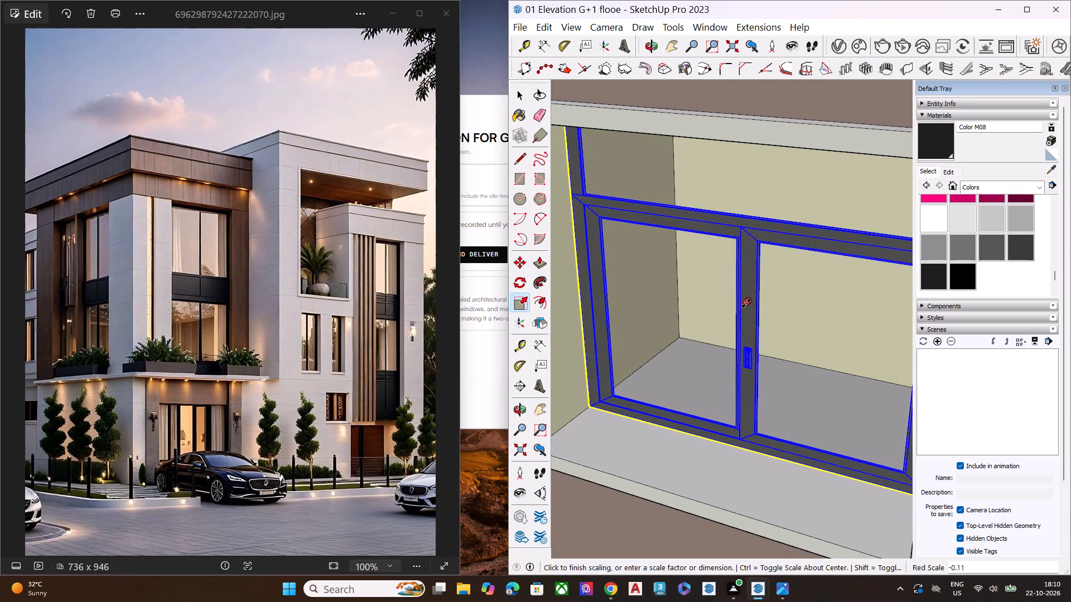
left_click_drag(746, 303, 745, 305)
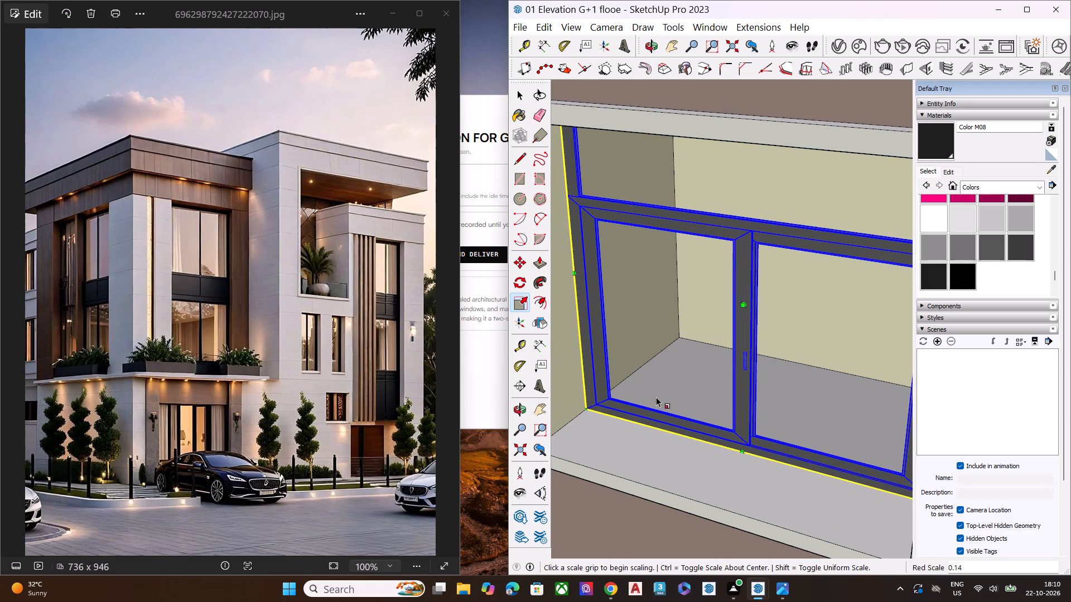
Move the thinned window by its lower corner about 5 11/16" to reposition it within the square opening.
key("m")
left_click(587, 407)
scroll(610, 392, "down", 7)
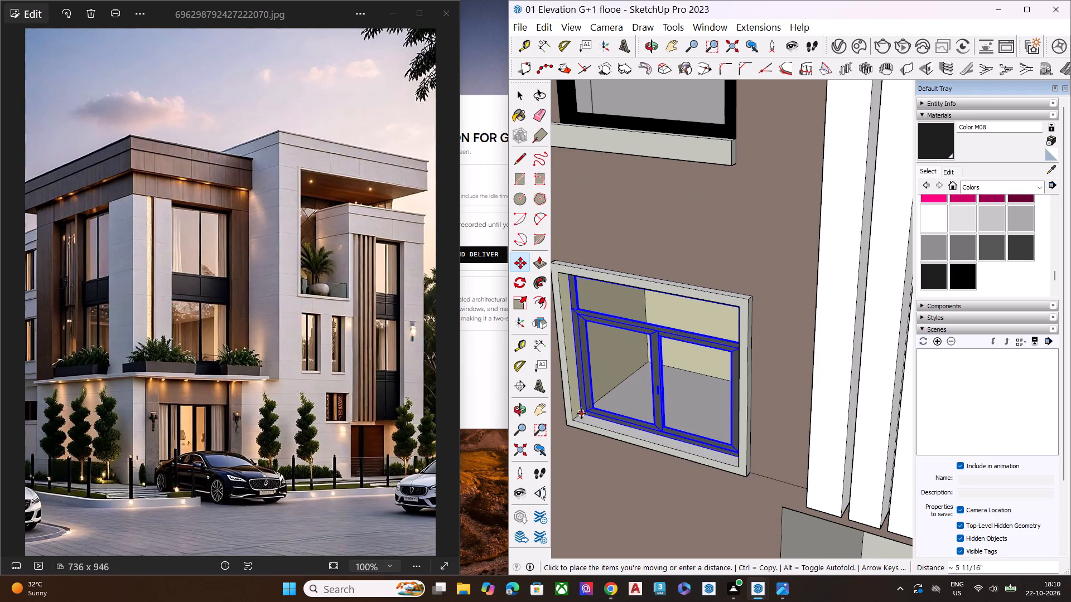
left_click(581, 414)
key("space")
Scale the window's height slightly down from its top edge to fit beneath the square opening's head.
scroll(614, 361, "down", 2)
scroll(614, 361, "up", 1)
scroll(616, 360, "down", 6)
scroll(625, 354, "up", 2)
middle_click_drag(627, 351, 673, 240)
scroll(631, 318, "down", 1)
scroll(681, 235, "up", 2)
scroll(720, 221, "down", 4)
scroll(727, 236, "up", 1)
scroll(729, 244, "down", 2)
scroll(730, 246, "up", 1)
scroll(734, 261, "down", 2)
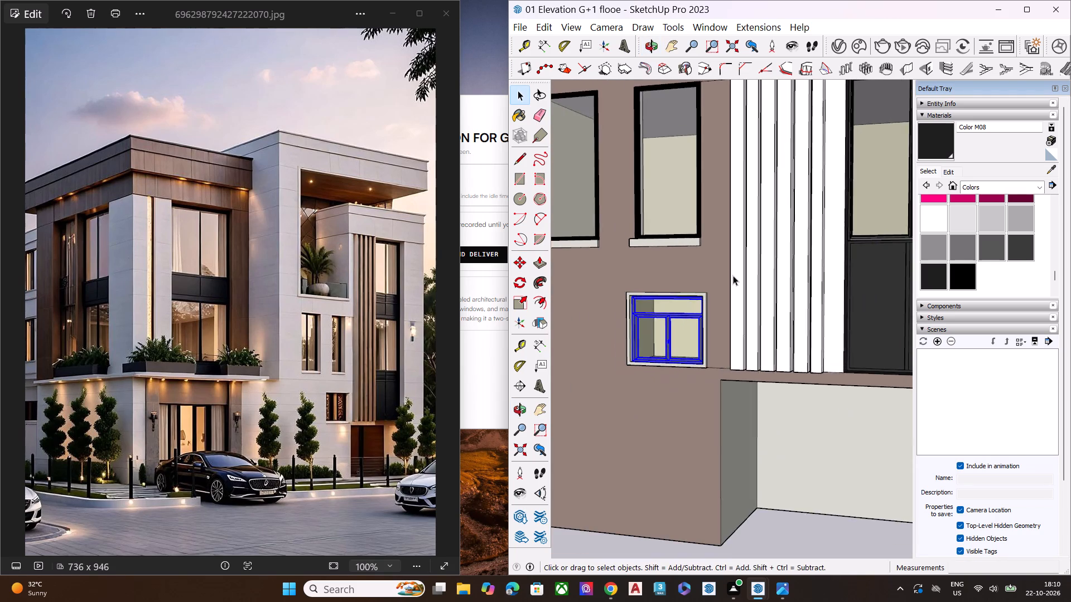
scroll(708, 283, "down", 7)
scroll(701, 293, "up", 1)
scroll(700, 295, "down", 1)
middle_click_drag(673, 309, 701, 241)
scroll(699, 243, "up", 9)
scroll(684, 318, "up", 3)
middle_click_drag(684, 307, 691, 298)
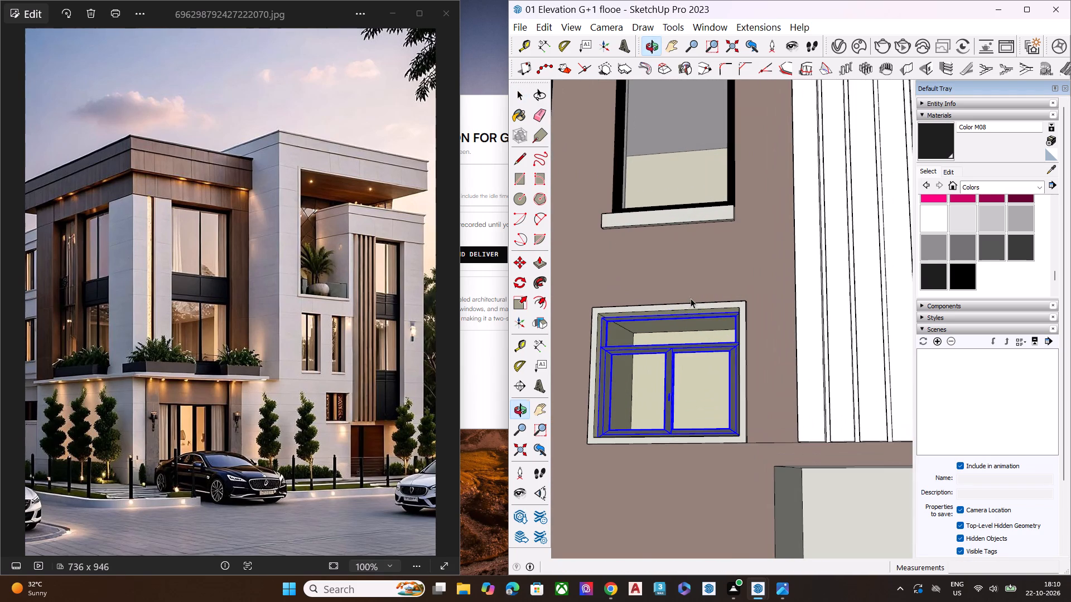
key("s")
scroll(684, 334, "up", 8)
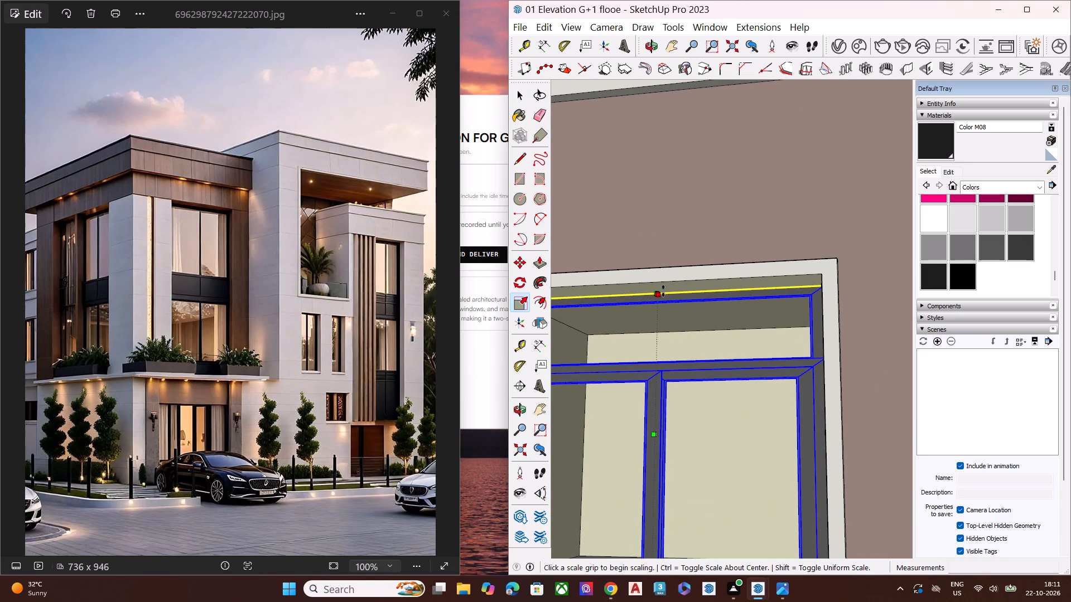
left_click(663, 291)
left_click(664, 297)
key("space")
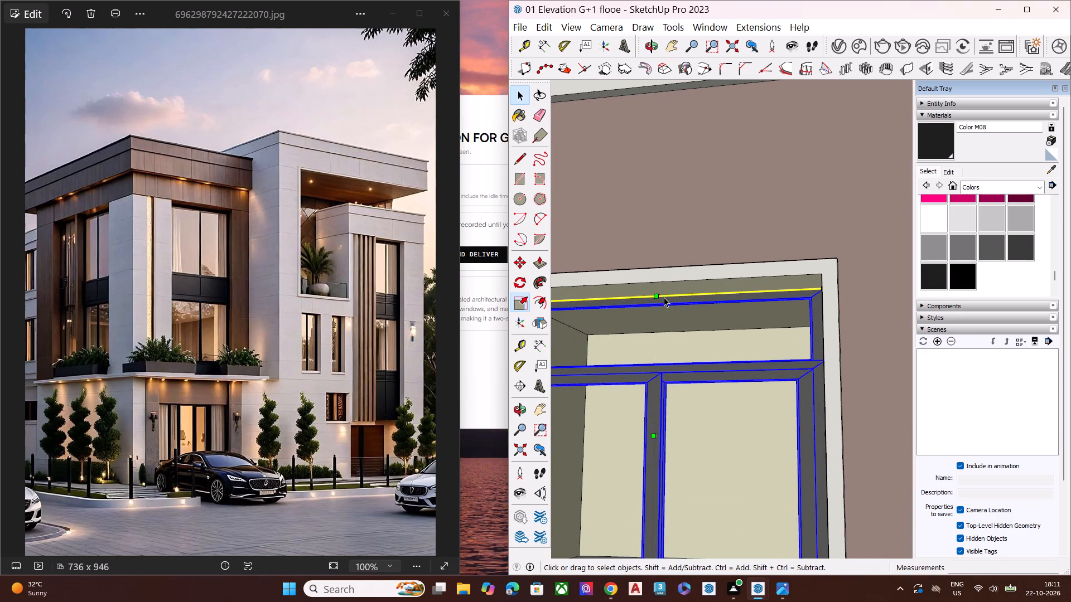
Deselect the window and review the whole front elevation, including the fitted small window and remaining openings.
scroll(652, 290, "down", 14)
scroll(644, 309, "up", 3)
scroll(644, 309, "down", 3)
scroll(721, 279, "up", 1)
scroll(721, 279, "down", 2)
scroll(721, 279, "up", 4)
scroll(721, 279, "down", 6)
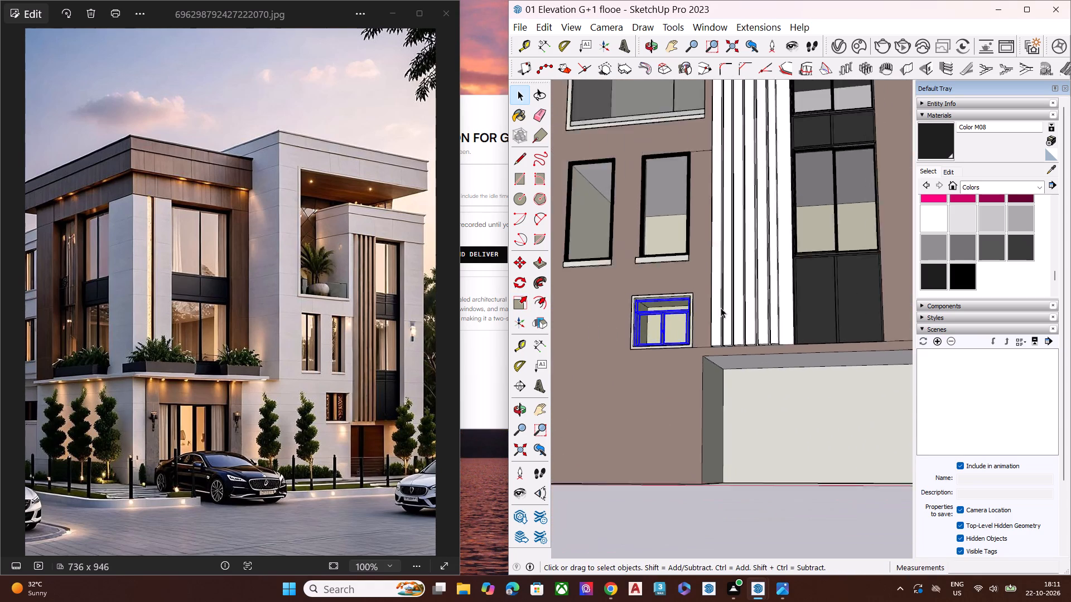
scroll(721, 308, "down", 2)
left_click(701, 523)
middle_click_drag(694, 352, 720, 473)
scroll(768, 343, "down", 5)
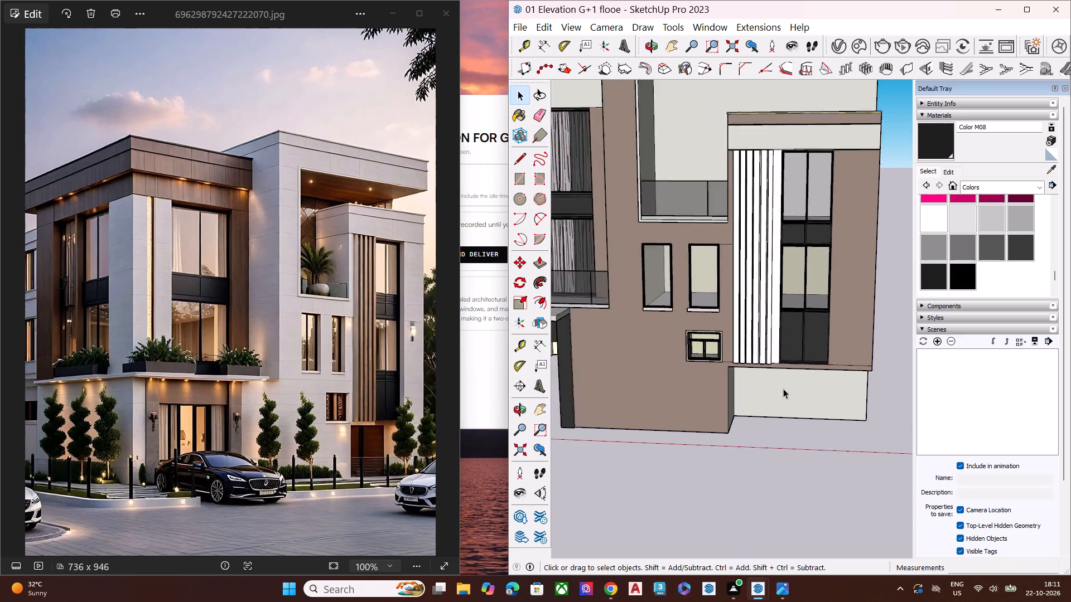
scroll(783, 389, "down", 4)
scroll(770, 355, "up", 1)
scroll(770, 355, "down", 7)
middle_click_drag(684, 340, 874, 263)
key("space")
left_click(732, 430)
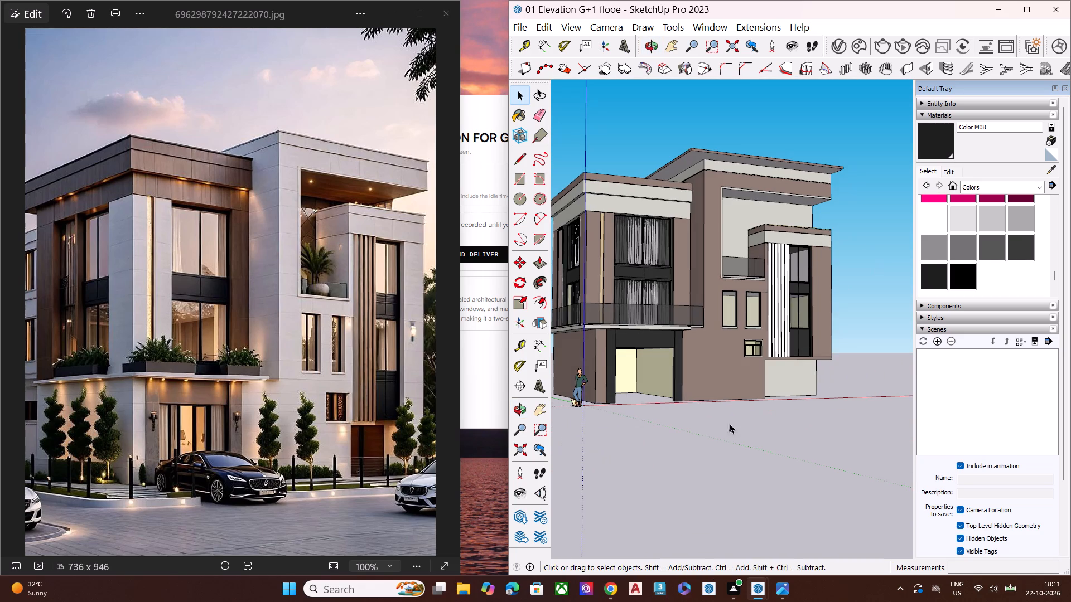
scroll(598, 230, "up", 9)
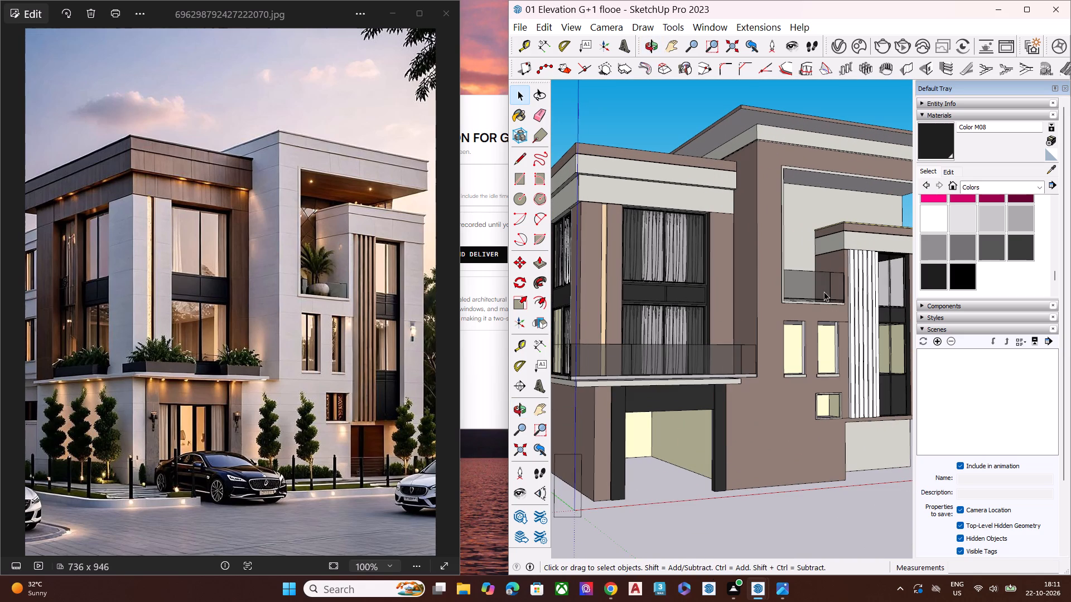
middle_click_drag(824, 293, 672, 300)
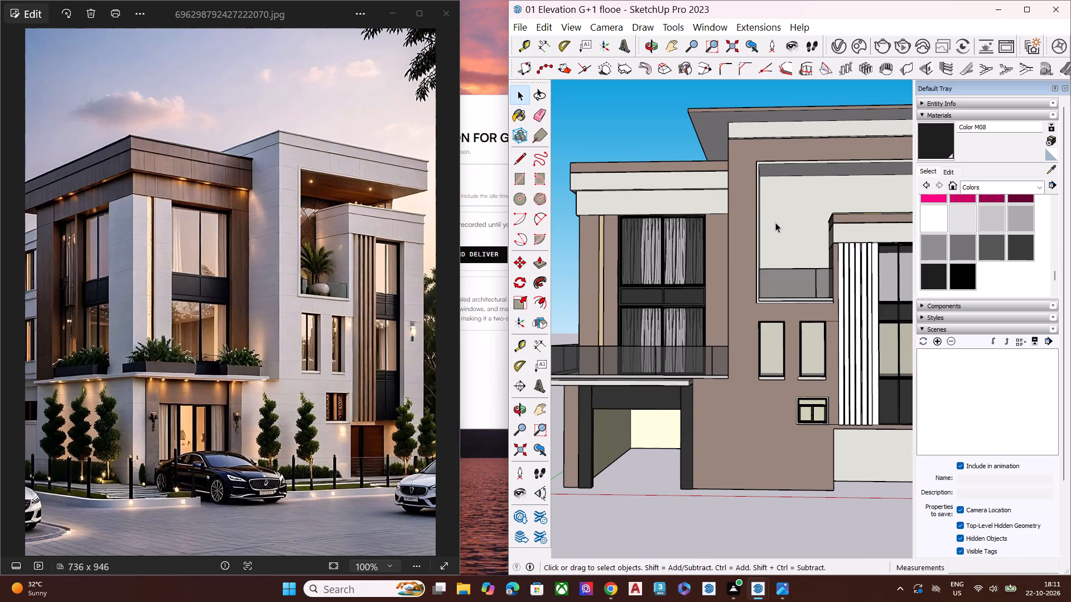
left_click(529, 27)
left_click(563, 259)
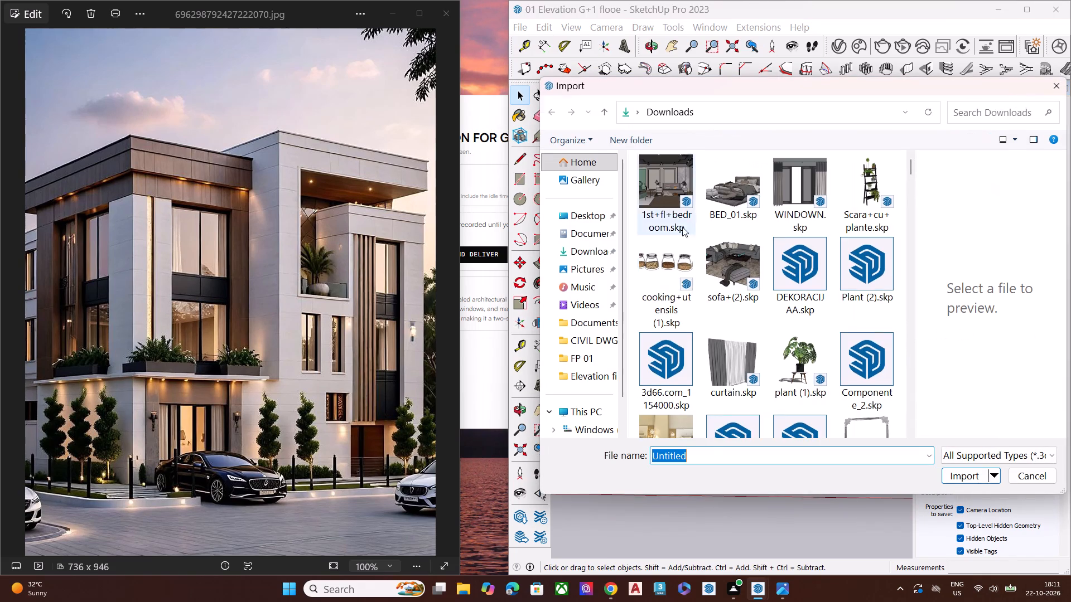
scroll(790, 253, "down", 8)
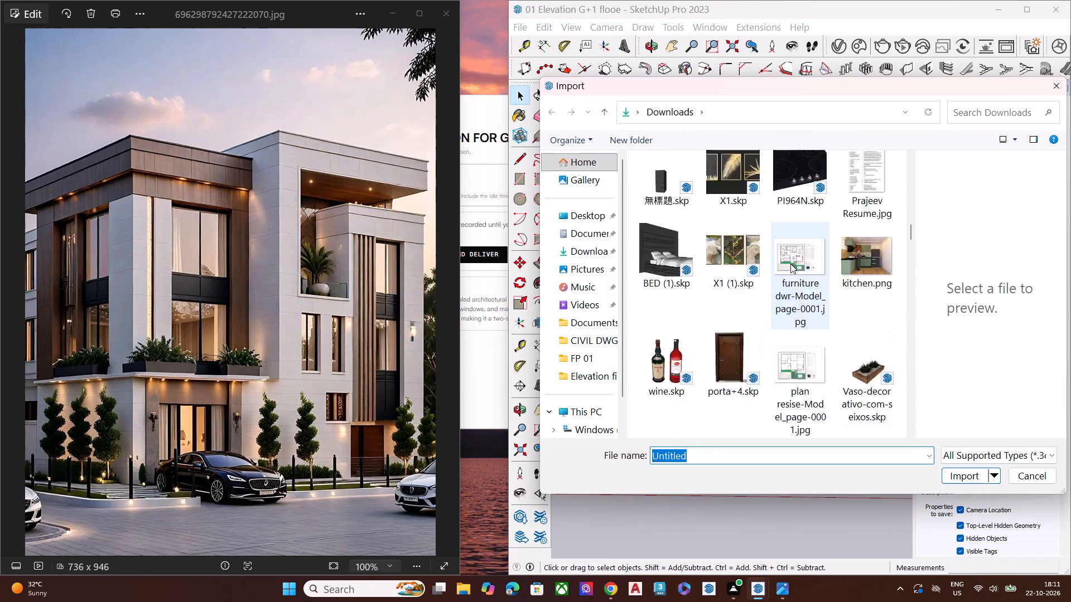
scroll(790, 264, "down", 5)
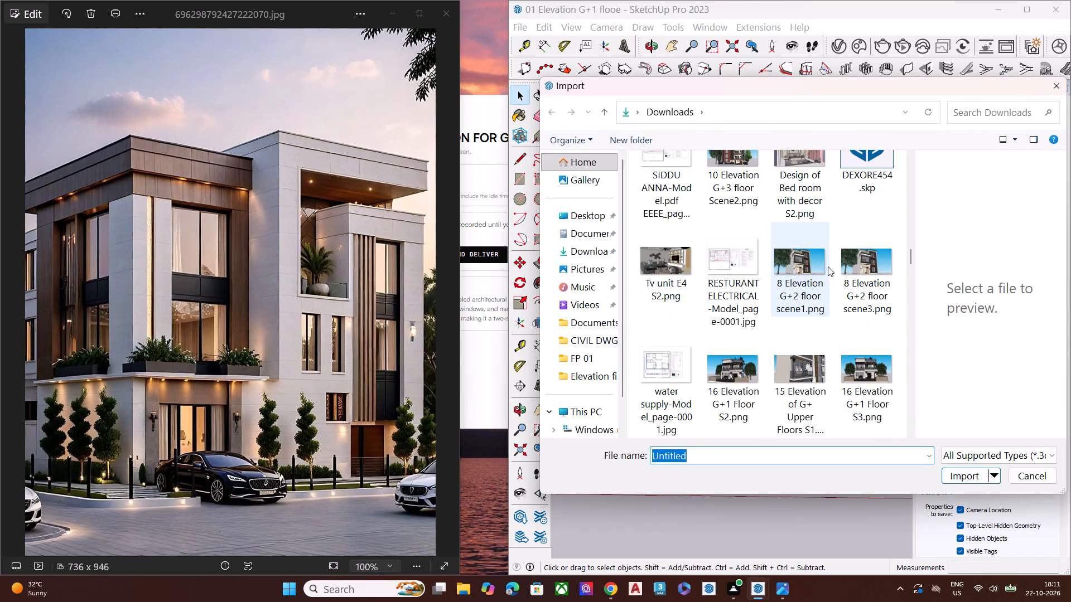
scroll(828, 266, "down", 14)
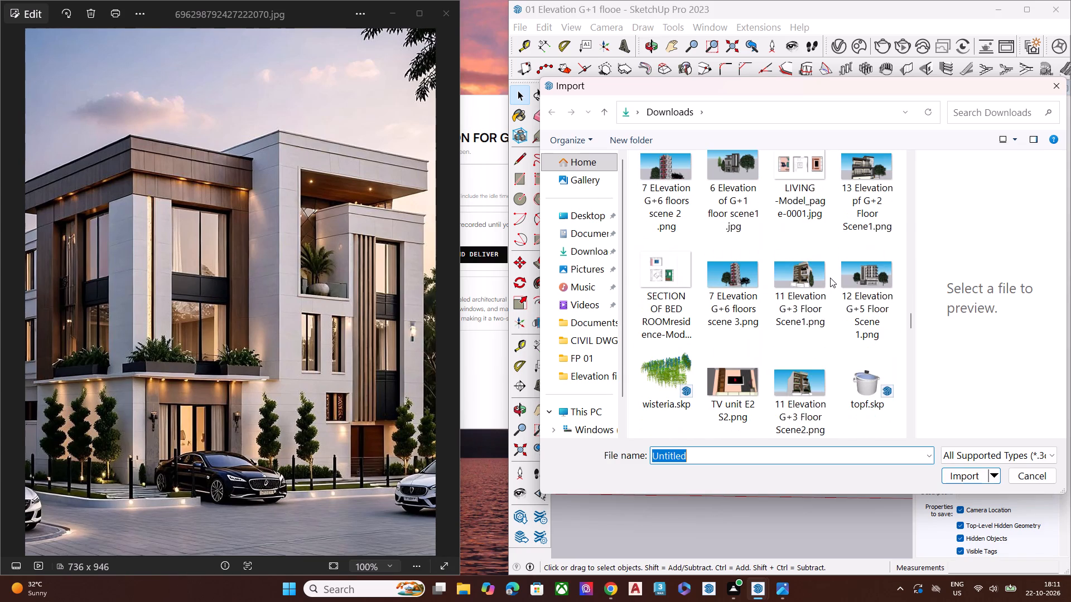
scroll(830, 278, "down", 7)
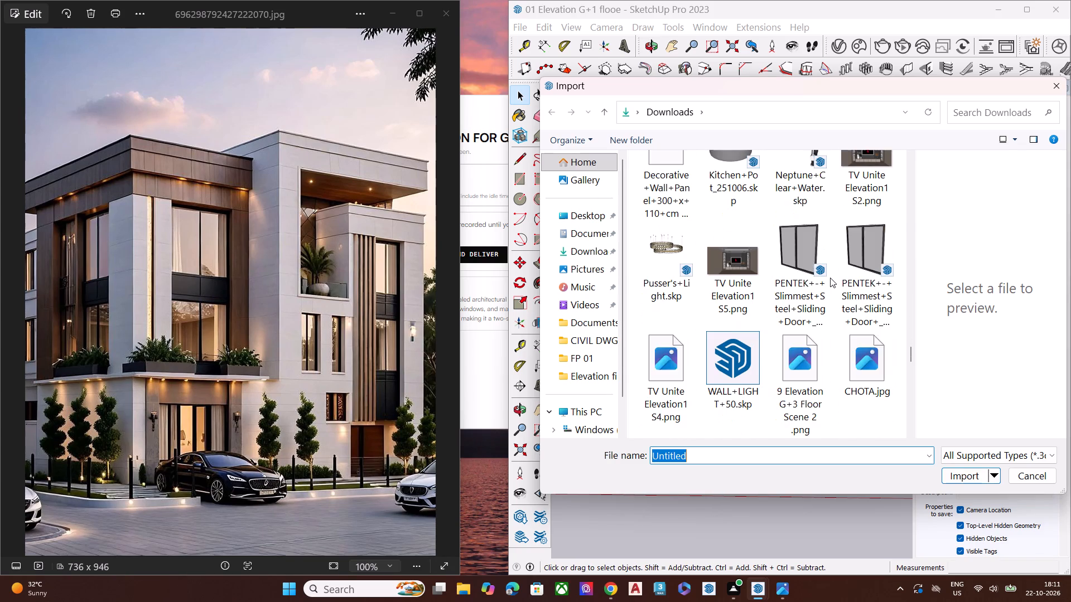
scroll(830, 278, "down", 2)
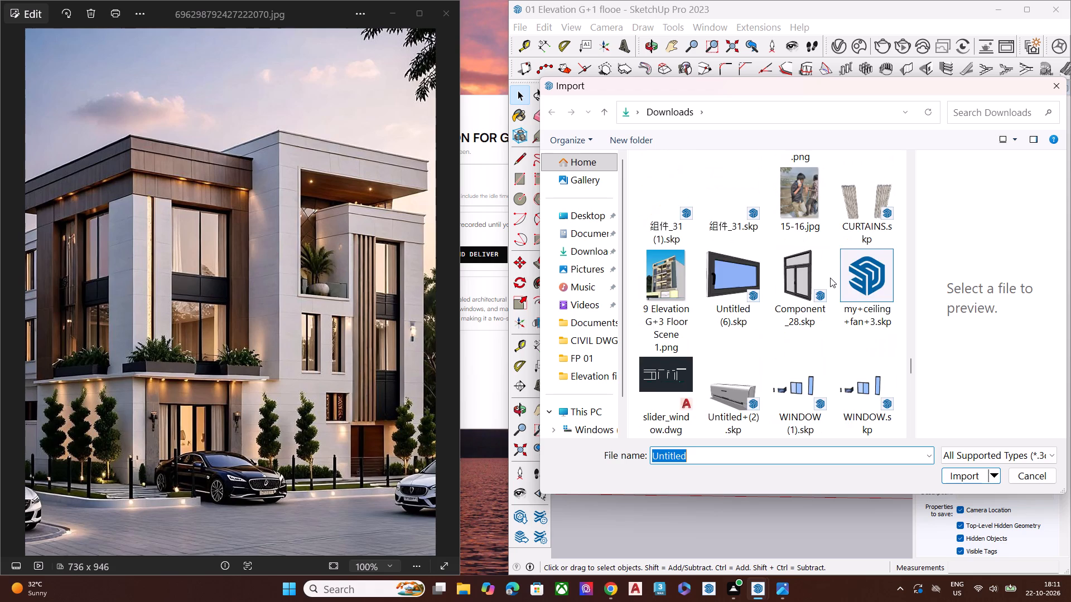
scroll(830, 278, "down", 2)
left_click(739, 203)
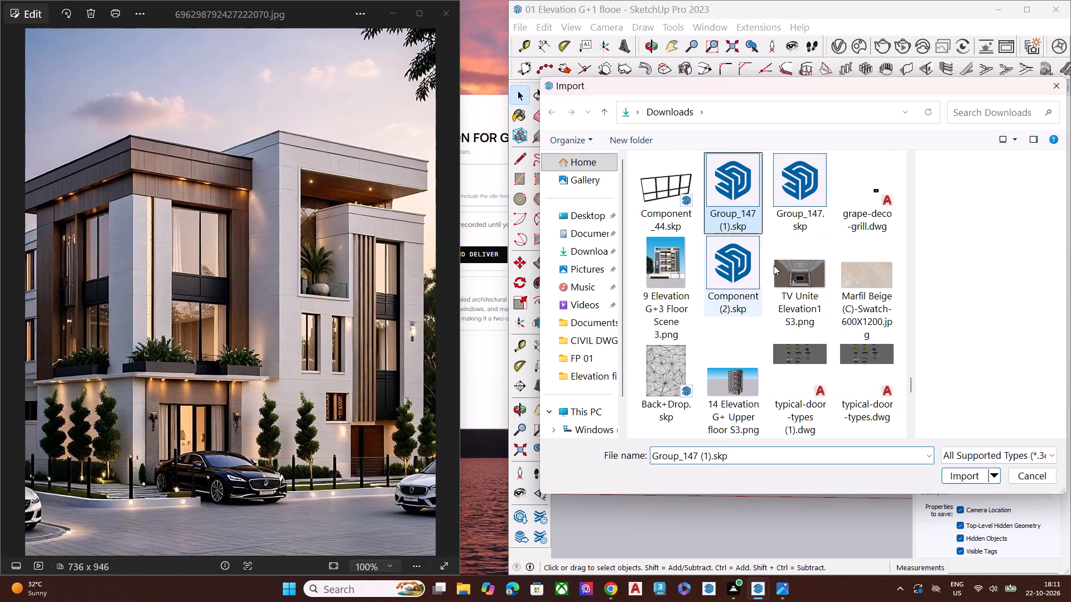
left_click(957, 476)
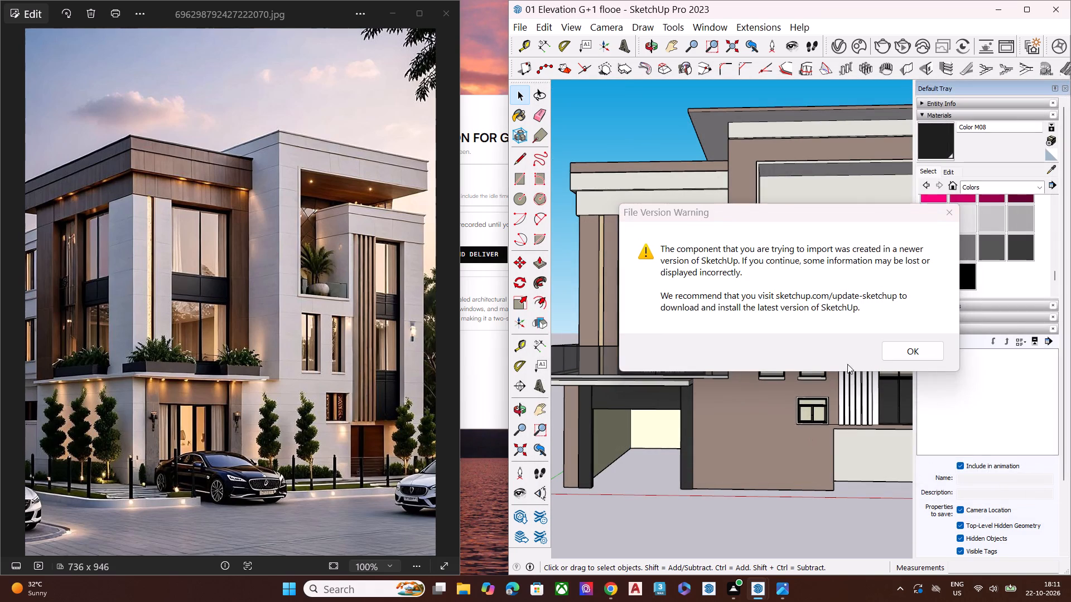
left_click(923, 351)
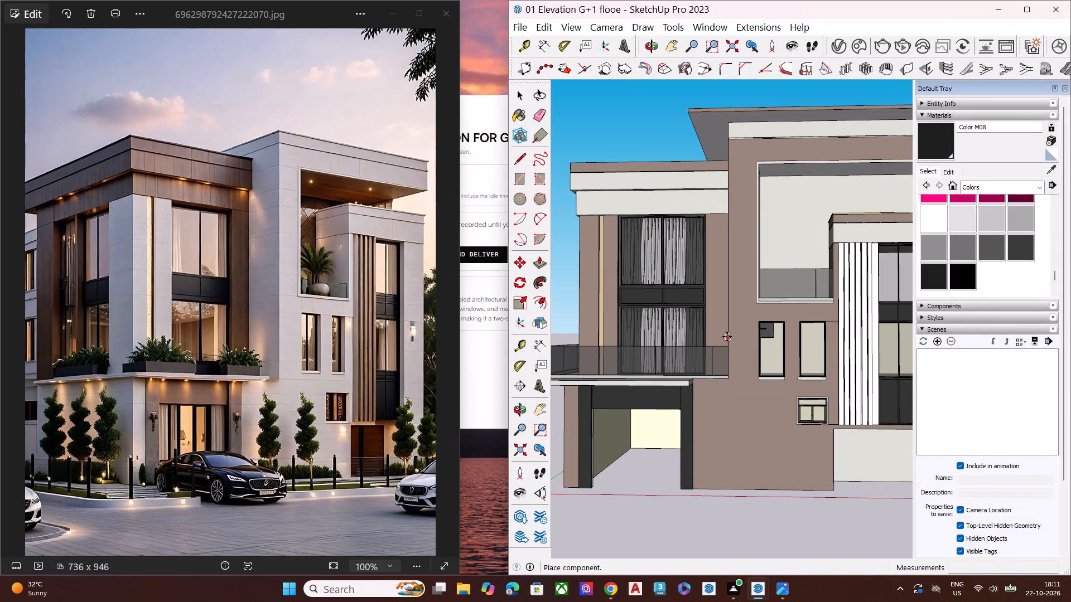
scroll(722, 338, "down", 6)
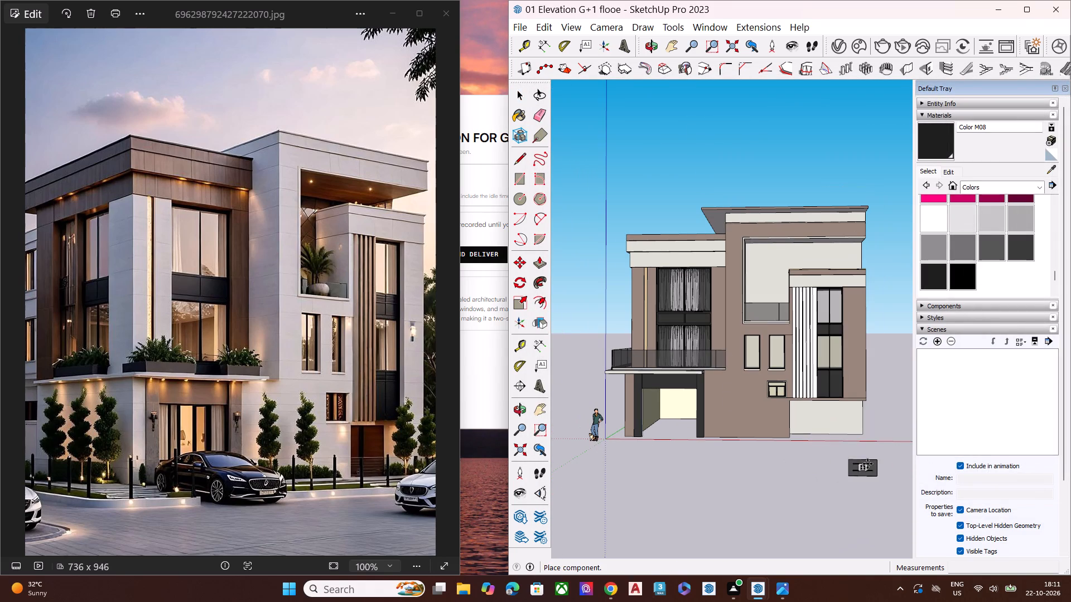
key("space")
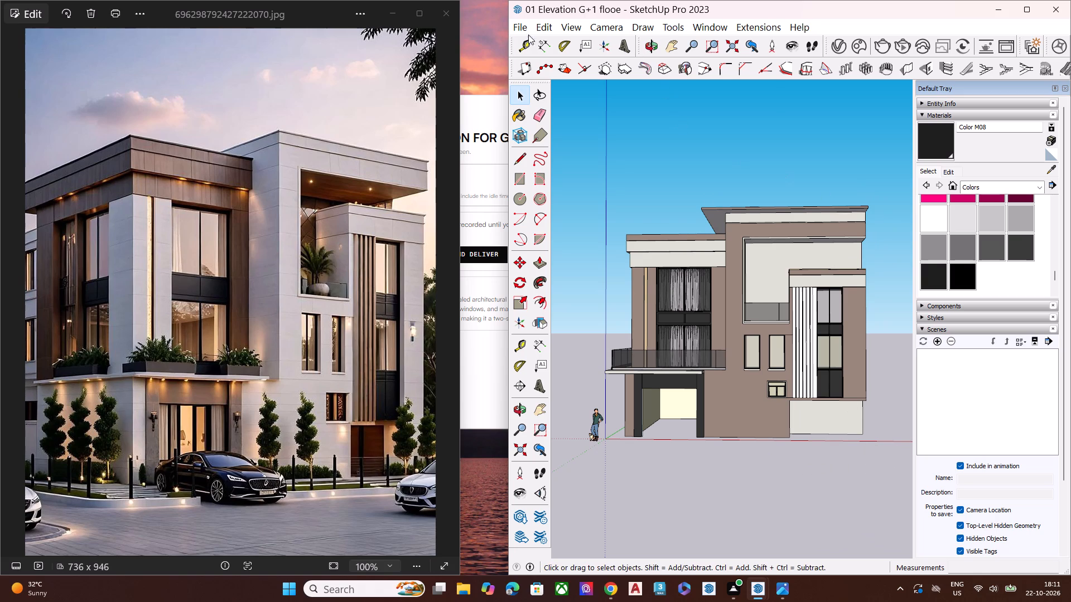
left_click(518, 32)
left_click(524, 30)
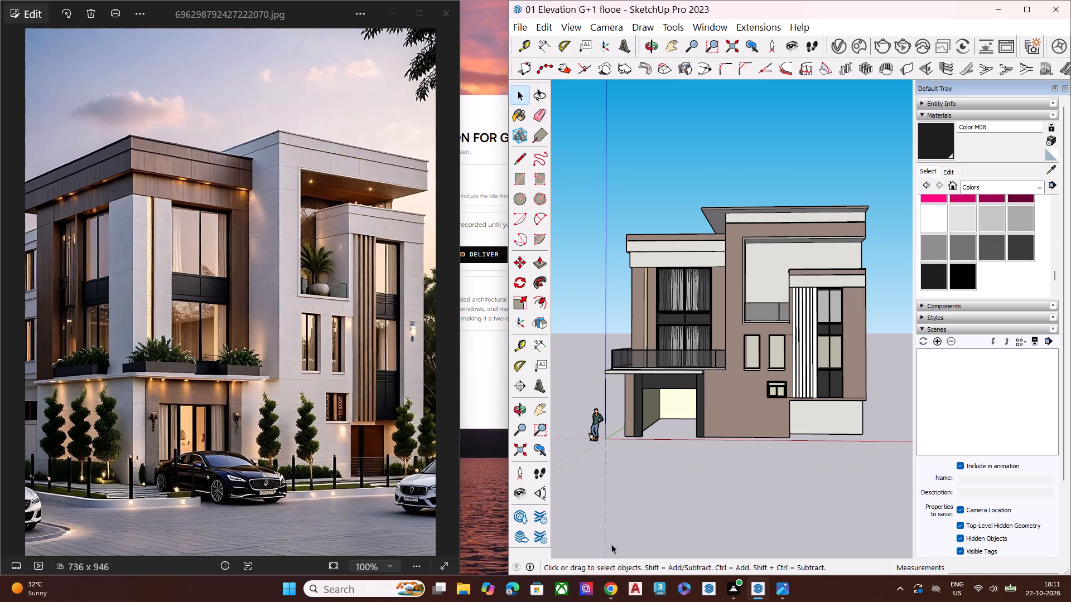
Switch to the 3D Warehouse page in Chrome and search its models for "white curtain".
left_click(608, 594)
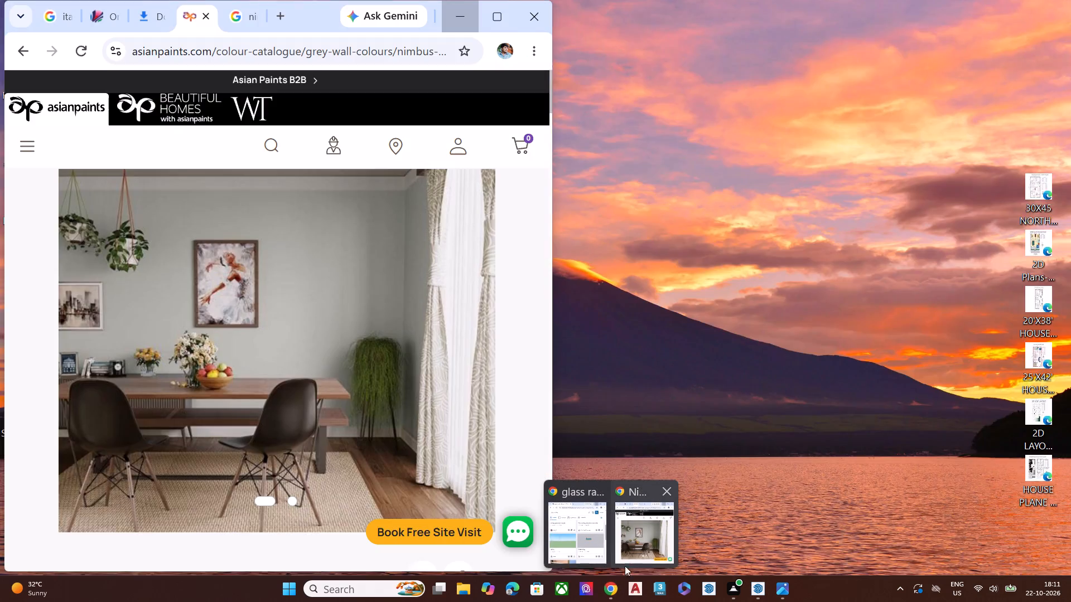
left_click(591, 554)
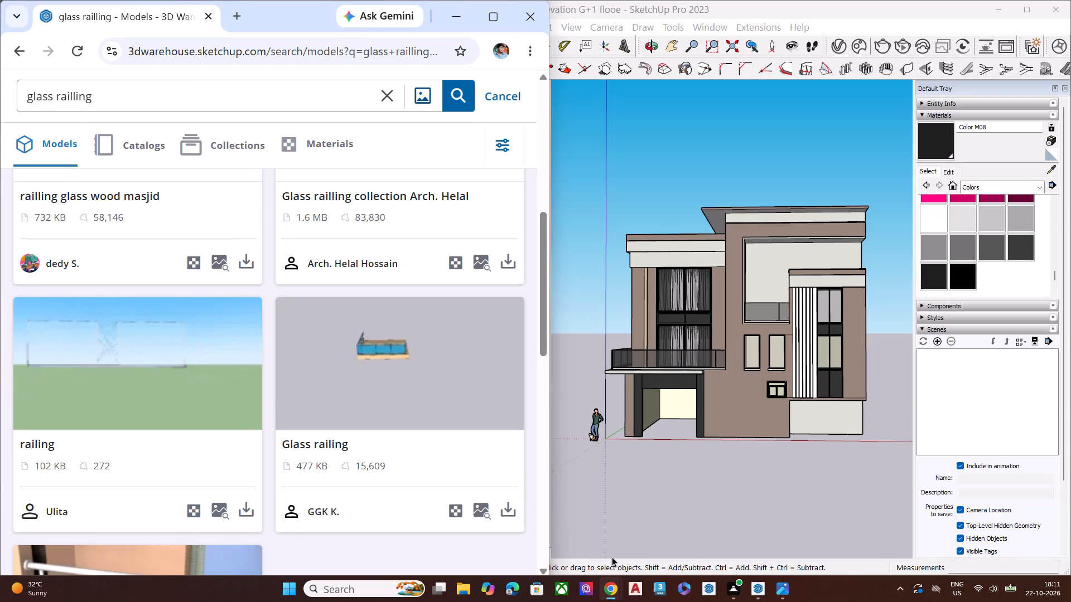
left_click(288, 92)
left_click(388, 88)
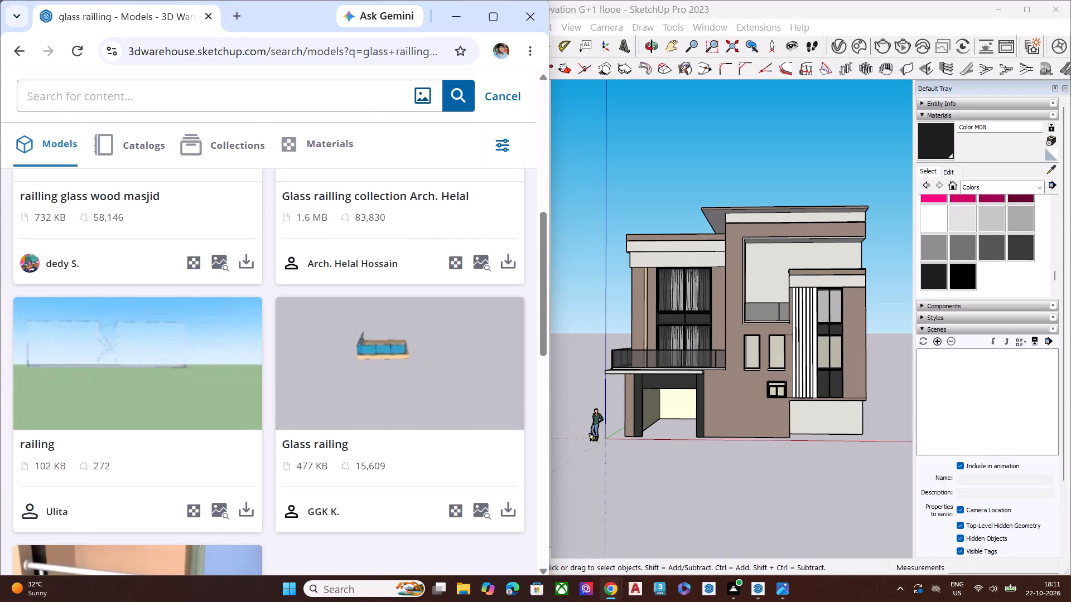
type("white cu")
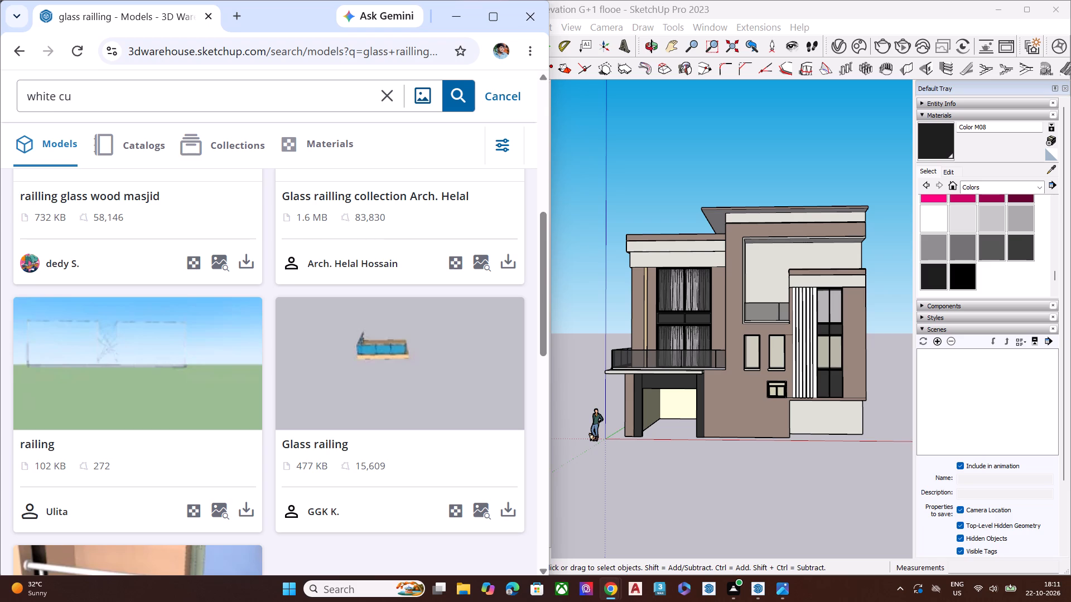
type("rtain")
key("Return")
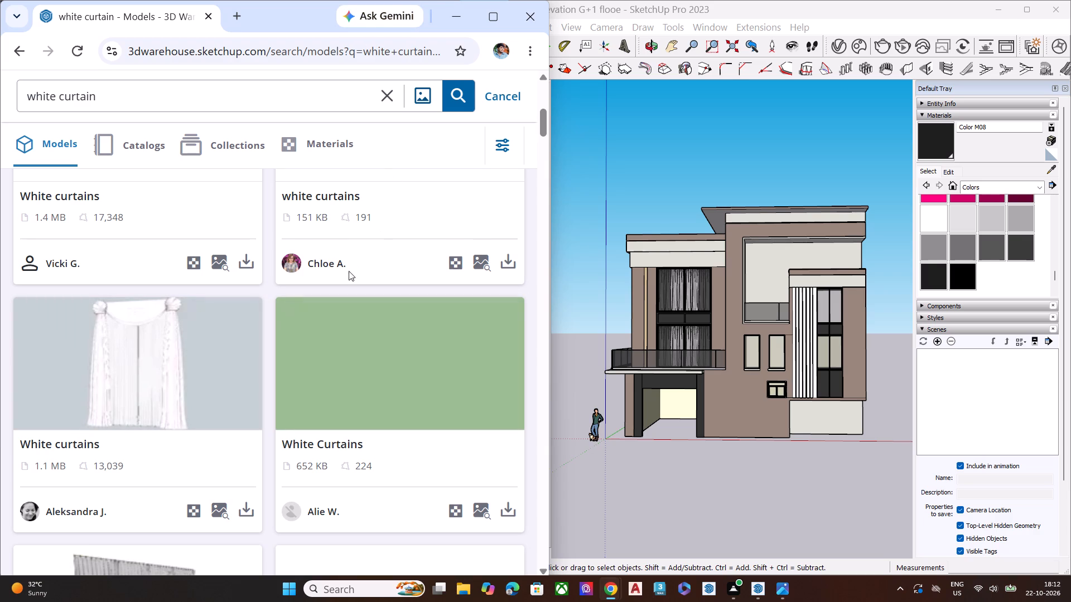
Browse the curtain models and download the White Curtain Sketchup model as a SketchUp file.
scroll(287, 262, "up", 6)
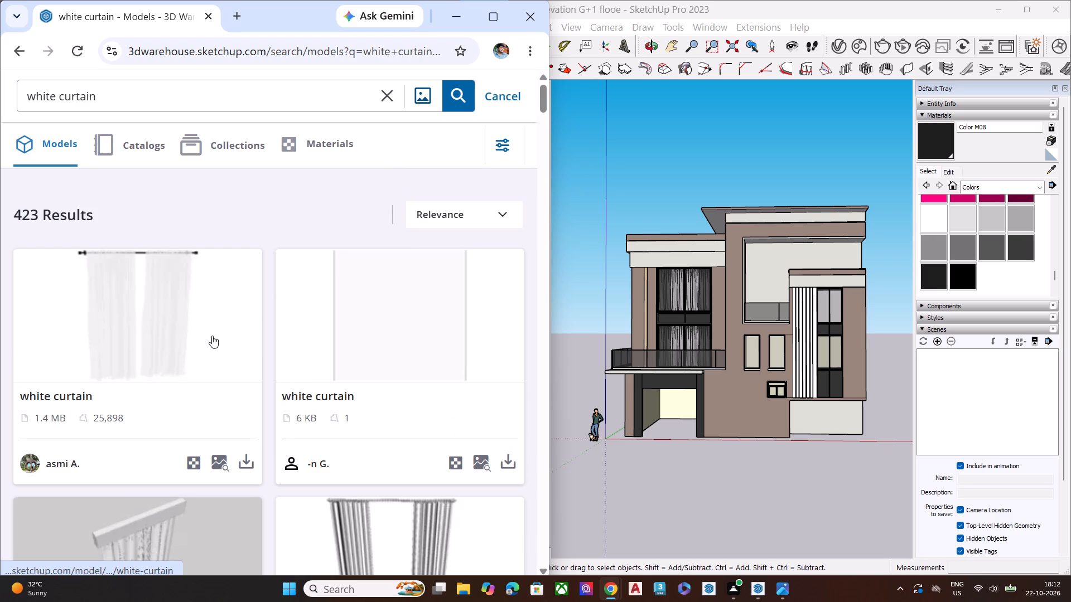
scroll(210, 333, "up", 4)
scroll(210, 333, "down", 5)
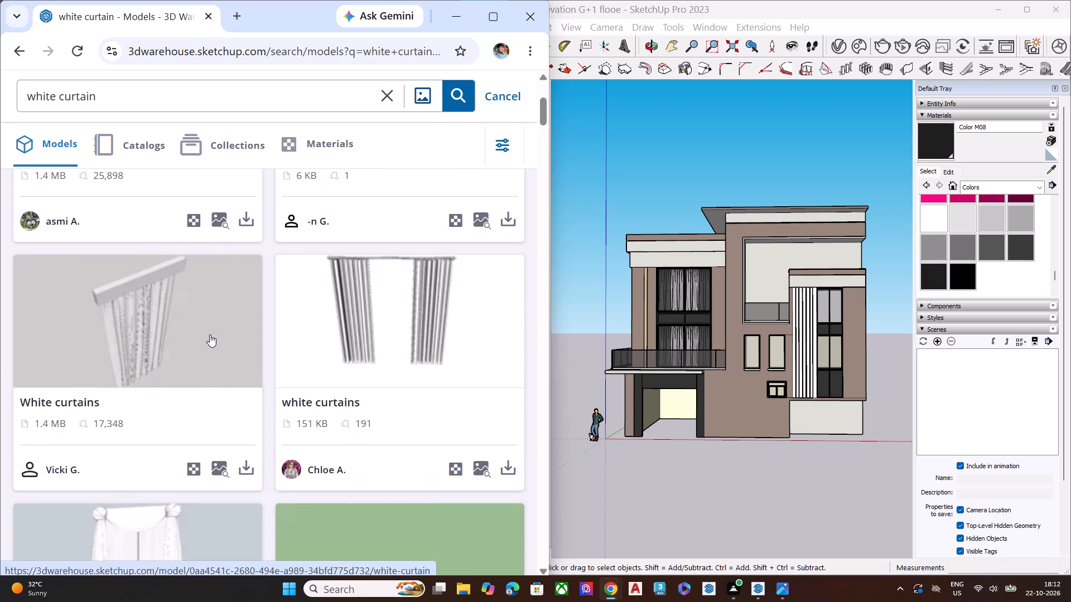
scroll(210, 334, "down", 7)
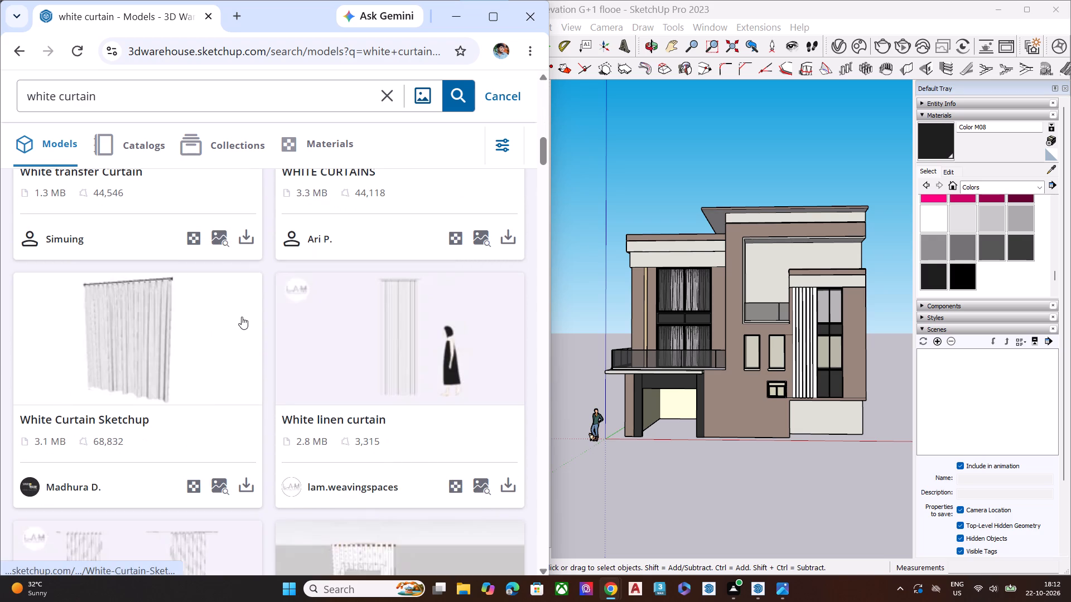
scroll(242, 317, "down", 3)
scroll(237, 312, "up", 1)
left_click(253, 318)
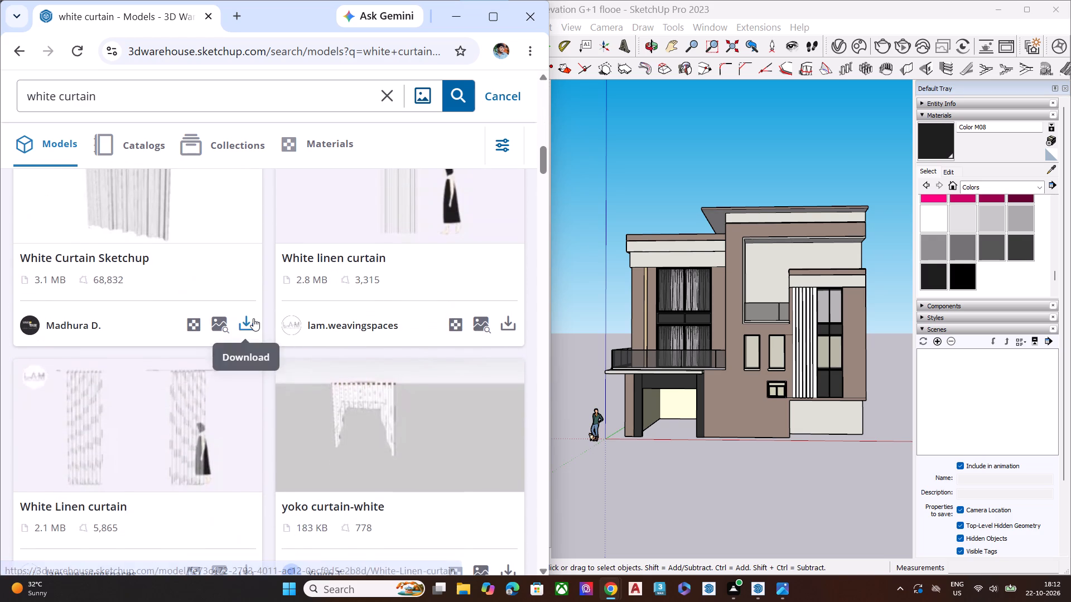
left_click(262, 359)
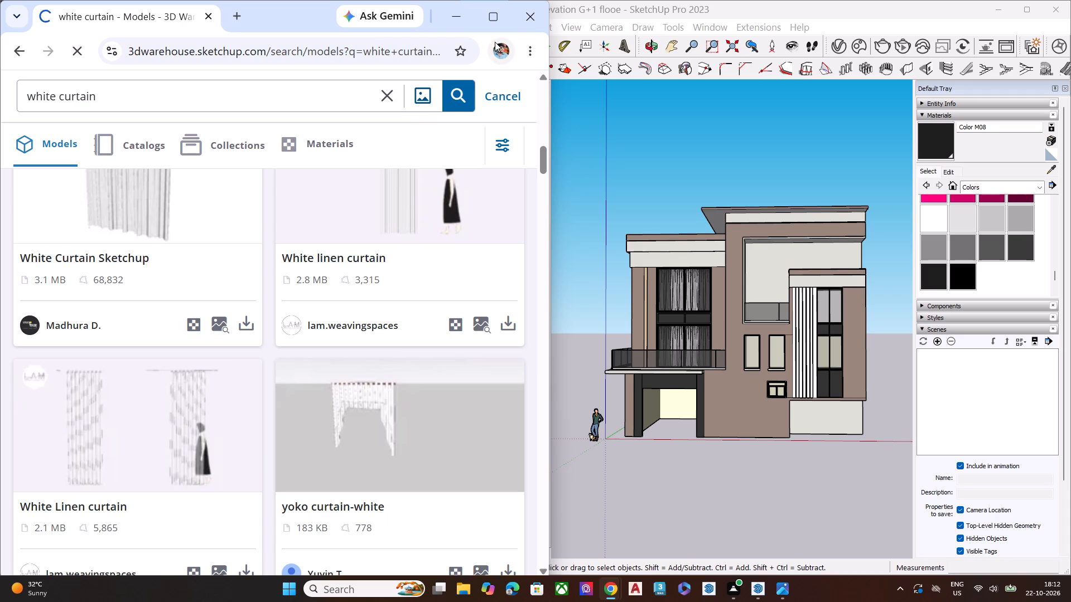
left_click(474, 54)
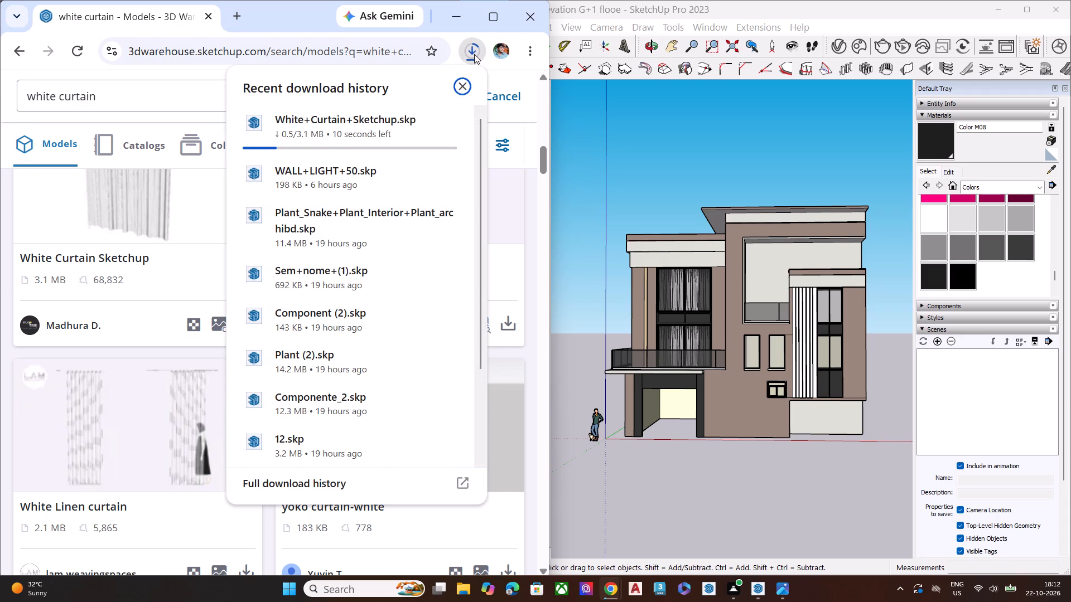
left_click(474, 54)
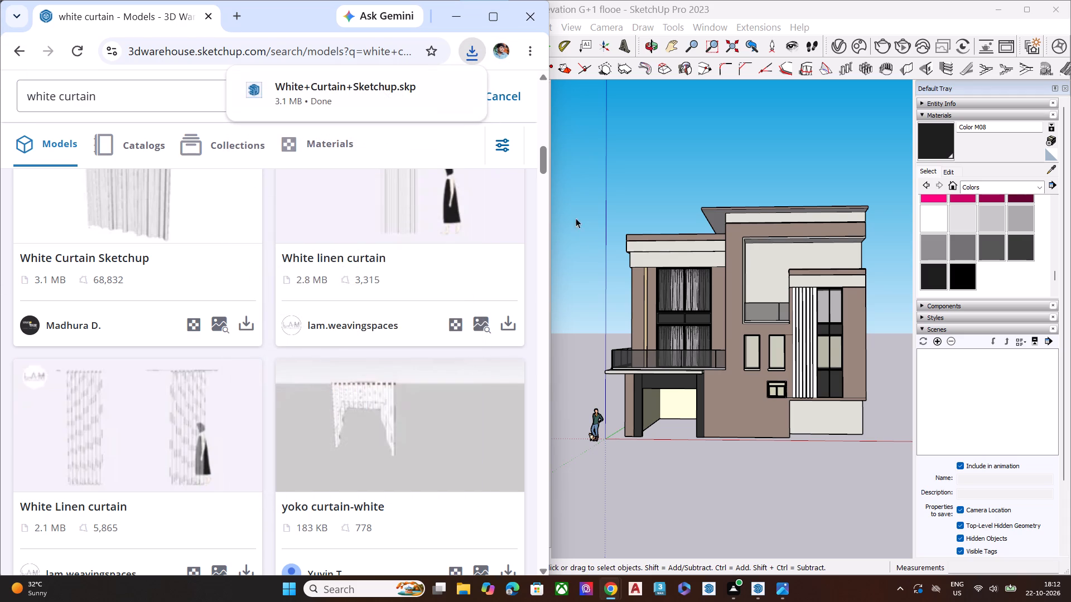
Return to SketchUp and examine the facade's window openings from the front and from both sides.
scroll(584, 219, "down", 7)
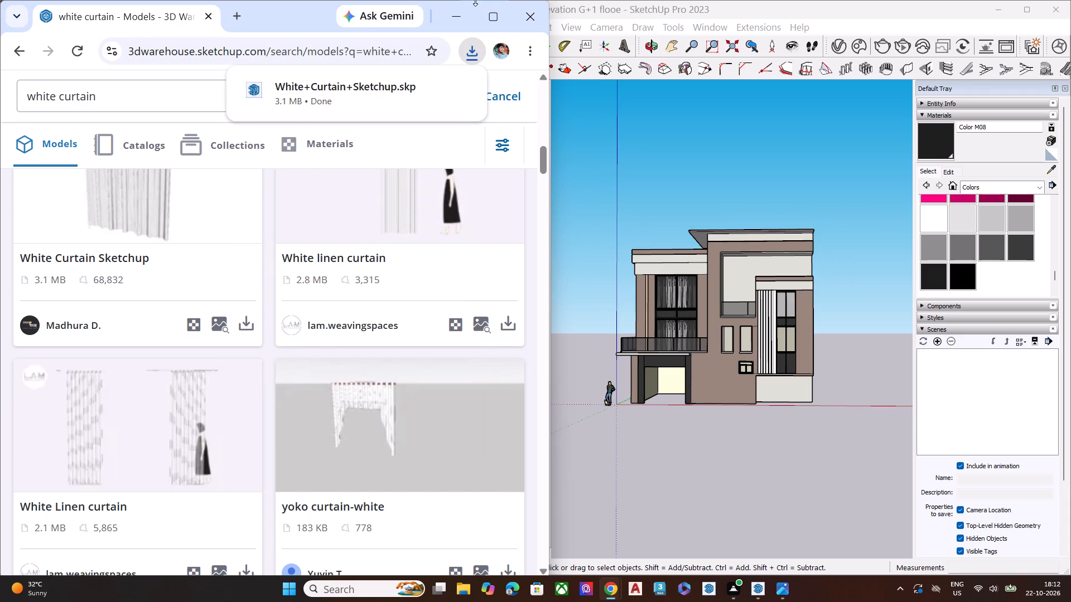
scroll(629, 229, "down", 6)
middle_click_drag(720, 312, 819, 425)
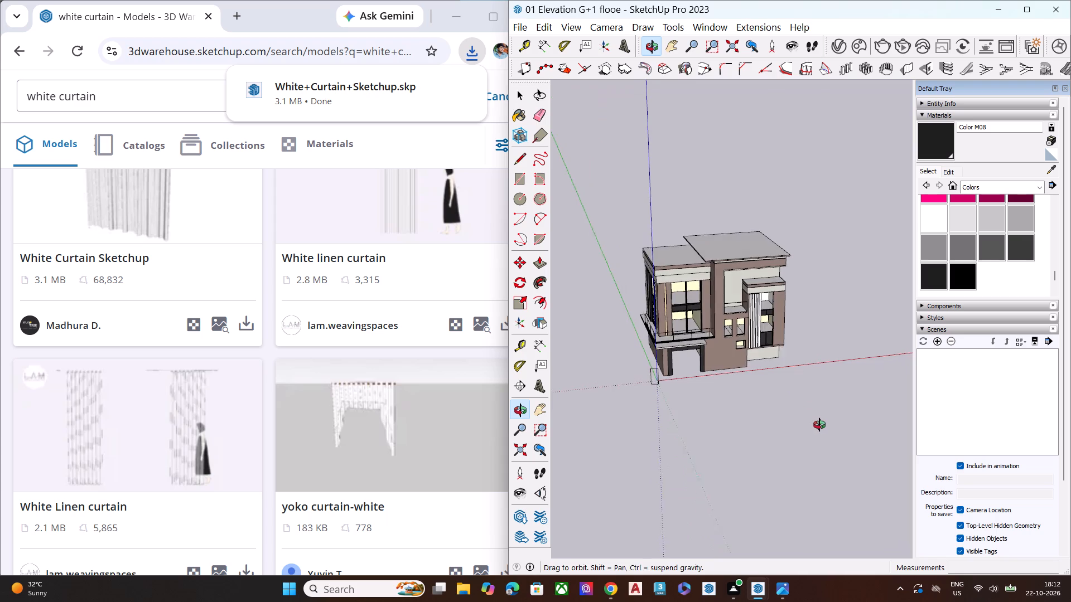
middle_click_drag(819, 425, 814, 421)
scroll(764, 369, "up", 7)
middle_click_drag(633, 243, 700, 154)
scroll(751, 253, "up", 4)
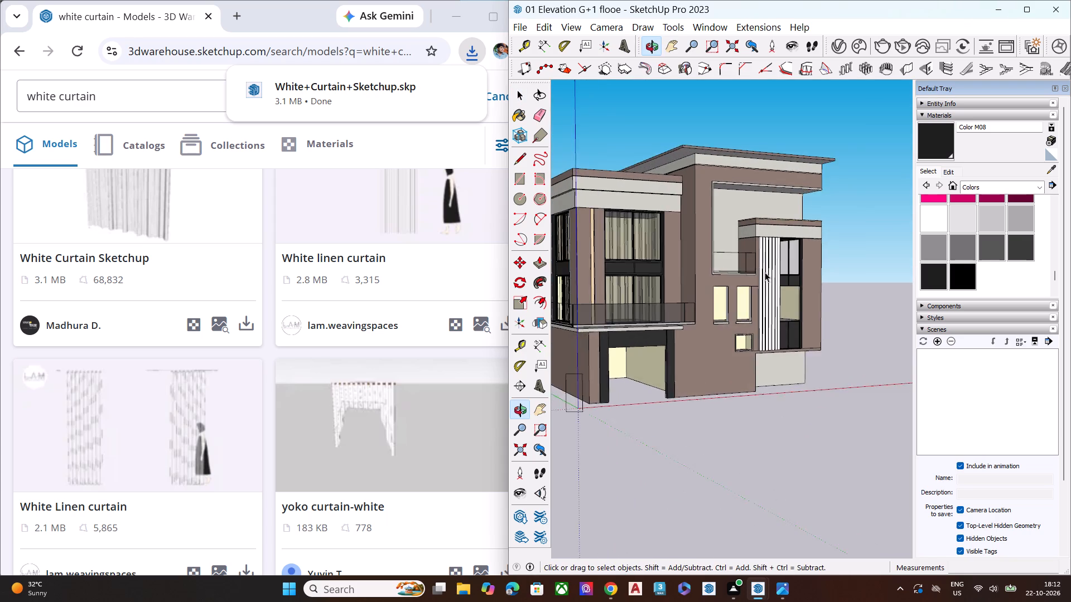
scroll(765, 272, "up", 4)
left_click(865, 477)
scroll(861, 295, "down", 1)
middle_click_drag(820, 307, 556, 340)
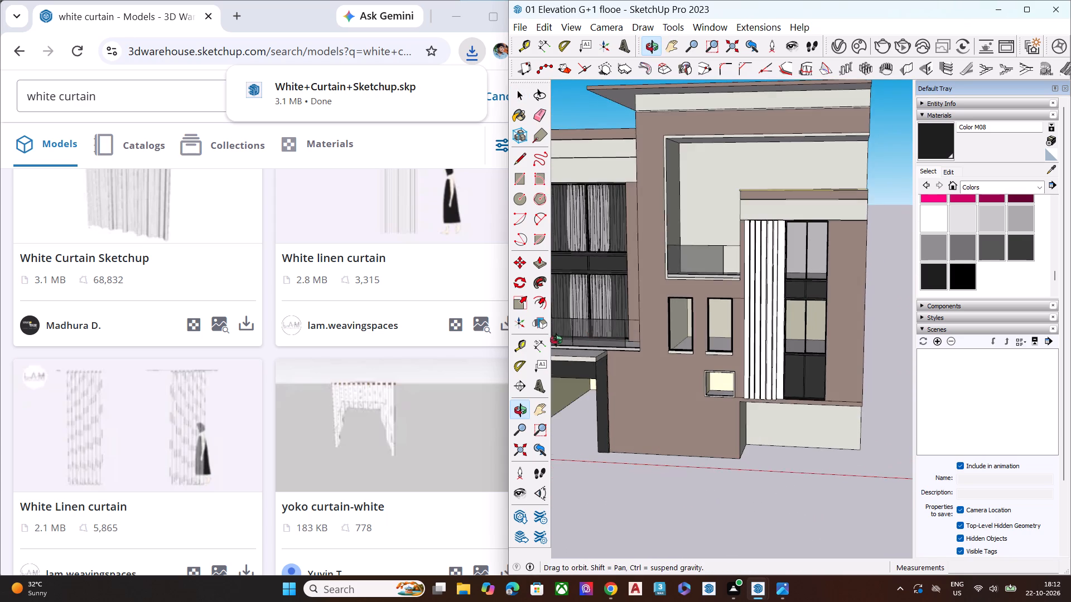
middle_click_drag(556, 340, 551, 341)
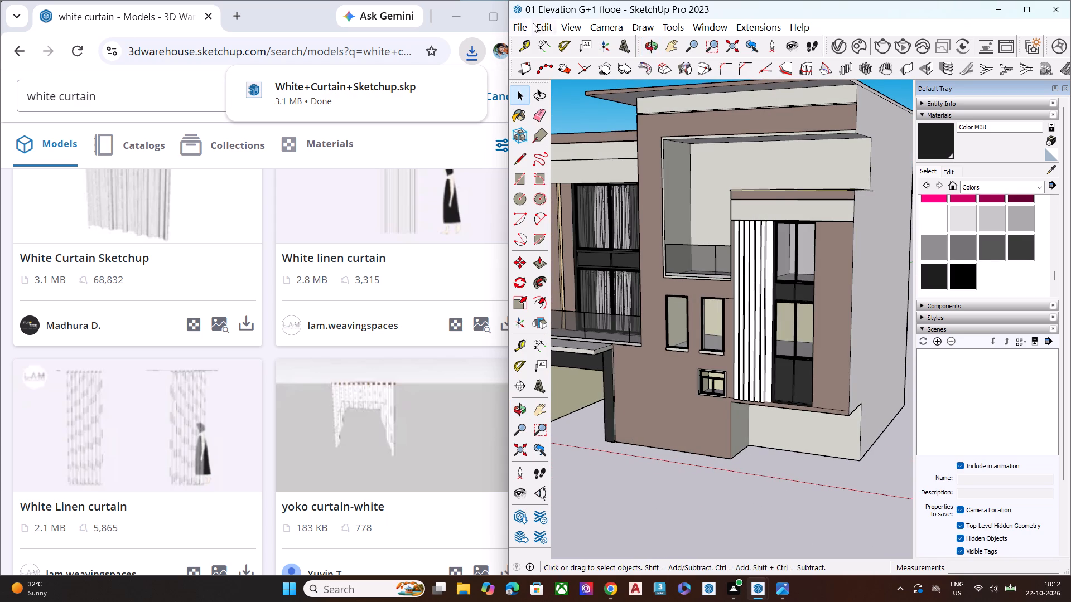
Import the downloaded White+Curtain+Sketchup.skp file from the Downloads folder into the house model.
left_click(528, 27)
left_click(565, 255)
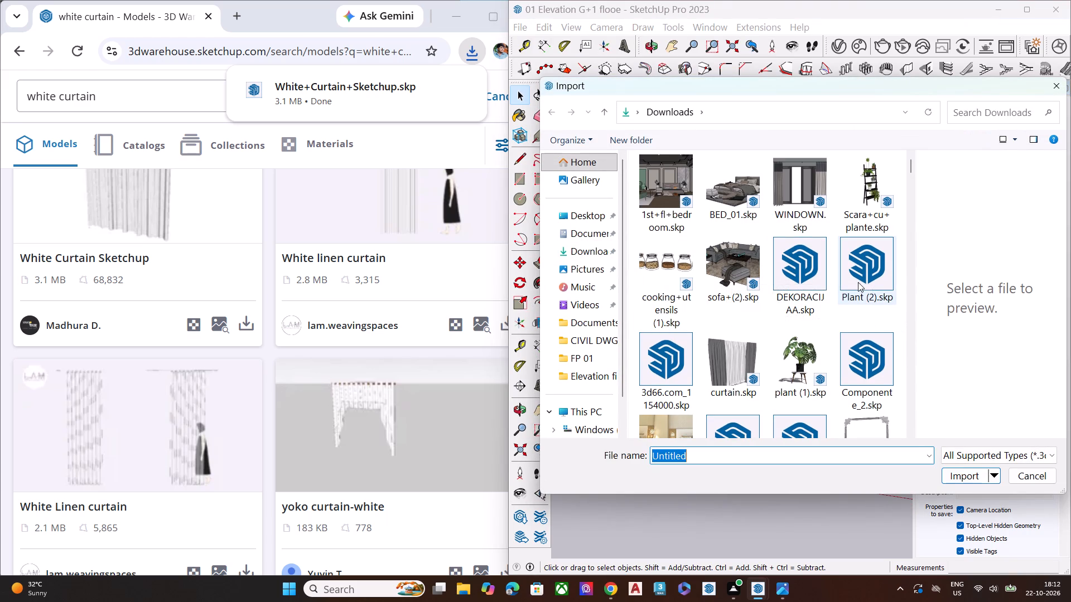
scroll(816, 318, "down", 1)
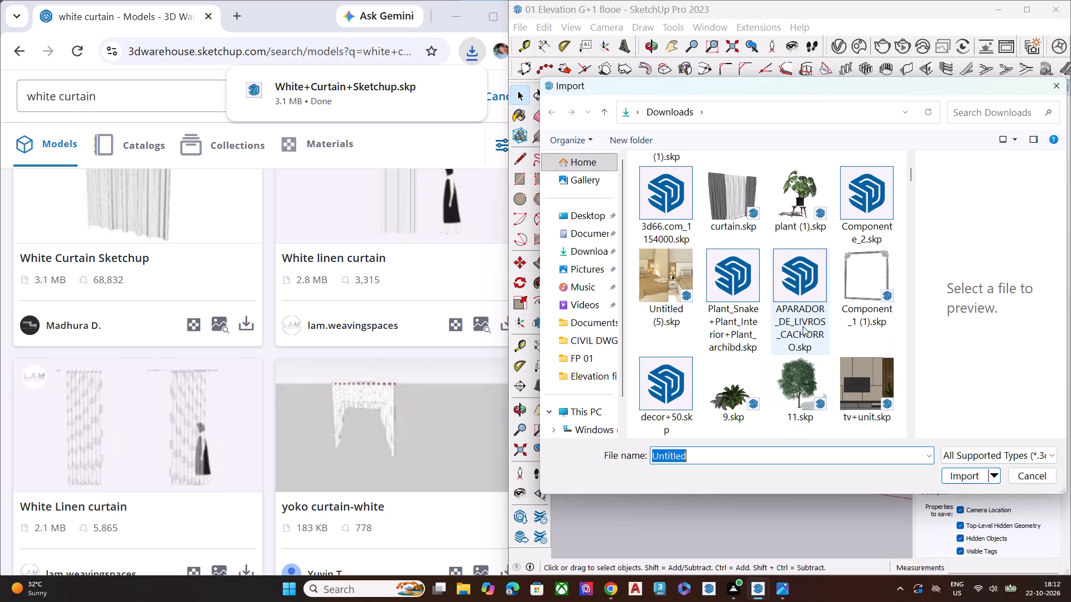
scroll(803, 326, "down", 1)
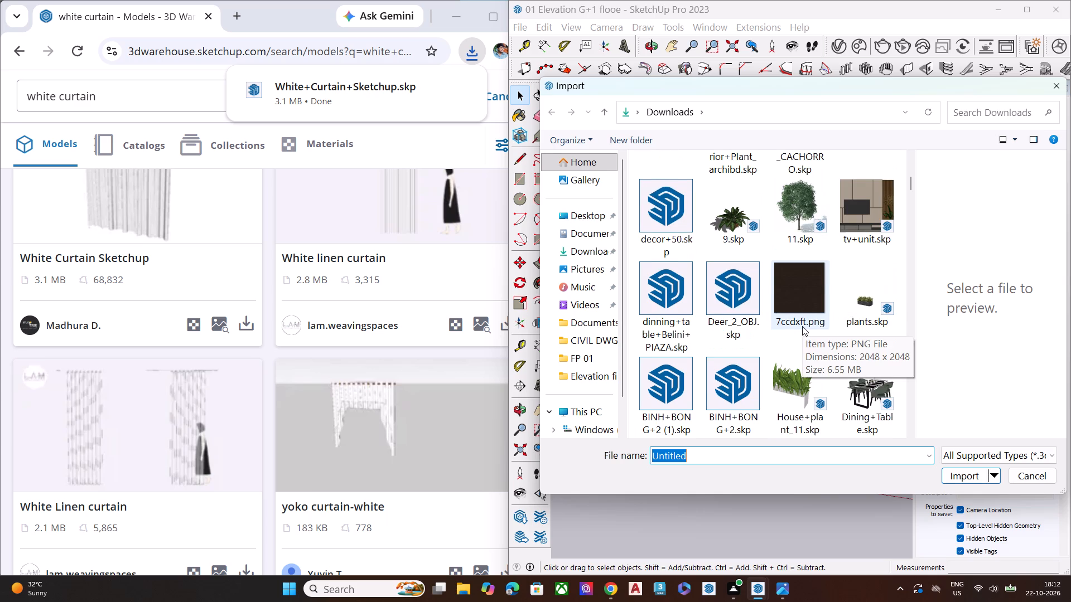
scroll(802, 326, "down", 3)
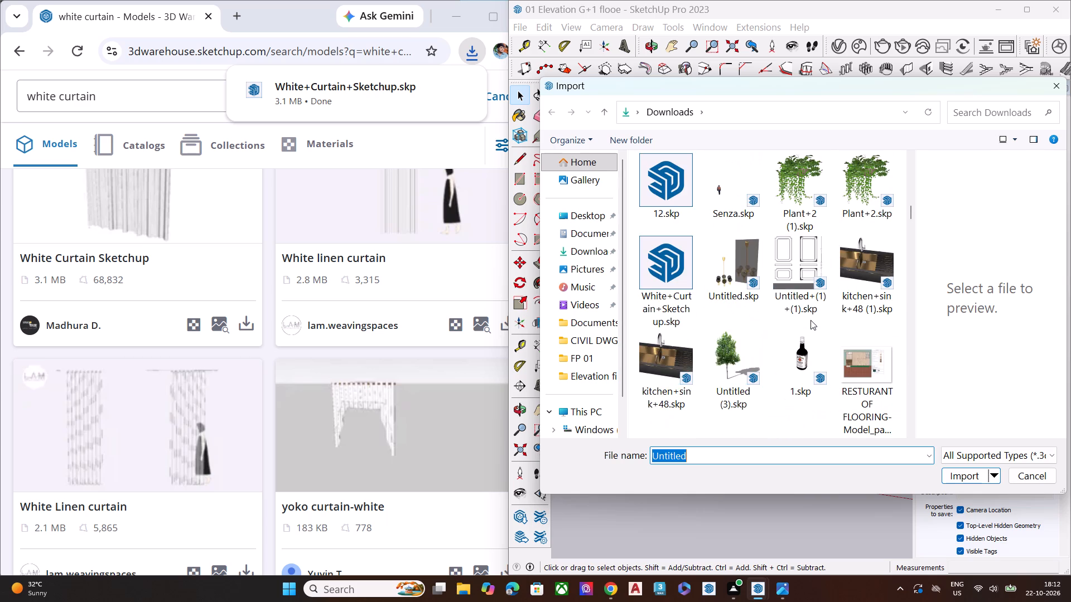
scroll(812, 316, "down", 3)
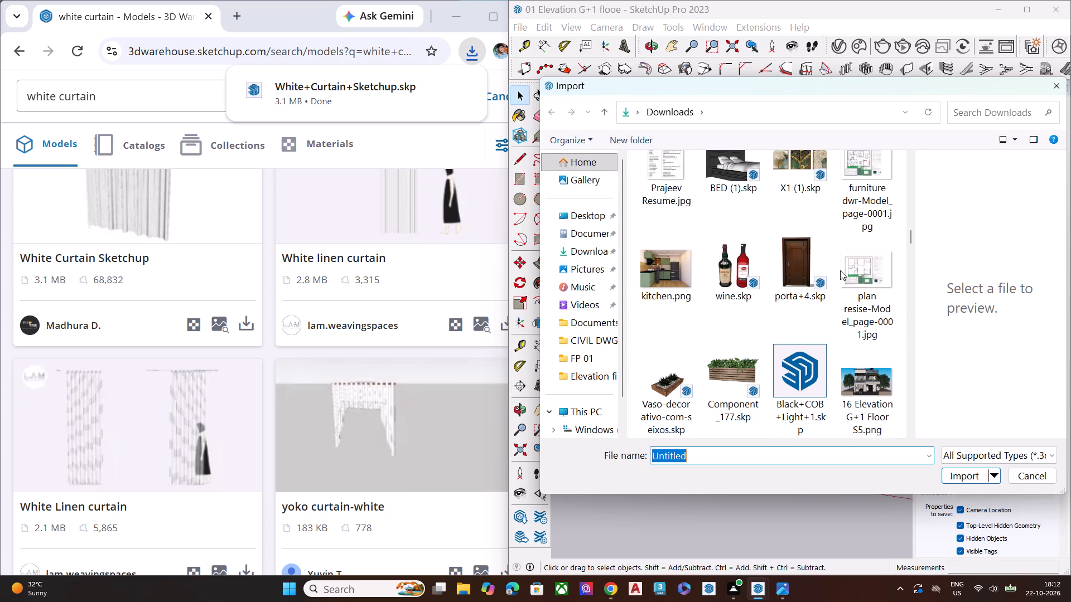
scroll(848, 270, "down", 2)
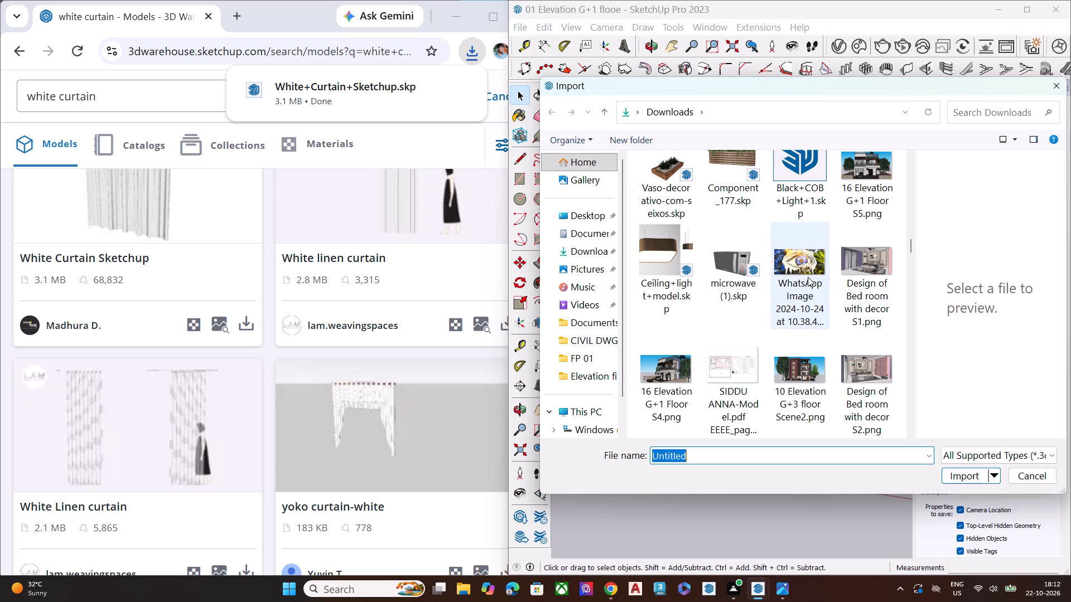
scroll(808, 277, "down", 5)
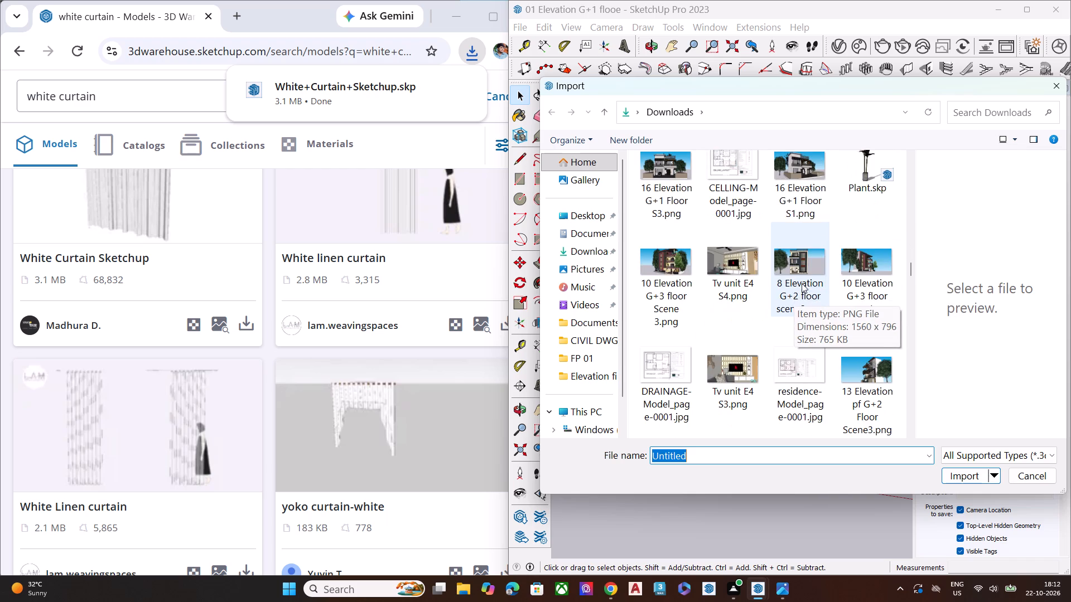
scroll(802, 280, "down", 1)
scroll(746, 316, "down", 3)
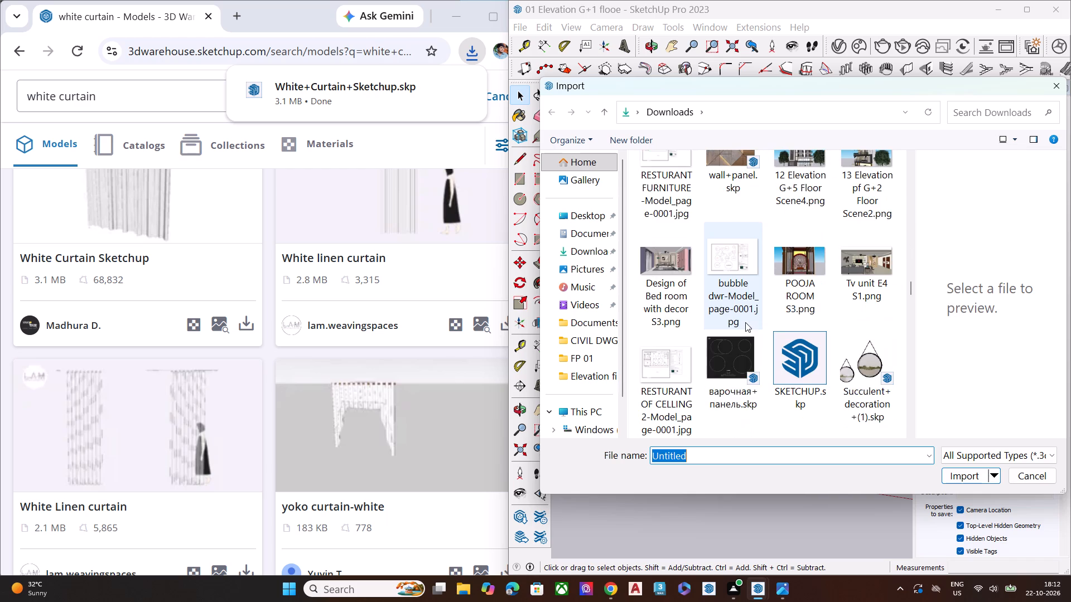
scroll(756, 319, "up", 1)
scroll(756, 319, "down", 2)
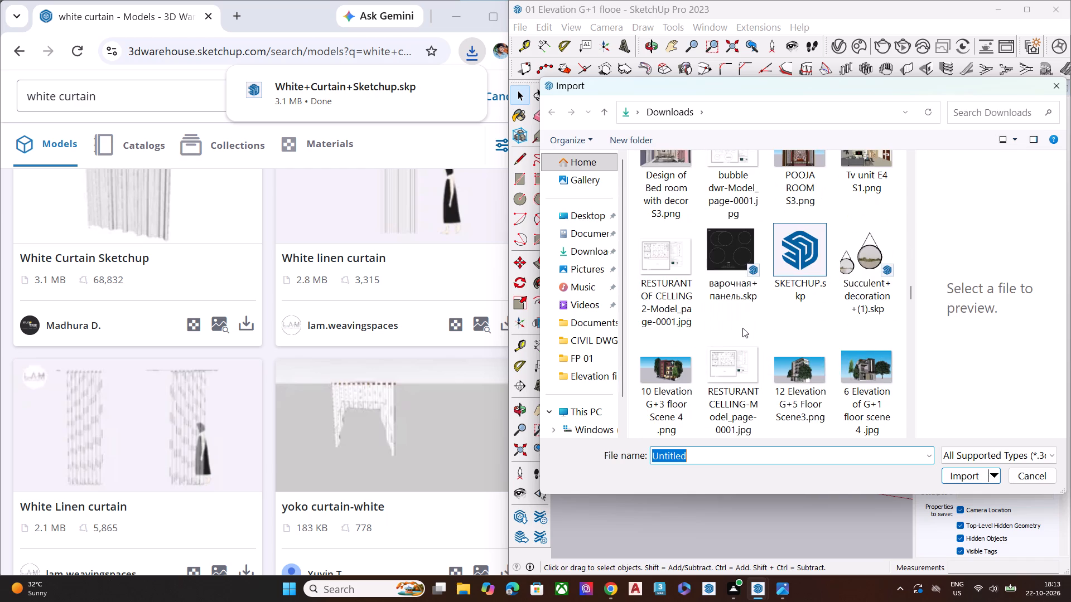
scroll(741, 328, "down", 3)
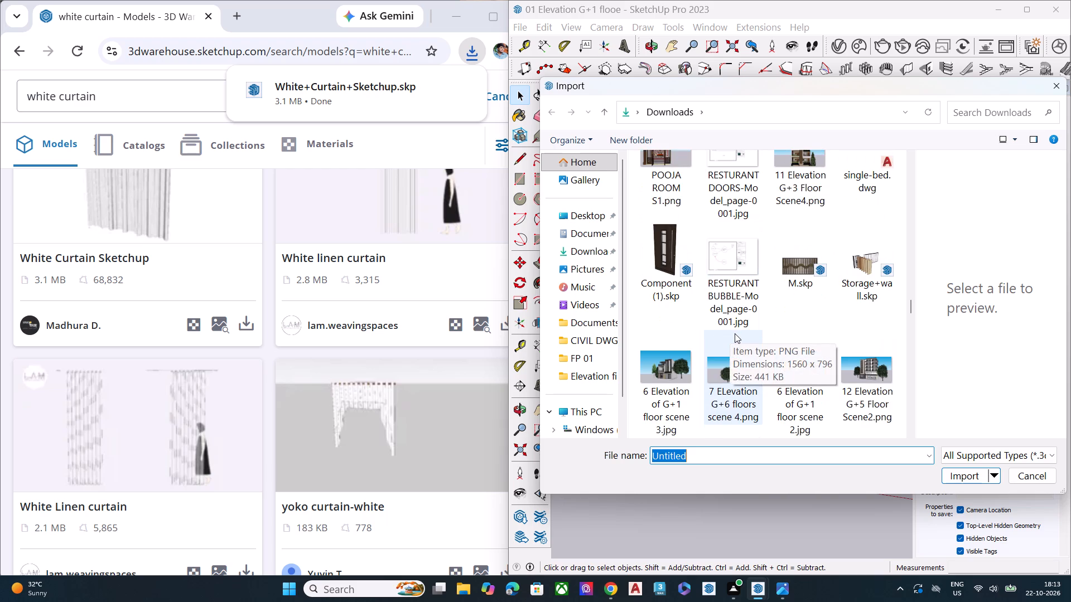
scroll(735, 333, "down", 6)
scroll(737, 330, "up", 2)
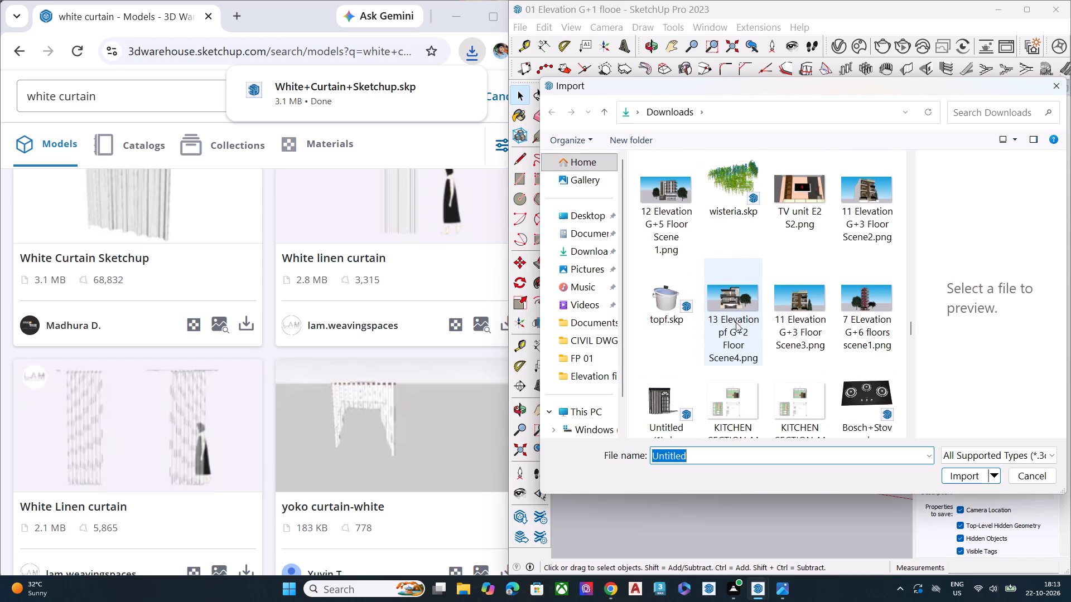
scroll(736, 322, "down", 2)
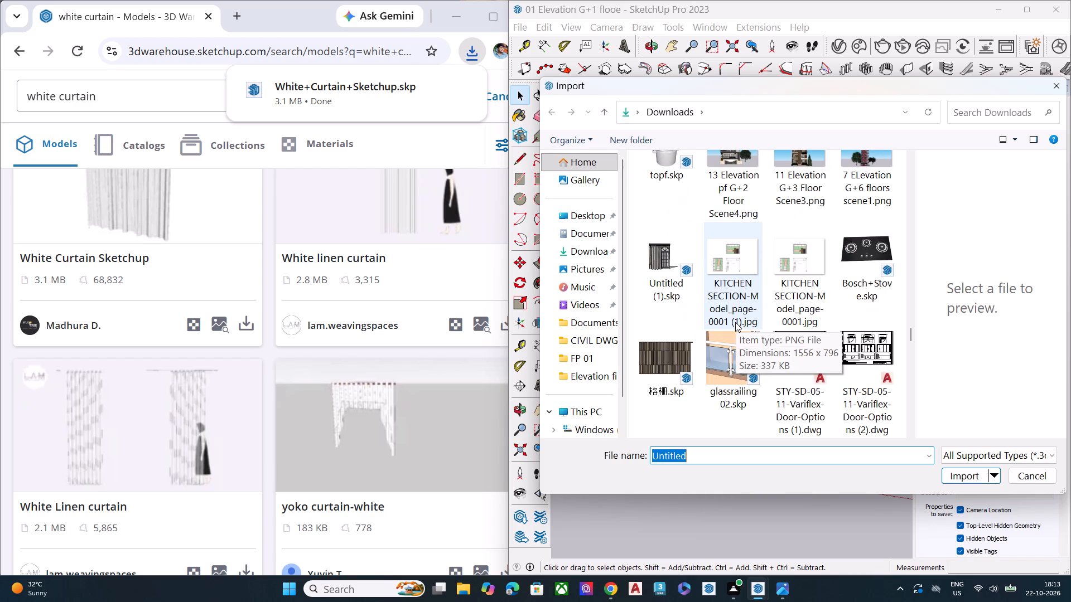
scroll(735, 322, "down", 5)
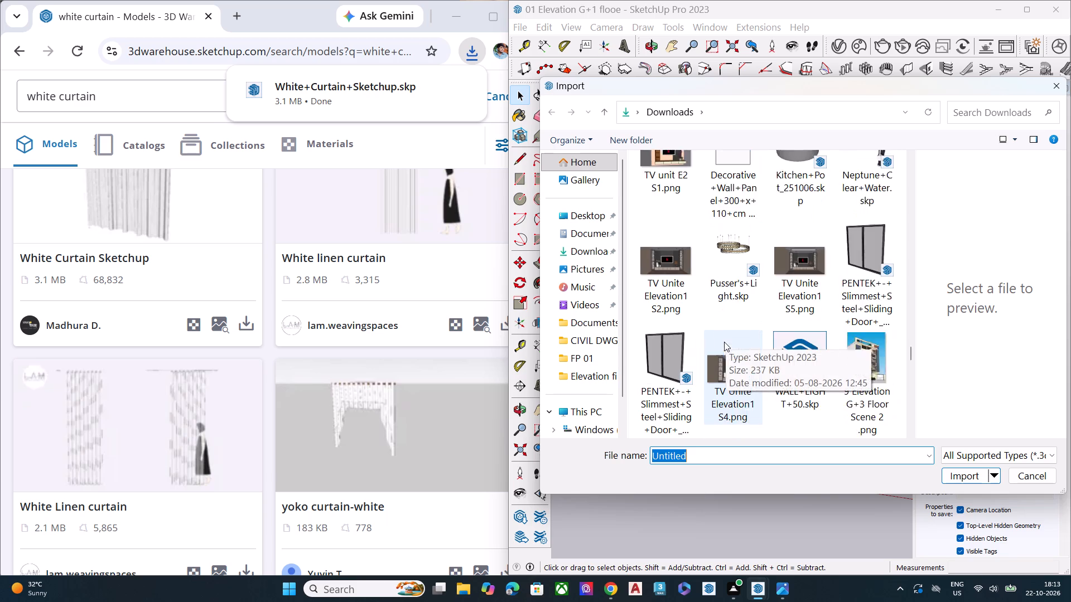
scroll(794, 303, "down", 2)
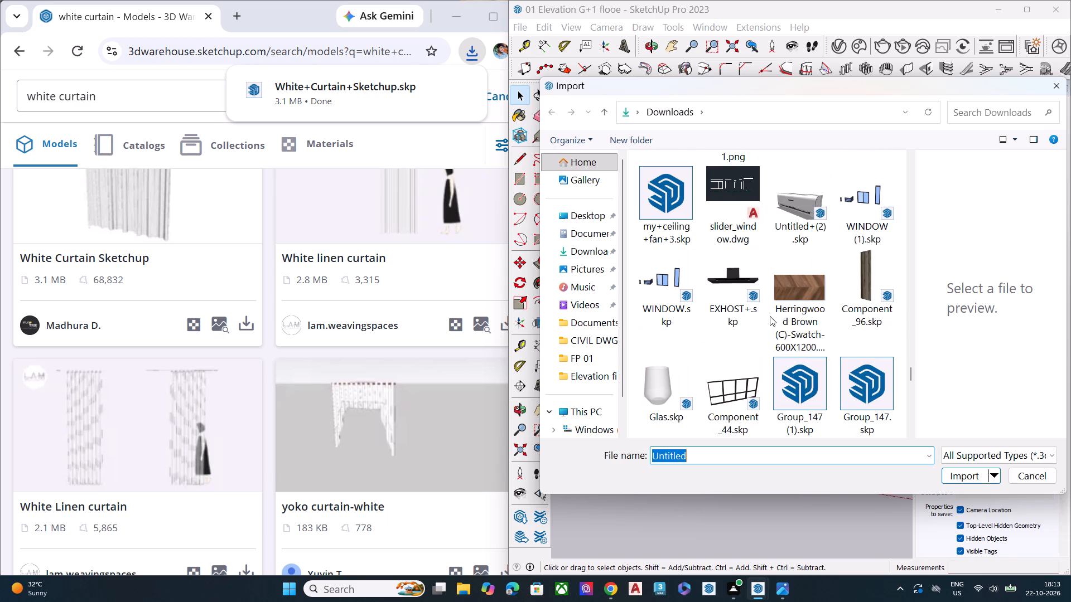
scroll(770, 316, "up", 1)
scroll(766, 310, "down", 3)
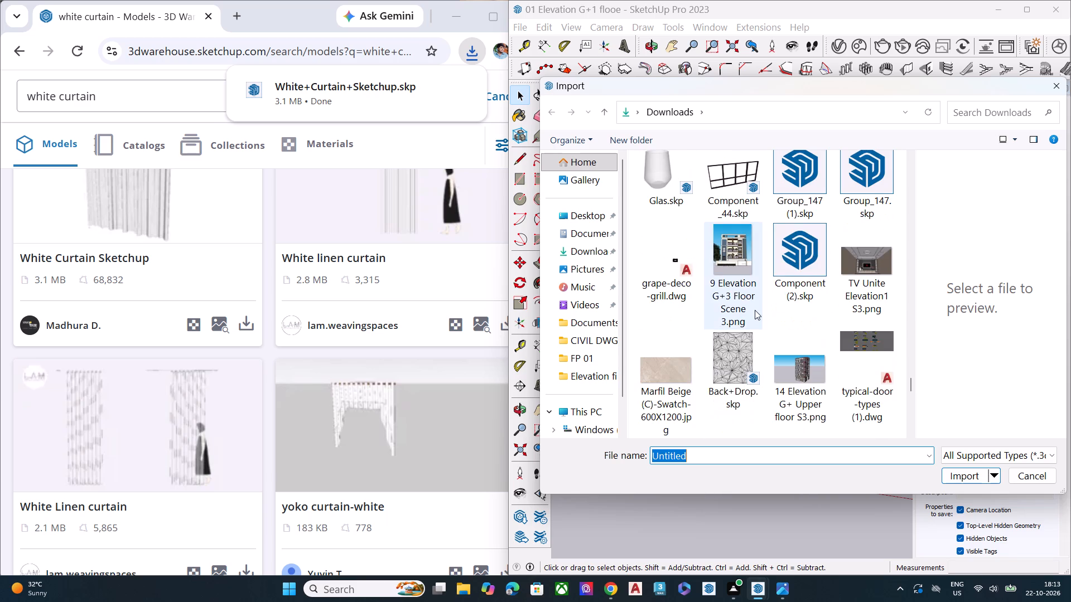
scroll(755, 310, "down", 2)
scroll(684, 307, "down", 1)
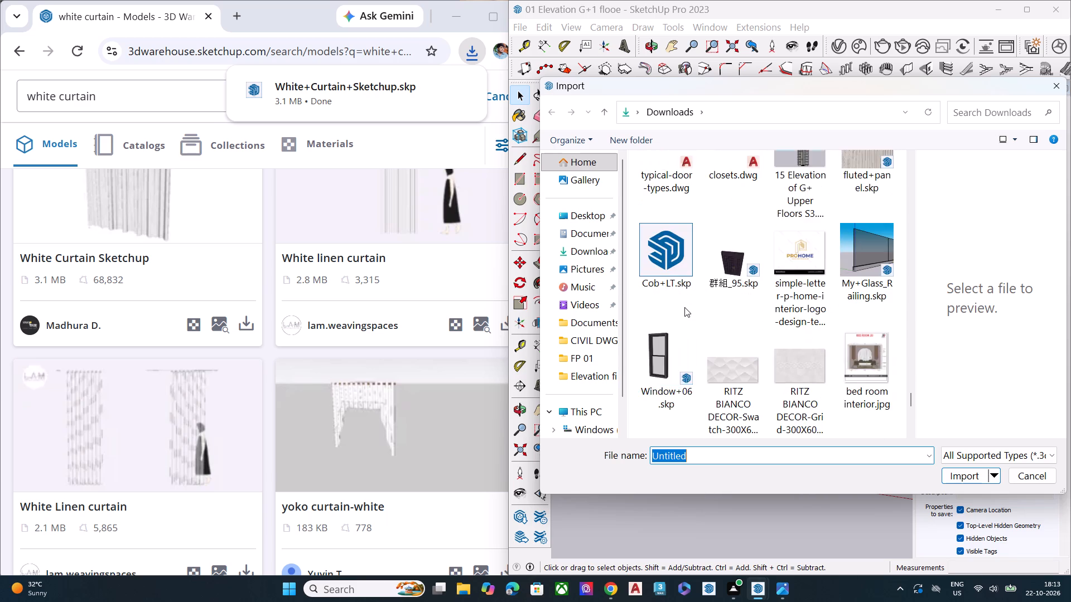
scroll(684, 307, "down", 2)
scroll(744, 264, "down", 1)
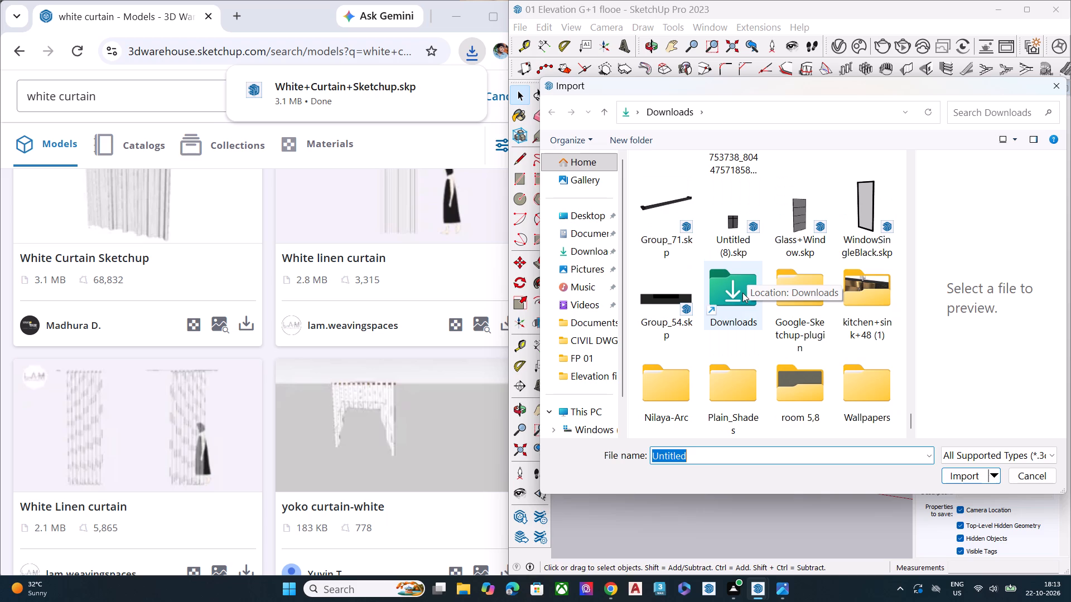
scroll(741, 299, "down", 2)
scroll(753, 281, "up", 4)
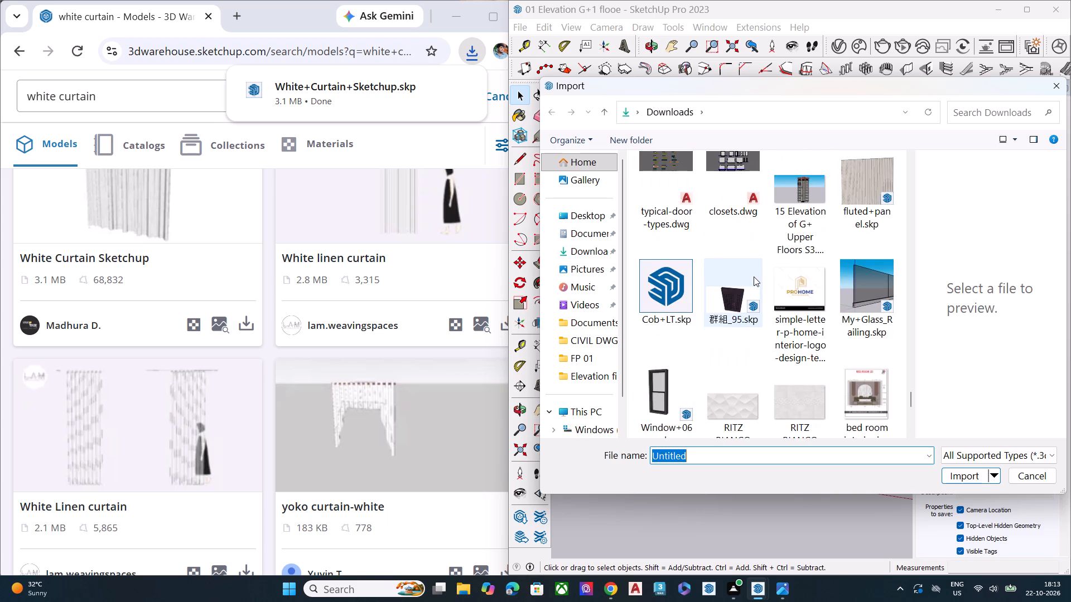
scroll(754, 276, "up", 6)
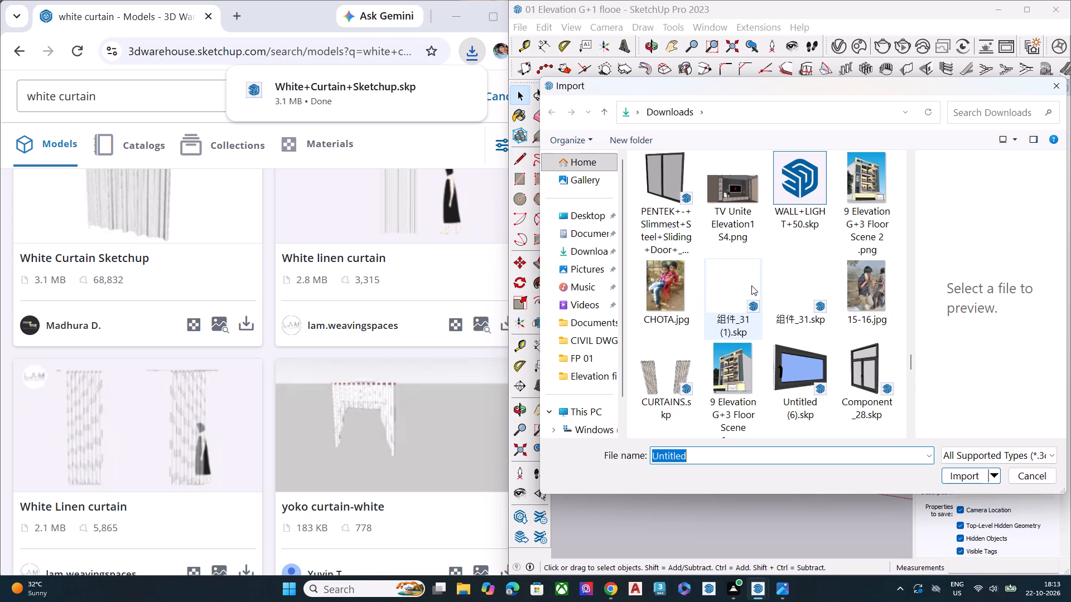
scroll(751, 285, "up", 2)
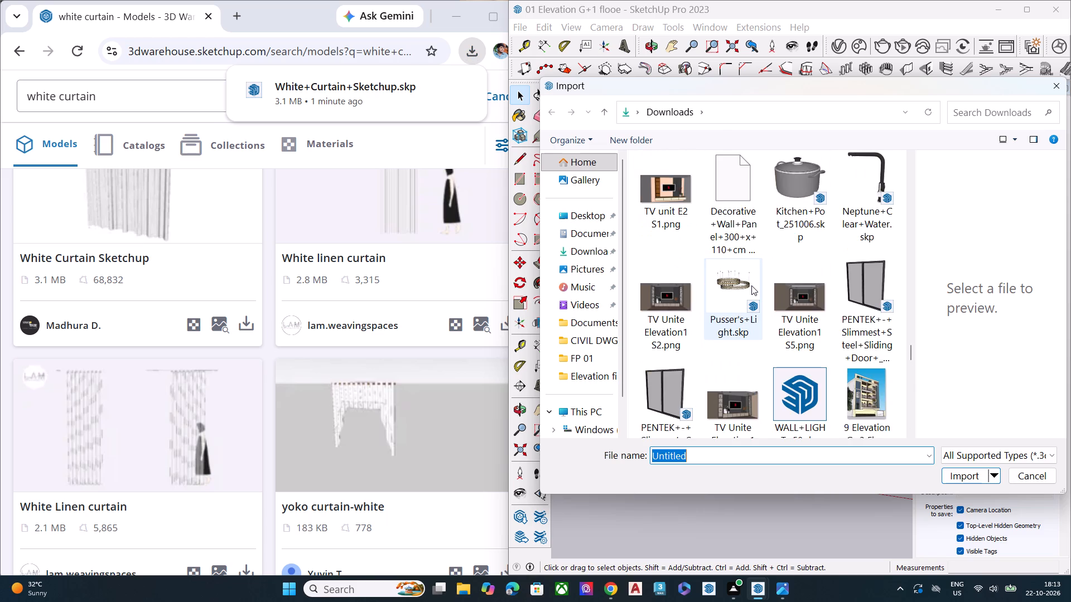
scroll(751, 285, "up", 3)
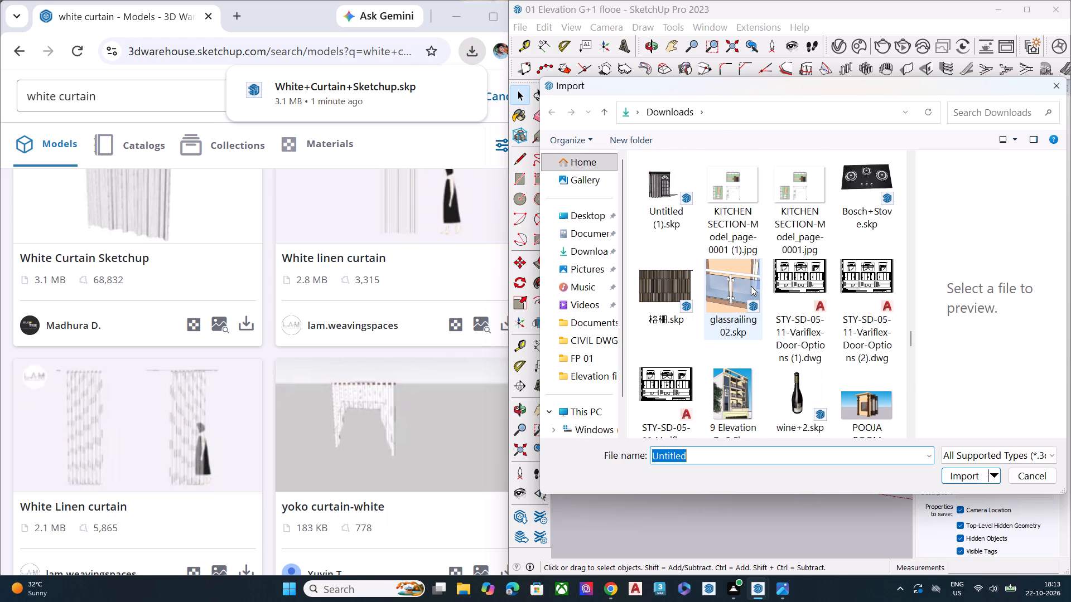
scroll(757, 271, "up", 3)
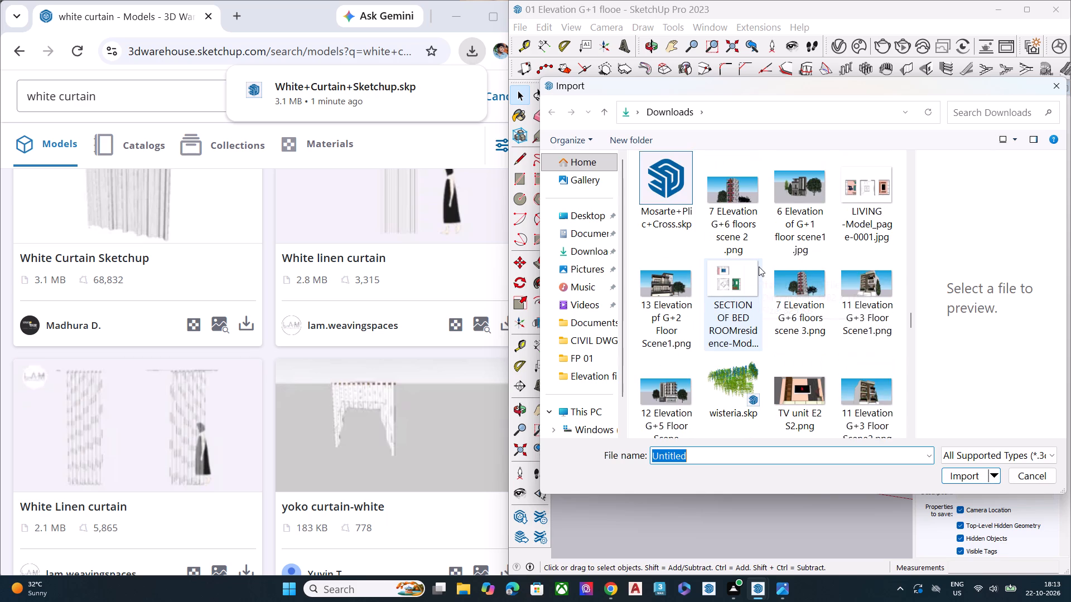
scroll(759, 266, "up", 6)
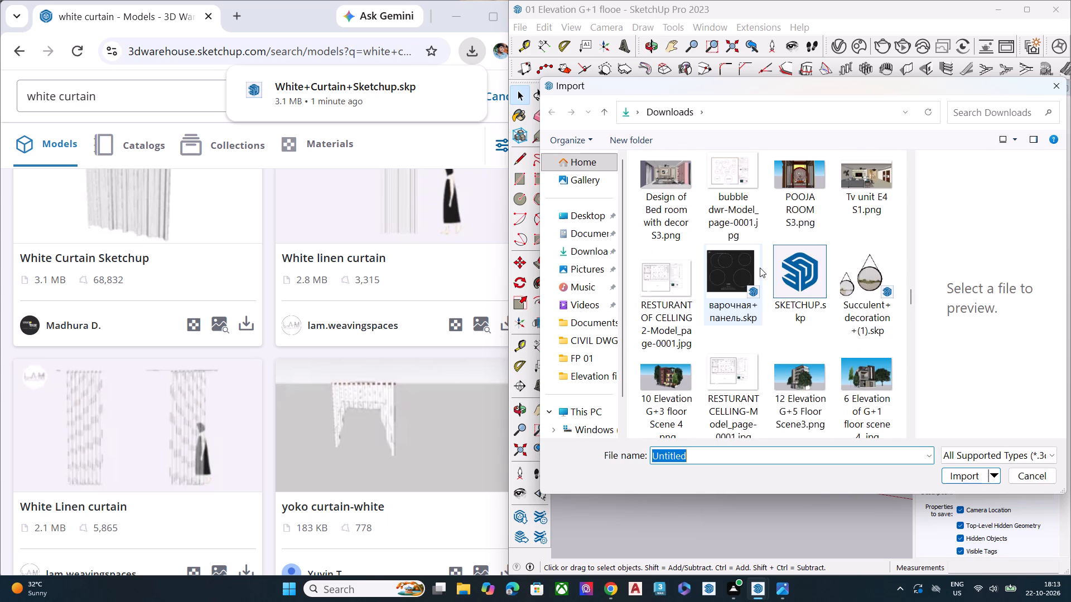
scroll(760, 268, "up", 3)
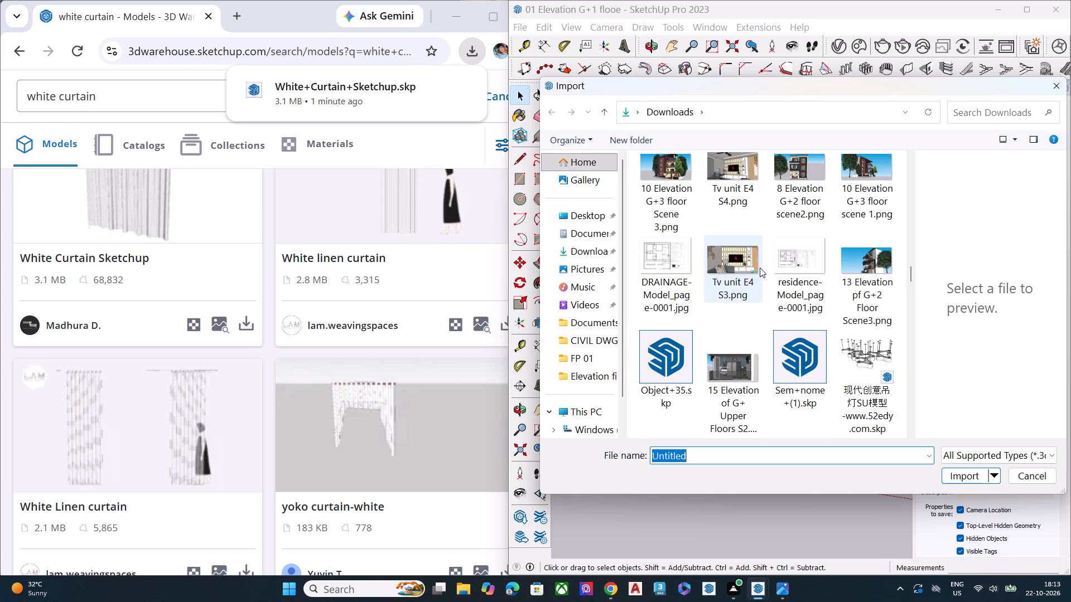
scroll(760, 268, "up", 2)
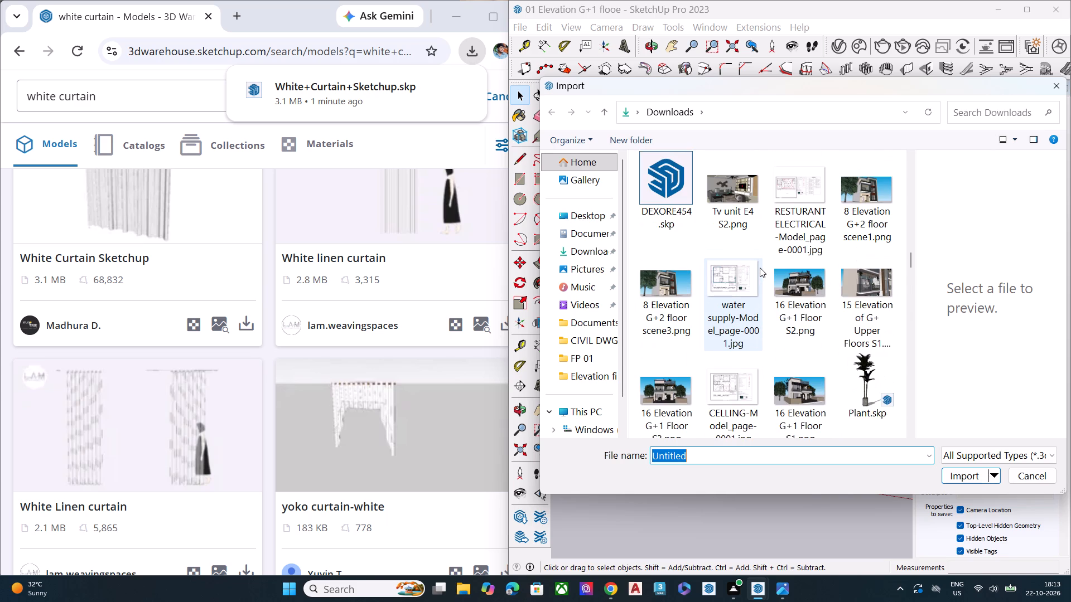
scroll(760, 268, "up", 7)
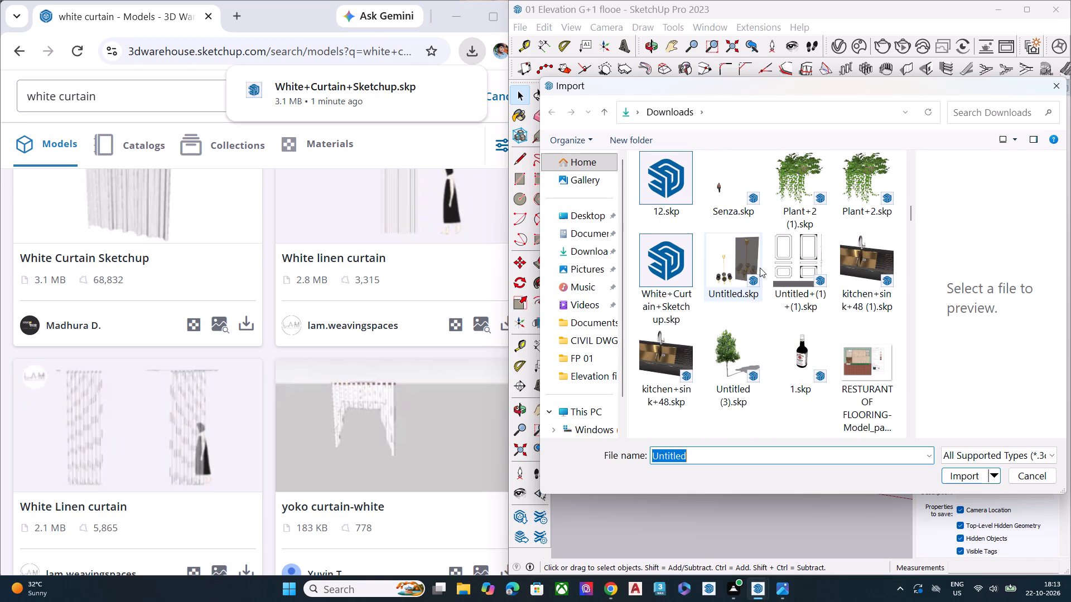
left_click(665, 266)
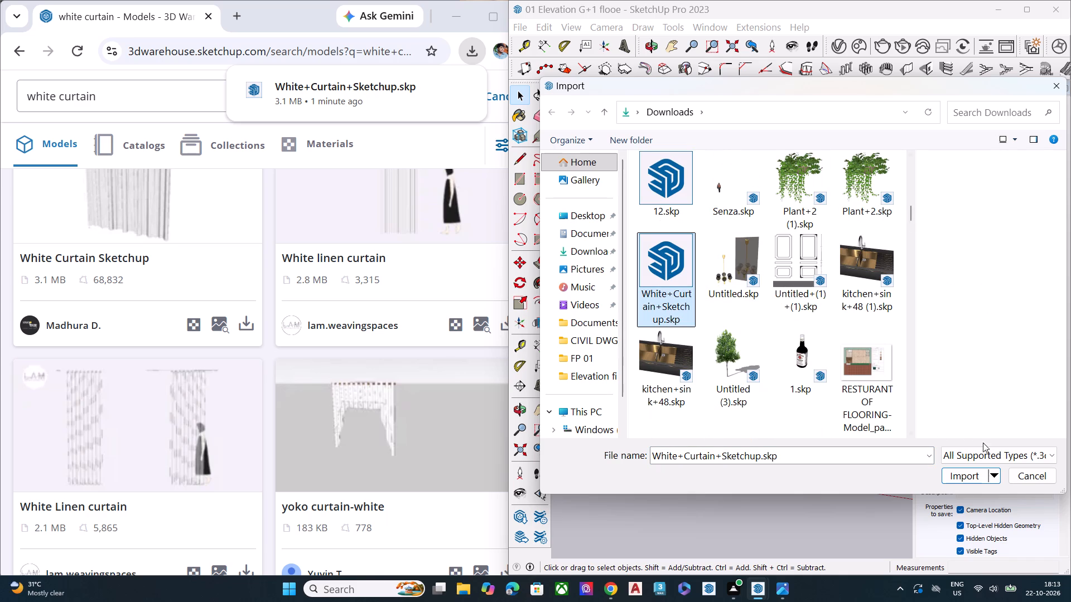
left_click(978, 474)
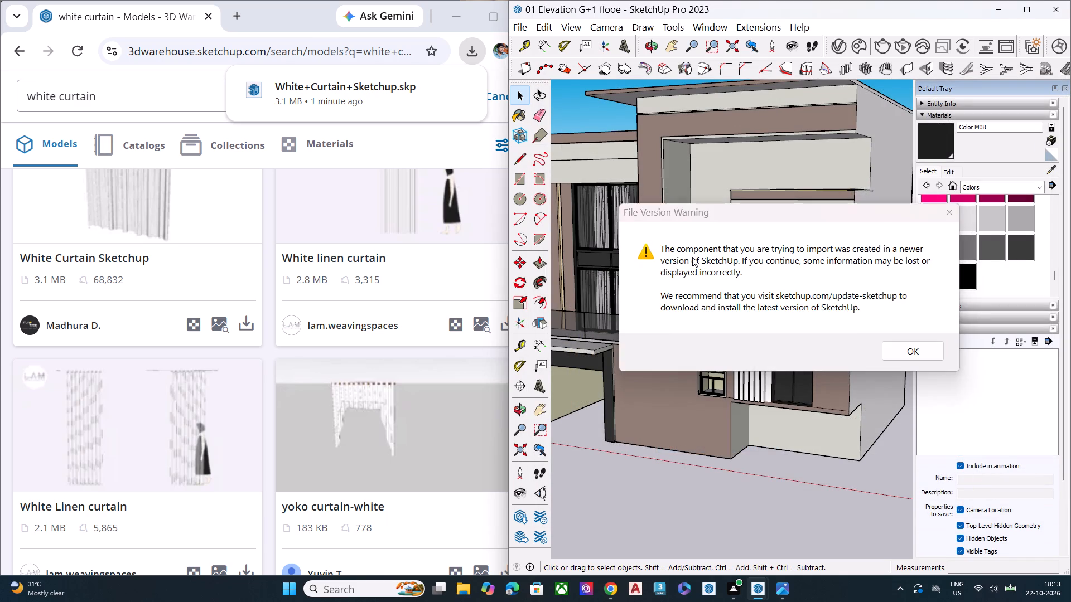
left_click(914, 353)
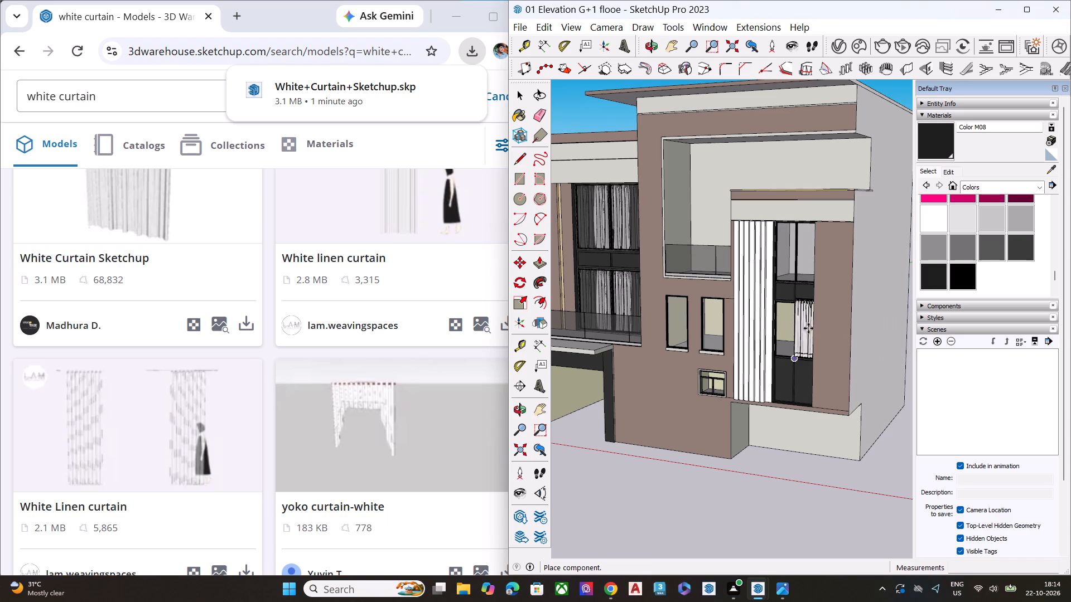
Turn on back edges and place the imported curtain behind the upper glass of the tall window, at its lower inner corner.
scroll(780, 295, "up", 5)
scroll(780, 294, "down", 1)
scroll(780, 294, "up", 5)
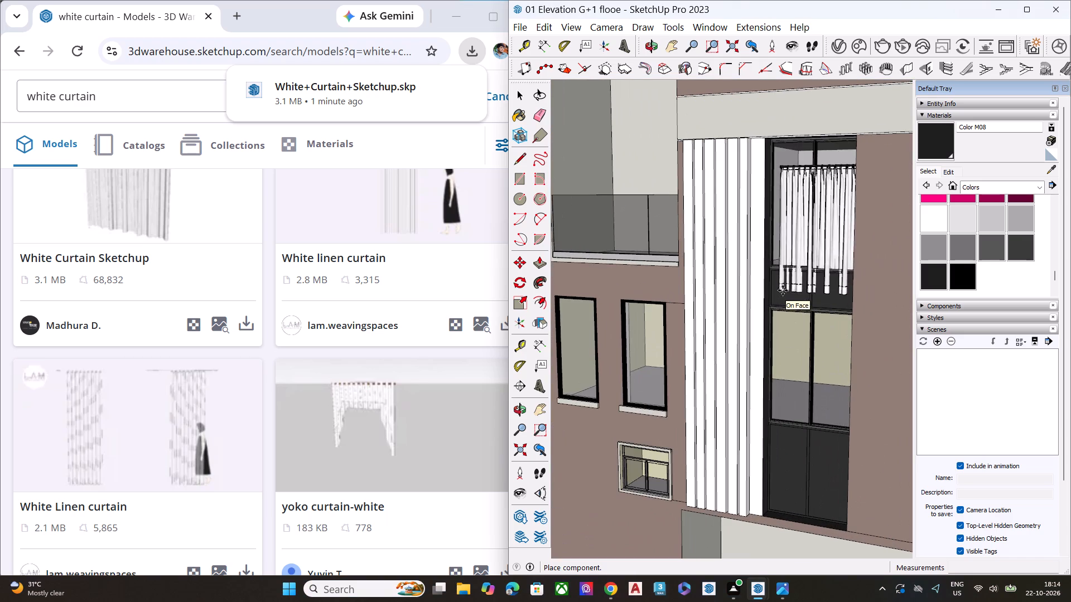
middle_click_drag(780, 265, 715, 402)
scroll(764, 315, "up", 8)
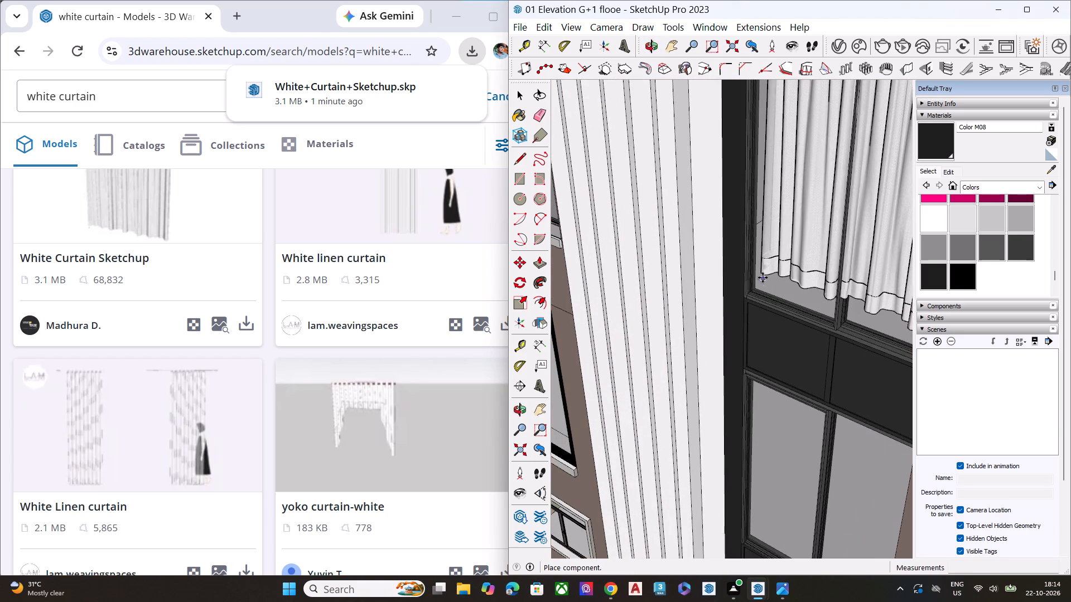
middle_click_drag(761, 273, 732, 276)
key("k")
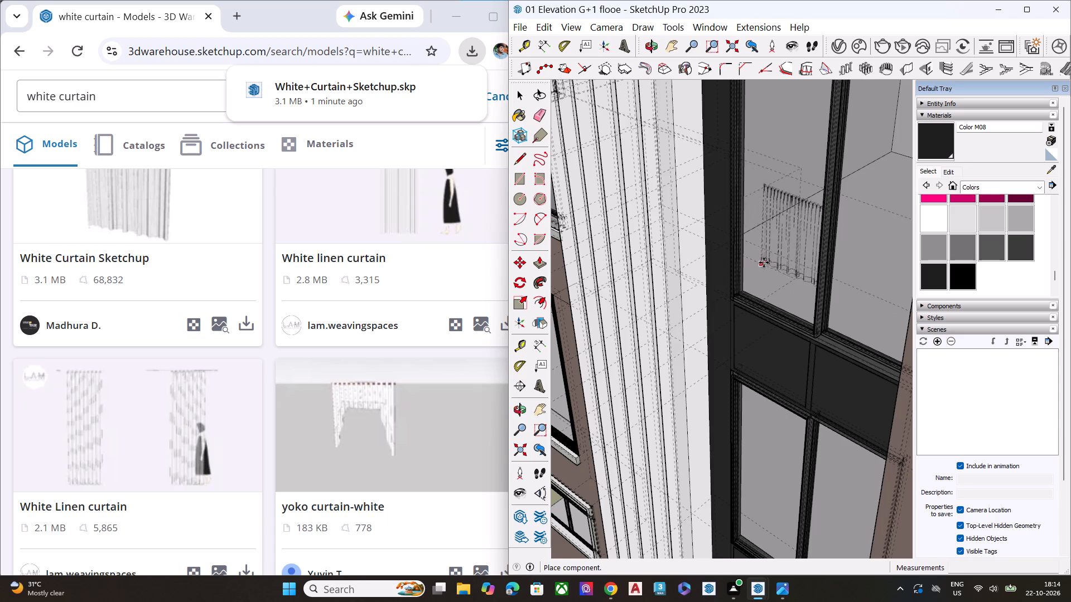
middle_click_drag(764, 263, 725, 307)
scroll(727, 308, "up", 1)
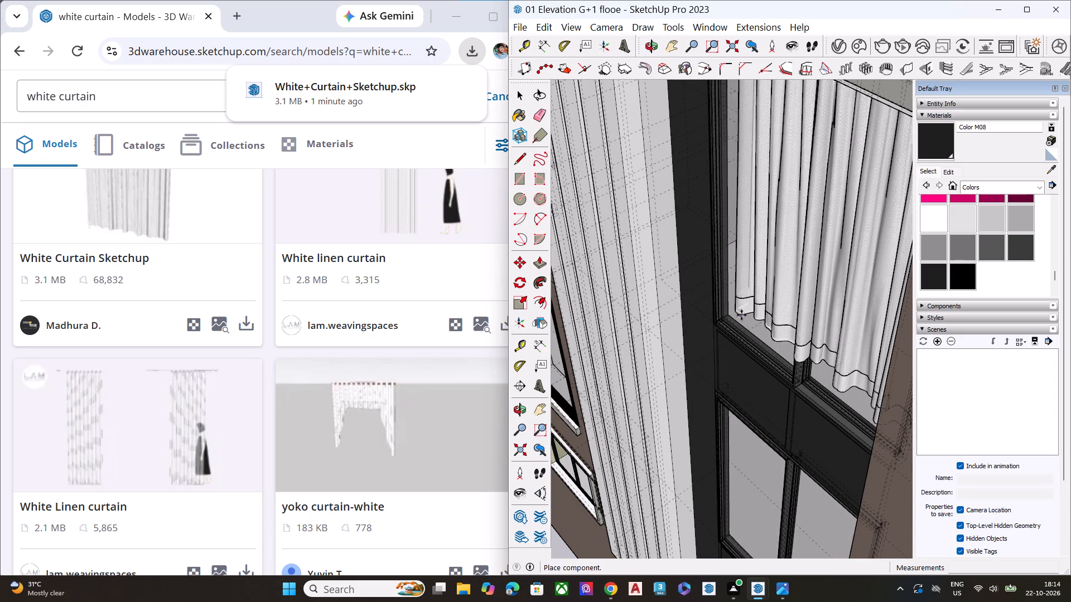
left_click(735, 310)
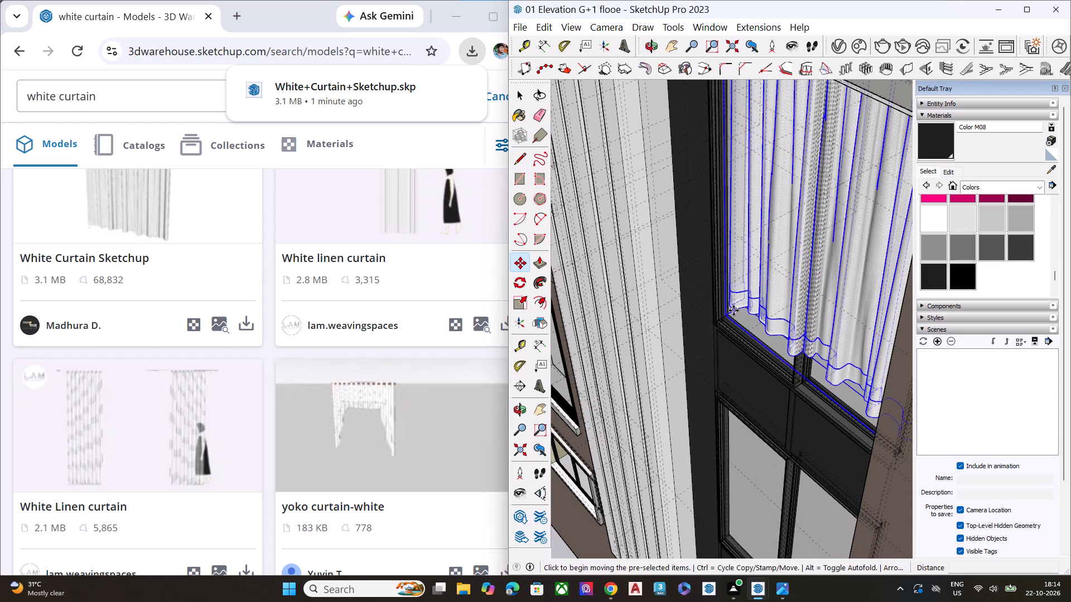
middle_click_drag(737, 307, 885, 232)
scroll(731, 273, "down", 11)
middle_click_drag(738, 337, 860, 297)
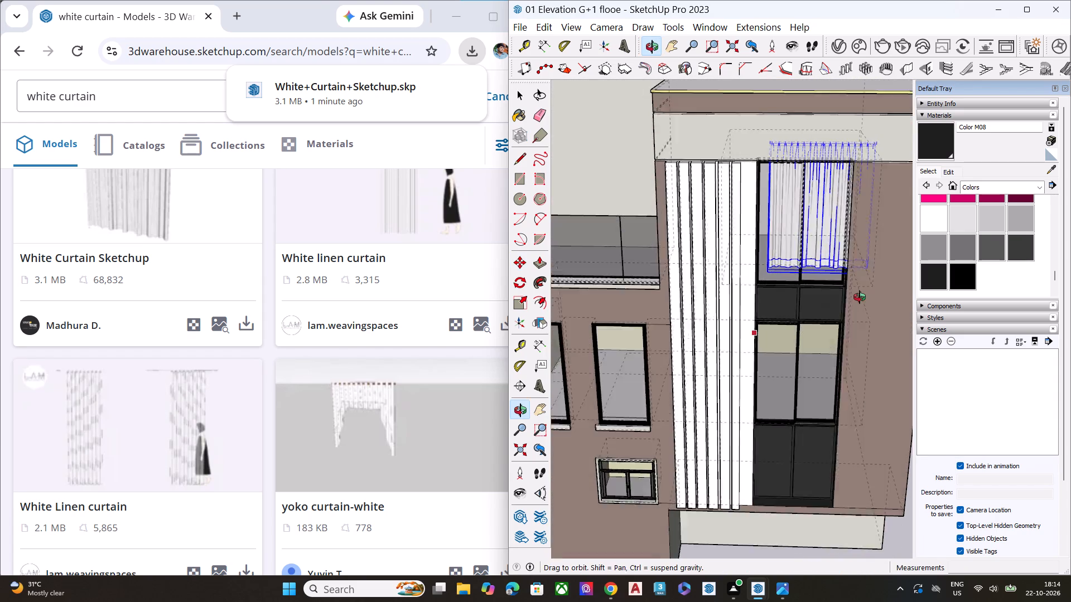
Move the imported curtain about 1' 5" so its upper outer corner meets the upper corner of the tall window's top opening.
middle_click_drag(860, 297, 863, 297)
scroll(871, 229, "up", 7)
scroll(863, 163, "down", 1)
scroll(865, 158, "up", 4)
left_click(885, 111)
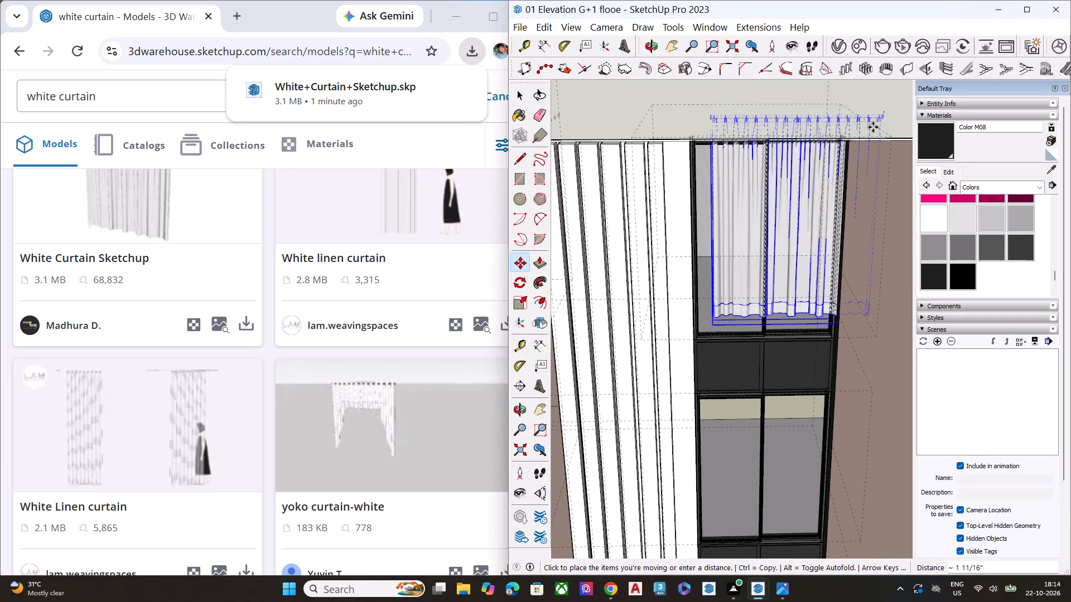
middle_click_drag(814, 171, 911, 86)
middle_click_drag(862, 191, 839, 328)
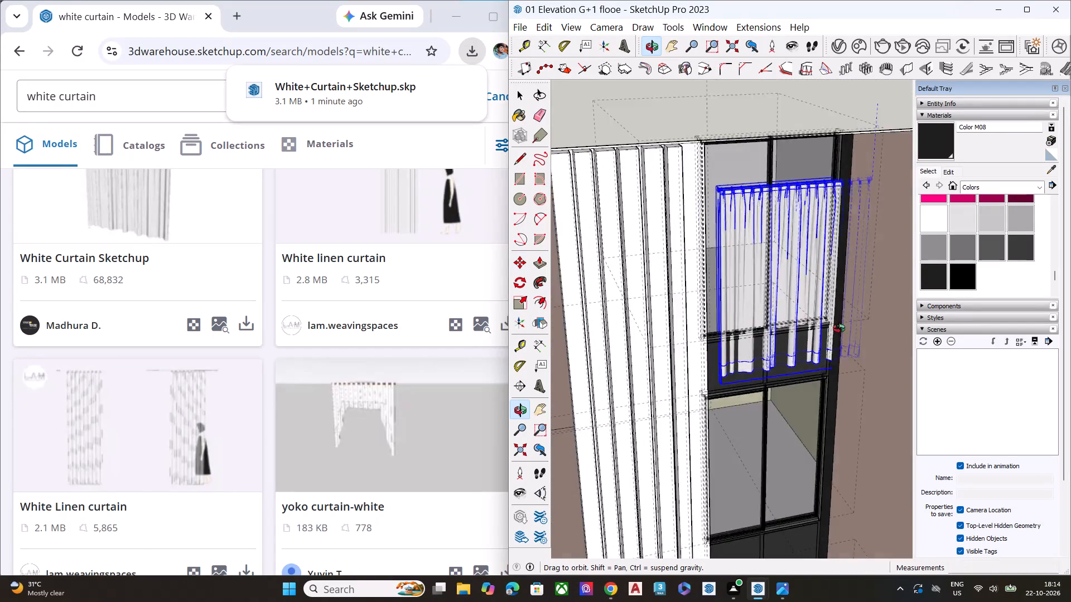
middle_click_drag(839, 328, 855, 237)
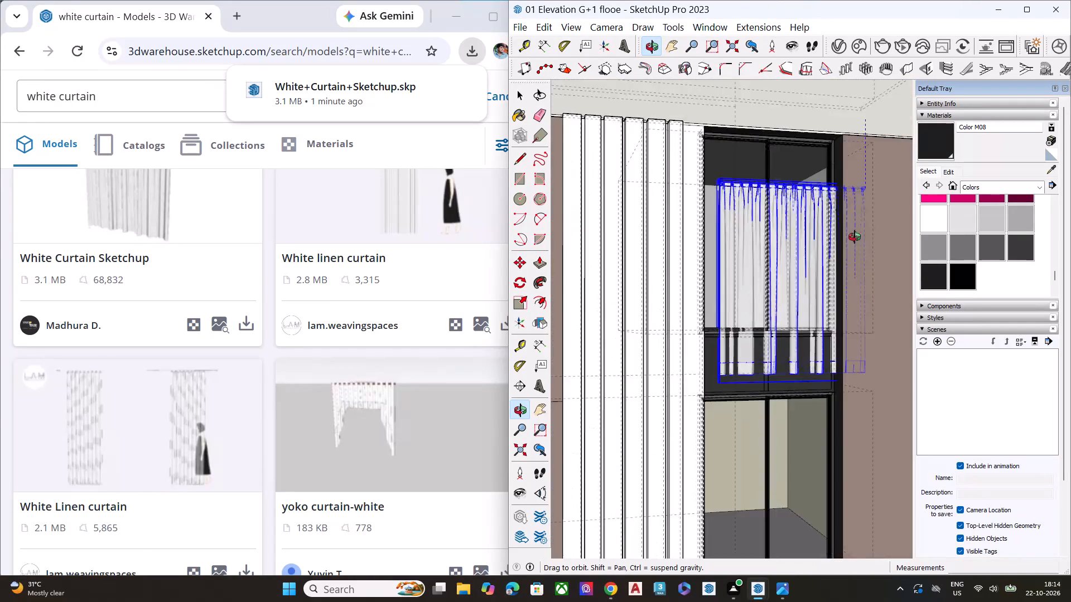
middle_click_drag(855, 237, 917, 313)
scroll(810, 205, "up", 5)
middle_click_drag(860, 108, 895, 30)
scroll(871, 88, "up", 9)
scroll(793, 92, "up", 7)
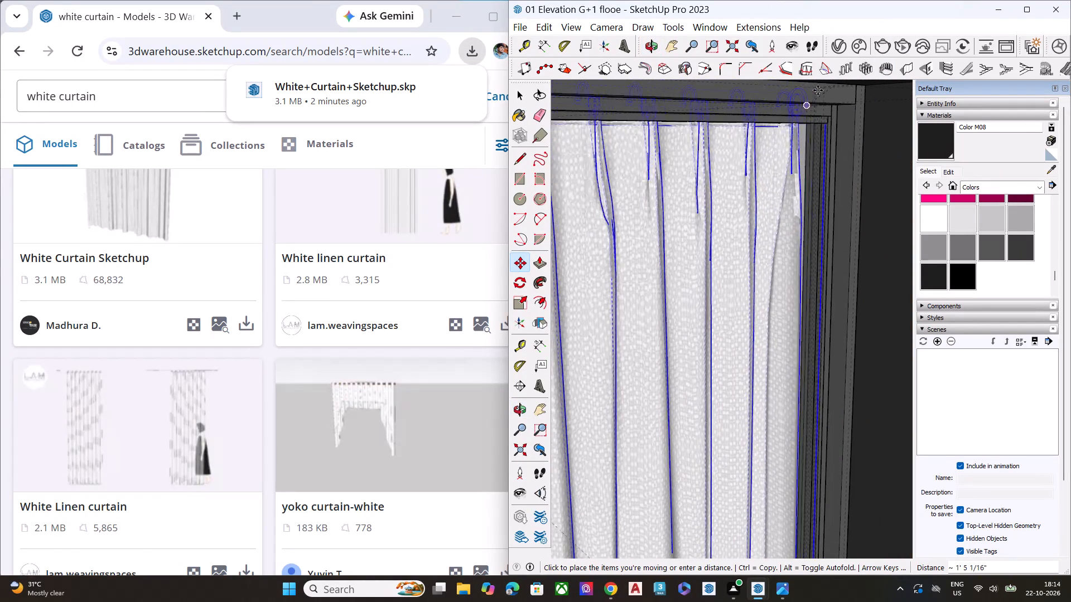
left_click(818, 89)
Shift the curtain about 4" inward from its upper corner so it hangs behind the window frame and glass.
scroll(825, 168, "down", 5)
scroll(803, 209, "up", 1)
scroll(801, 213, "down", 8)
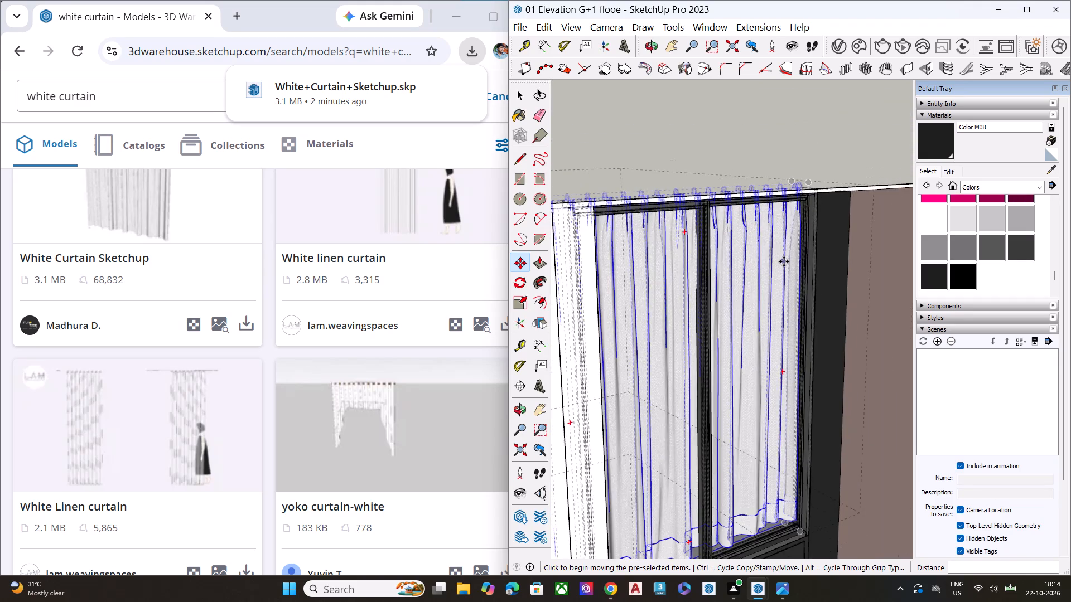
middle_click_drag(768, 265, 633, 262)
scroll(633, 262, "up", 1)
scroll(779, 120, "down", 8)
middle_click_drag(816, 265, 740, 278)
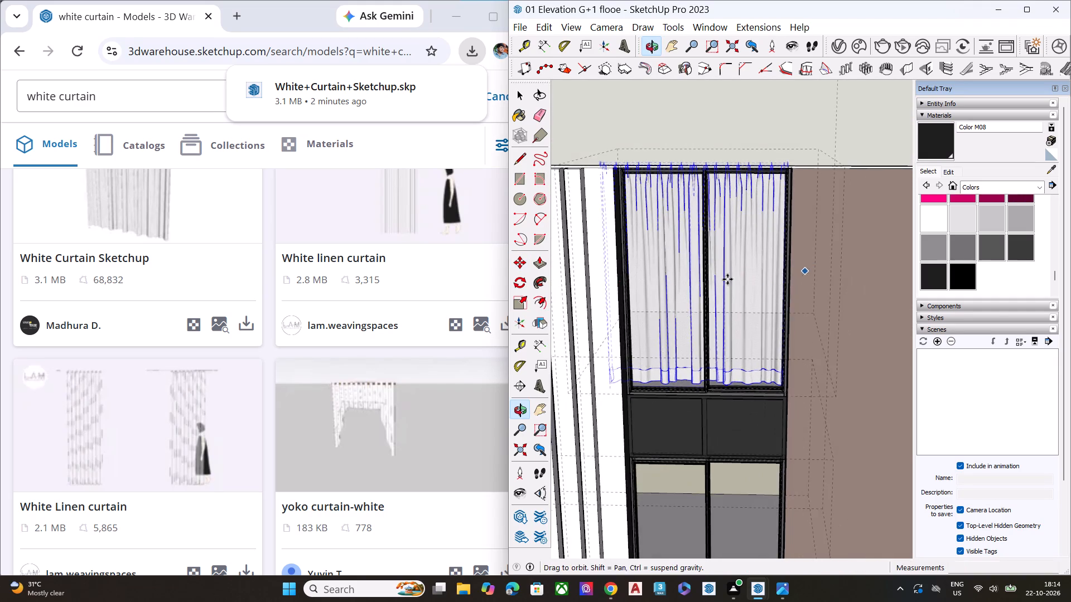
middle_click_drag(715, 210, 732, 151)
scroll(739, 149, "up", 5)
scroll(769, 156, "down", 1)
scroll(773, 158, "up", 4)
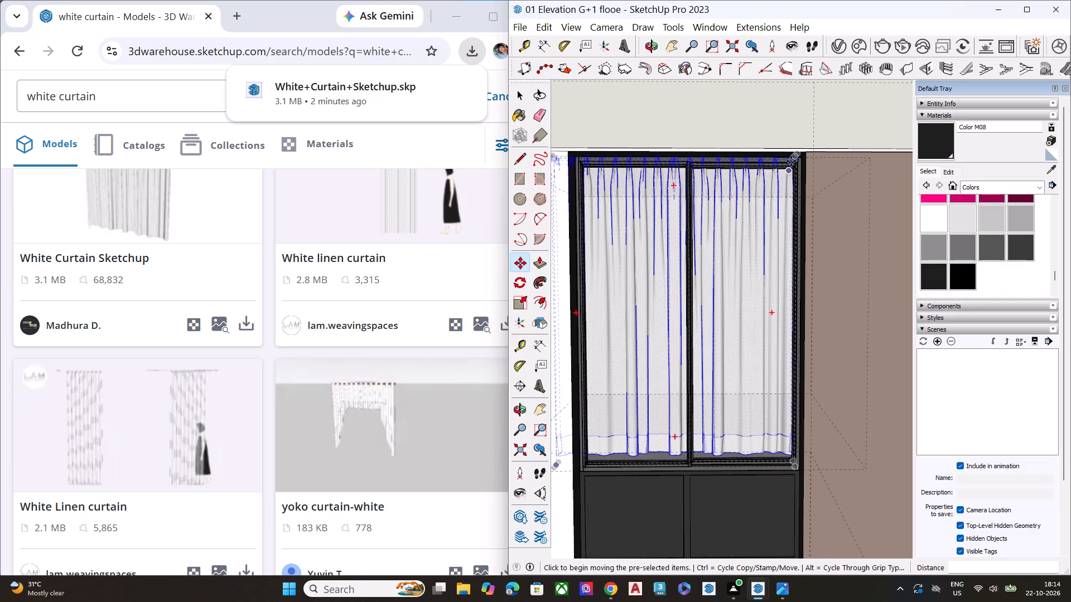
middle_click_drag(740, 170, 939, 36)
scroll(804, 173, "up", 5)
scroll(787, 202, "down", 1)
scroll(787, 205, "up", 3)
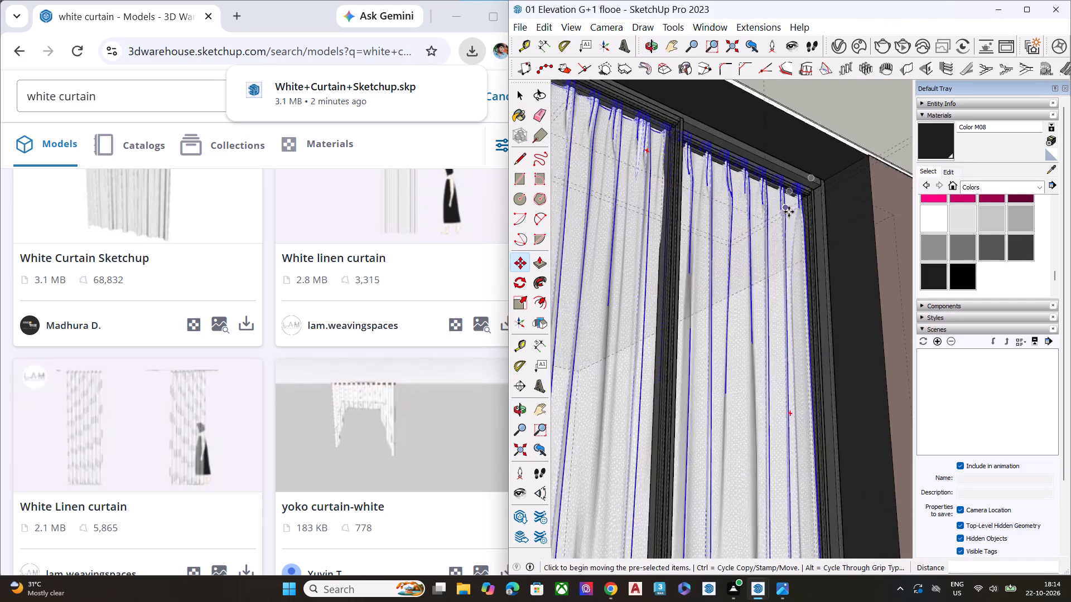
scroll(814, 194, "up", 2)
scroll(813, 190, "down", 1)
scroll(813, 190, "up", 7)
left_click(817, 166)
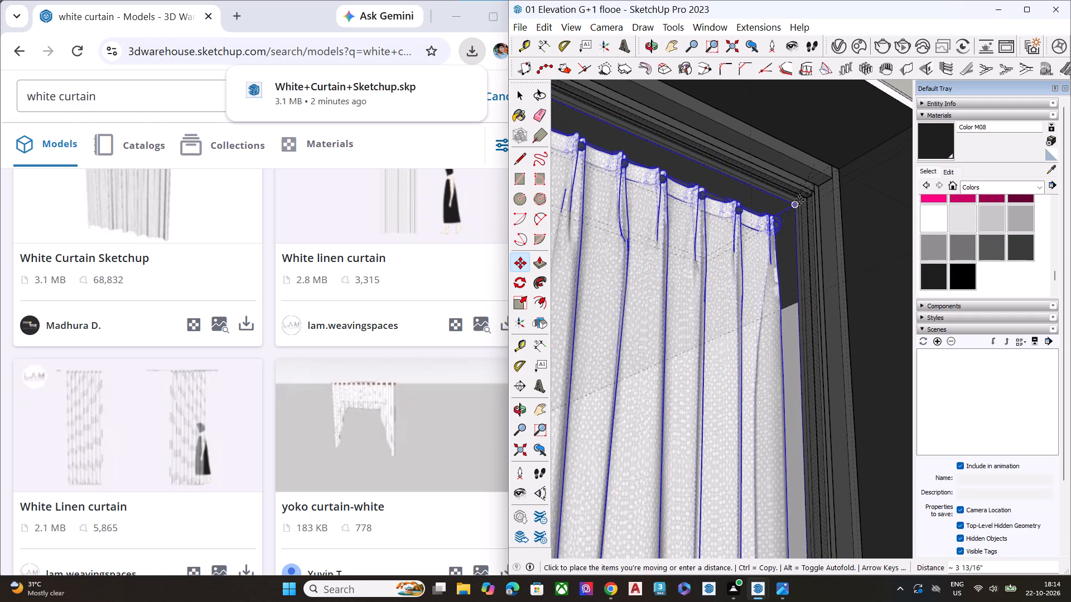
left_click(799, 200)
Scale the curtain's width to about 0.84 so its free side fits inside the upper window's frame.
scroll(799, 197, "down", 1)
scroll(799, 197, "up", 2)
scroll(799, 197, "down", 8)
middle_click_drag(818, 211, 743, 334)
scroll(749, 241, "down", 1)
scroll(750, 241, "up", 1)
scroll(752, 241, "down", 2)
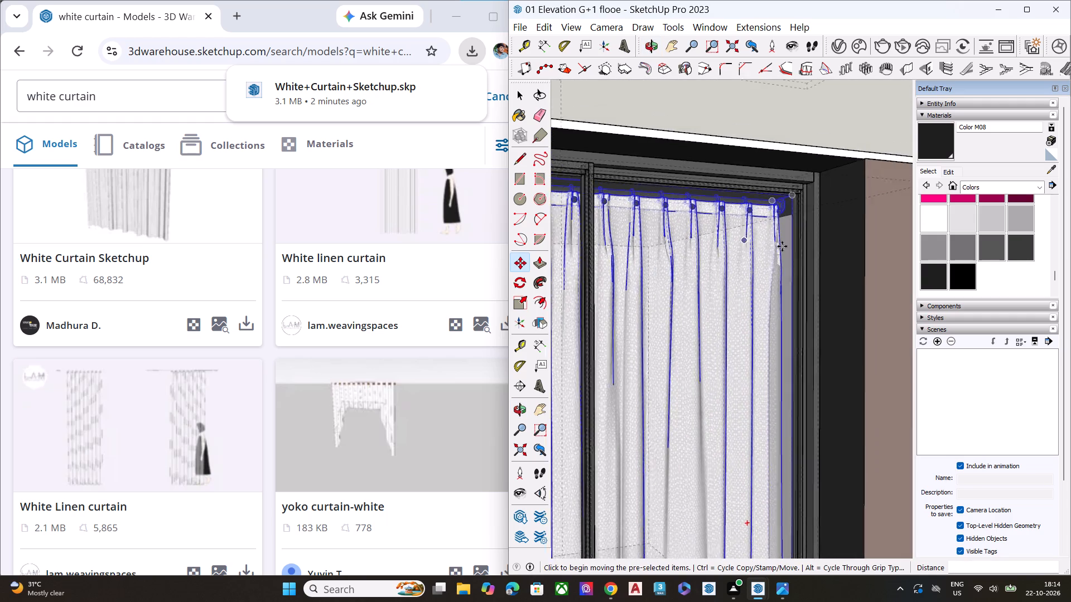
scroll(782, 246, "down", 8)
scroll(788, 254, "up", 1)
scroll(788, 254, "down", 5)
middle_click_drag(777, 297, 634, 381)
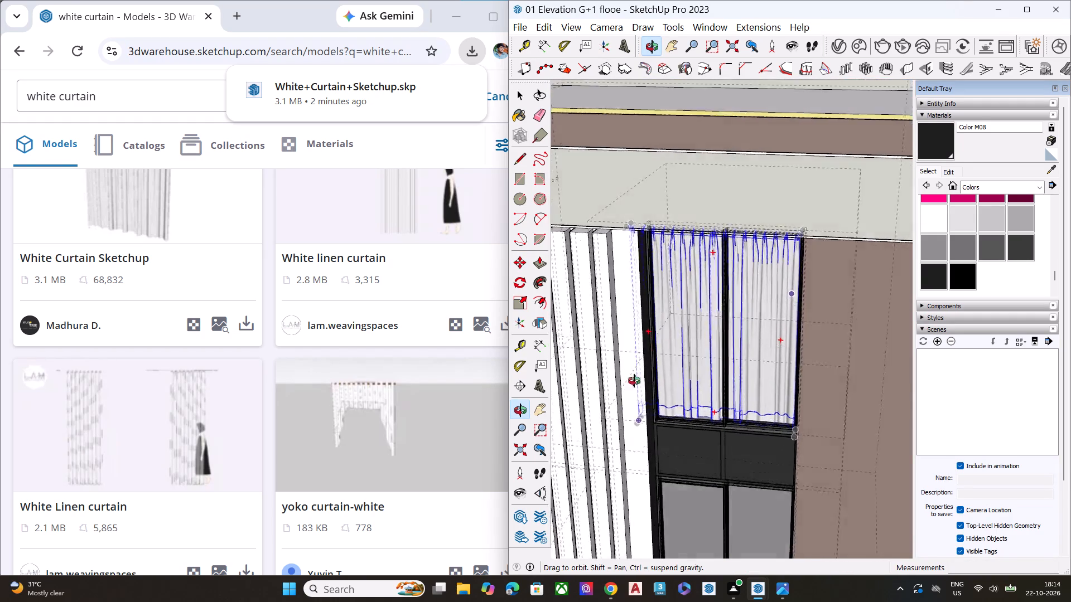
middle_click_drag(634, 381, 674, 337)
scroll(717, 319, "up", 4)
key("s")
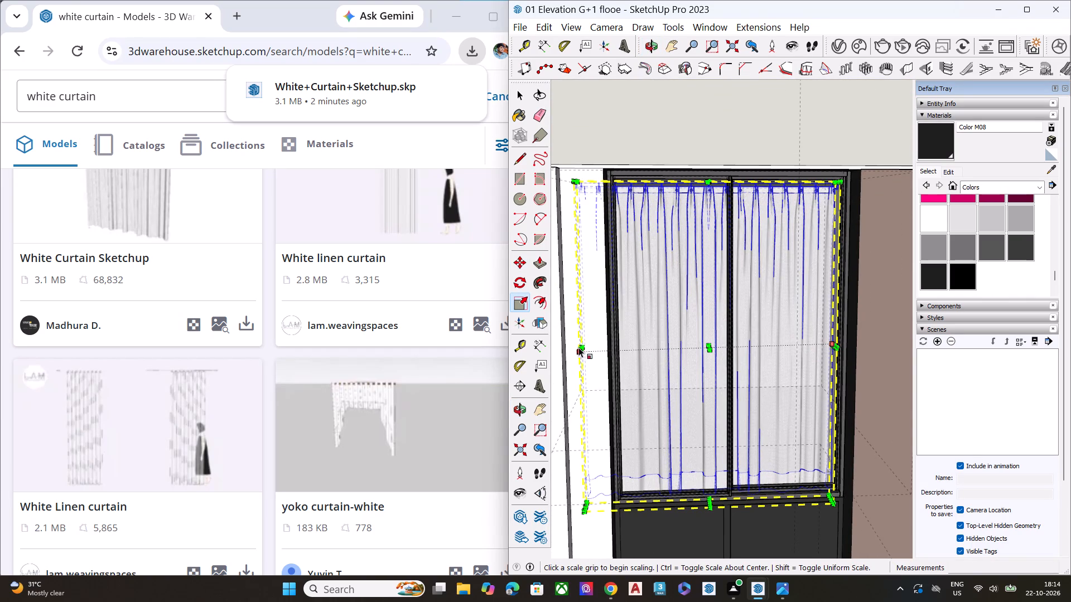
left_click(586, 345)
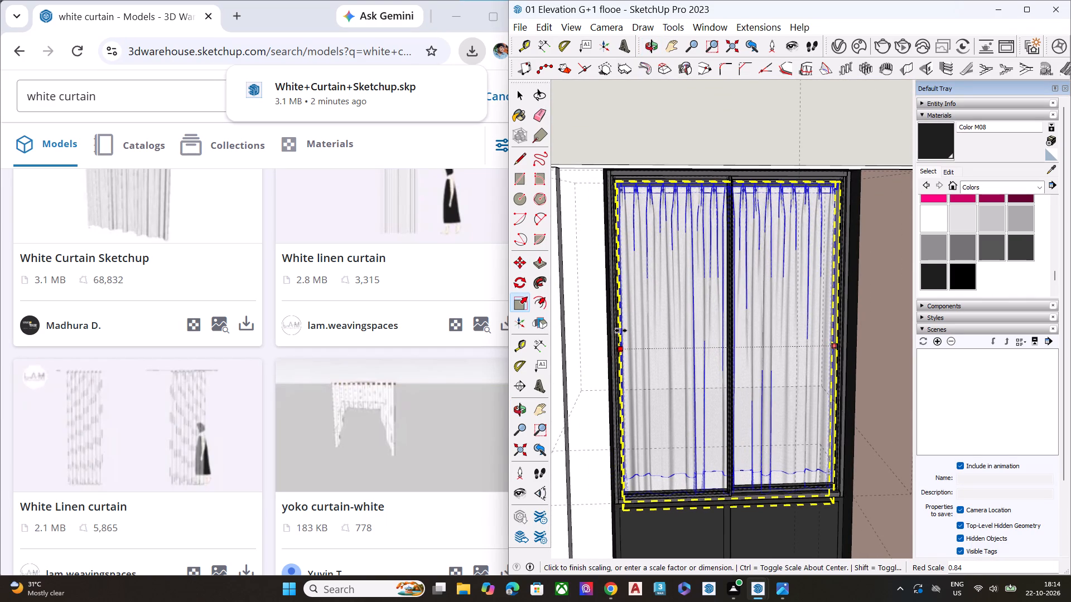
left_click(621, 331)
key("space")
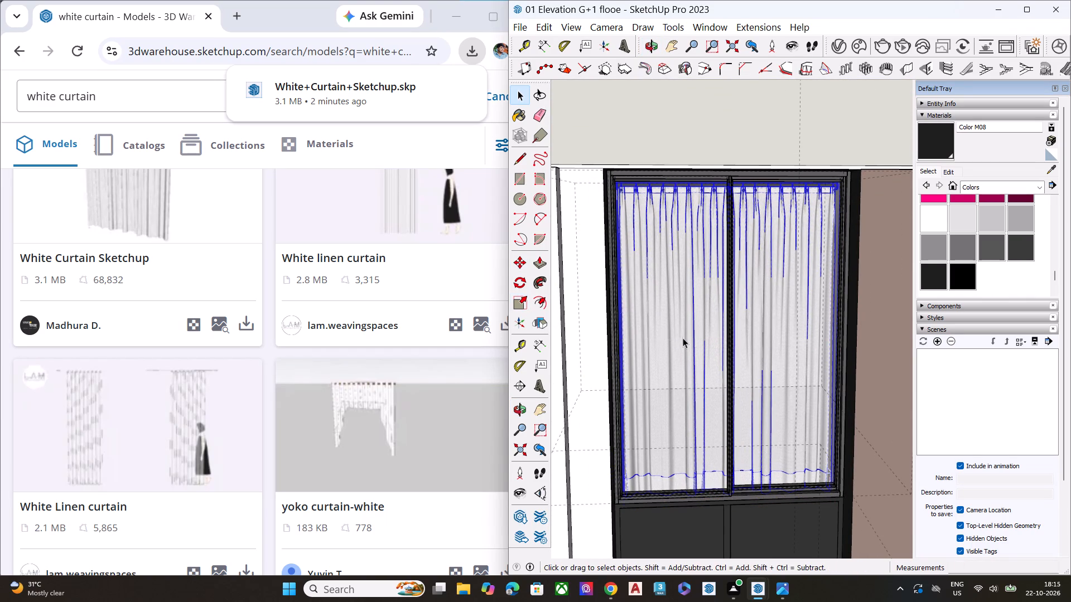
Scale the upper curtain's height from its top edge by about 1.01 to reach the frame head.
middle_click_drag(686, 339, 576, 264)
scroll(688, 196, "up", 1)
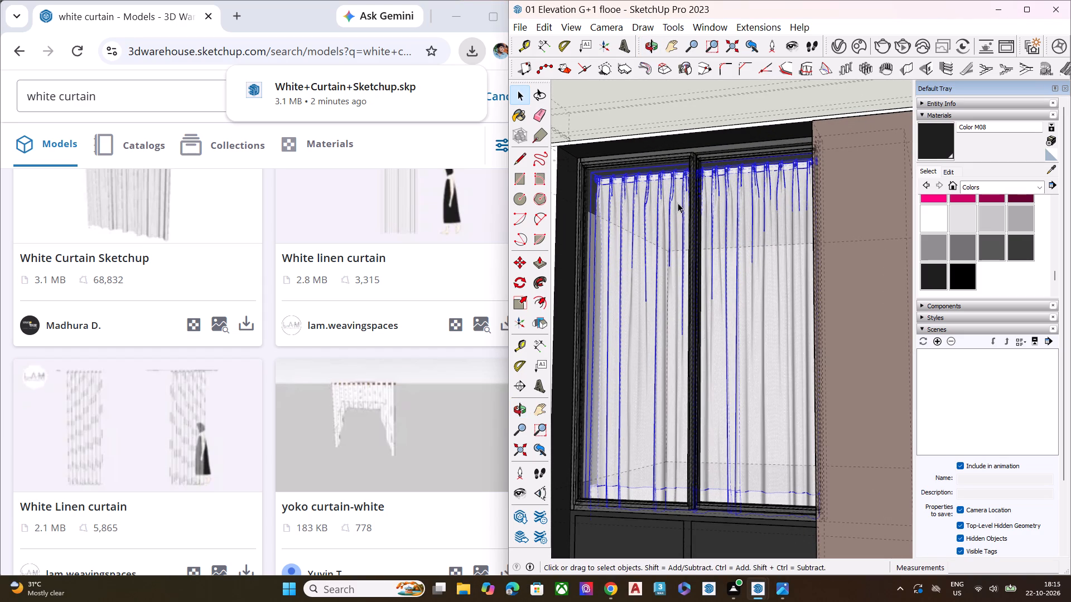
key("s")
scroll(703, 163, "up", 5)
left_click(703, 167)
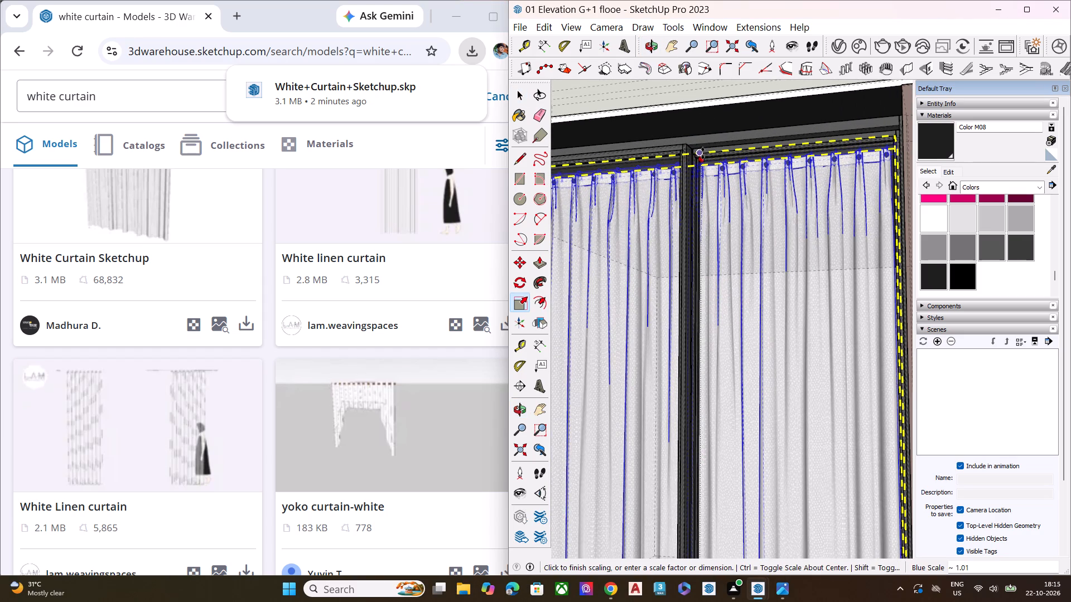
left_click(703, 145)
key("space")
scroll(696, 189, "down", 8)
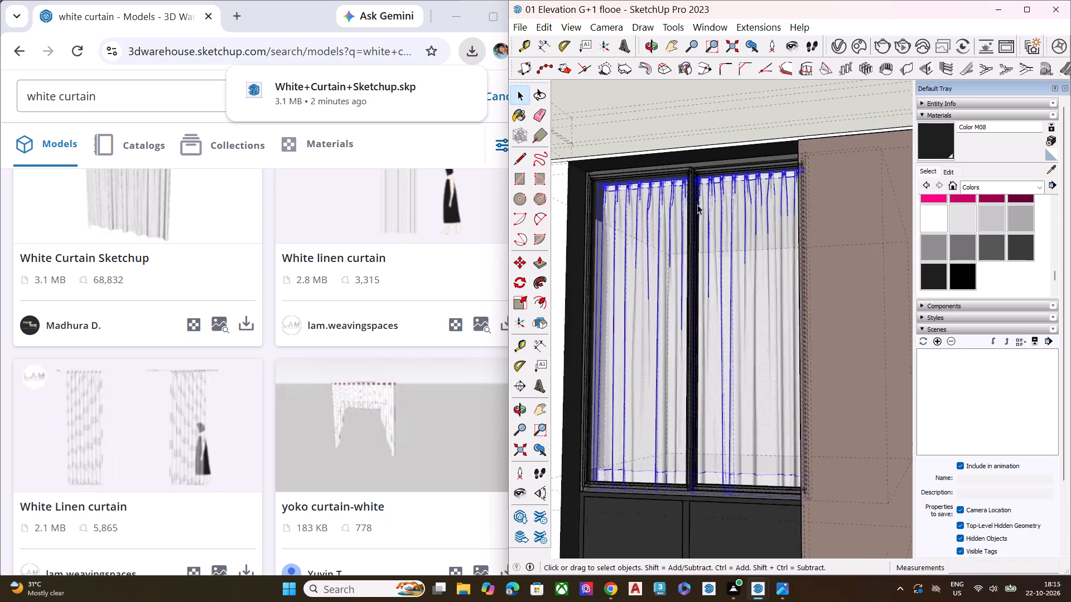
Copy the fitted curtain about 8' 1" down, aligning its upper corner with the tall window's lower glass opening.
scroll(697, 205, "down", 6)
middle_click_drag(701, 213, 708, 420)
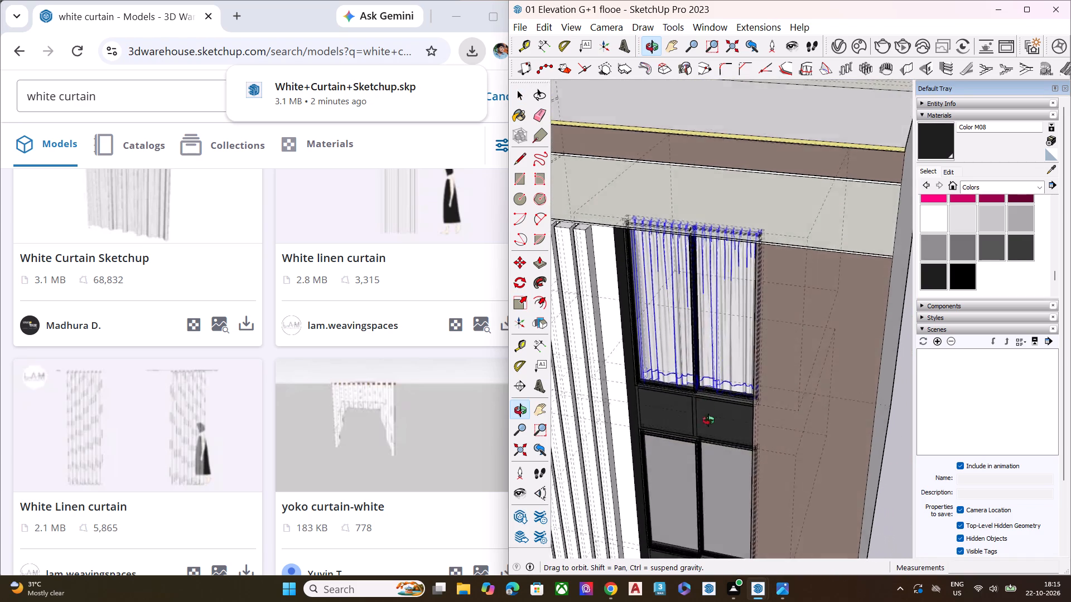
middle_click_drag(708, 420, 795, 306)
scroll(789, 232, "up", 3)
scroll(780, 230, "down", 1)
scroll(780, 230, "up", 2)
middle_click_drag(744, 220, 744, 186)
scroll(750, 227, "up", 1)
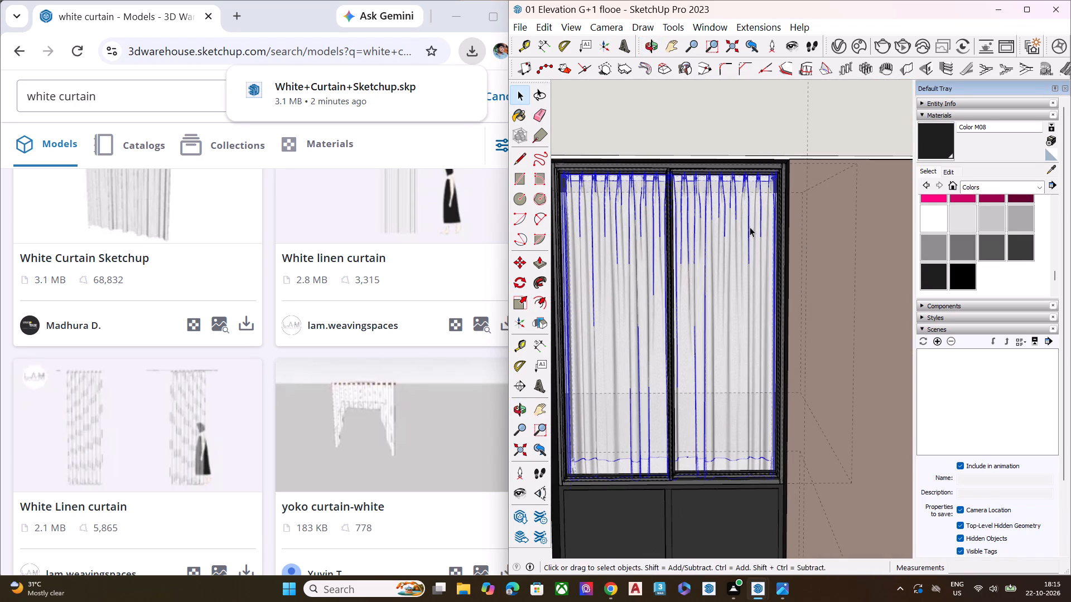
key("m")
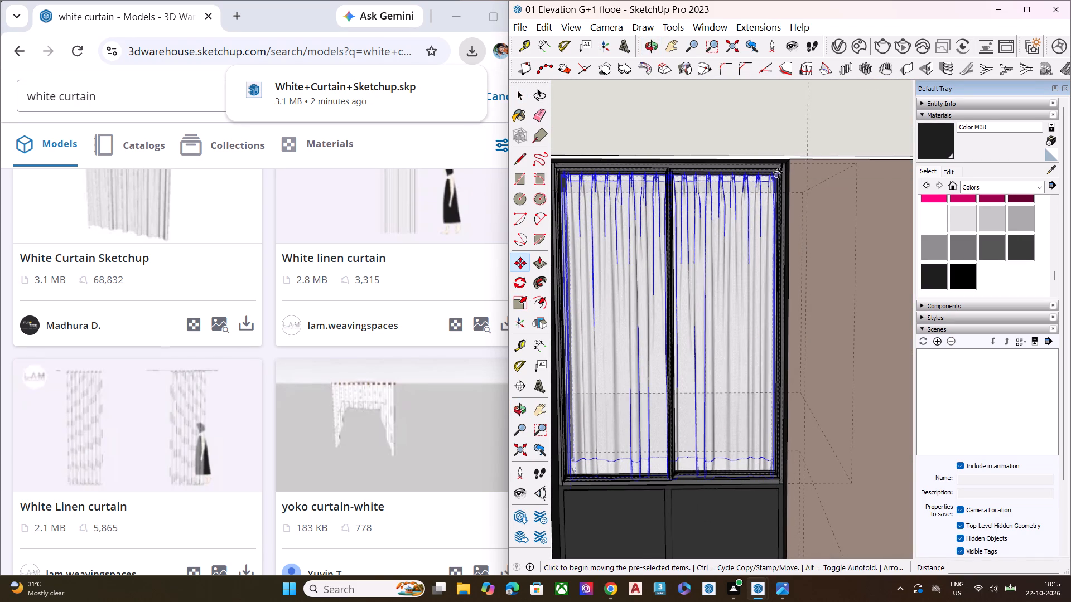
left_click(778, 173)
scroll(703, 225, "down", 9)
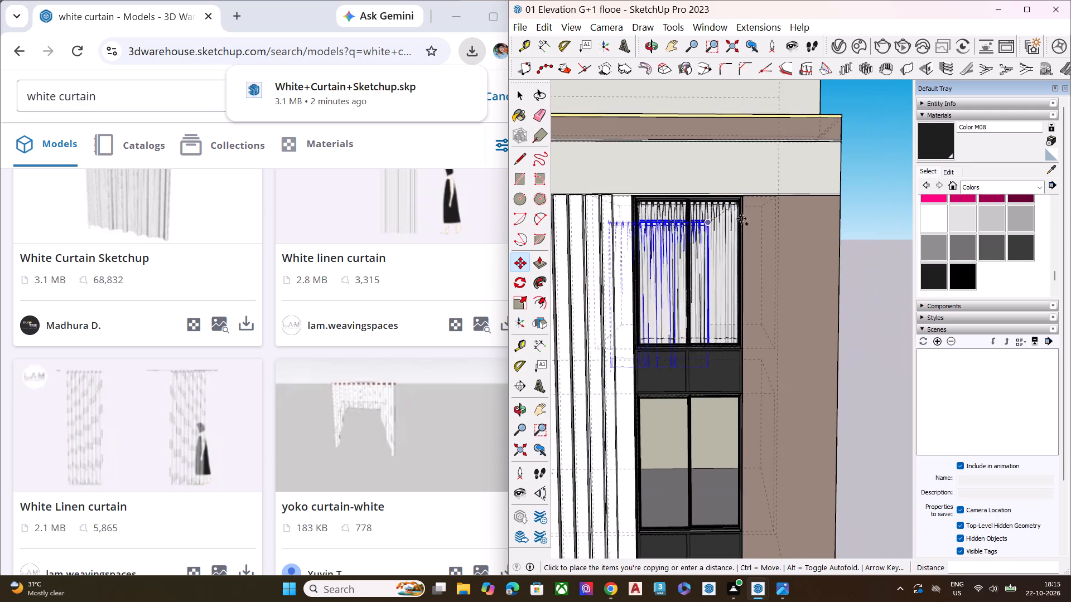
scroll(764, 198, "down", 3)
scroll(764, 198, "up", 1)
scroll(764, 198, "down", 3)
scroll(749, 325, "up", 8)
middle_click_drag(749, 303, 770, 226)
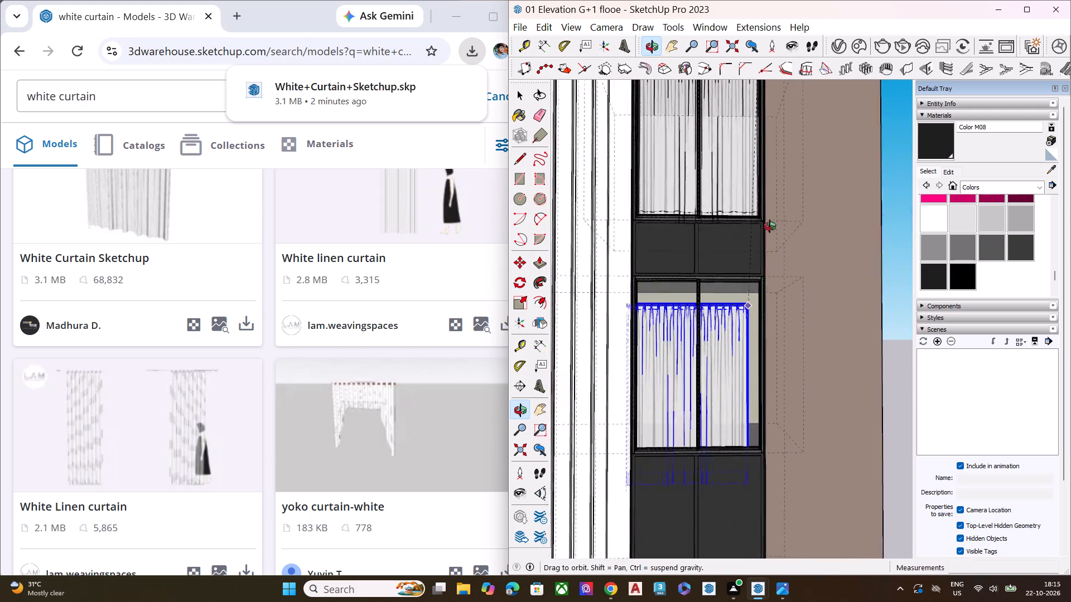
middle_click_drag(770, 226, 809, 176)
scroll(749, 281, "up", 17)
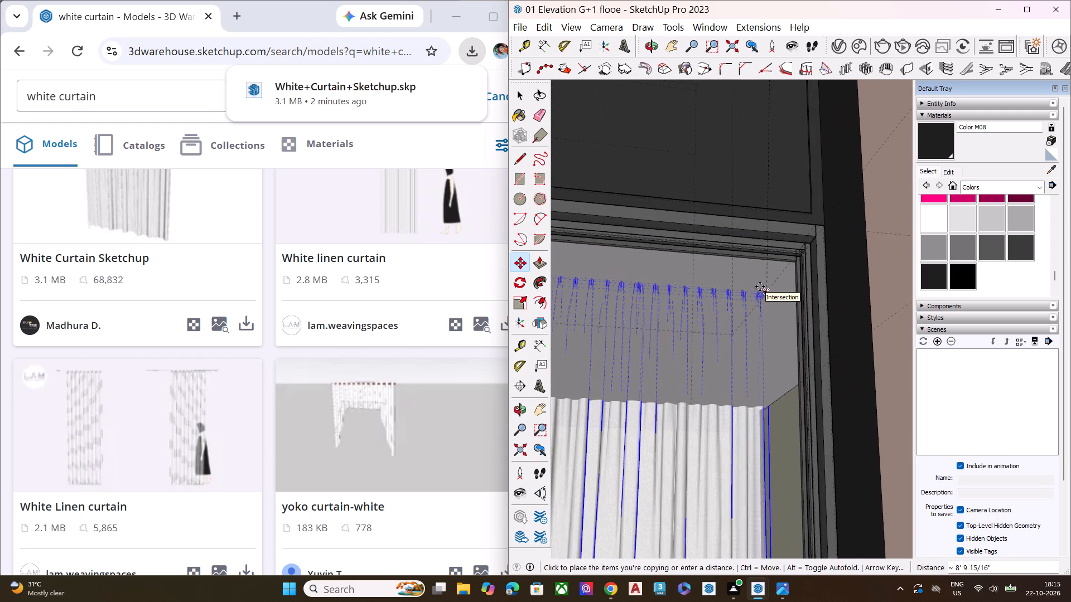
scroll(760, 287, "up", 1)
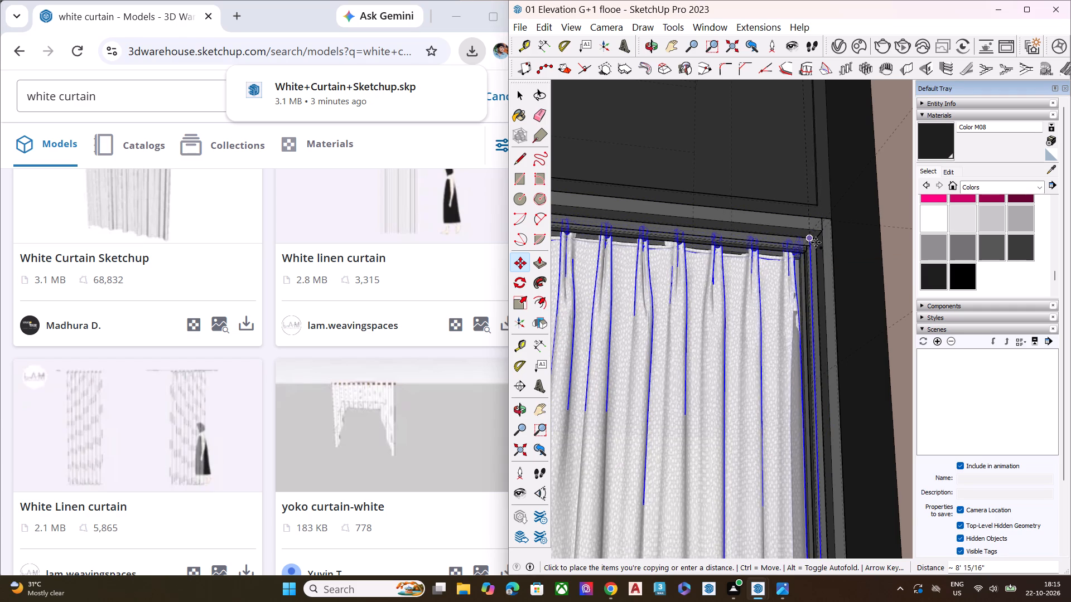
left_click(811, 254)
Nudge the copied curtain slightly upward at the head of the lower glass opening.
scroll(758, 226, "down", 9)
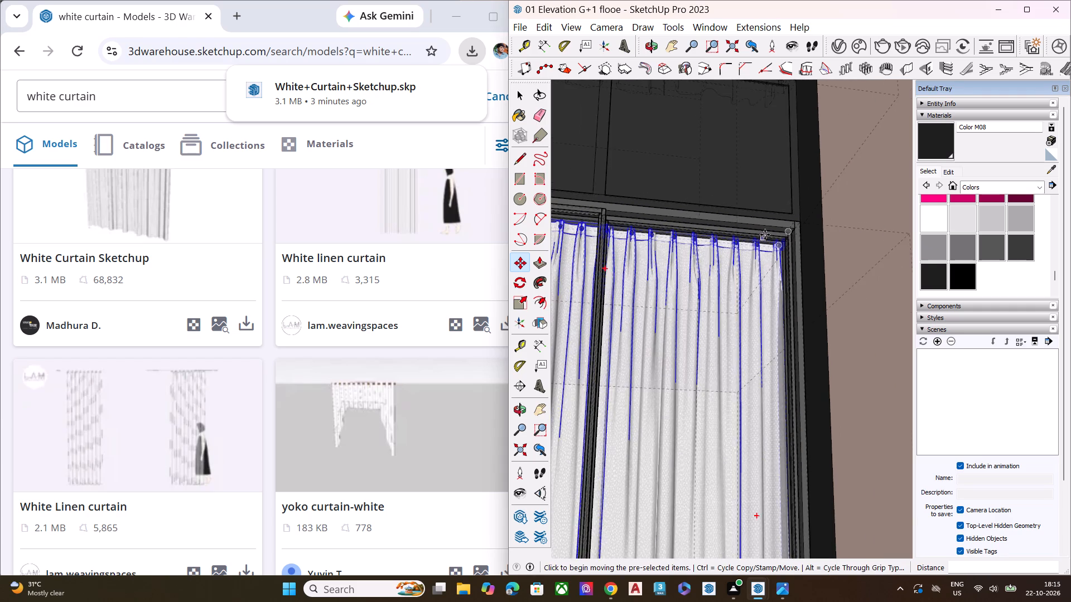
scroll(765, 235, "down", 14)
middle_click_drag(758, 261, 751, 412)
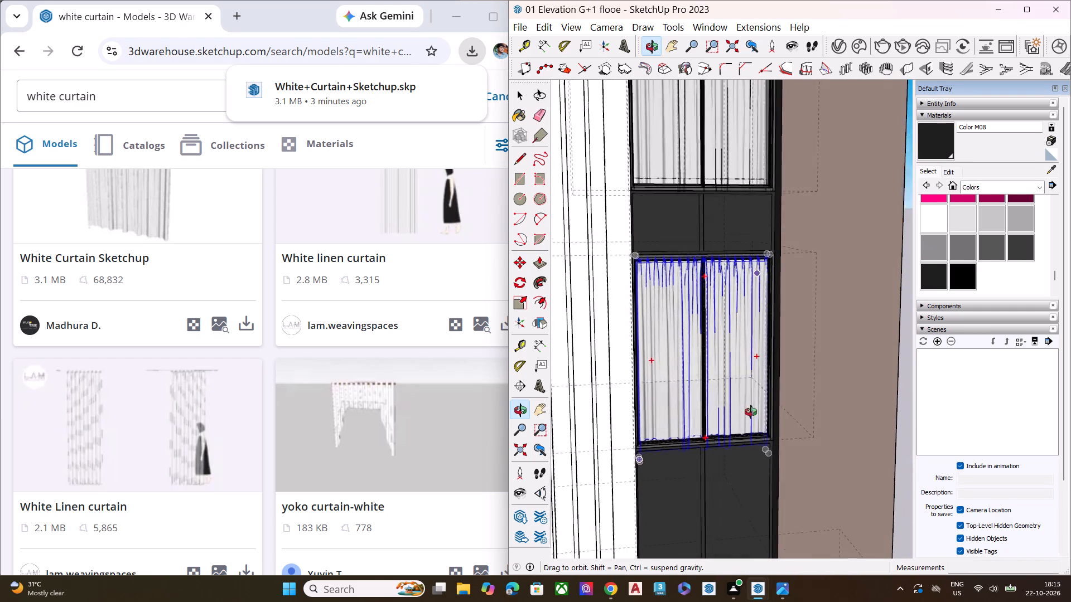
middle_click_drag(751, 412, 679, 408)
scroll(645, 364, "up", 1)
middle_click_drag(624, 330, 593, 315)
scroll(666, 250, "up", 8)
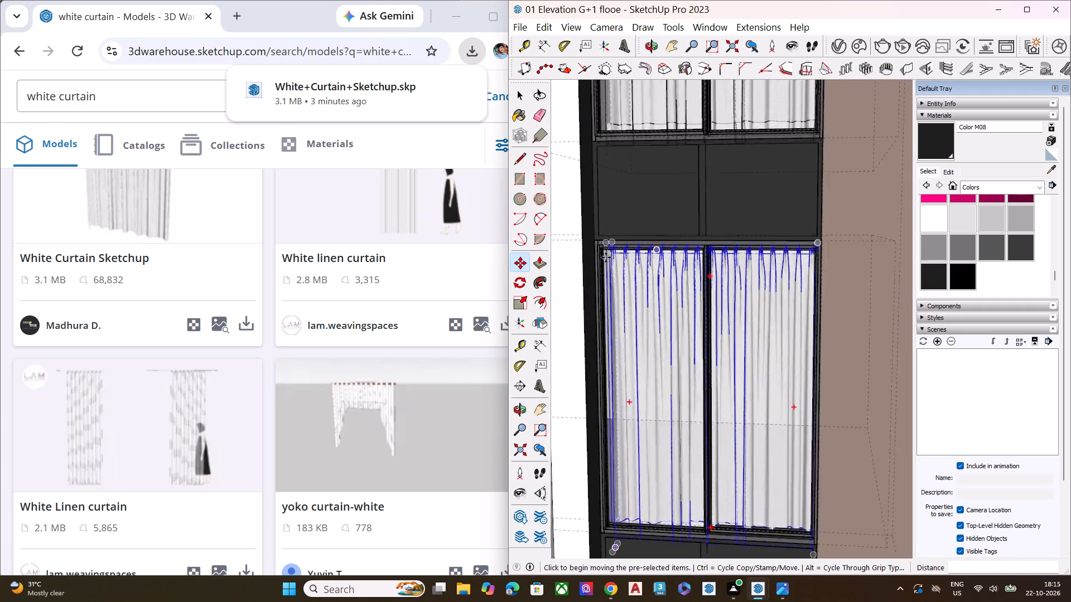
scroll(585, 247, "up", 16)
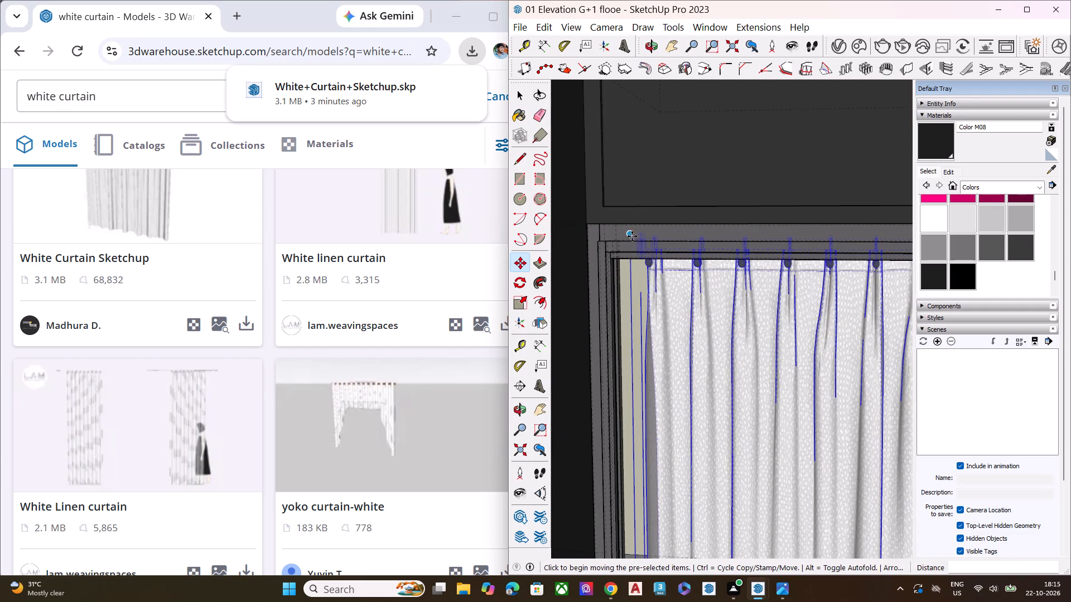
left_click(629, 236)
left_click(629, 220)
key("space")
Scale the copied curtain's width by about 1.01 so it reaches the side of the lower window's frame.
scroll(590, 261, "down", 2)
scroll(590, 261, "up", 1)
scroll(590, 261, "down", 4)
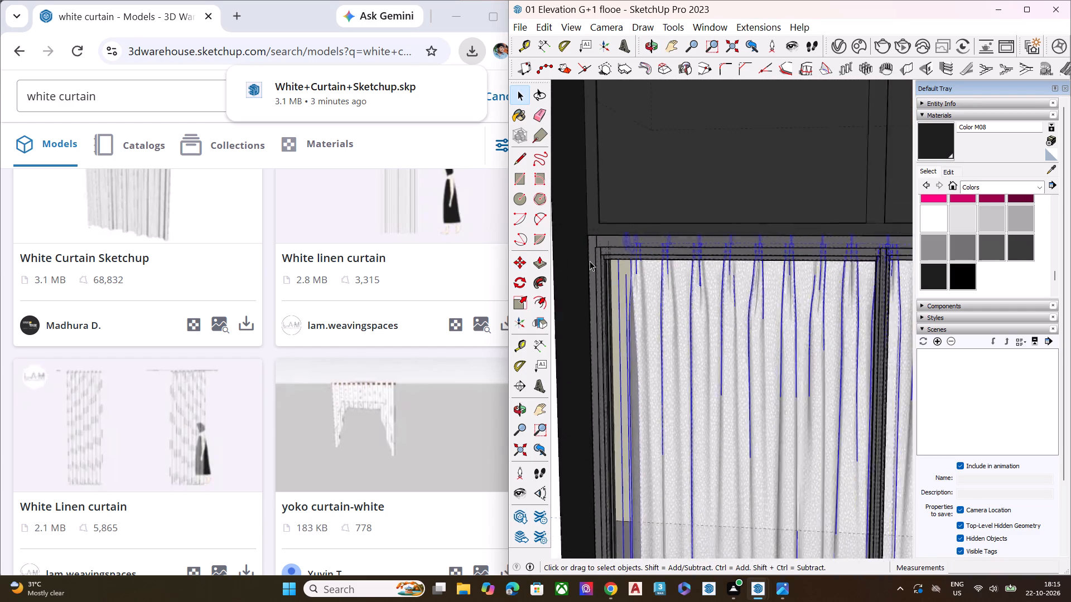
scroll(590, 261, "down", 3)
scroll(693, 239, "down", 9)
scroll(734, 304, "down", 4)
middle_click_drag(744, 322, 773, 290)
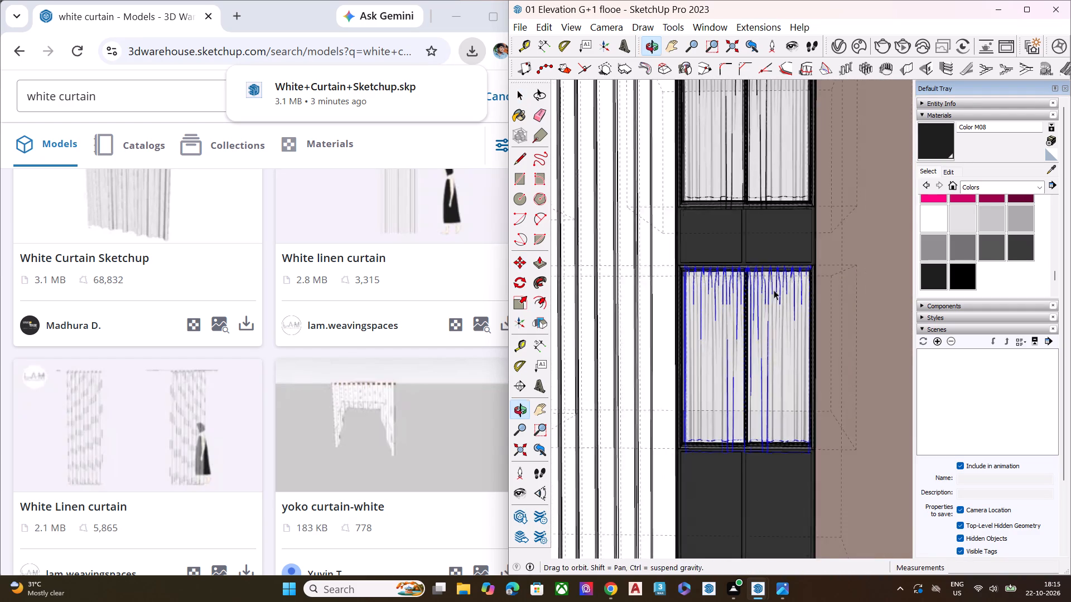
scroll(776, 307, "up", 3)
key("s")
scroll(720, 377, "up", 1)
scroll(708, 386, "down", 1)
scroll(702, 388, "up", 2)
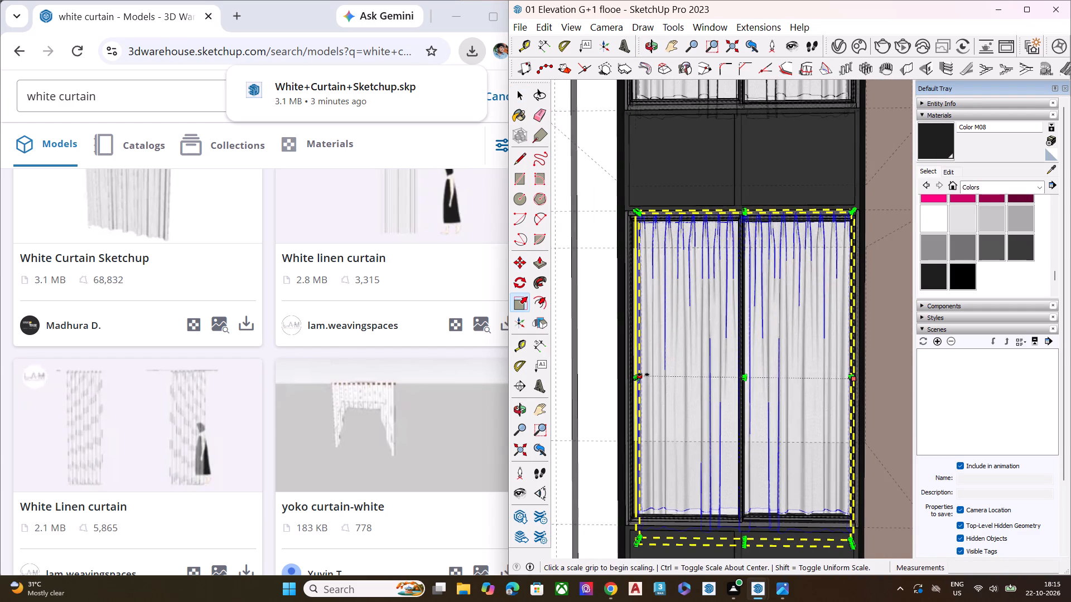
scroll(643, 375, "up", 7)
left_click(639, 378)
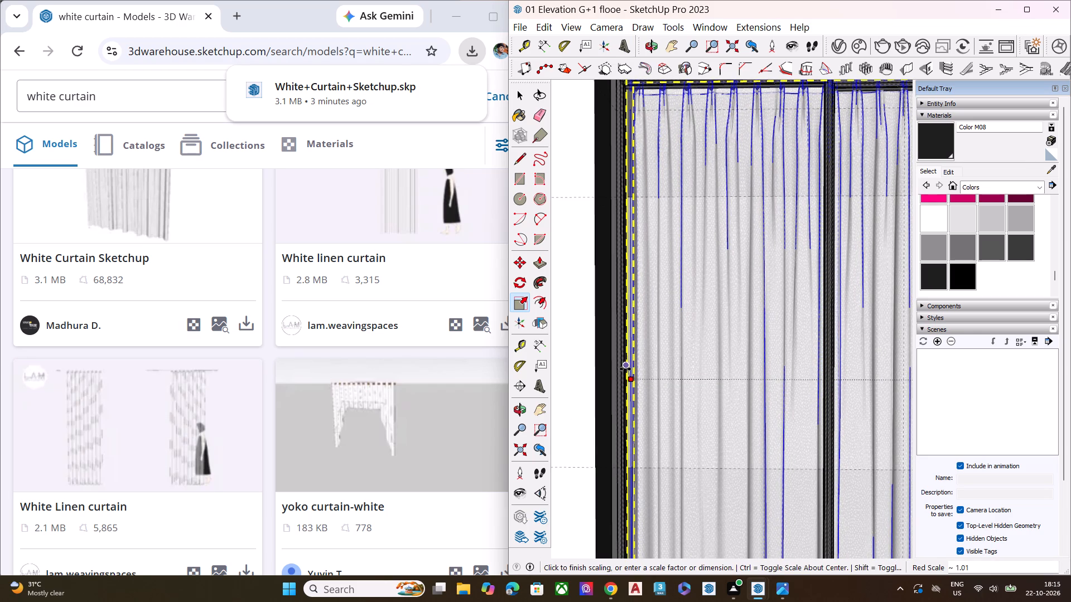
left_click(625, 369)
key("space")
Move the copied curtain up about 6 3/4" at the sill of the tall window's lower glass opening.
scroll(637, 314, "down", 9)
scroll(690, 297, "down", 7)
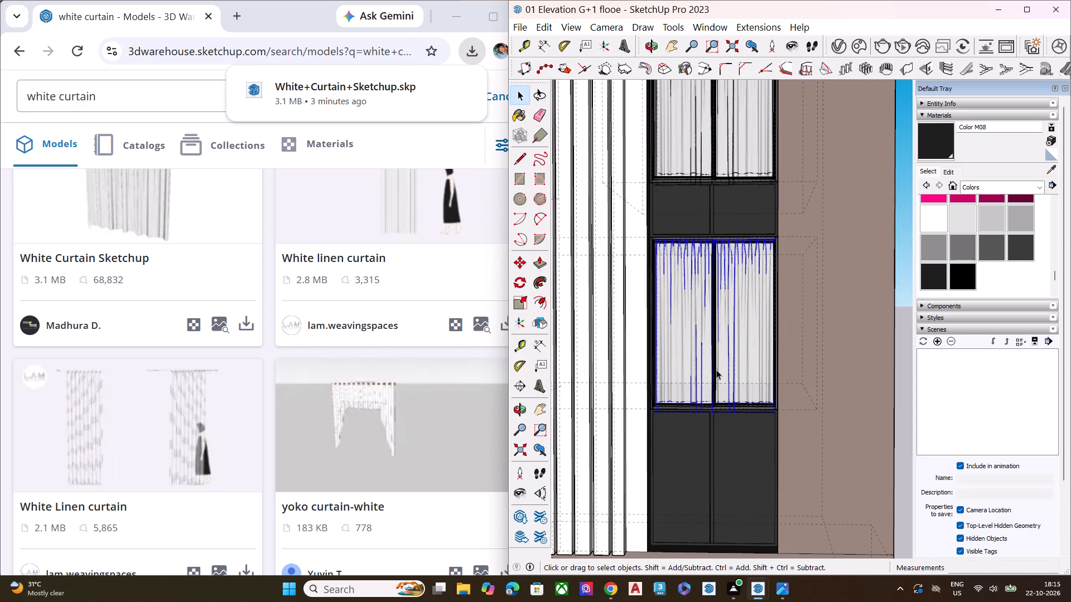
middle_click_drag(718, 404, 726, 601)
scroll(717, 369, "up", 5)
scroll(717, 357, "down", 1)
scroll(717, 357, "up", 2)
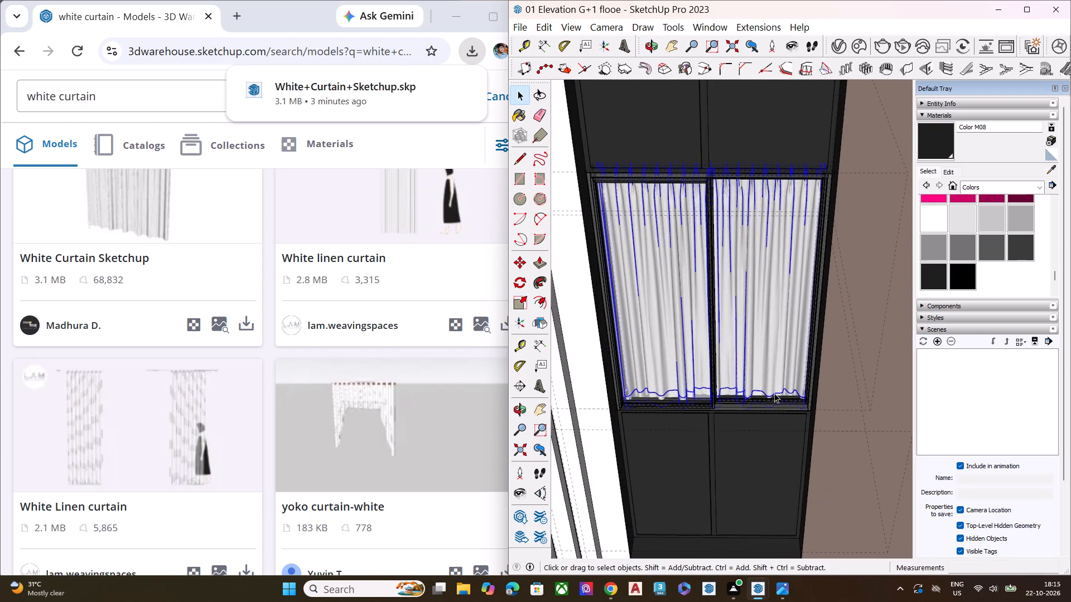
scroll(797, 395, "up", 10)
scroll(805, 419, "down", 1)
scroll(805, 419, "up", 7)
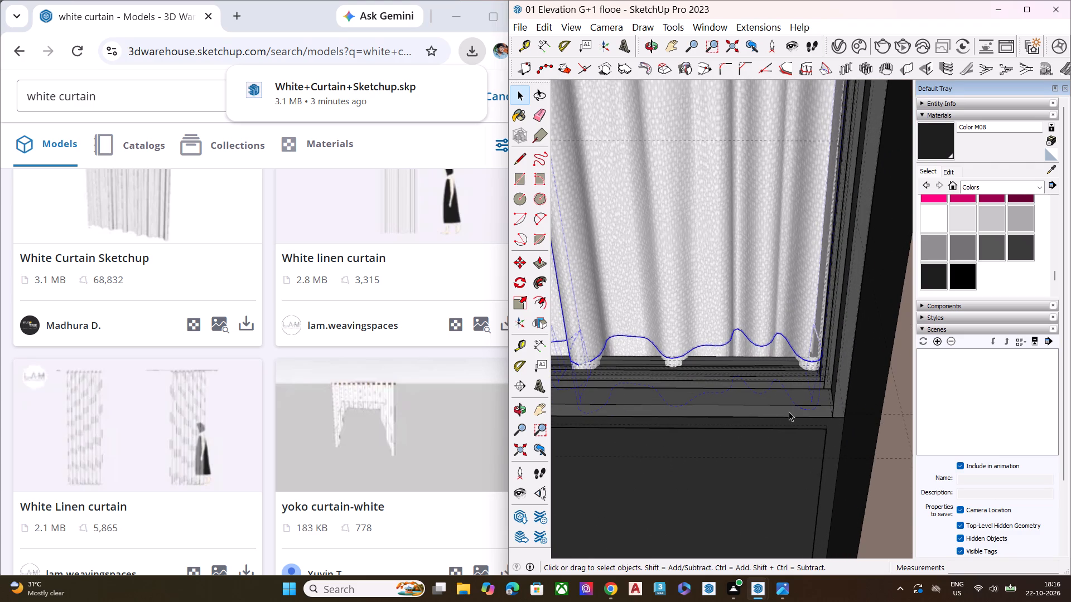
key("m")
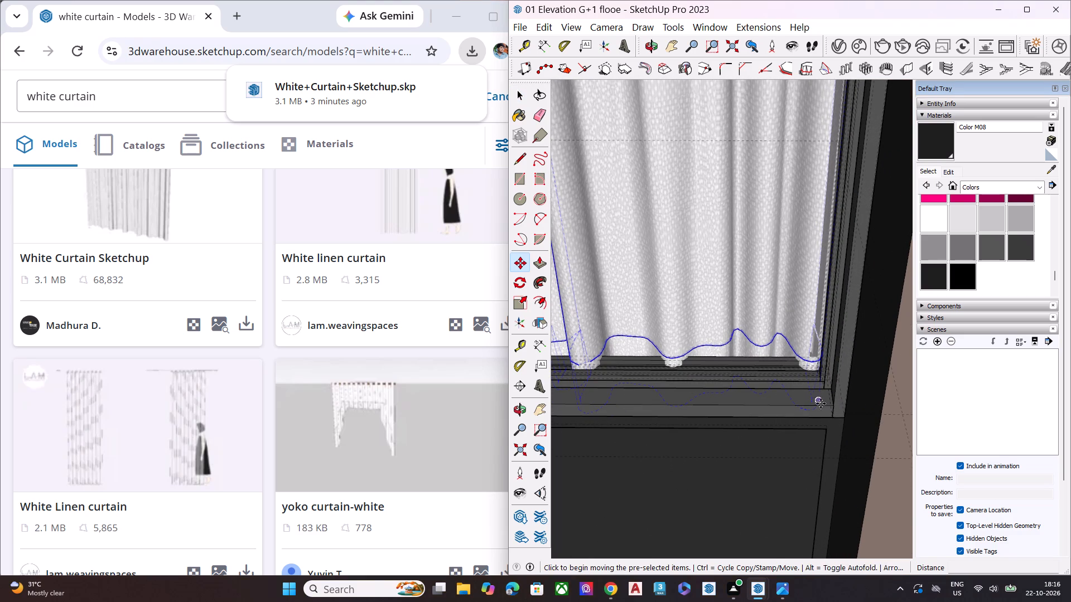
left_click(822, 447)
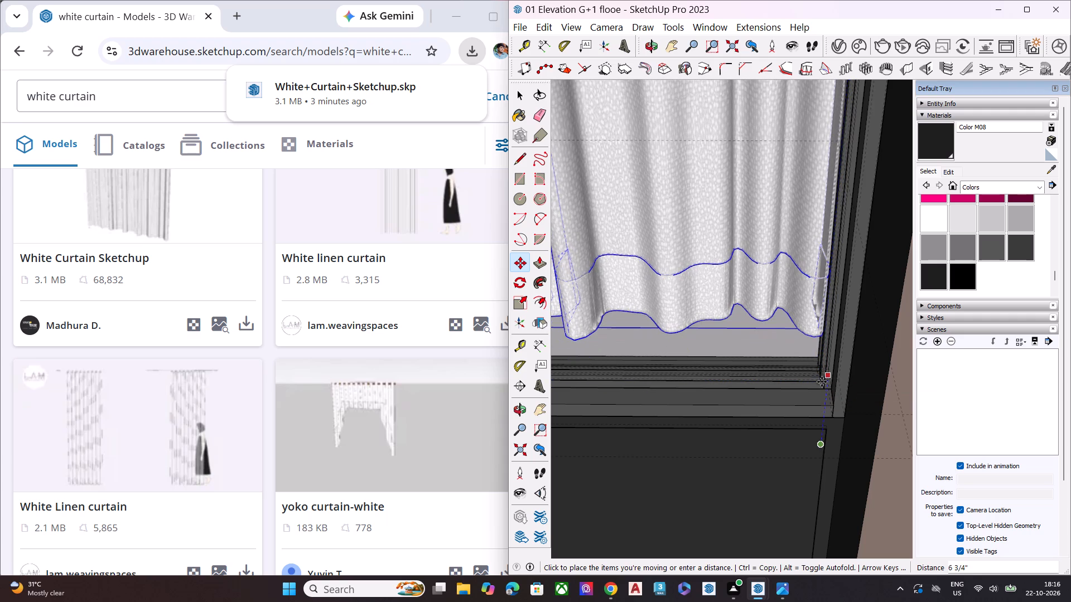
left_click(822, 381)
key("space")
Move the same curtain down about 8" so its rod and pleats sit below the head of the lower window frame.
scroll(788, 341, "down", 12)
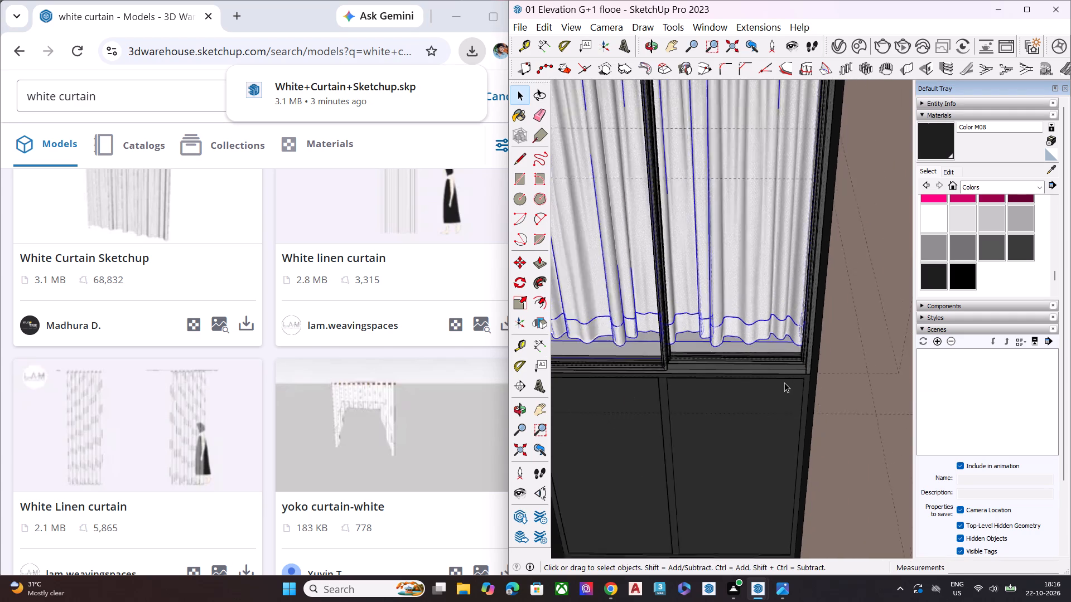
scroll(784, 382, "down", 7)
middle_click_drag(760, 360, 756, 141)
scroll(758, 203, "up", 6)
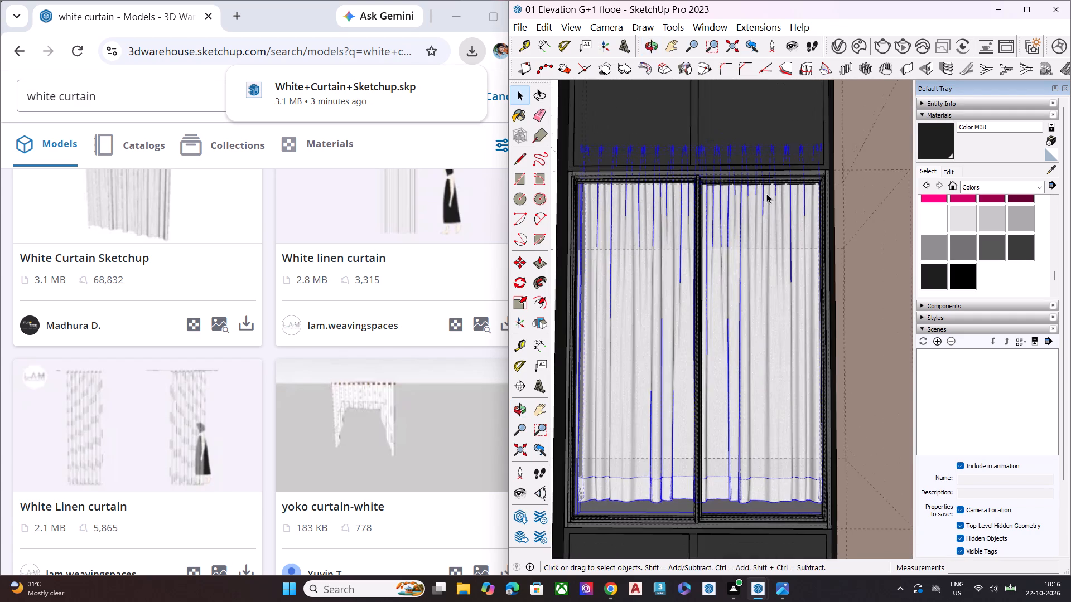
key("m")
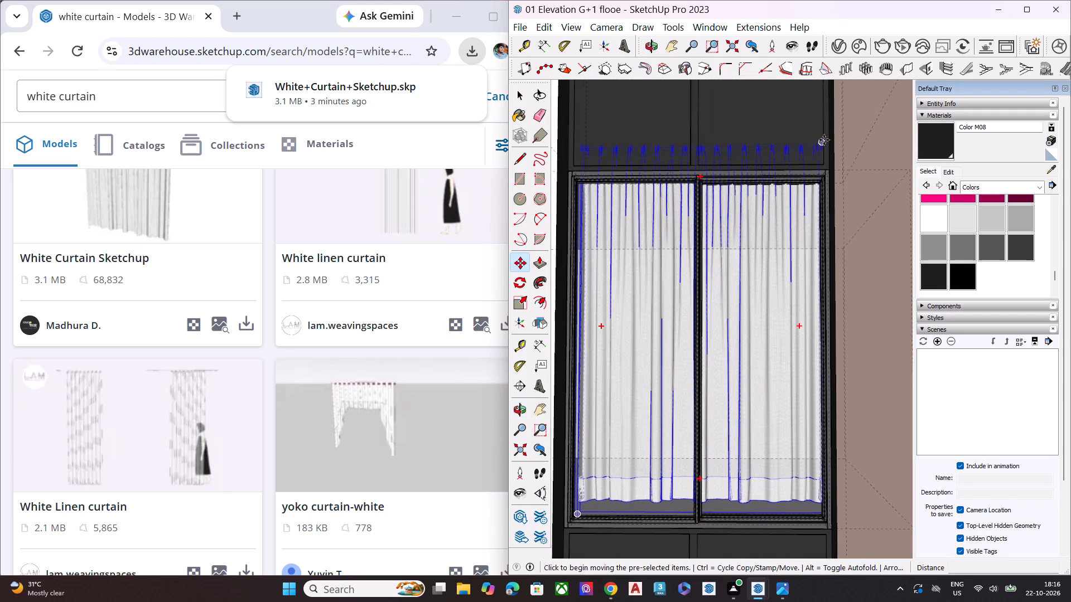
left_click(829, 134)
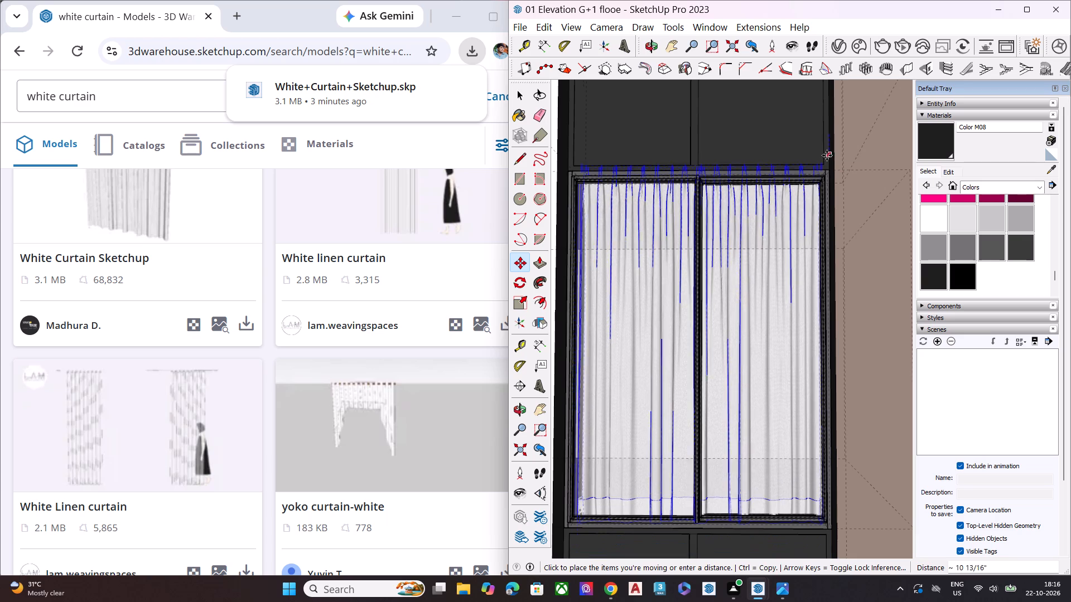
middle_click(824, 158)
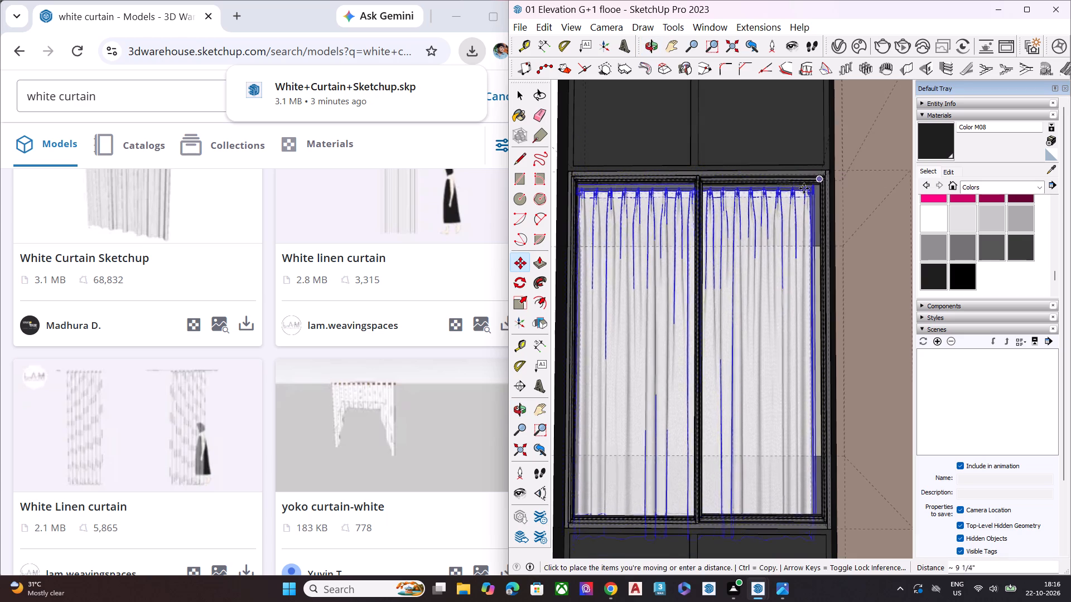
middle_click_drag(802, 190, 925, 326)
scroll(869, 235, "up", 2)
scroll(856, 227, "down", 1)
scroll(854, 225, "up", 7)
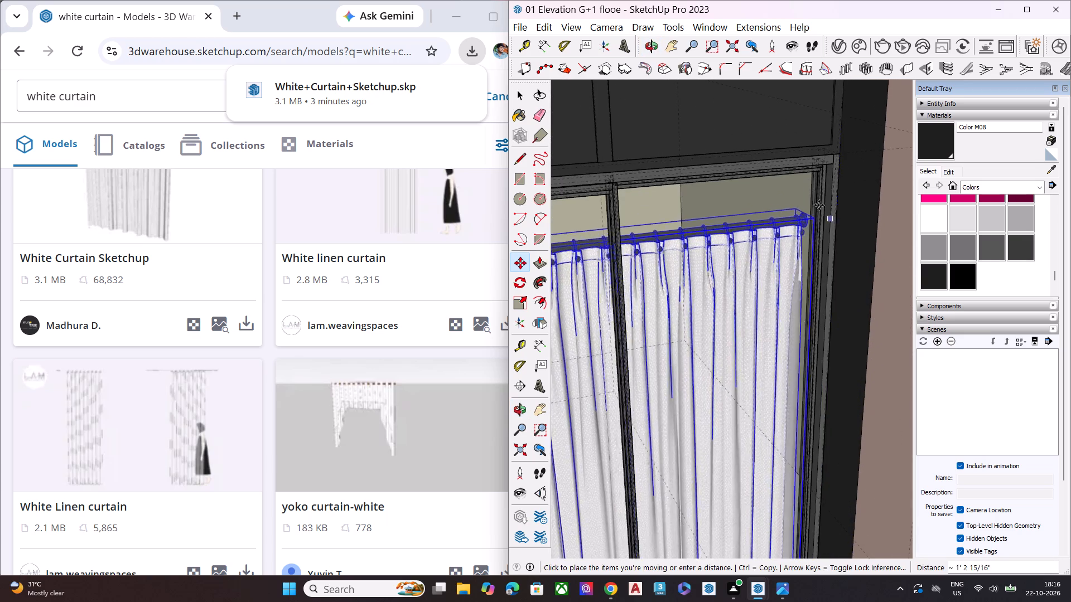
middle_click_drag(814, 187, 885, 61)
scroll(794, 190, "up", 8)
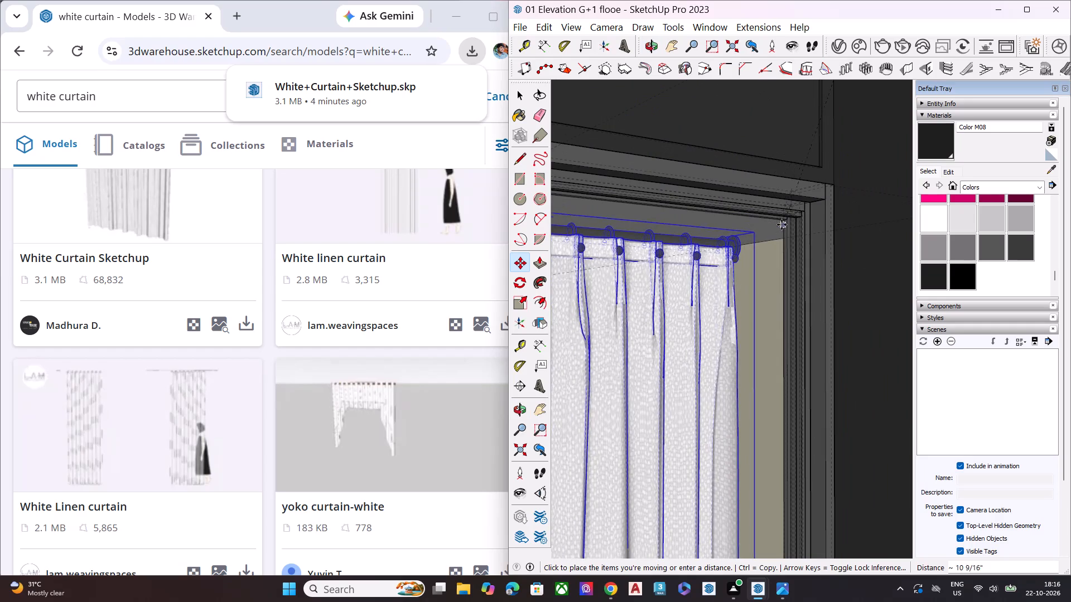
left_click(827, 187)
key("space")
scroll(709, 240, "down", 11)
scroll(694, 247, "down", 10)
left_click(875, 256)
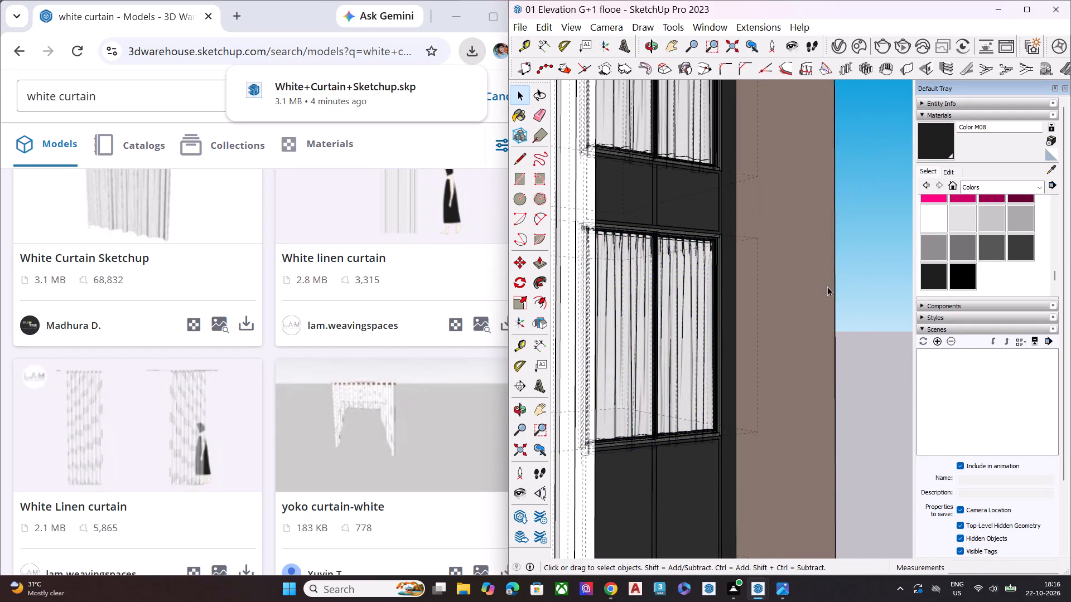
Hide the back edges and examine the fitted curtains in the tall window and the surrounding facade from several angles.
middle_click_drag(827, 288, 519, 318)
scroll(787, 292, "down", 6)
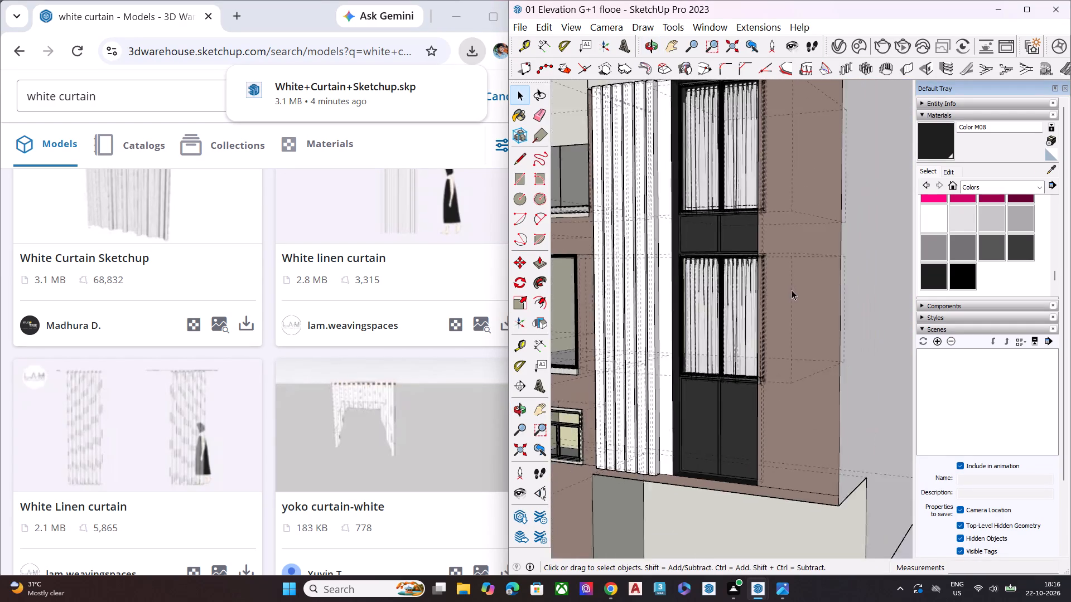
scroll(792, 290, "down", 3)
key("k")
left_click(726, 532)
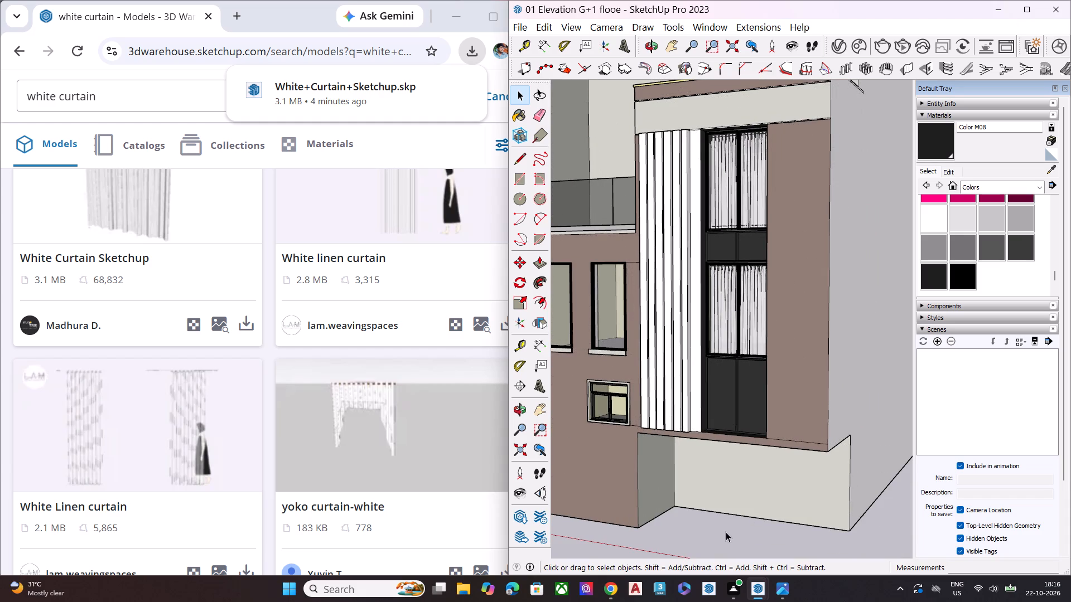
middle_click_drag(756, 294, 990, 260)
middle_click_drag(788, 235, 803, 388)
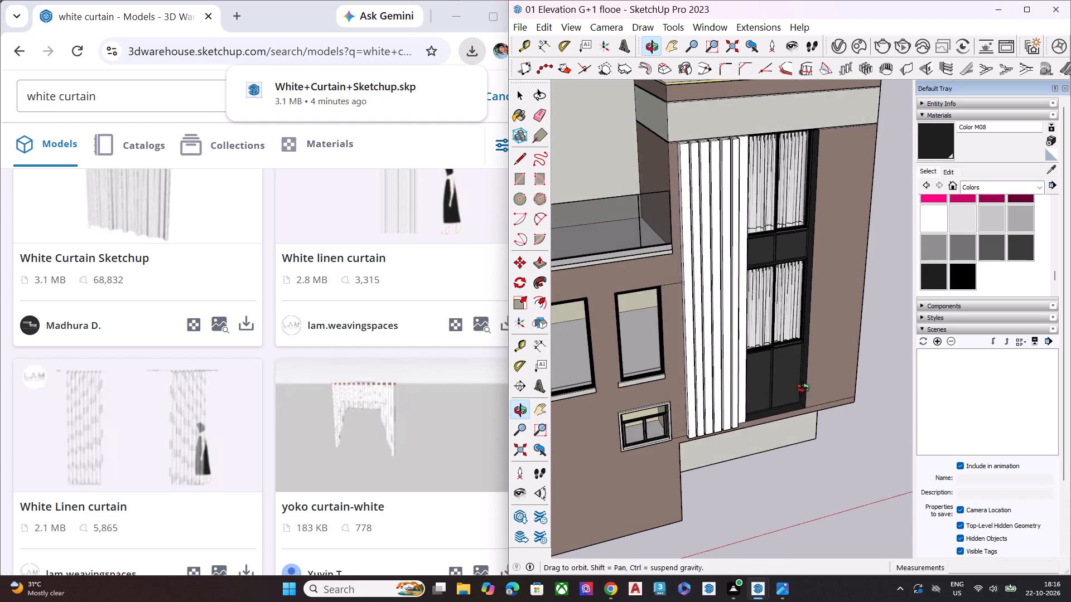
middle_click_drag(803, 388, 842, 352)
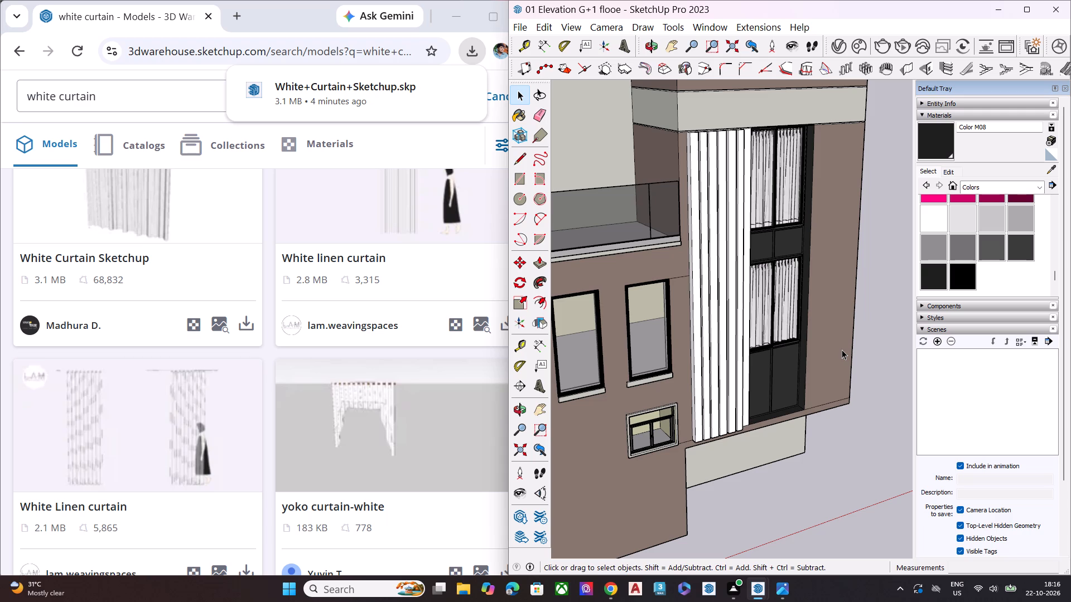
scroll(834, 265, "down", 6)
middle_click_drag(736, 400, 748, 330)
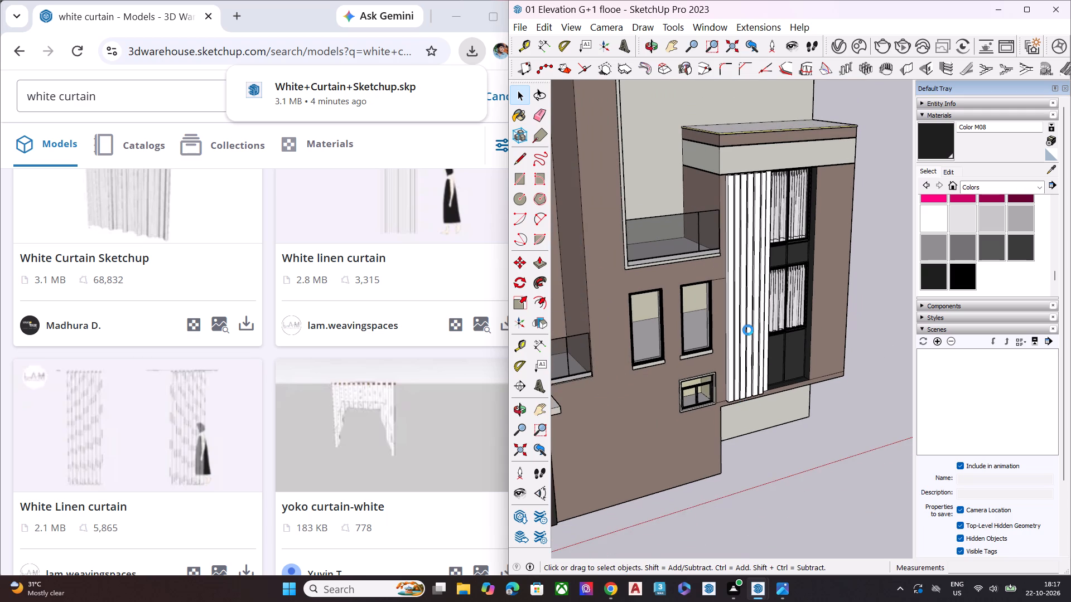
middle_click_drag(748, 330, 750, 328)
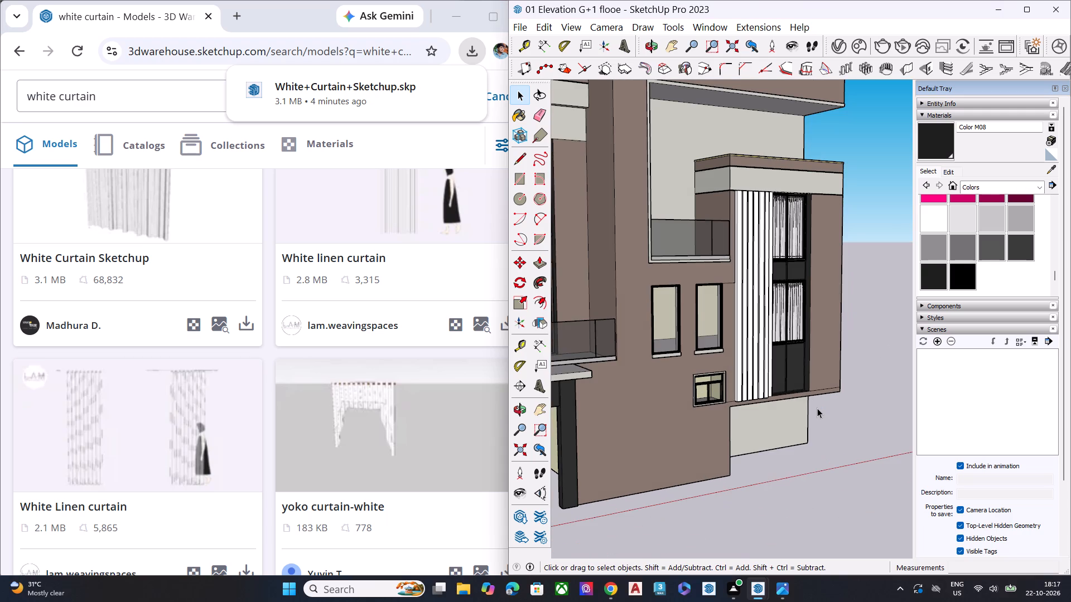
scroll(779, 204, "up", 3)
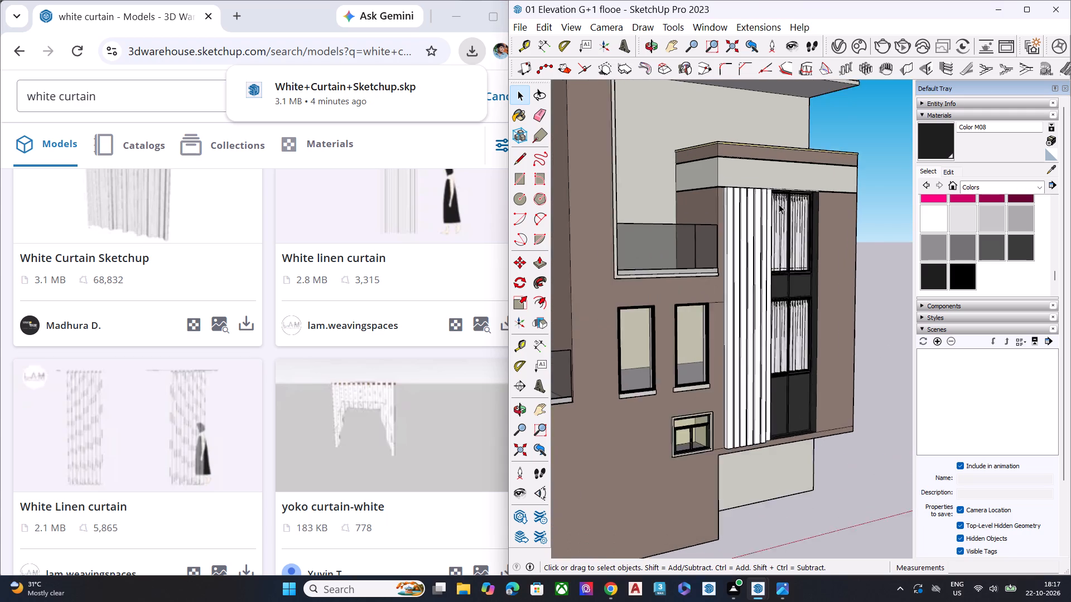
scroll(779, 204, "up", 9)
scroll(815, 185, "down", 1)
scroll(815, 185, "up", 5)
scroll(792, 247, "up", 3)
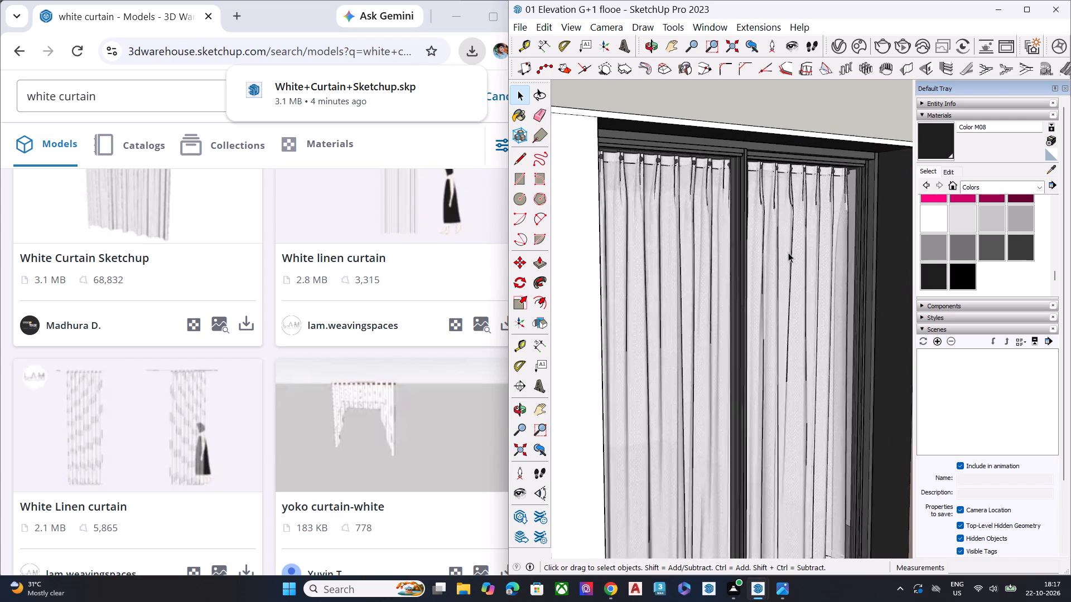
scroll(788, 253, "up", 2)
Show the back edges again and copy the tall window's upper curtain along the red axis to the open space beside the building.
key("k")
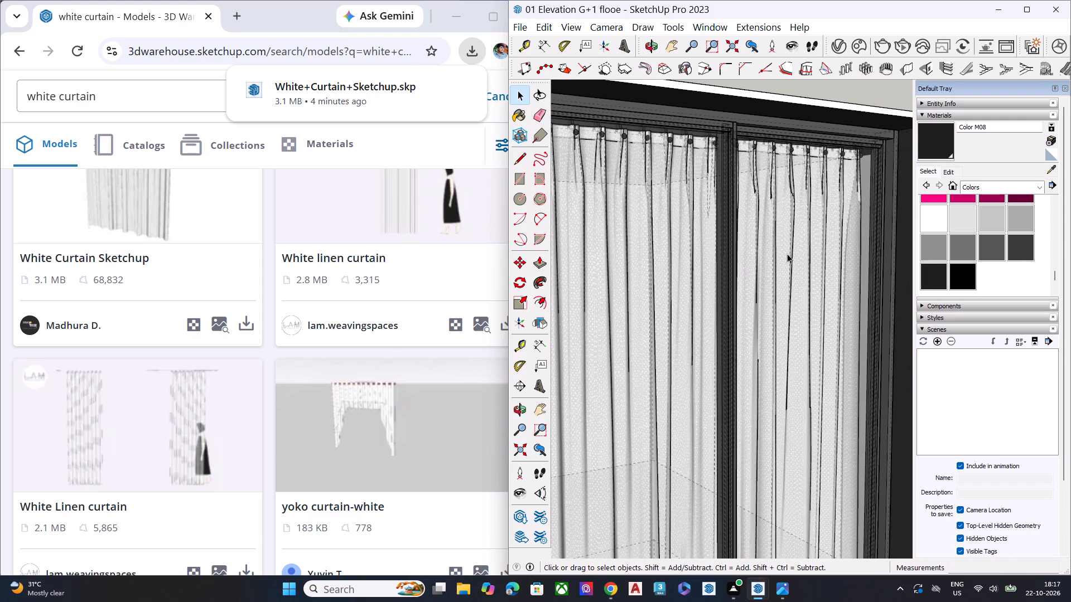
scroll(765, 273, "down", 4)
scroll(752, 290, "up", 1)
scroll(752, 291, "down", 4)
middle_click_drag(784, 333, 724, 252)
scroll(736, 285, "up", 1)
scroll(774, 325, "up", 6)
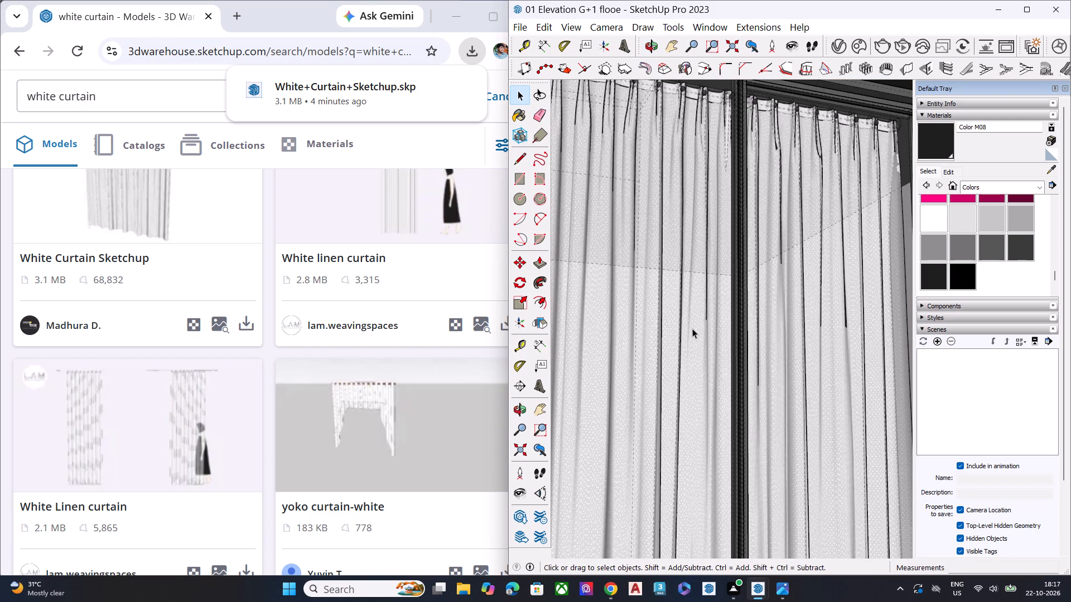
scroll(718, 313, "up", 1)
scroll(718, 313, "down", 1)
scroll(718, 312, "up", 8)
middle_click_drag(693, 336, 895, 328)
scroll(895, 332, "up", 1)
middle_click_drag(638, 302, 917, 318)
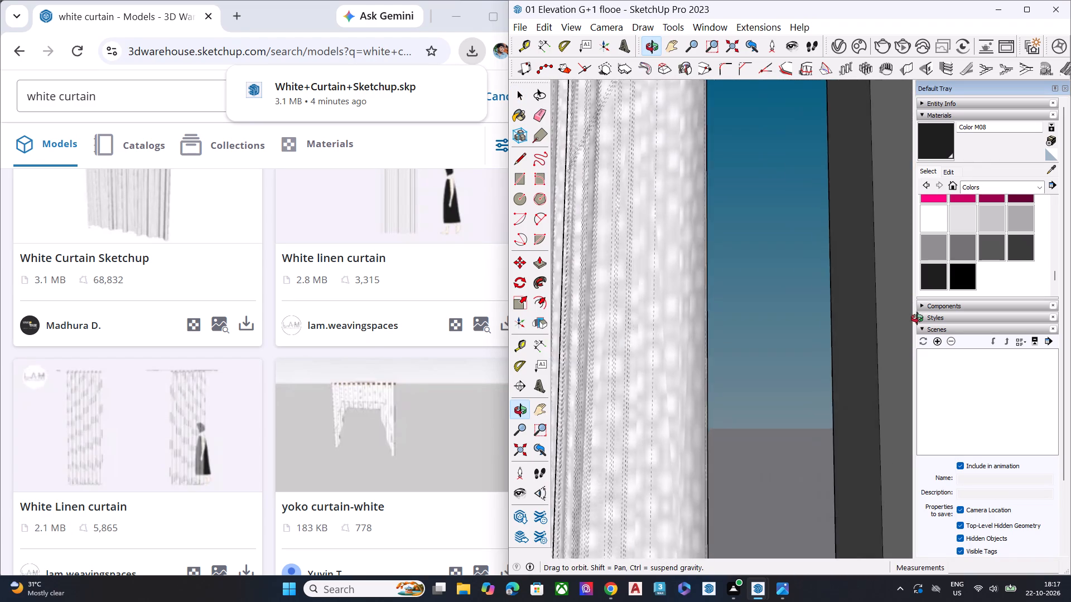
middle_click_drag(917, 318, 918, 321)
left_click(682, 328)
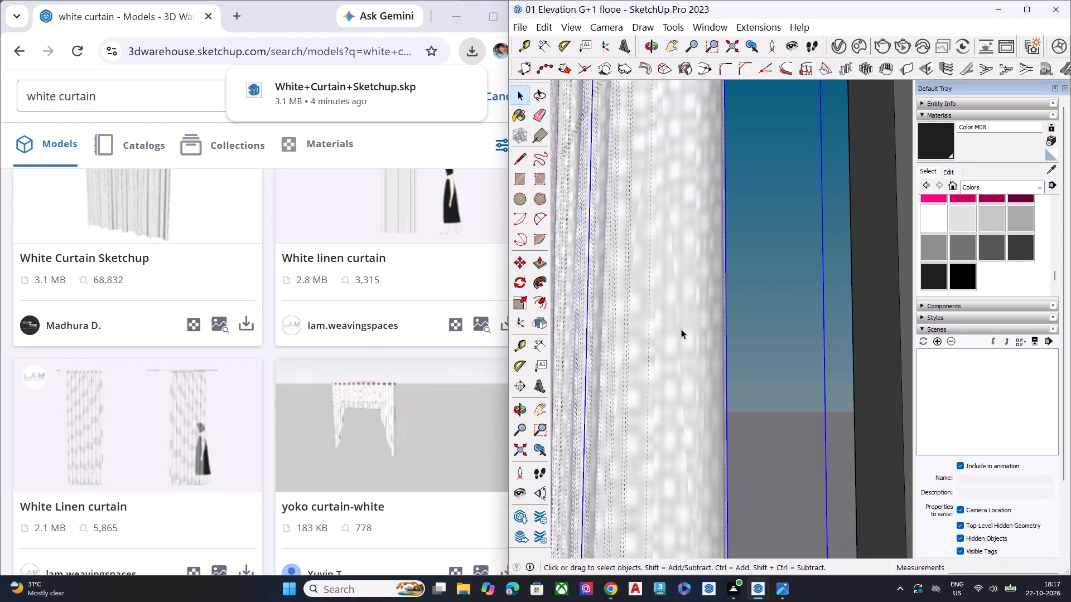
key("m")
left_click(587, 308)
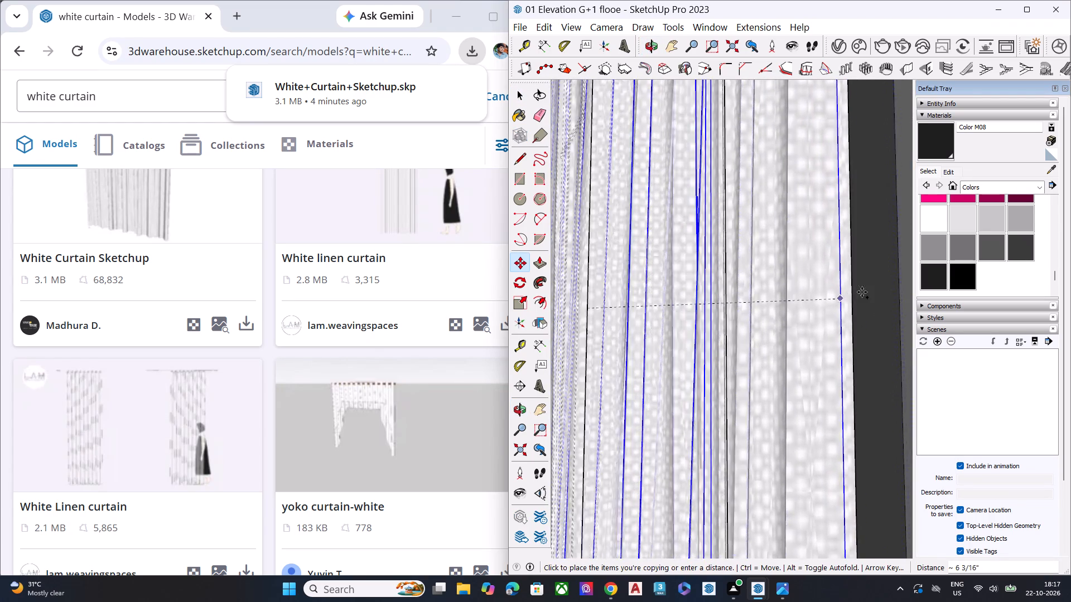
middle_click_drag(863, 292, 180, 305)
scroll(642, 299, "down", 3)
scroll(651, 300, "up", 2)
scroll(651, 300, "down", 5)
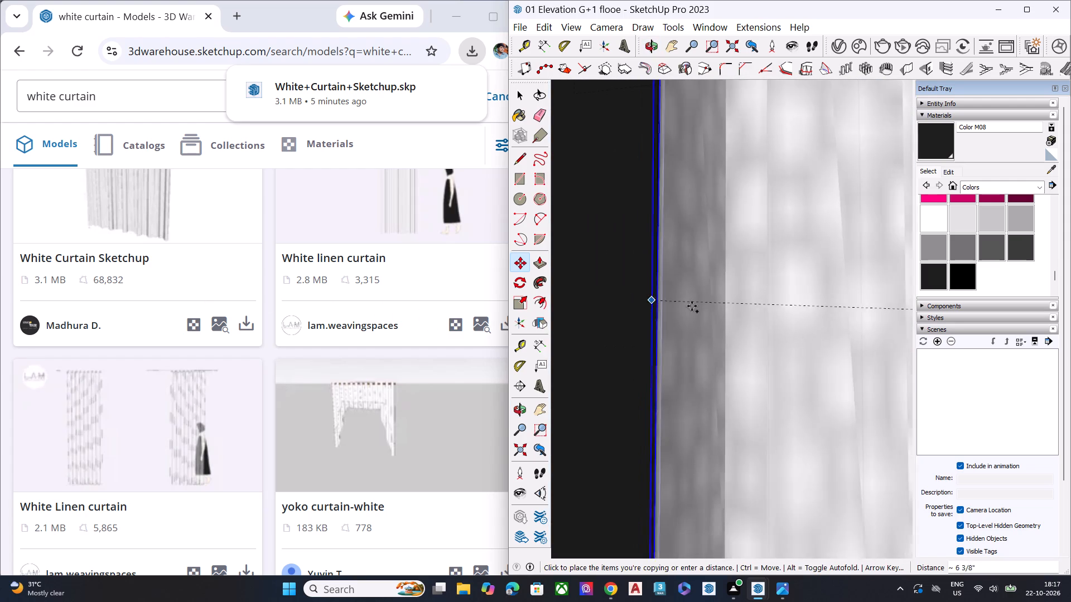
scroll(692, 306, "down", 2)
scroll(717, 304, "up", 1)
scroll(729, 295, "down", 3)
scroll(729, 295, "up", 1)
scroll(729, 295, "down", 17)
scroll(736, 298, "down", 7)
scroll(742, 300, "up", 1)
scroll(742, 300, "down", 4)
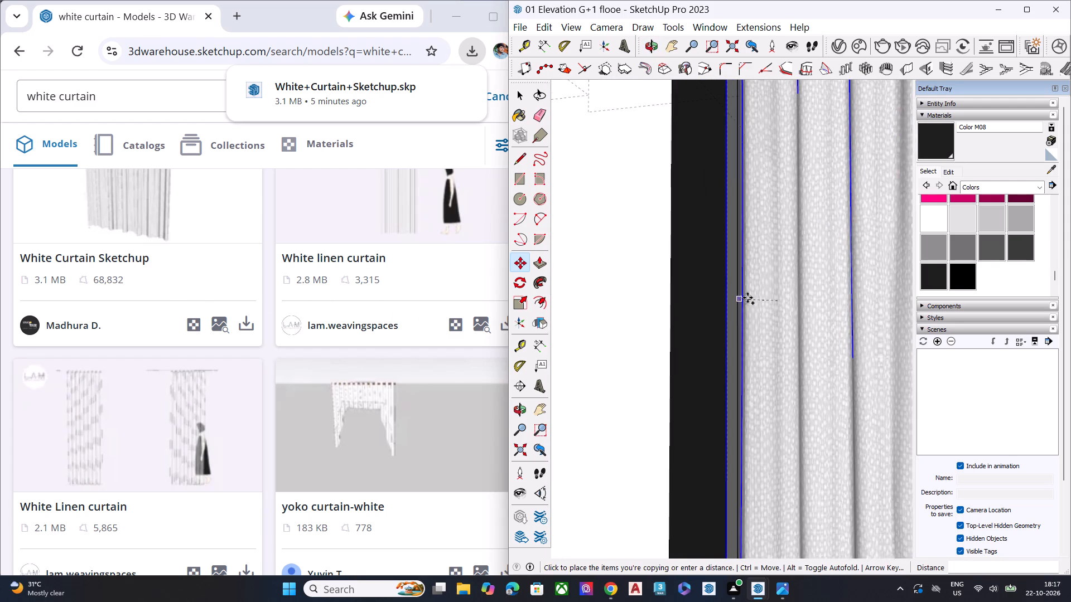
scroll(753, 293, "down", 3)
scroll(753, 293, "up", 1)
scroll(753, 293, "down", 16)
scroll(817, 412, "down", 3)
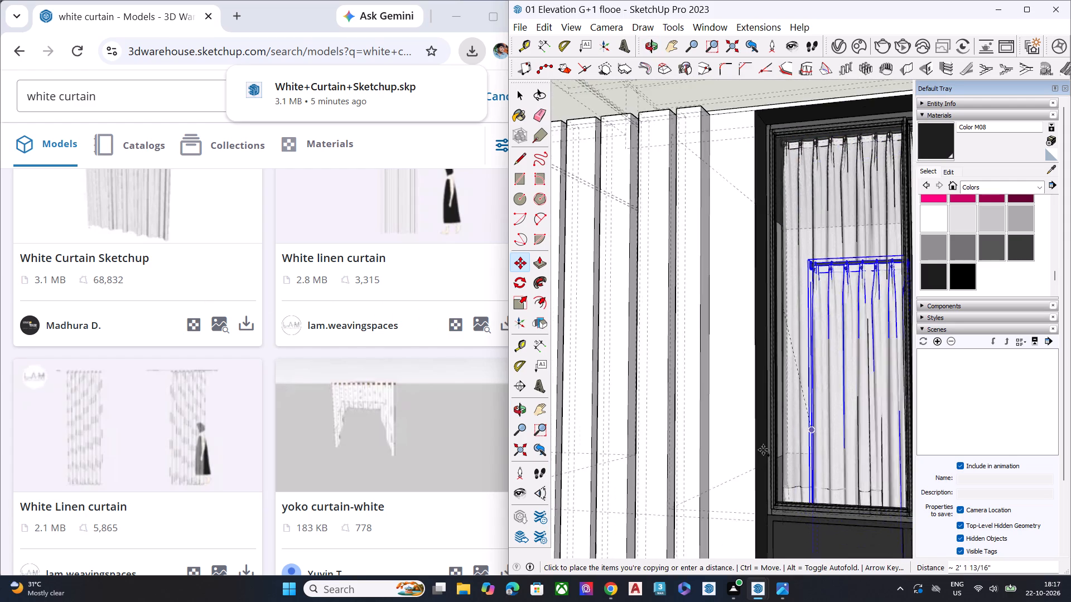
scroll(763, 450, "down", 5)
scroll(806, 410, "down", 7)
scroll(736, 445, "down", 7)
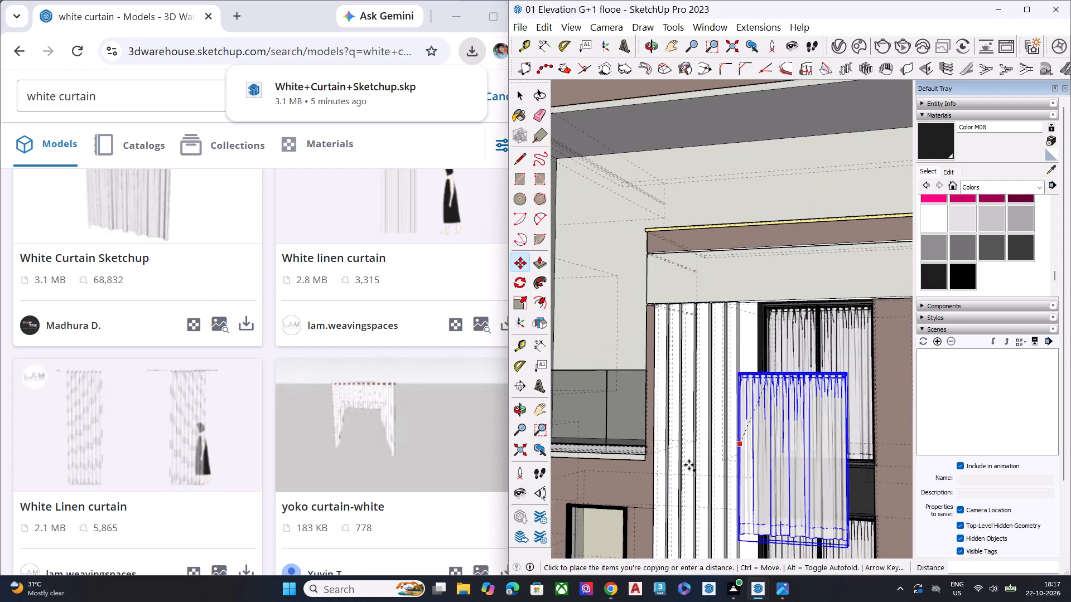
scroll(729, 377, "down", 16)
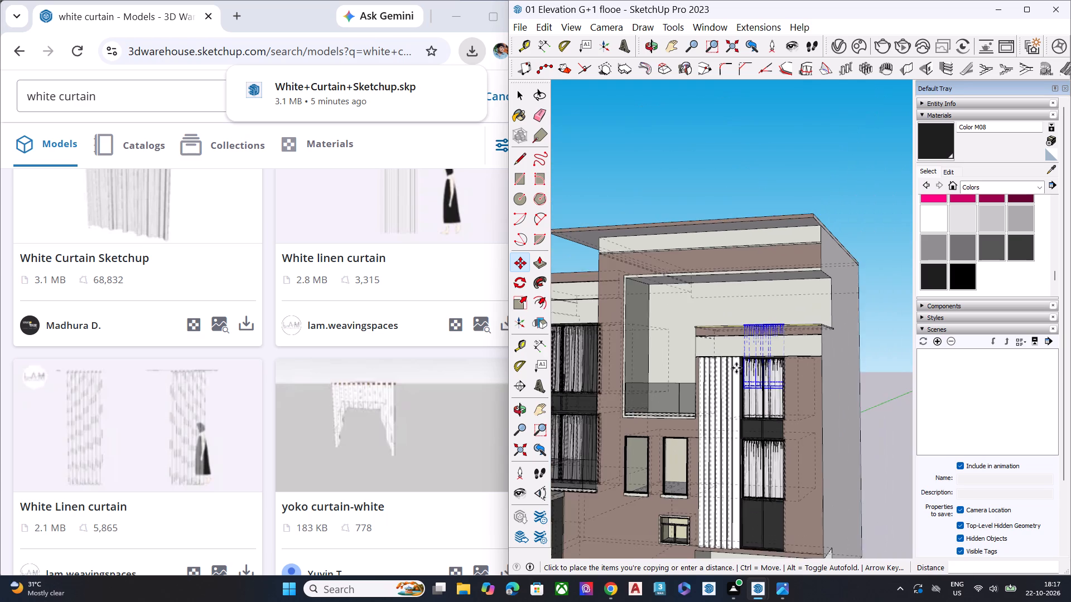
scroll(669, 467, "up", 6)
middle_click_drag(666, 477, 721, 532)
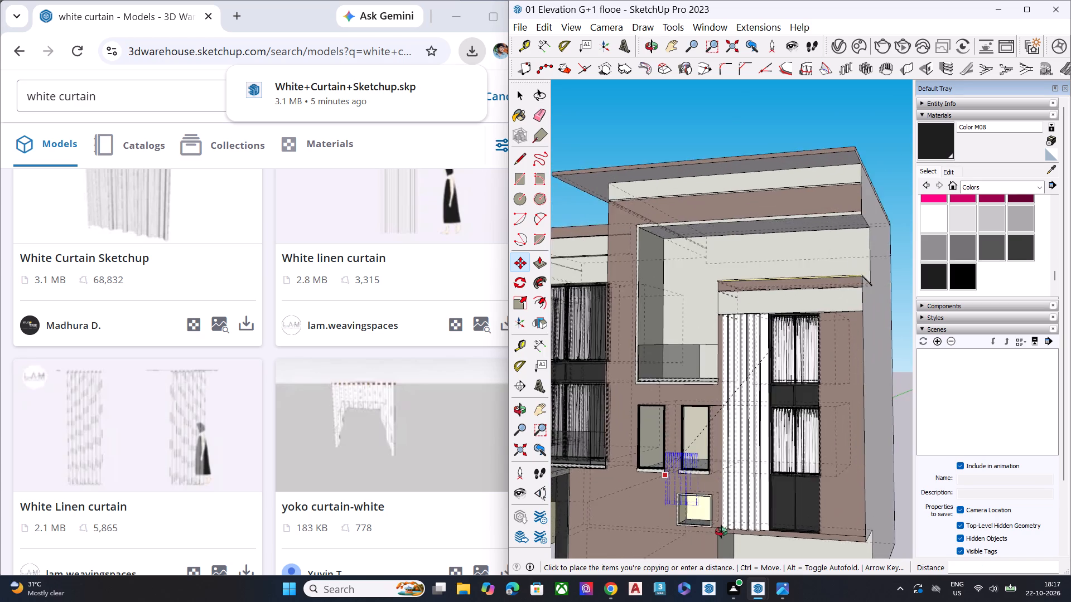
middle_click_drag(721, 532, 866, 526)
scroll(779, 362, "down", 5)
scroll(778, 372, "up", 1)
scroll(778, 373, "down", 5)
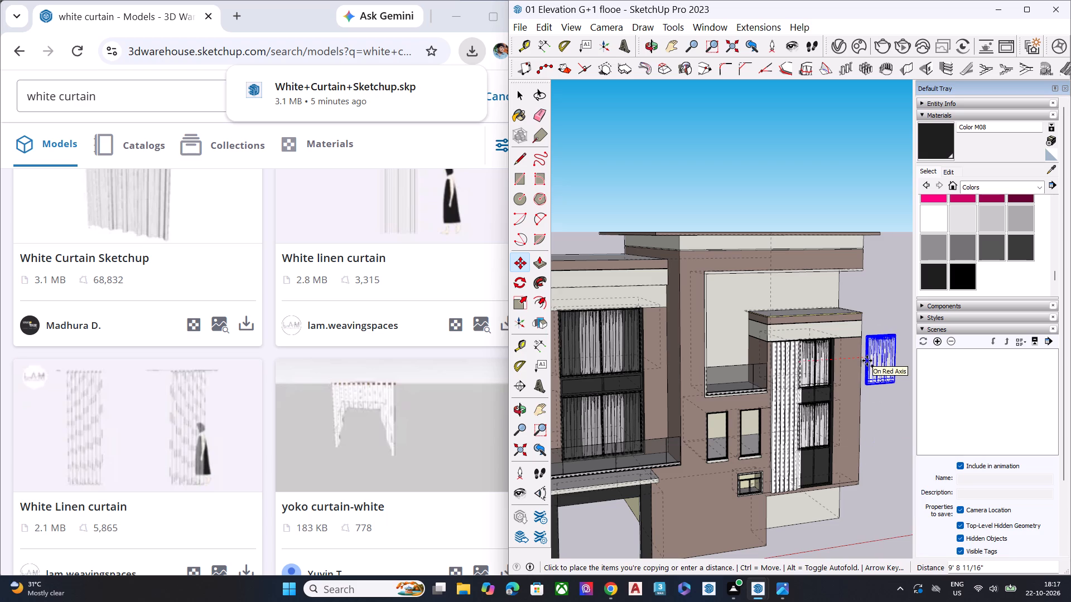
left_click(887, 357)
key("space")
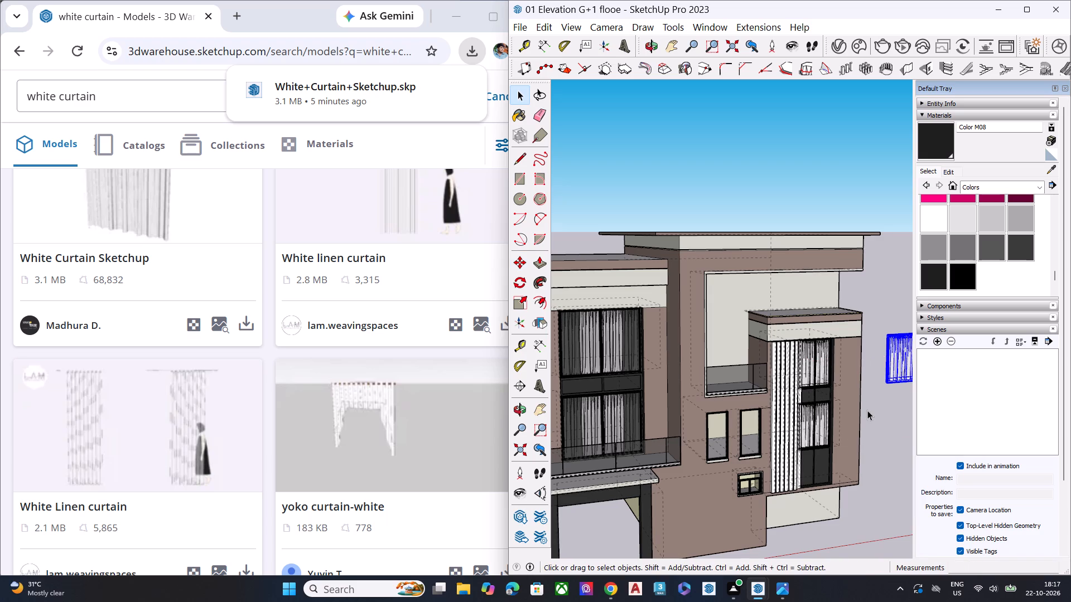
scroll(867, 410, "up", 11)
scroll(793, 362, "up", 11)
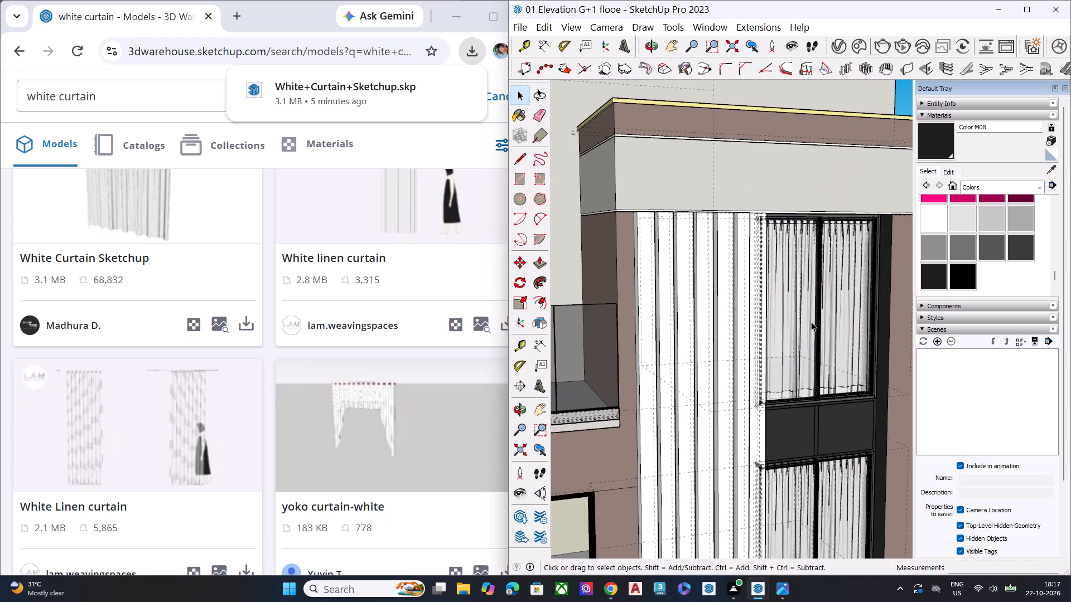
Hide the model's back edges, with the curtain copy beside the building in view.
middle_click_drag(815, 293, 754, 234)
scroll(764, 240, "down", 1)
scroll(823, 272, "down", 9)
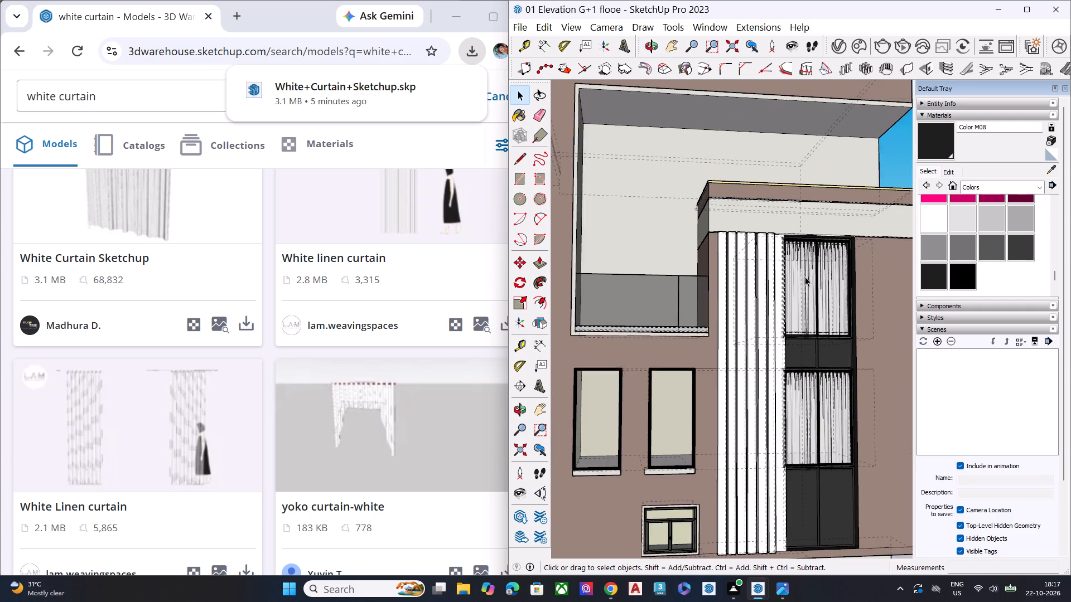
scroll(777, 279, "down", 10)
scroll(653, 344, "down", 10)
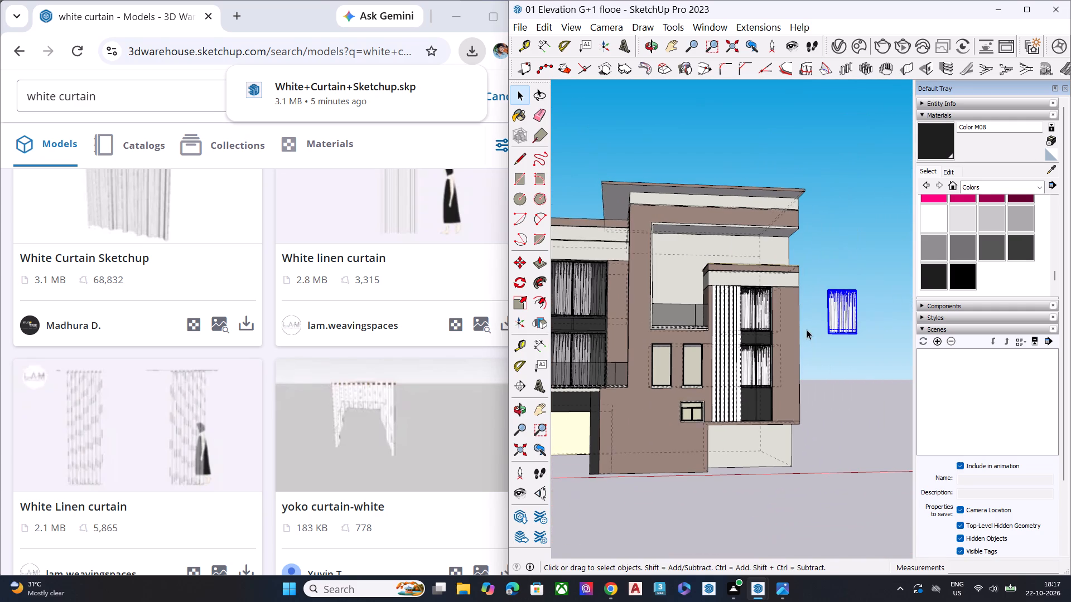
middle_click_drag(858, 377, 845, 400)
key("k")
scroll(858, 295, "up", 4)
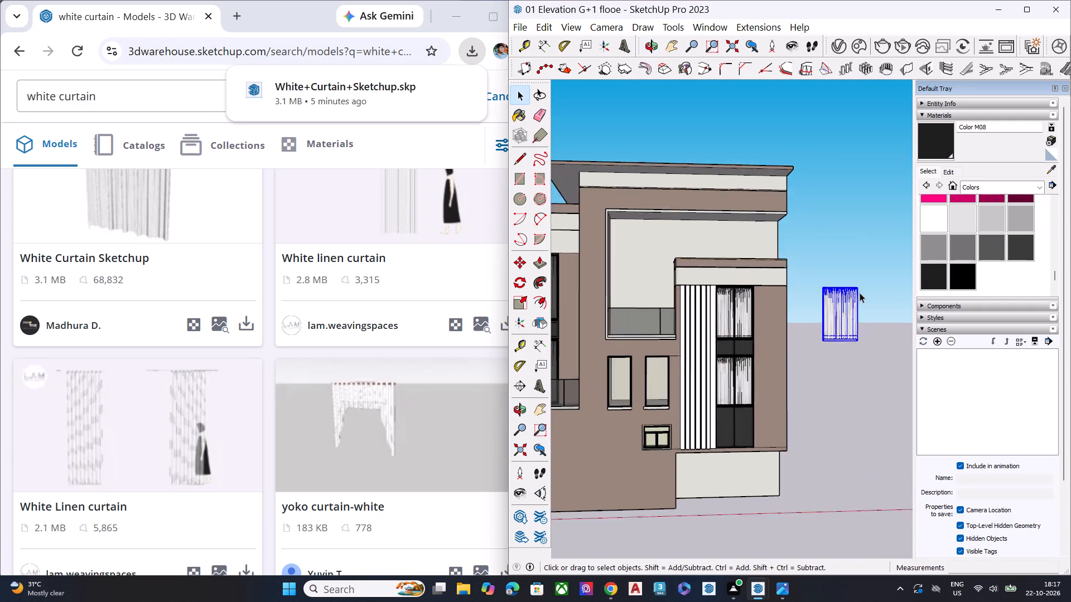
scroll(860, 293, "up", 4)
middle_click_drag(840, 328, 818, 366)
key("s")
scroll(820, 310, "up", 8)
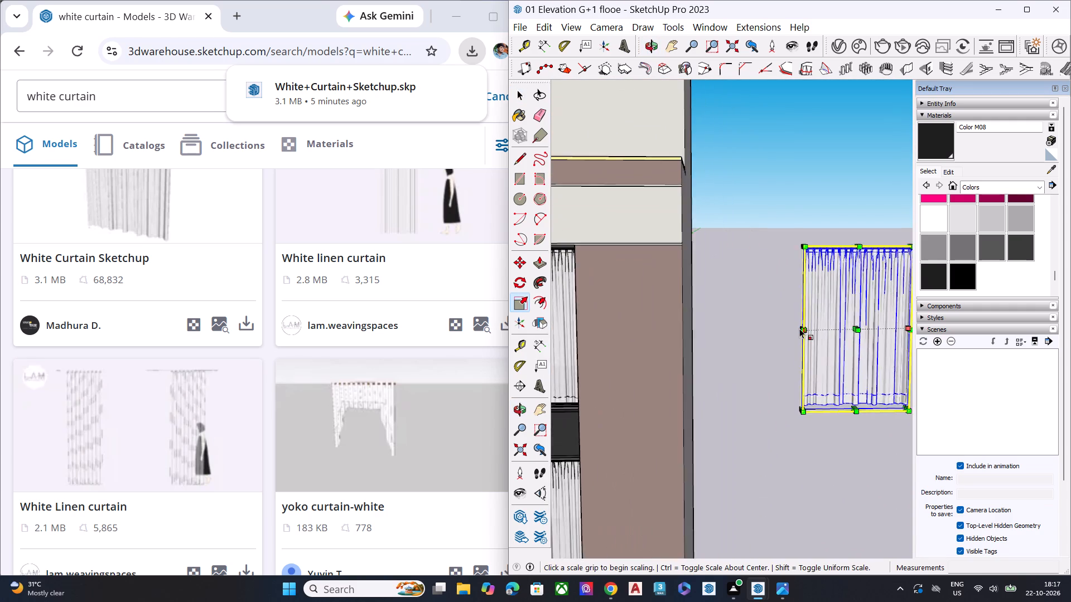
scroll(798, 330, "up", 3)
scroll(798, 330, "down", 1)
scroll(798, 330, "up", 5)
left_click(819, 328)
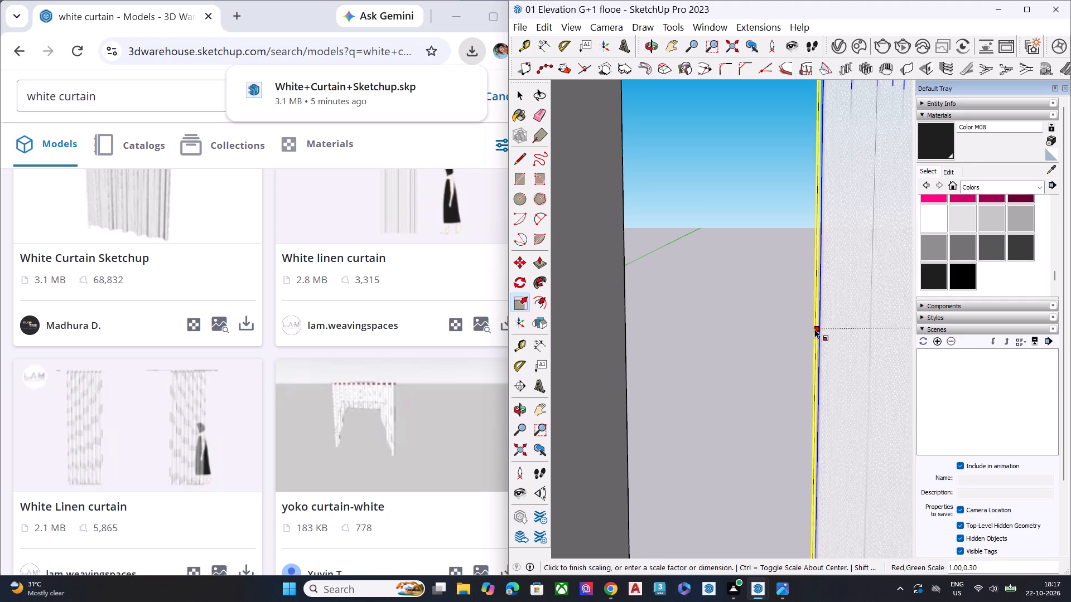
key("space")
Scale the loose curtain copy slightly inward from its side edge facing the building.
key("s")
scroll(766, 318, "down", 4)
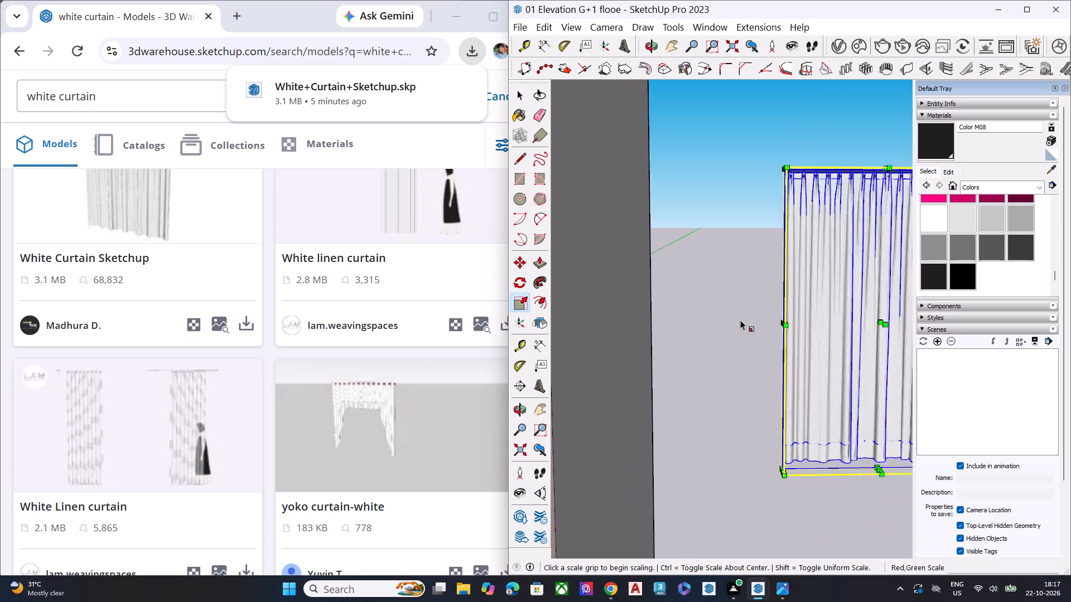
scroll(740, 320, "down", 3)
middle_click_drag(823, 281, 793, 513)
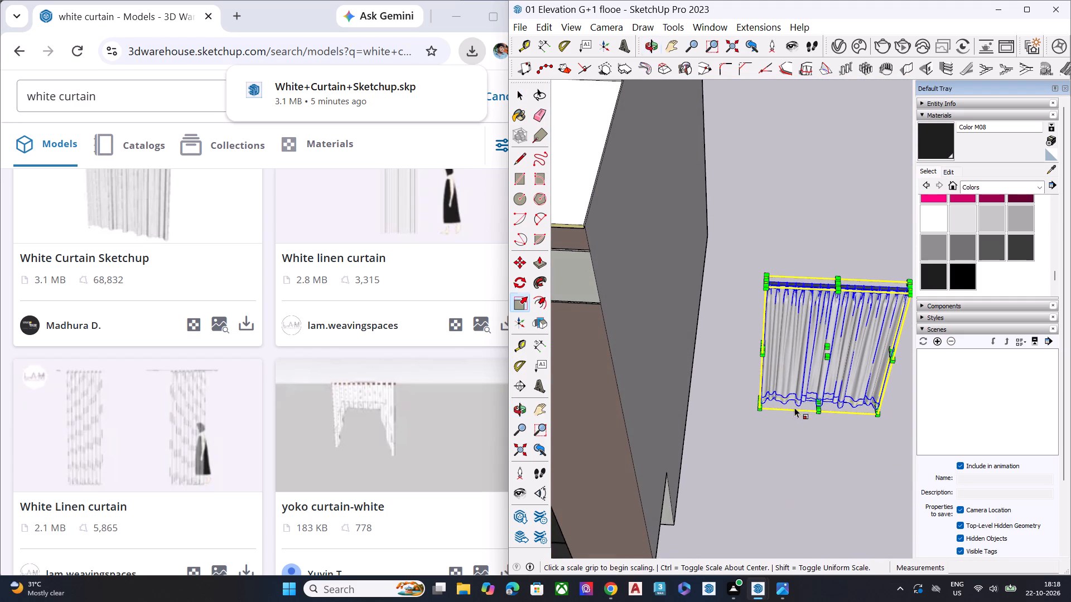
scroll(785, 346, "up", 3)
scroll(770, 339, "down", 1)
scroll(770, 339, "up", 1)
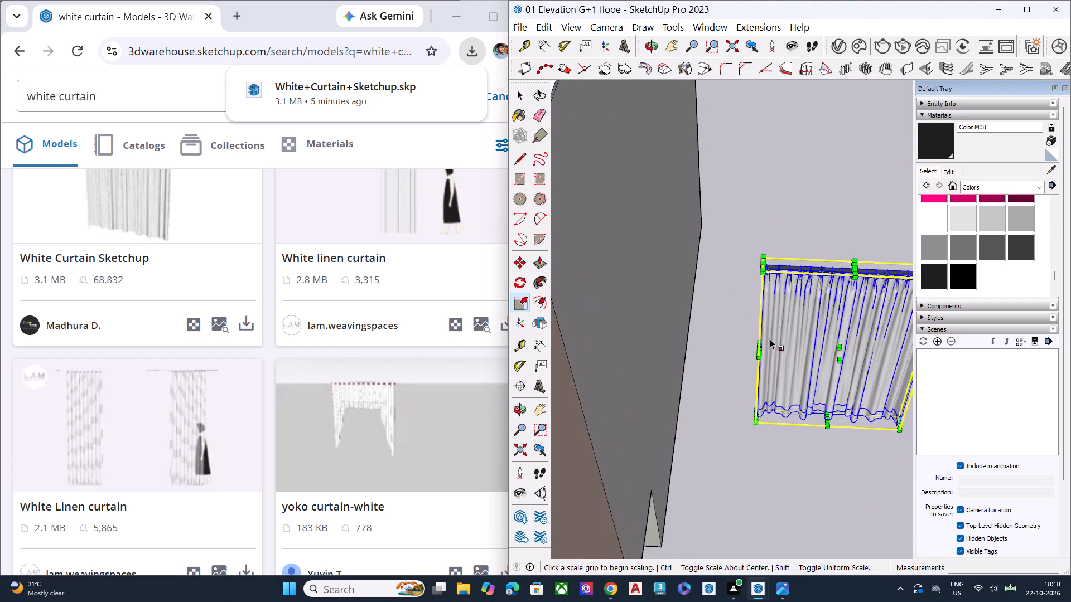
scroll(770, 339, "up", 1)
left_click(755, 350)
left_click(778, 347)
key("space")
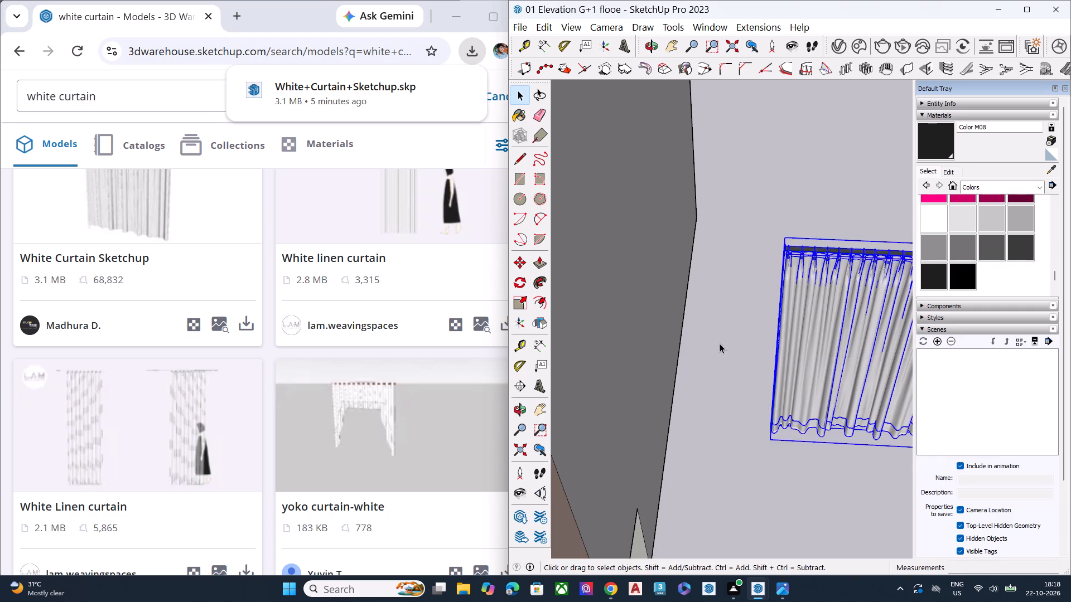
Show the back edges and move the curtain by its top corner about 28' 1" to the top right corner of the left narrow window below the balcony.
scroll(701, 344, "down", 5)
scroll(693, 350, "up", 1)
scroll(693, 352, "down", 2)
middle_click_drag(862, 373, 760, 426)
scroll(779, 415, "up", 3)
key("m")
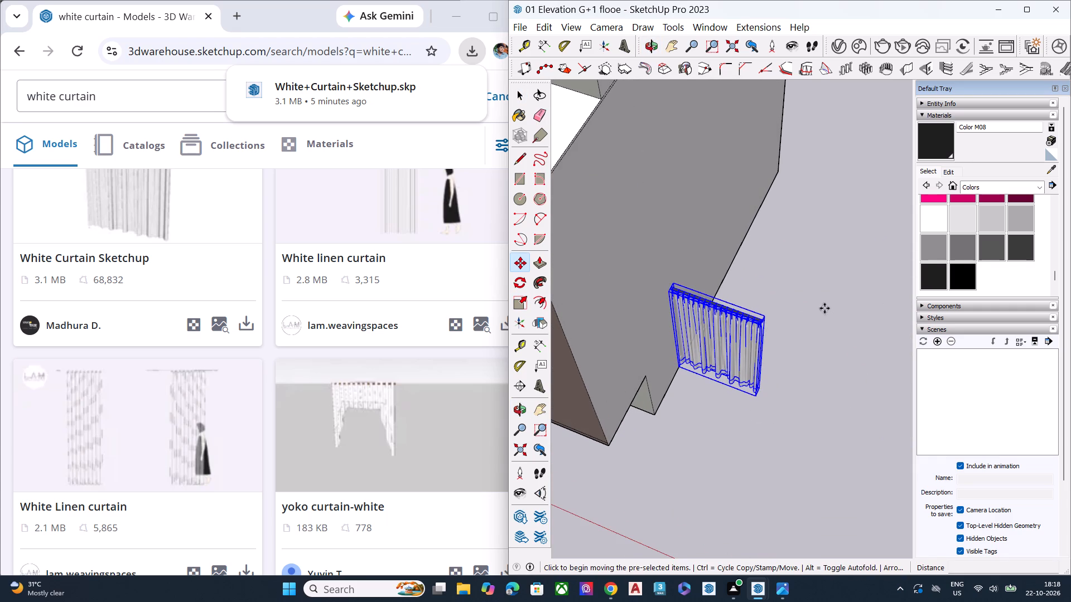
scroll(776, 314, "up", 8)
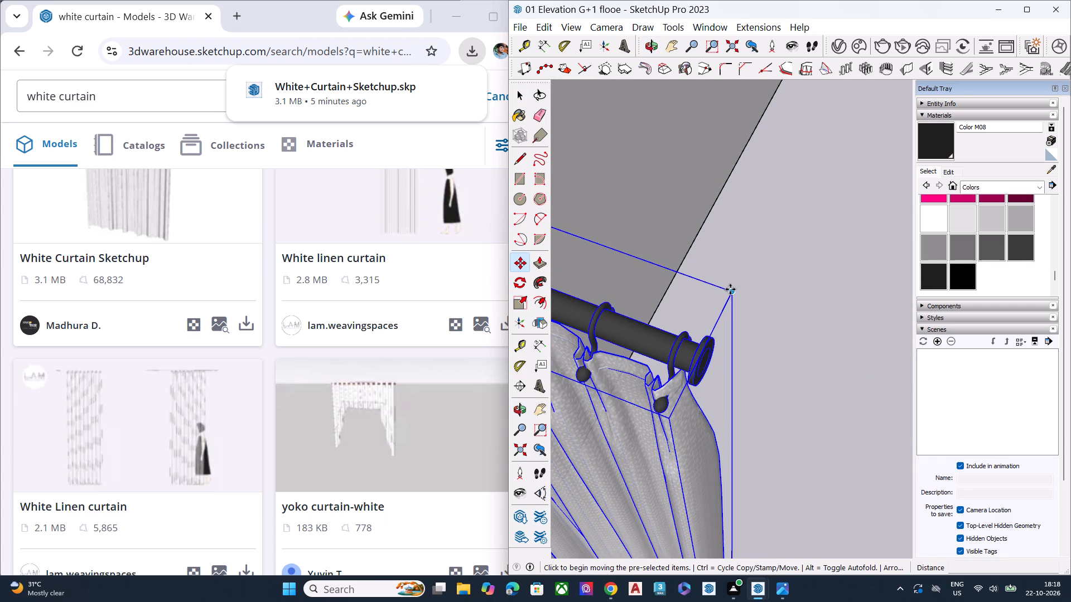
left_click(731, 291)
scroll(846, 255, "down", 4)
scroll(854, 265, "up", 1)
scroll(855, 267, "down", 5)
scroll(904, 288, "down", 4)
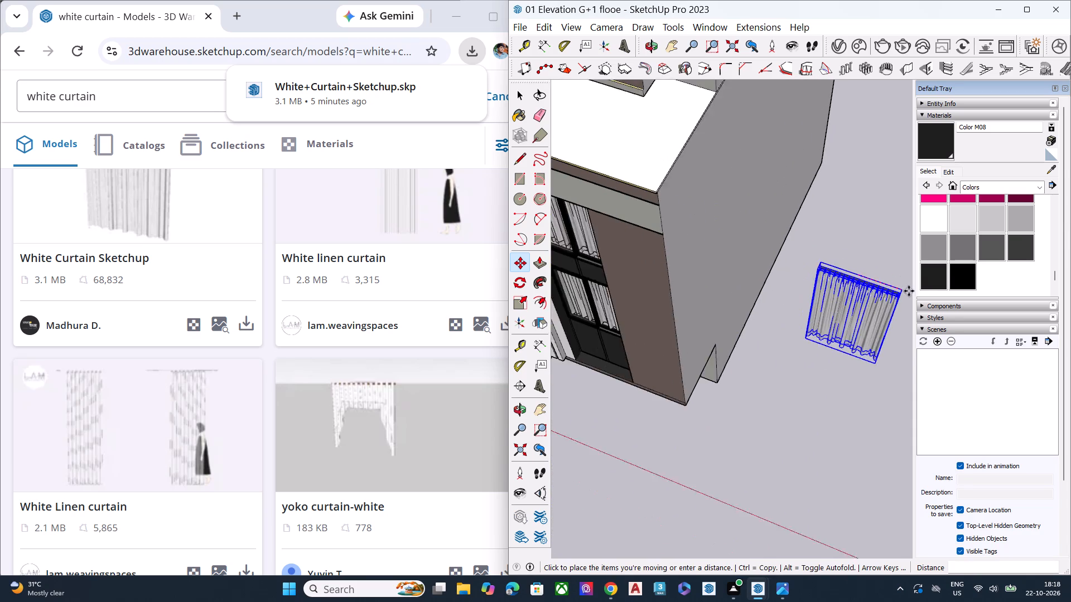
scroll(909, 291, "down", 16)
scroll(654, 329, "down", 6)
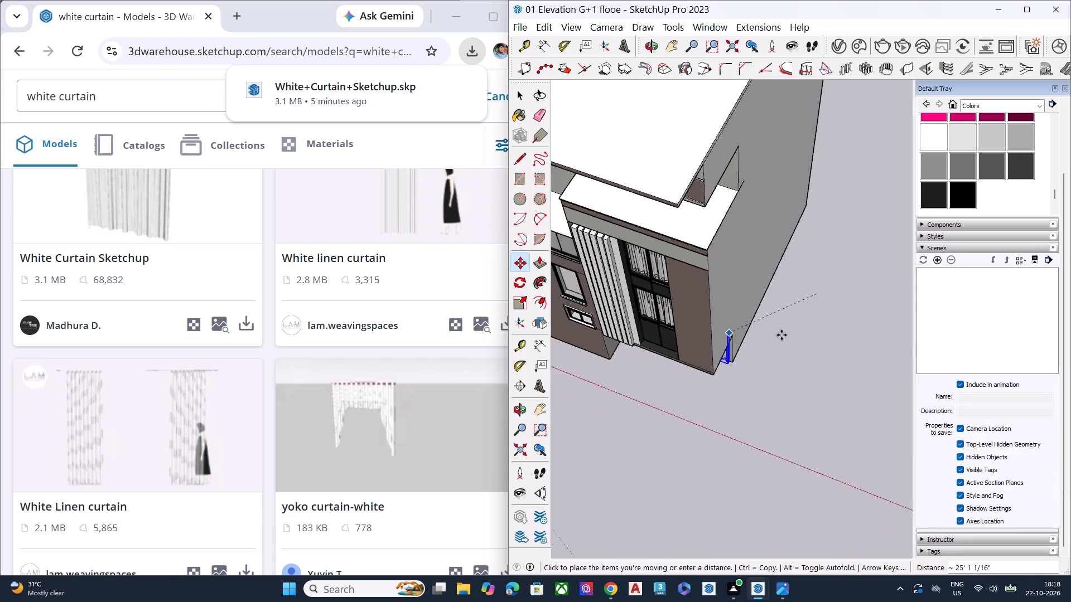
scroll(781, 335, "down", 3)
scroll(829, 319, "down", 10)
middle_click_drag(542, 355, 542, 300)
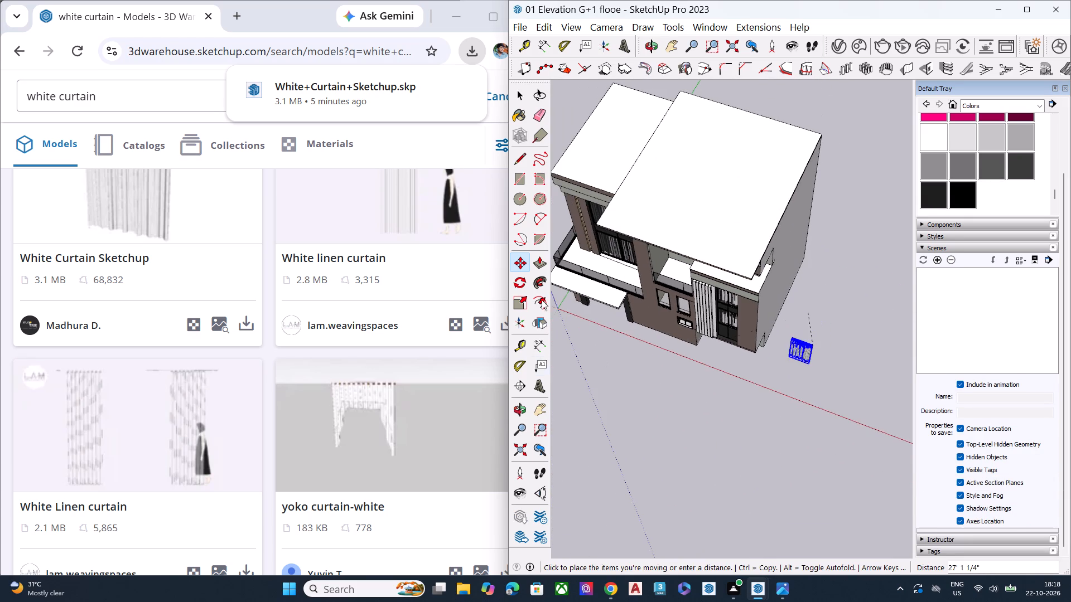
middle_click_drag(542, 300, 809, 201)
scroll(648, 290, "up", 9)
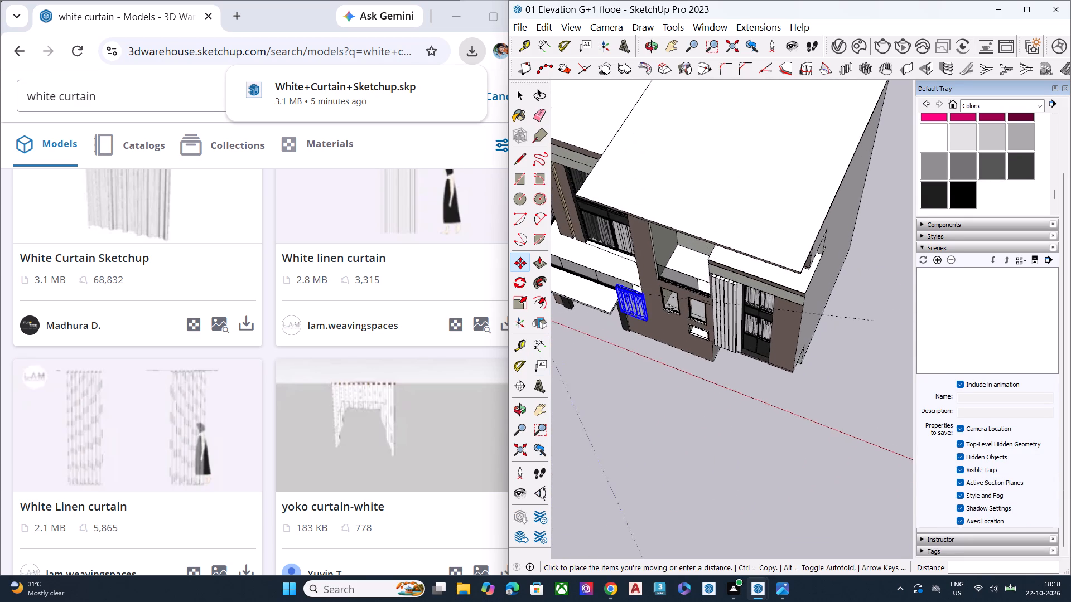
scroll(669, 309, "up", 1)
scroll(669, 309, "down", 1)
scroll(669, 309, "up", 9)
key("k")
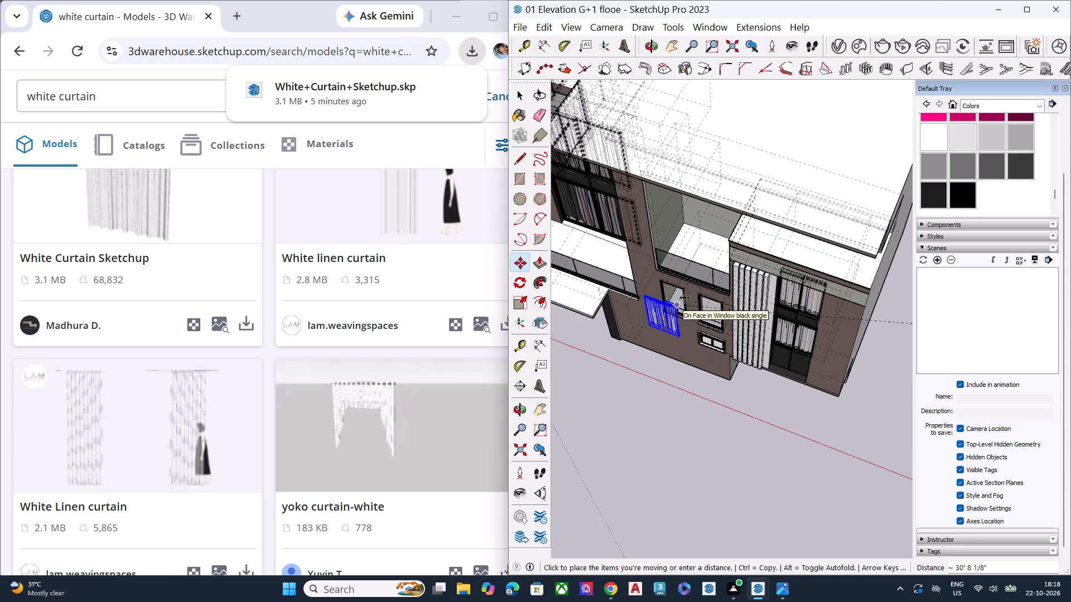
middle_click_drag(684, 298, 669, 299)
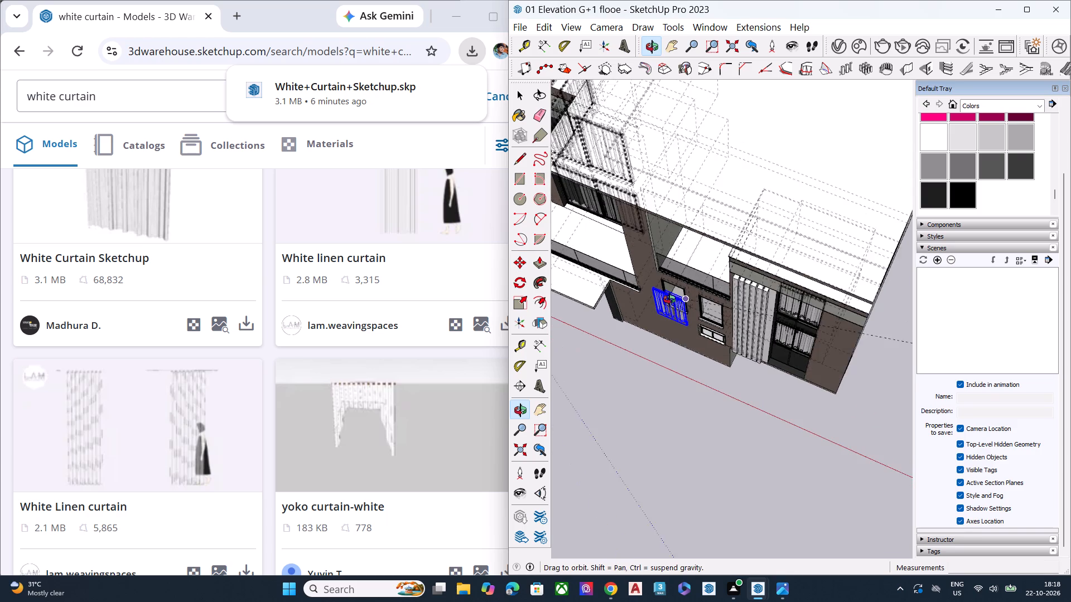
middle_click_drag(669, 299, 672, 289)
scroll(673, 287, "up", 16)
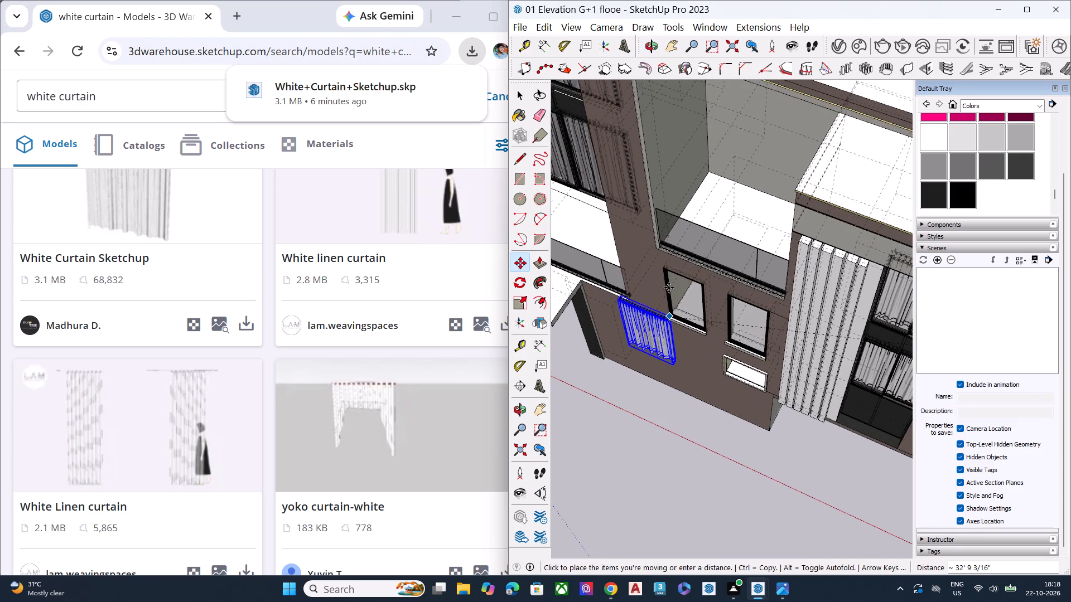
scroll(698, 273, "up", 1)
scroll(698, 273, "down", 1)
scroll(699, 272, "up", 6)
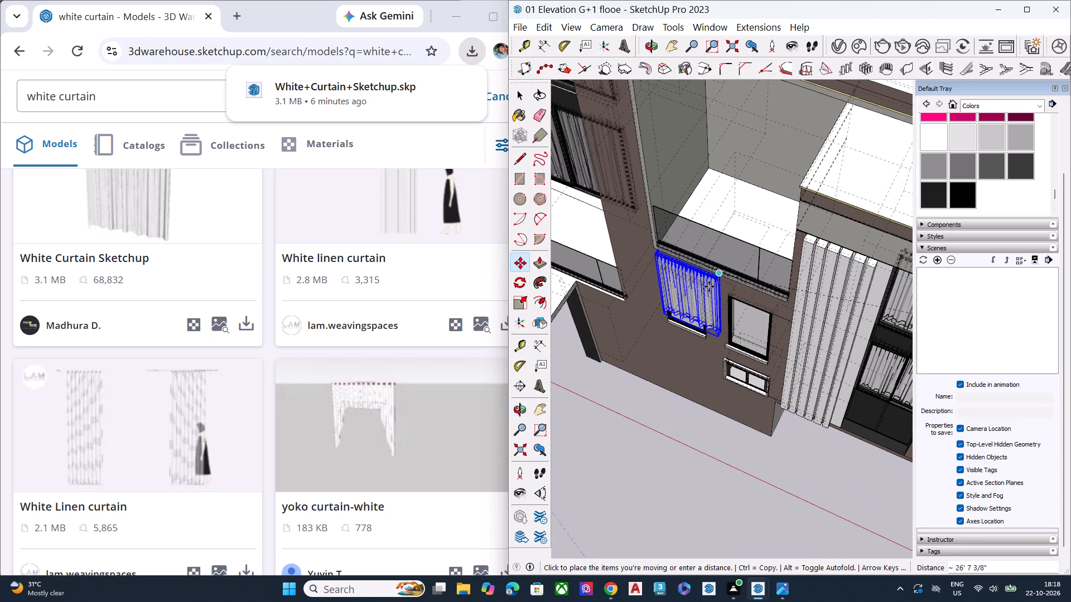
middle_click_drag(677, 278, 643, 200)
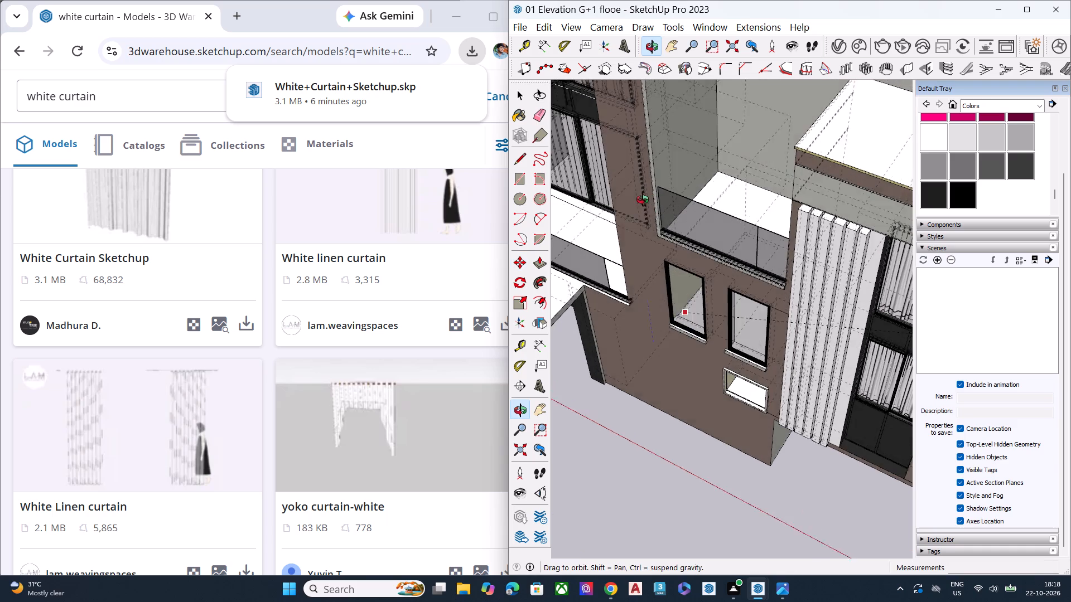
middle_click_drag(643, 200, 641, 196)
scroll(664, 264, "up", 16)
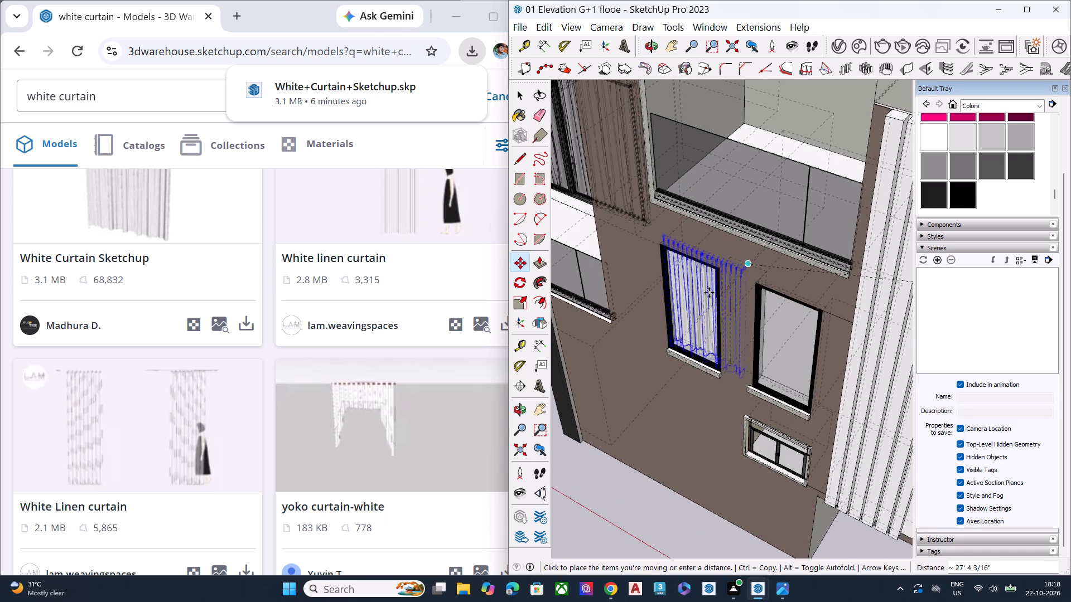
scroll(710, 290, "up", 1)
middle_click_drag(711, 289, 738, 188)
scroll(718, 230, "up", 8)
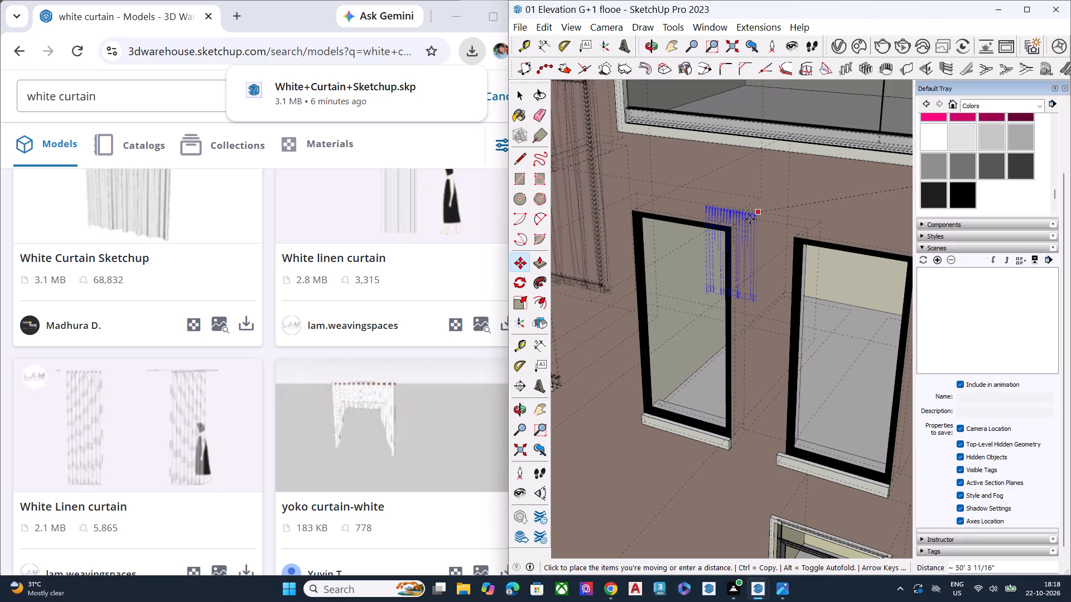
left_click(747, 222)
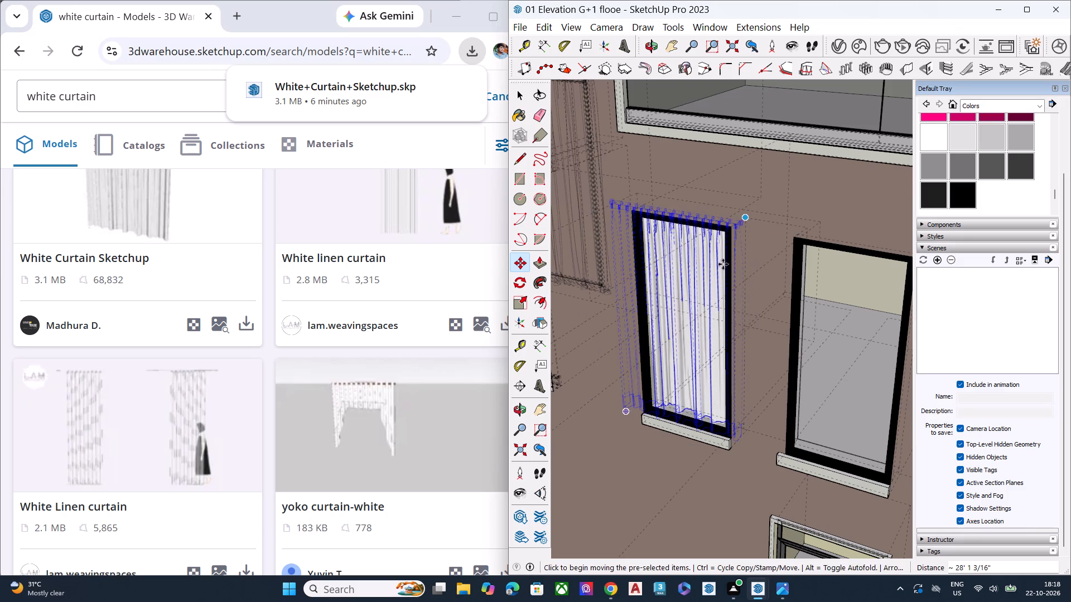
Move the curtain about 1 11/16" along the green axis, deeper behind the narrow window's frame.
scroll(703, 278, "up", 1)
middle_click_drag(713, 262, 847, 167)
scroll(773, 167, "up", 8)
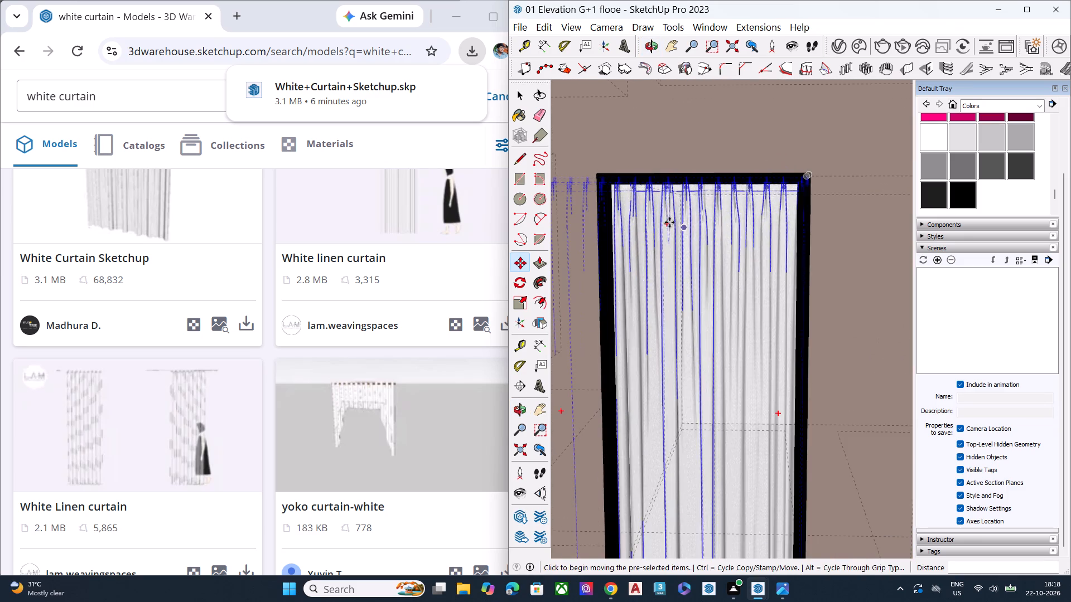
middle_click_drag(669, 211, 854, 157)
scroll(855, 157, "up", 9)
middle_click_drag(810, 198, 831, 132)
scroll(830, 135, "up", 2)
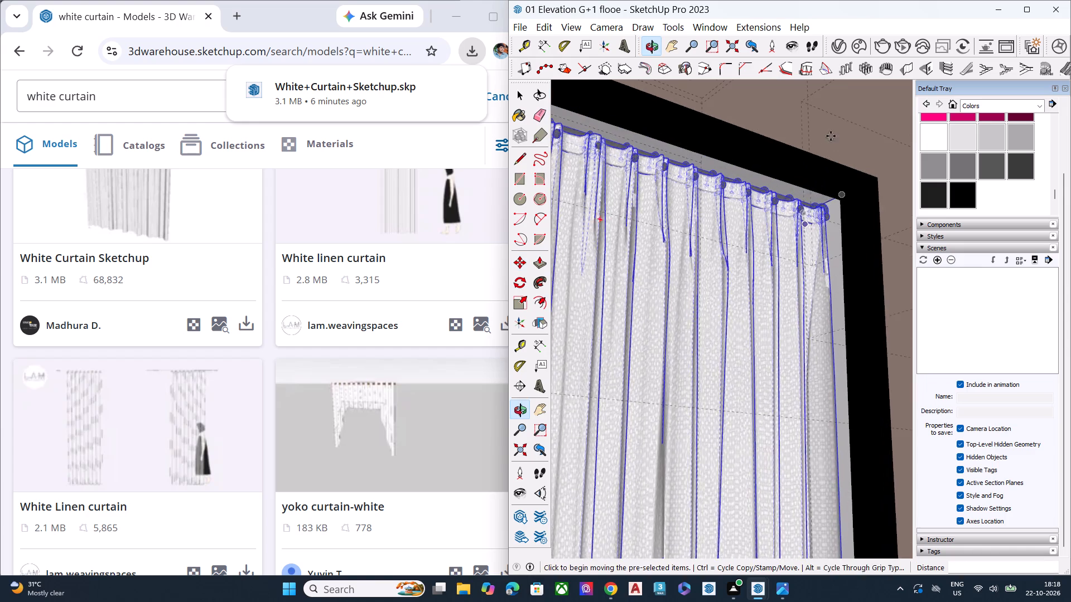
scroll(831, 136, "up", 3)
scroll(831, 186, "down", 1)
scroll(832, 192, "up", 3)
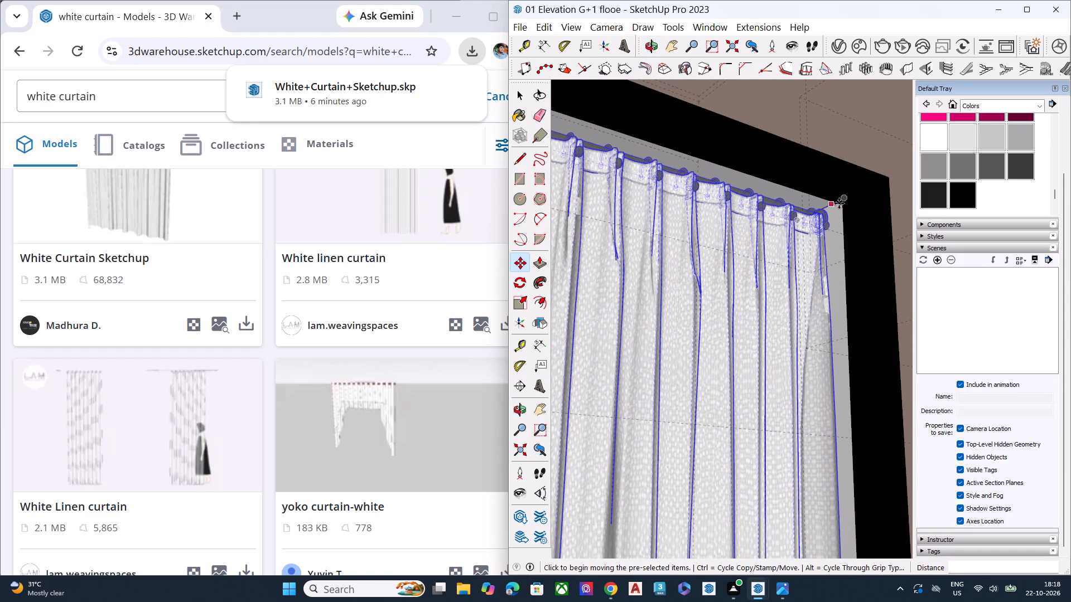
left_click(843, 199)
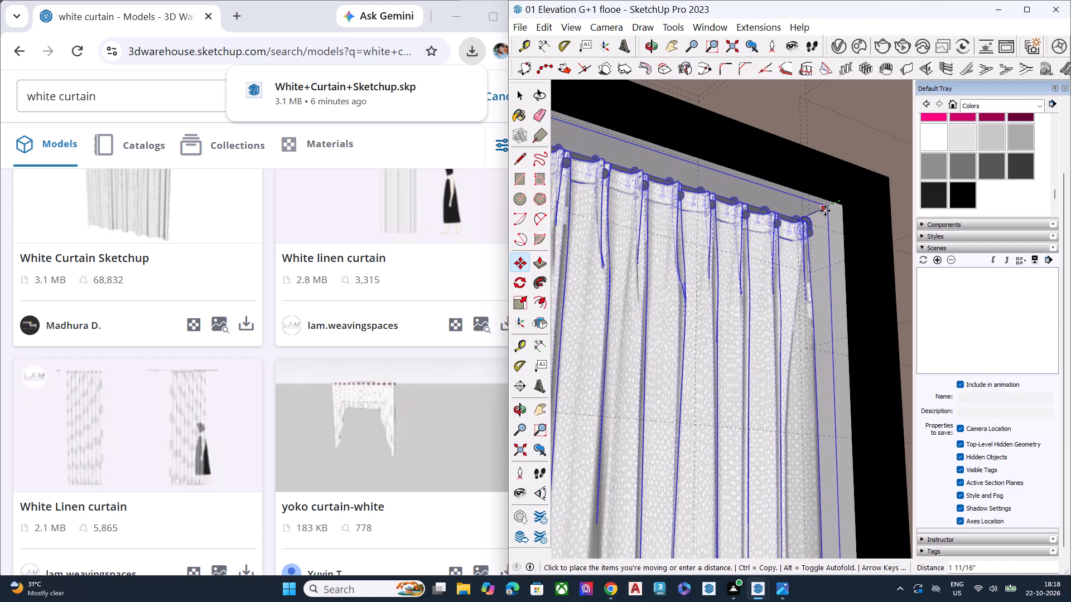
left_click(825, 211)
Scale the curtain from its left edge by about 0.69 in red and 2.16 in green so it fits within the narrow window's frame.
middle_click_drag(817, 224, 641, 303)
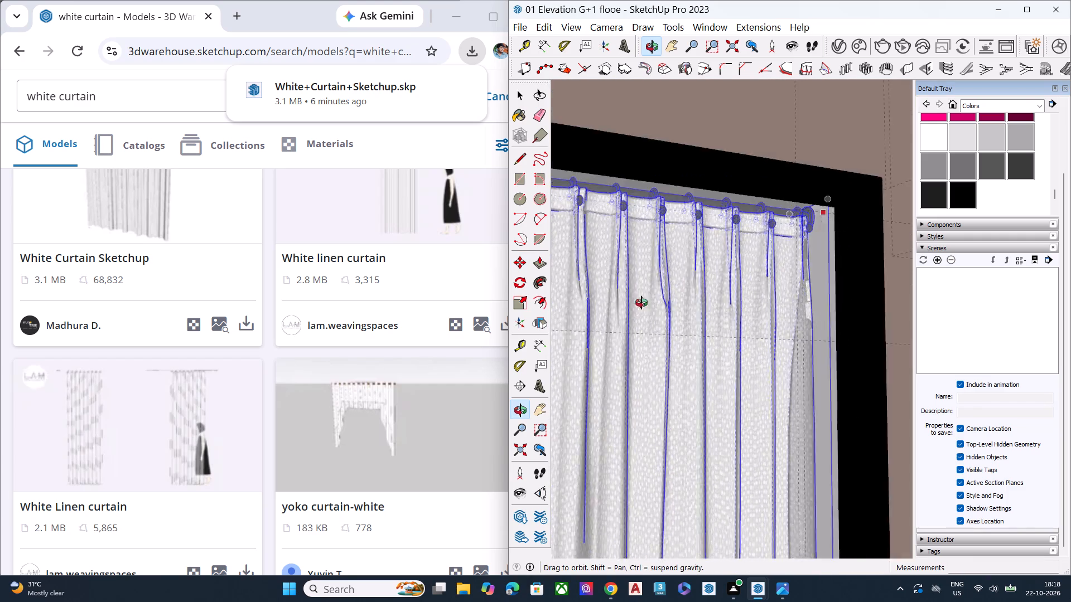
middle_click_drag(641, 303, 604, 318)
scroll(774, 246, "down", 10)
scroll(795, 275, "up", 1)
scroll(792, 276, "down", 7)
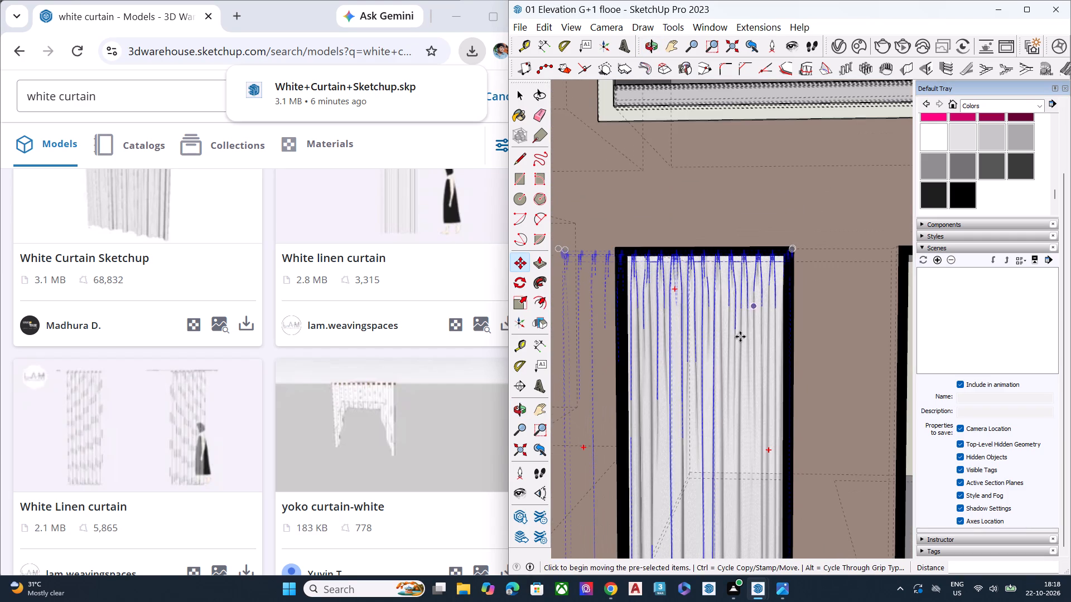
scroll(681, 327, "down", 8)
key("s")
scroll(628, 387, "up", 5)
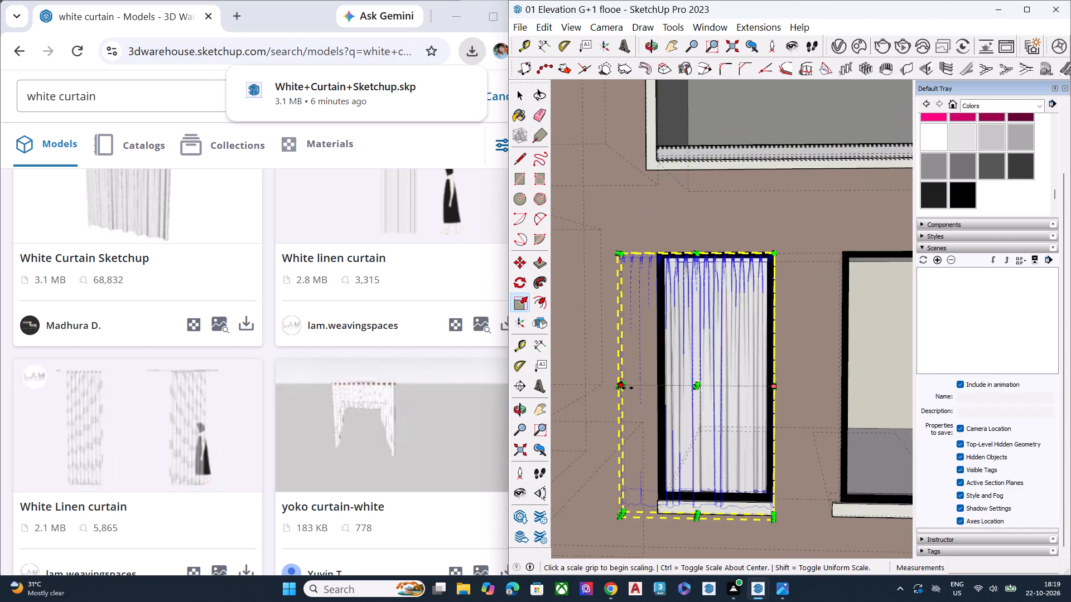
scroll(628, 388, "up", 3)
left_click(627, 387)
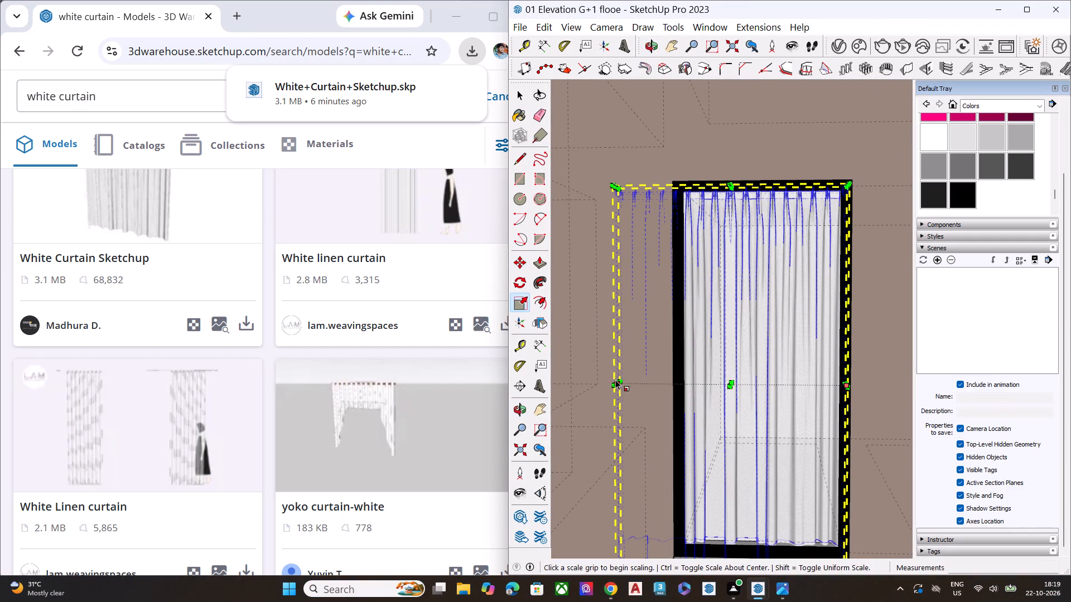
left_click(617, 380)
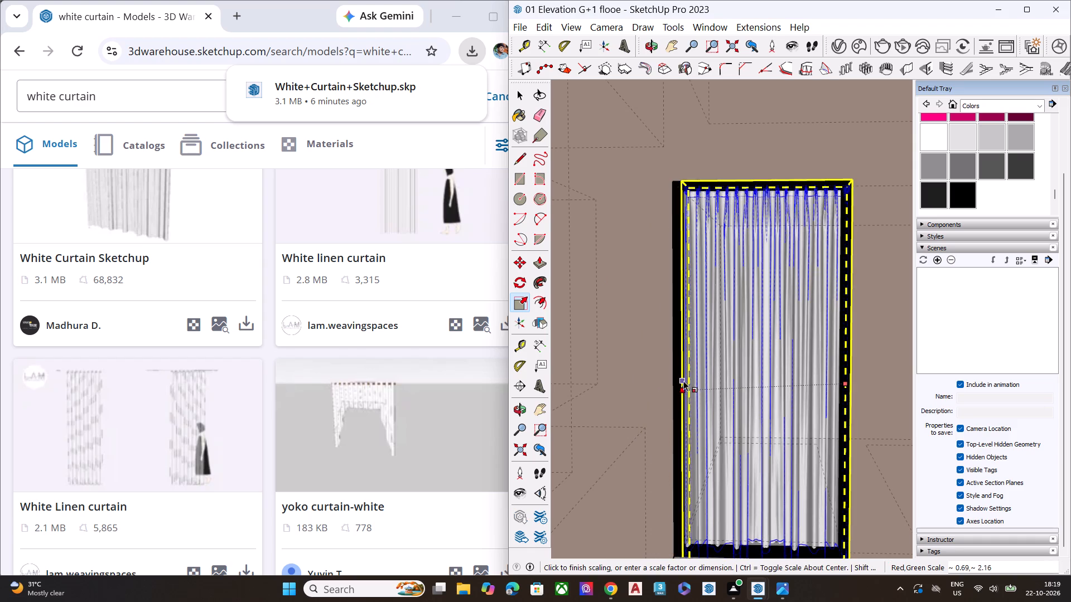
left_click(682, 379)
key("space")
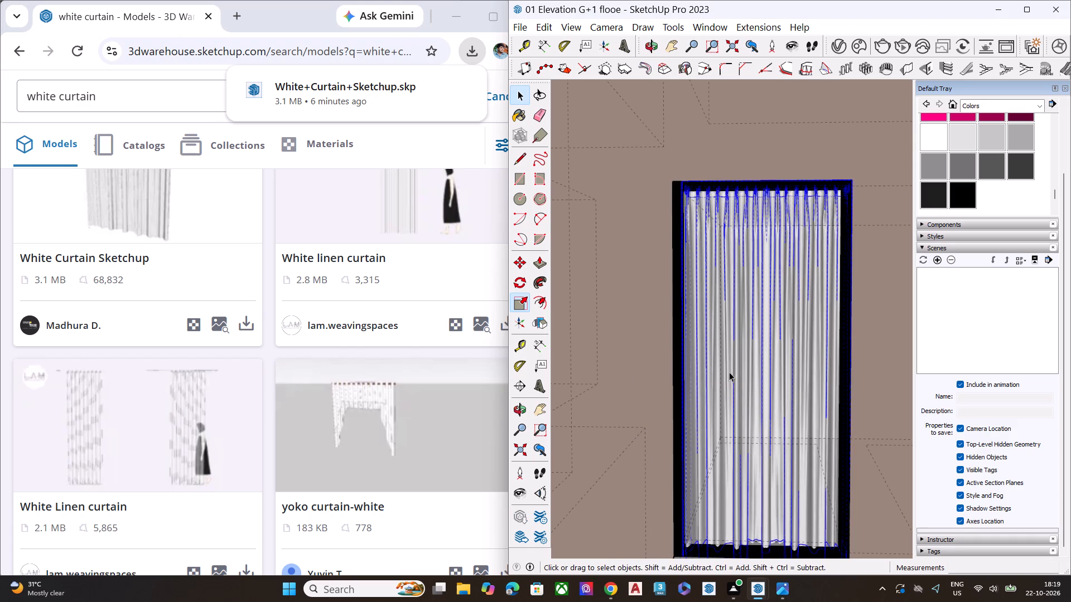
Scale the curtain up from its bottom edge by about 0.93 in blue so its hem ends near the left narrow window's sill.
scroll(736, 362, "up", 8)
middle_click_drag(736, 361, 580, 385)
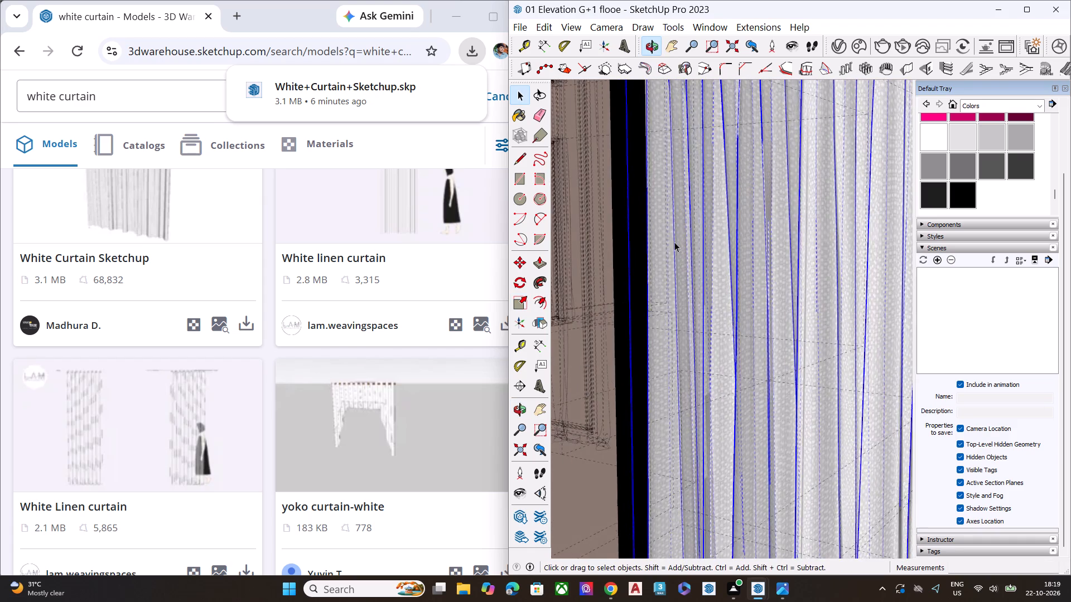
scroll(684, 231, "down", 10)
scroll(725, 206, "down", 9)
scroll(723, 469, "up", 3)
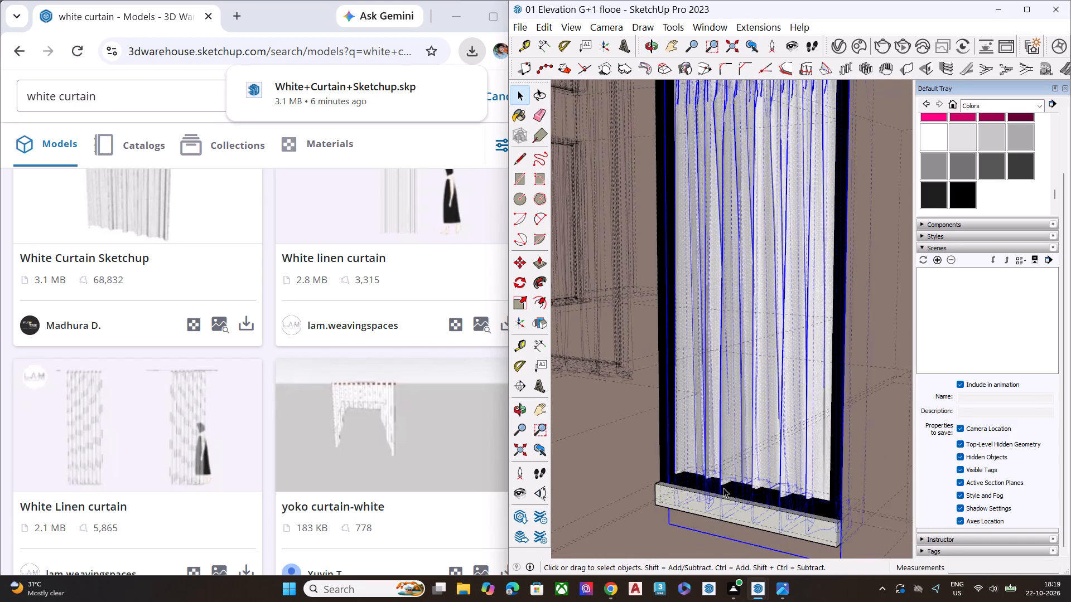
scroll(723, 488, "up", 1)
scroll(829, 313, "down", 3)
scroll(828, 310, "up", 1)
scroll(828, 310, "down", 6)
middle_click_drag(803, 380, 821, 308)
key("s")
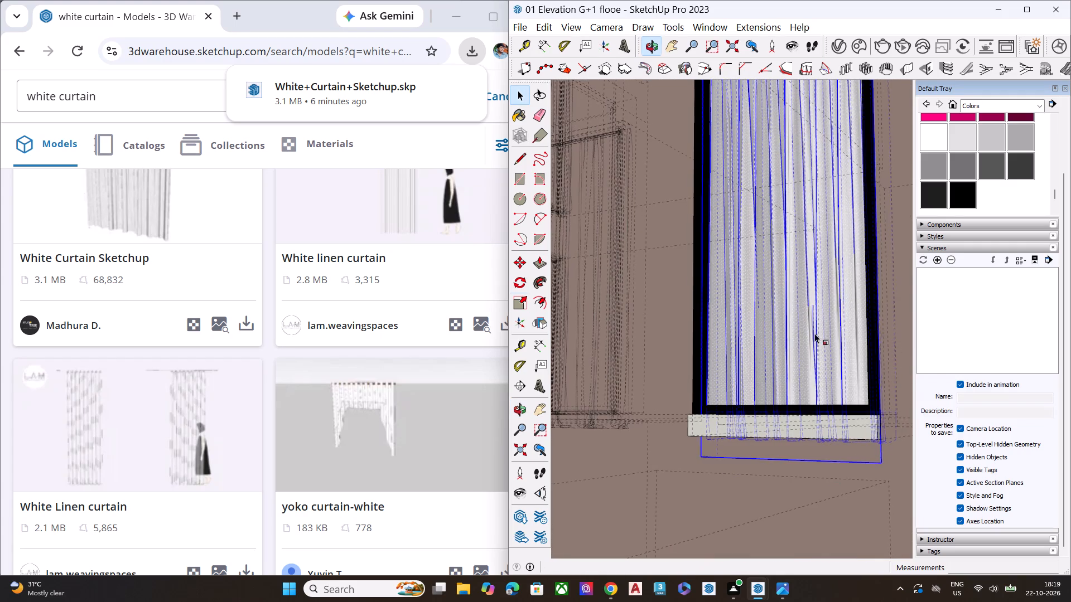
left_click(798, 456)
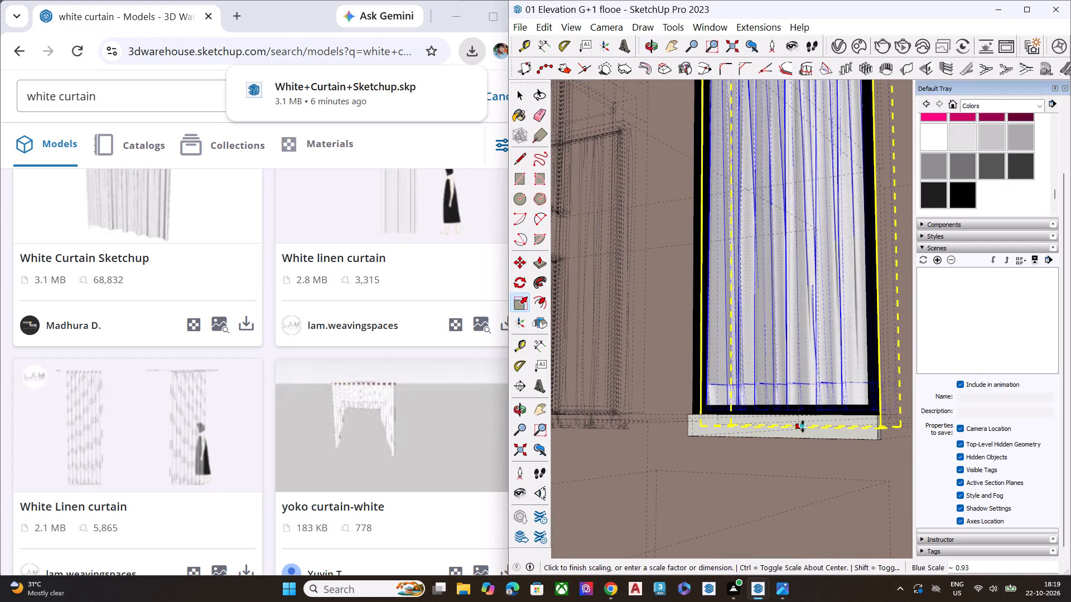
left_click(803, 426)
key("space")
Scale the curtain's depth by about 0.23 along the green axis.
middle_click_drag(837, 373, 787, 516)
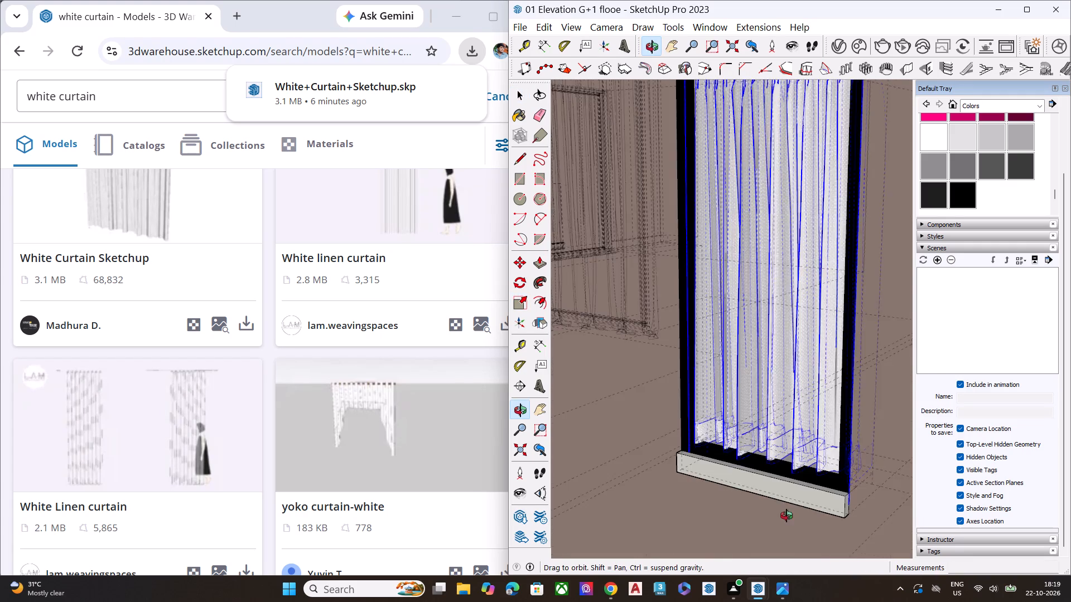
middle_click_drag(787, 516, 783, 527)
key("s")
left_click(794, 283)
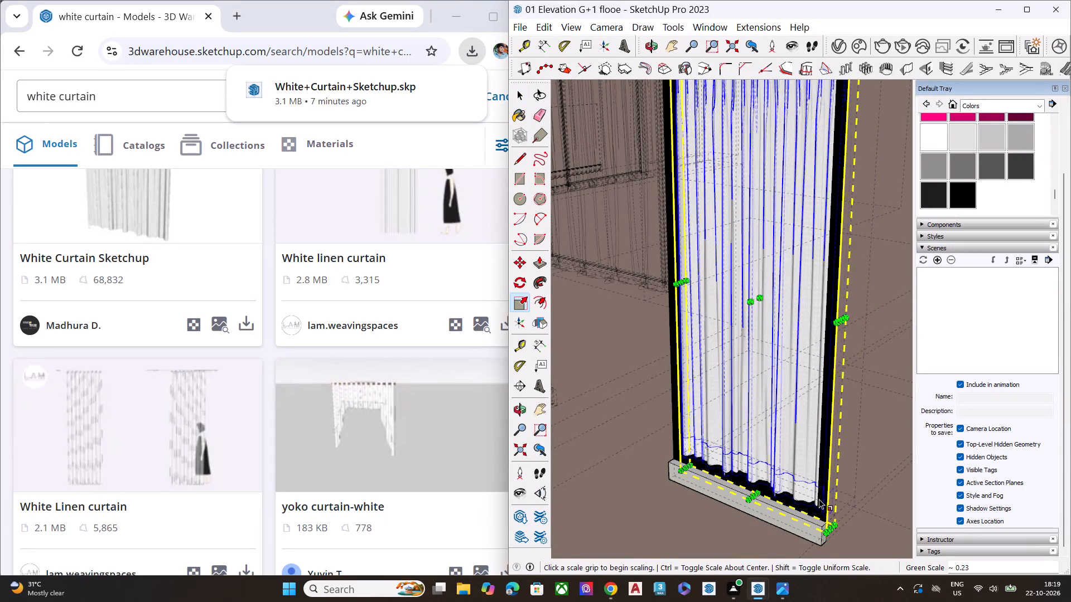
Move the flattened curtain about 4 7/16" deeper behind the left narrow window's frame.
key("m")
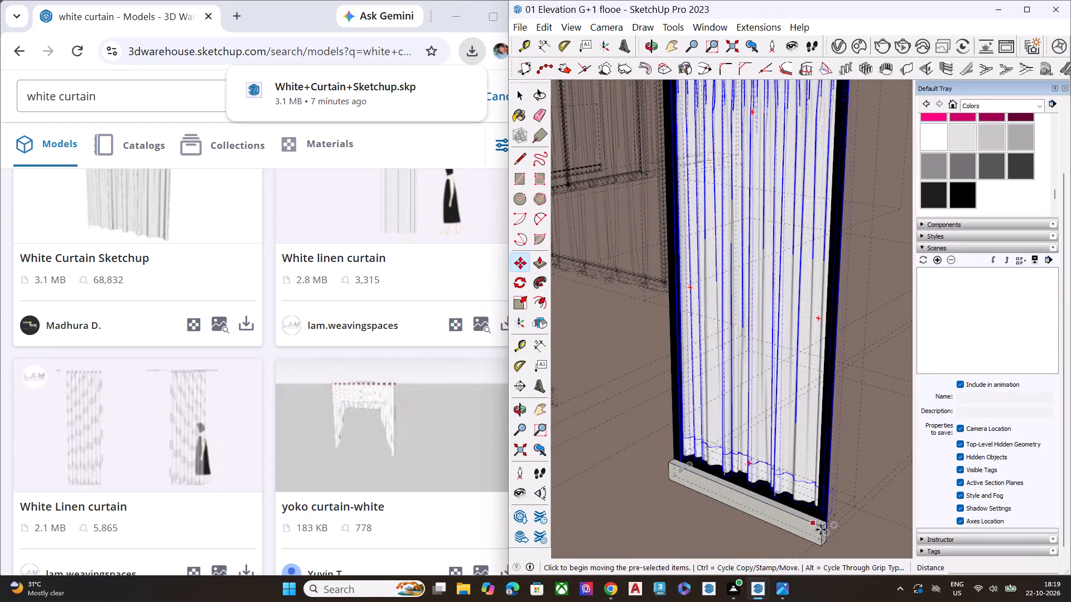
left_click(823, 535)
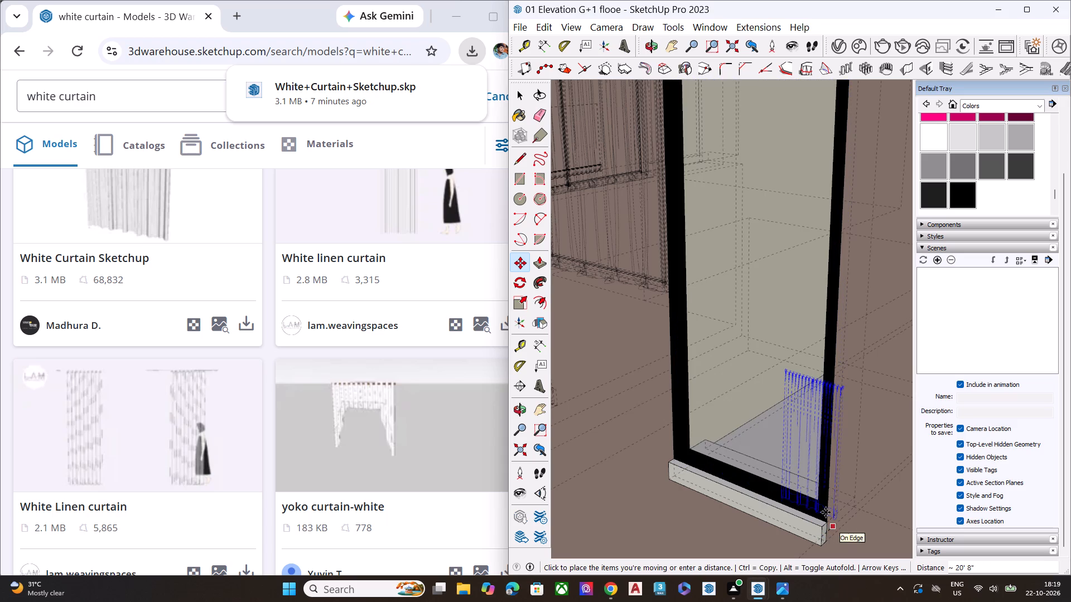
left_click(833, 516)
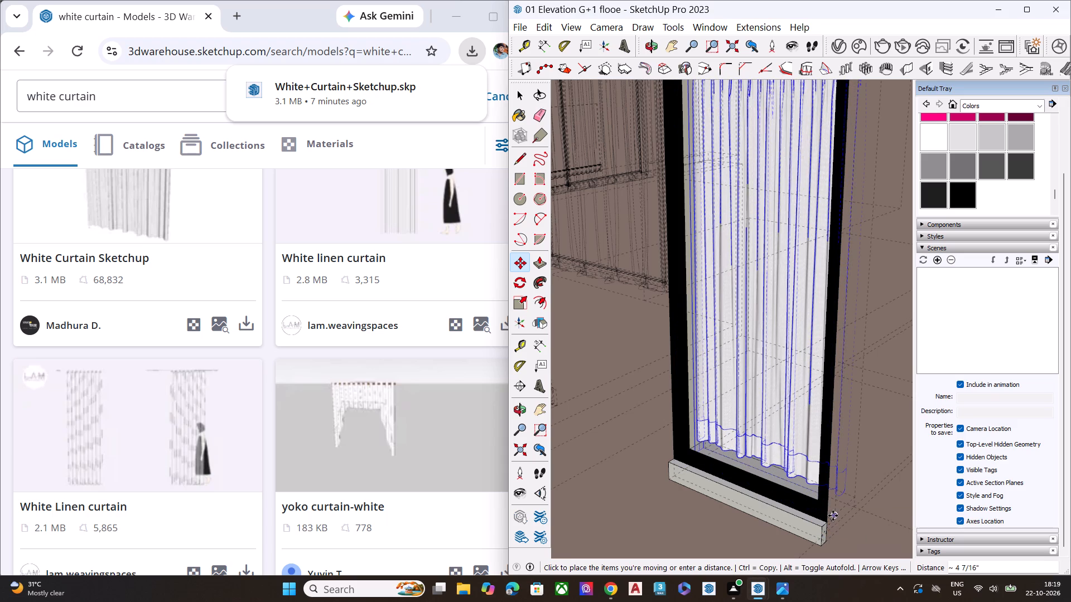
key("space")
Move the curtain by its top right corner about 1 13/16" to align it with the left narrow window's opening.
scroll(748, 383, "down", 16)
middle_click_drag(742, 375, 812, 325)
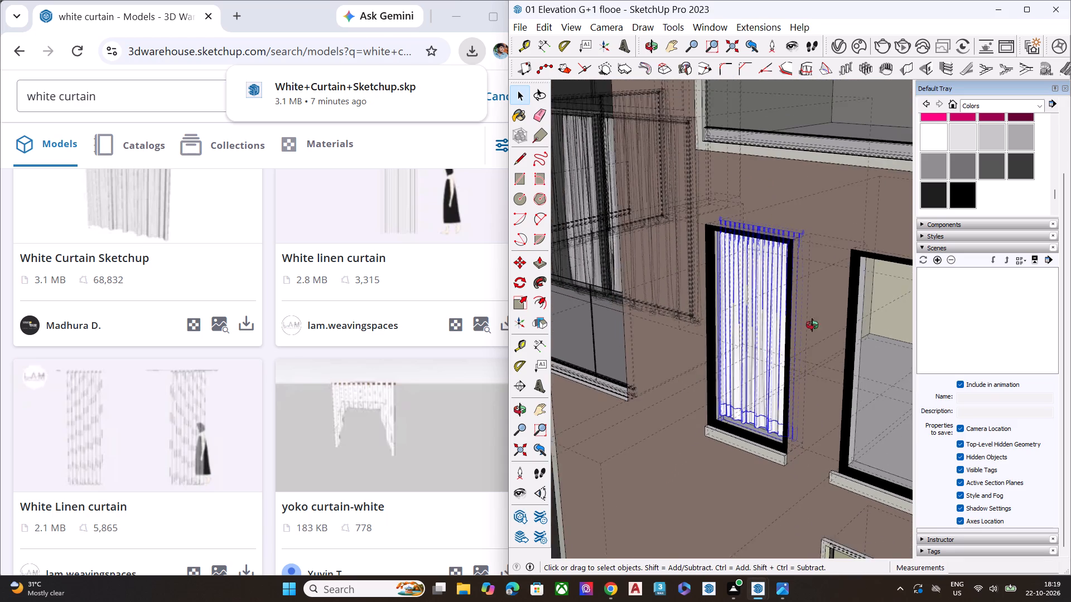
middle_click_drag(812, 325, 928, 289)
scroll(845, 228, "up", 9)
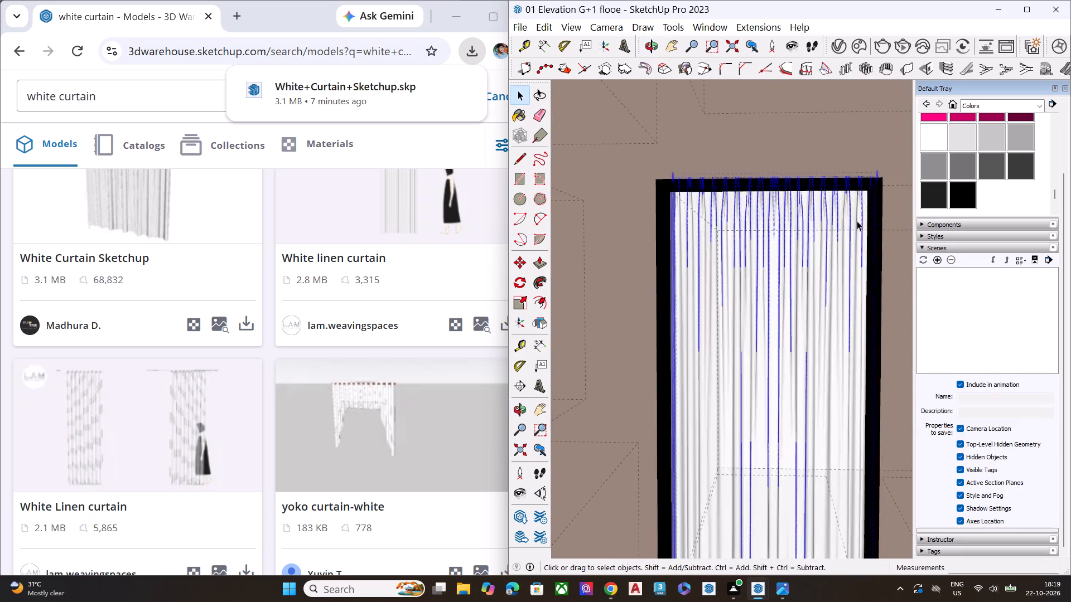
scroll(827, 225, "down", 7)
middle_click_drag(816, 217, 795, 259)
key("m")
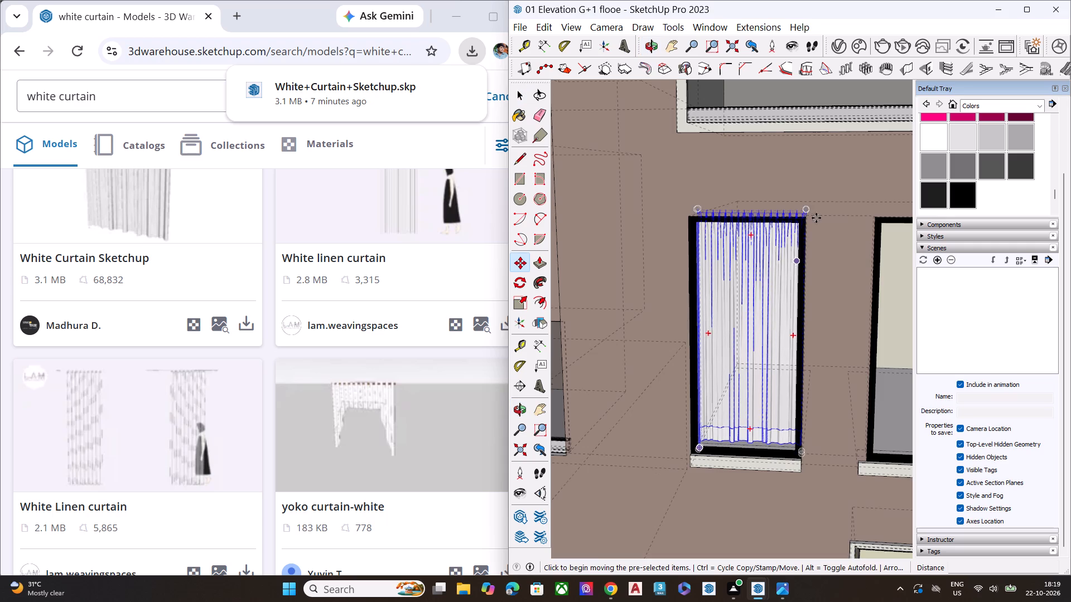
scroll(813, 193, "up", 10)
scroll(803, 221, "down", 3)
scroll(803, 217, "up", 7)
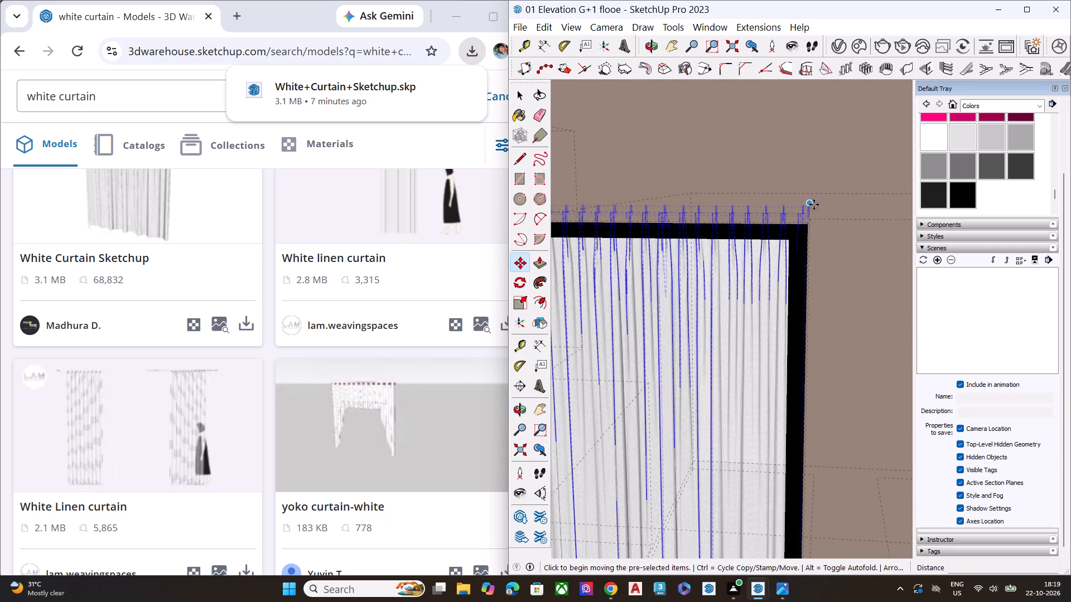
left_click(814, 205)
middle_click_drag(785, 244, 899, 164)
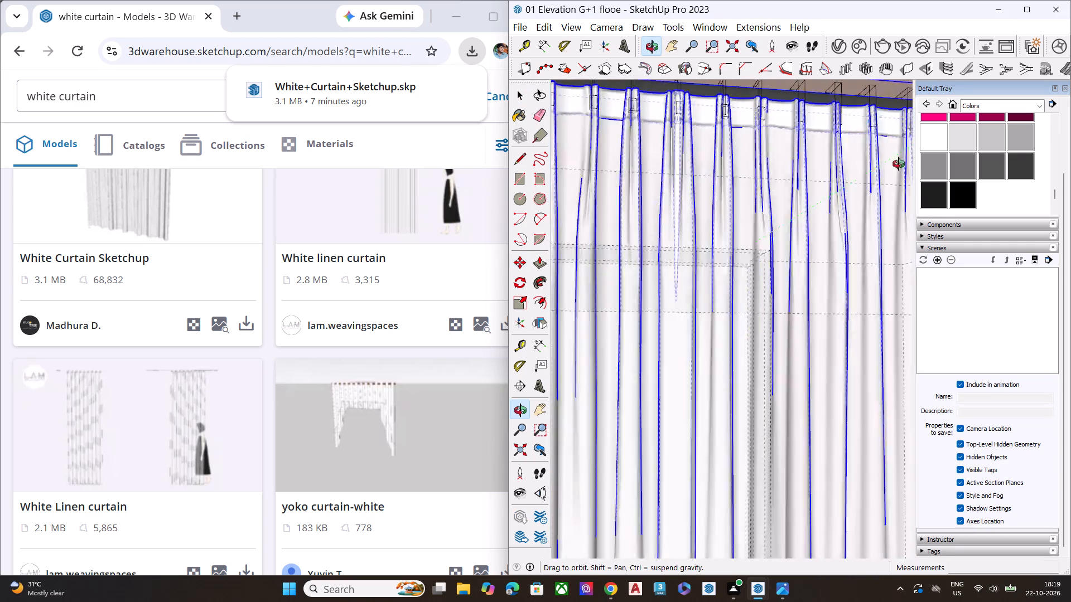
middle_click_drag(899, 164, 934, 150)
middle_click_drag(718, 285, 823, 206)
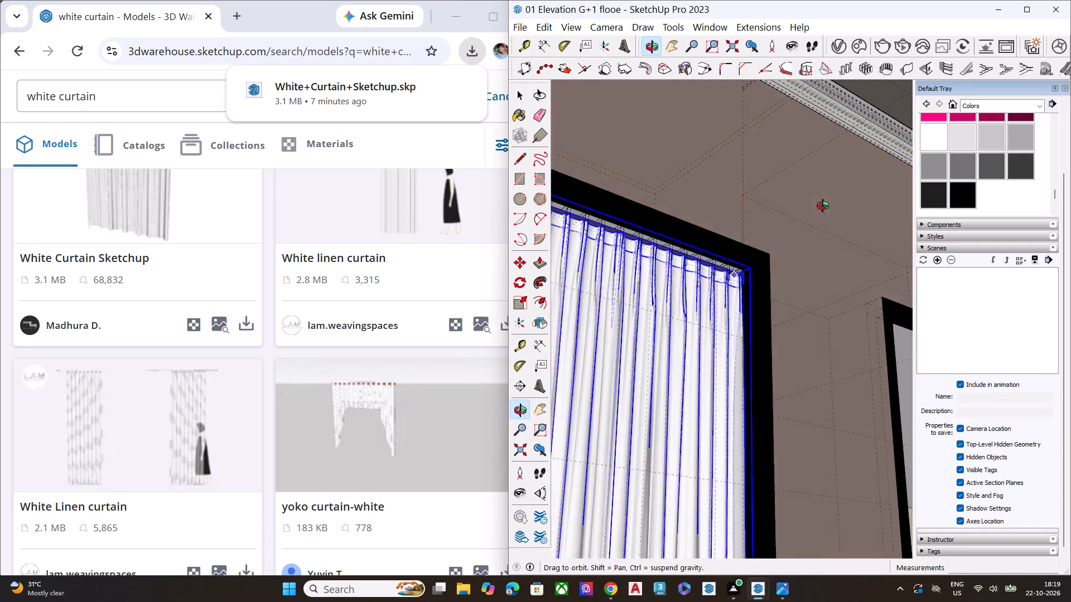
middle_click_drag(823, 206, 812, 218)
scroll(713, 285, "up", 9)
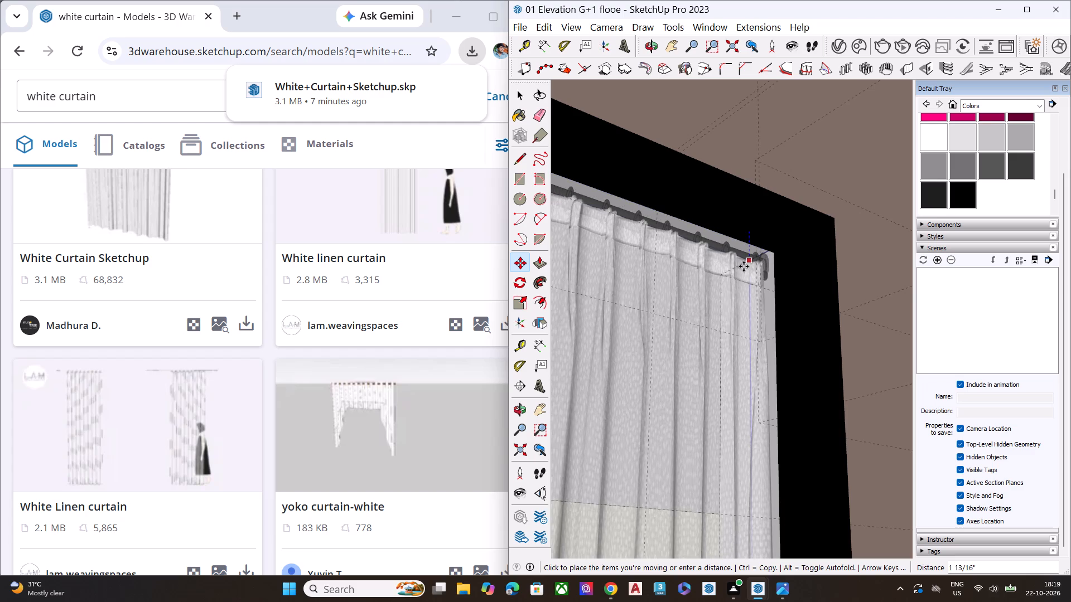
left_click(744, 266)
key("space")
Copy the curtain by its top left corner about 4' 3 7/8" across to the right narrow window below the balcony.
scroll(640, 287, "down", 8)
middle_click_drag(739, 302, 641, 351)
scroll(705, 219, "down", 6)
scroll(705, 219, "up", 1)
scroll(705, 219, "down", 13)
middle_click_drag(710, 275, 616, 396)
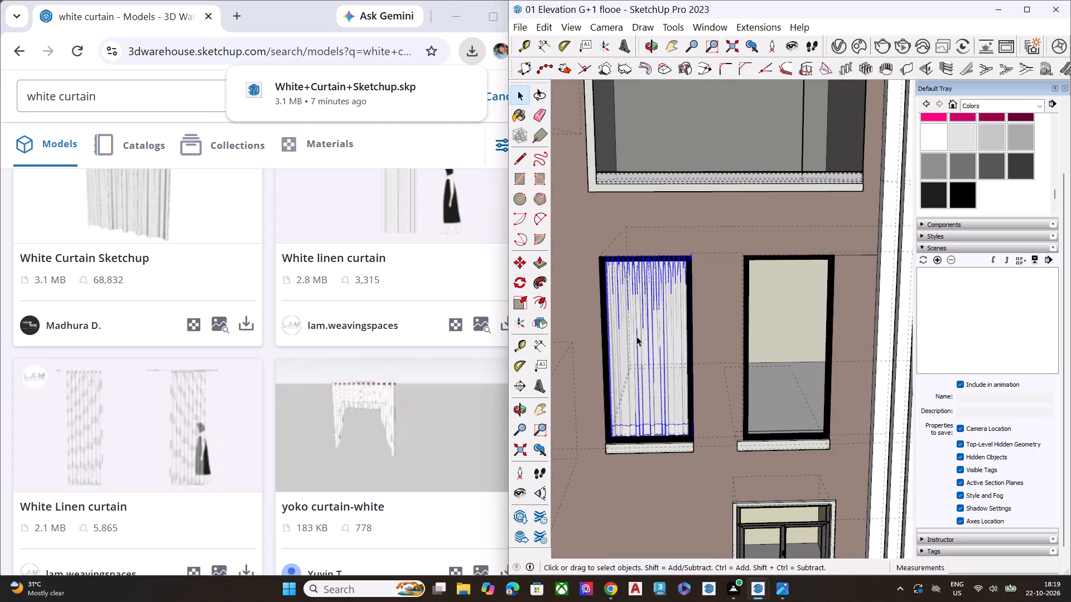
middle_click_drag(636, 336, 623, 308)
scroll(626, 299, "up", 1)
key("m")
scroll(614, 235, "up", 7)
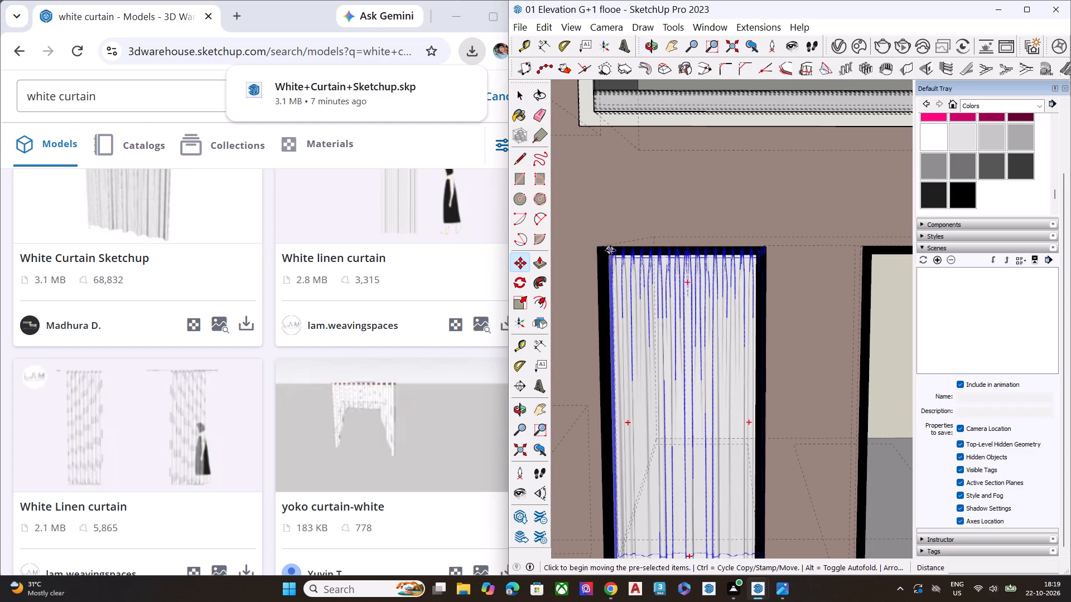
left_click(610, 250)
scroll(535, 249, "down", 5)
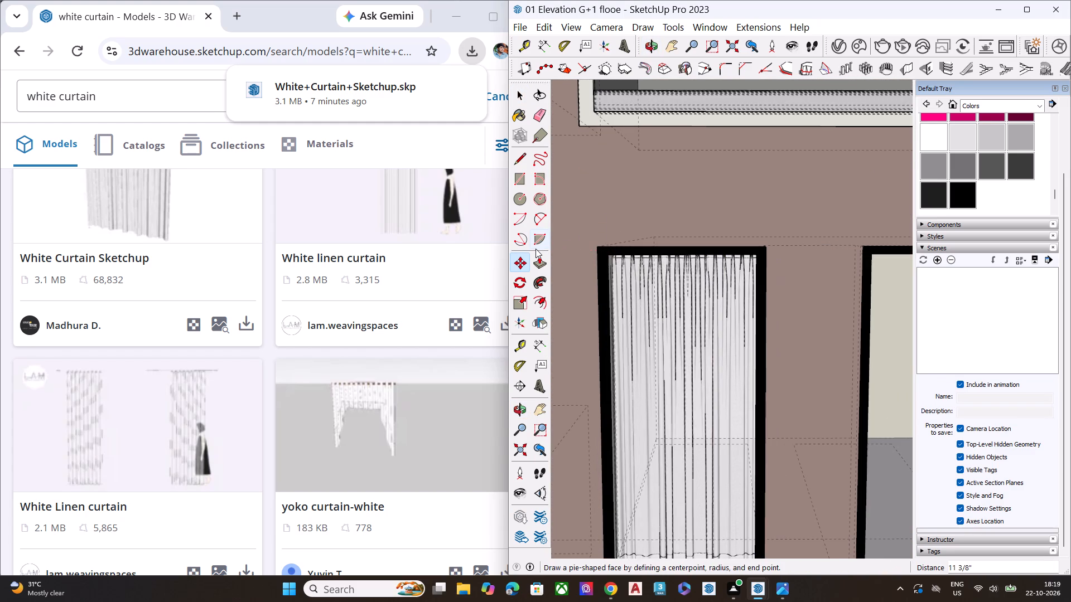
scroll(535, 249, "down", 3)
scroll(726, 267, "down", 9)
scroll(783, 292, "up", 2)
scroll(783, 292, "down", 2)
scroll(783, 290, "up", 2)
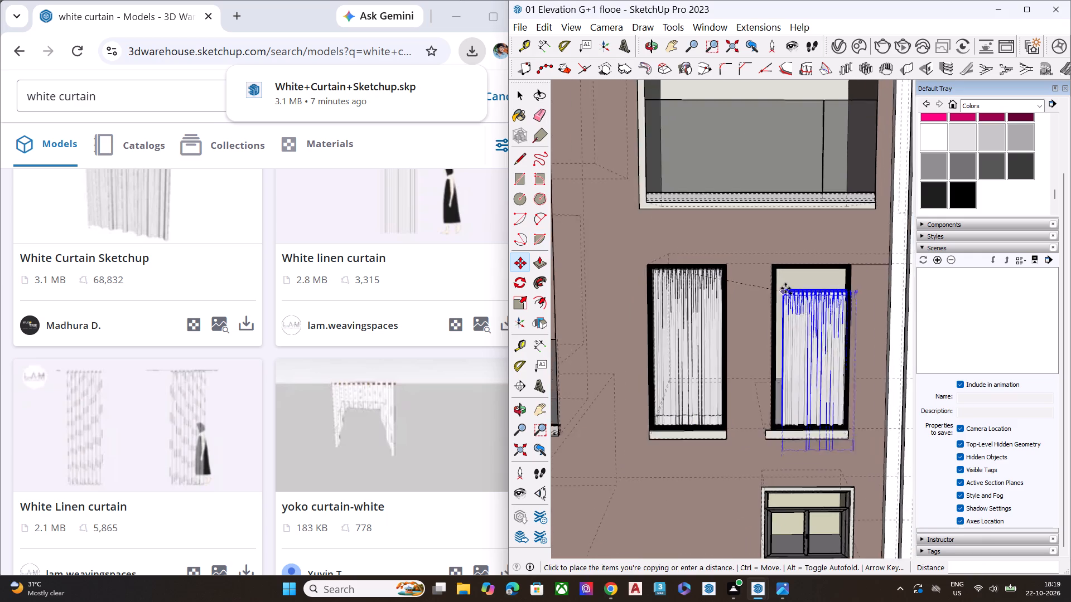
scroll(785, 288, "up", 4)
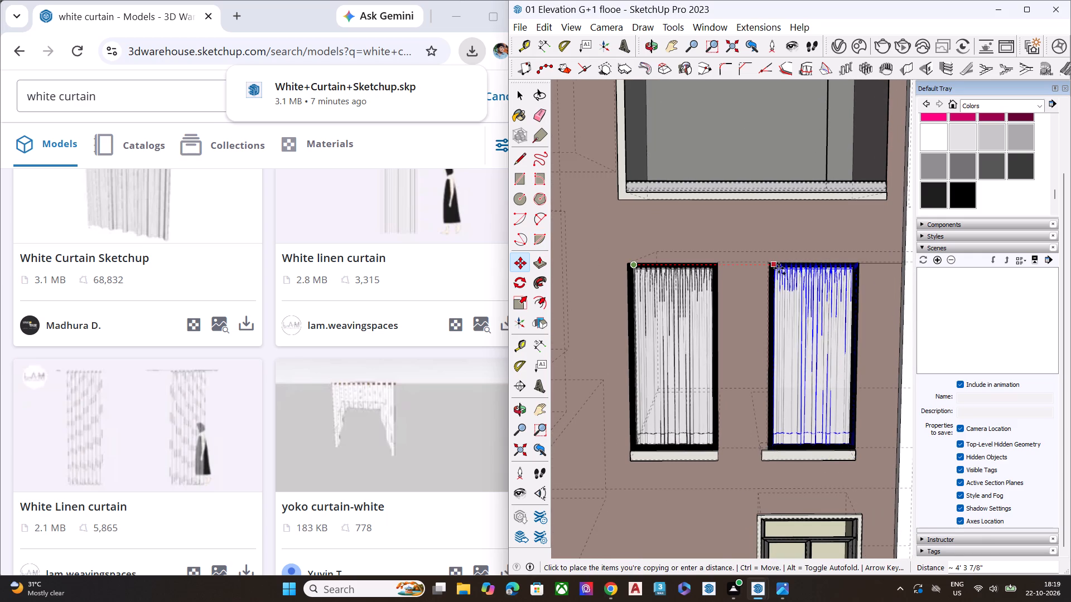
left_click(779, 268)
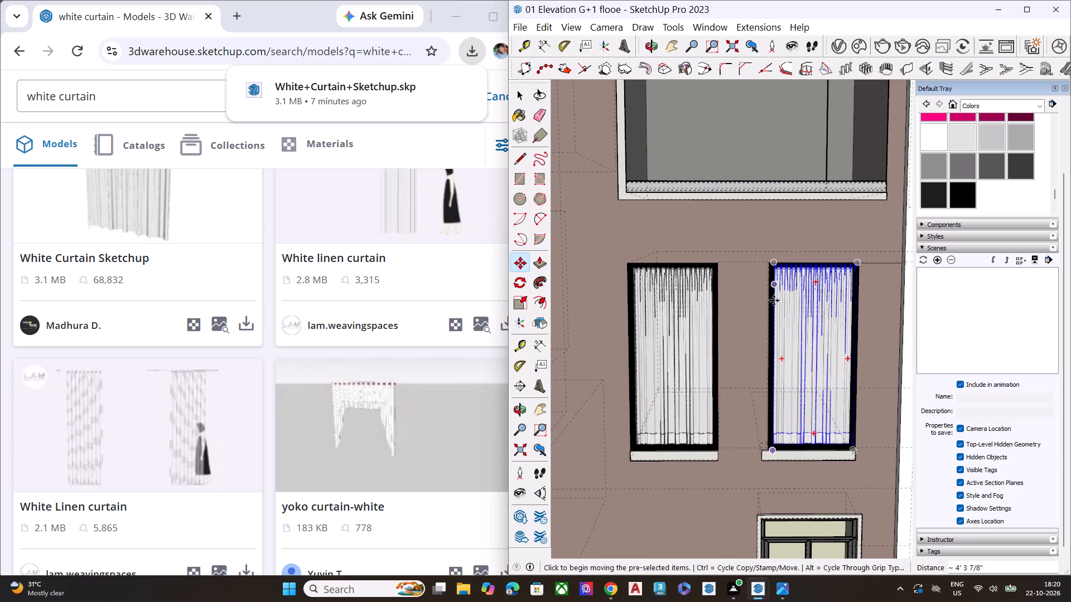
Move the copied curtain about 1 3/4" along the red axis toward the right narrow window's left edge.
middle_click_drag(774, 300, 819, 523)
scroll(841, 274, "up", 7)
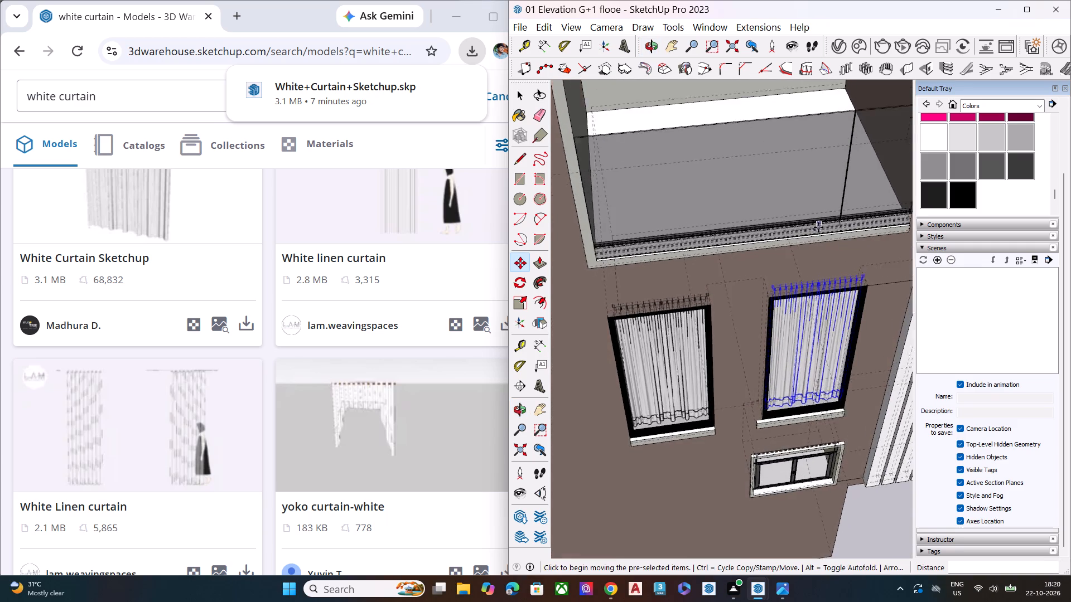
scroll(818, 227, "up", 2)
scroll(764, 349, "up", 8)
scroll(764, 342, "down", 1)
scroll(764, 342, "up", 1)
scroll(754, 273, "up", 1)
scroll(754, 273, "down", 1)
scroll(754, 273, "up", 7)
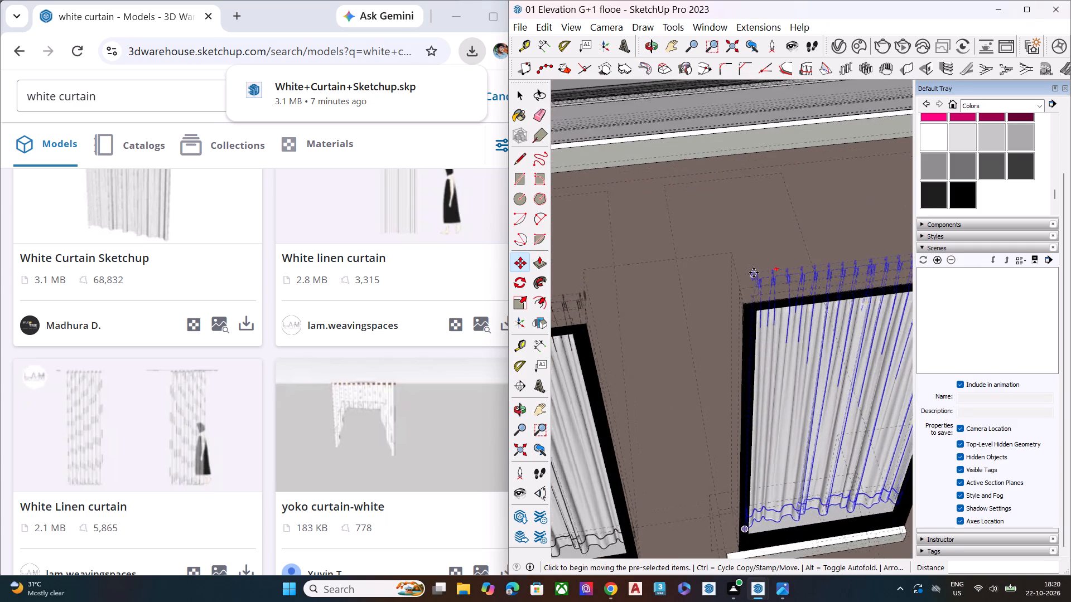
scroll(754, 273, "up", 14)
scroll(752, 289, "down", 1)
scroll(752, 289, "up", 8)
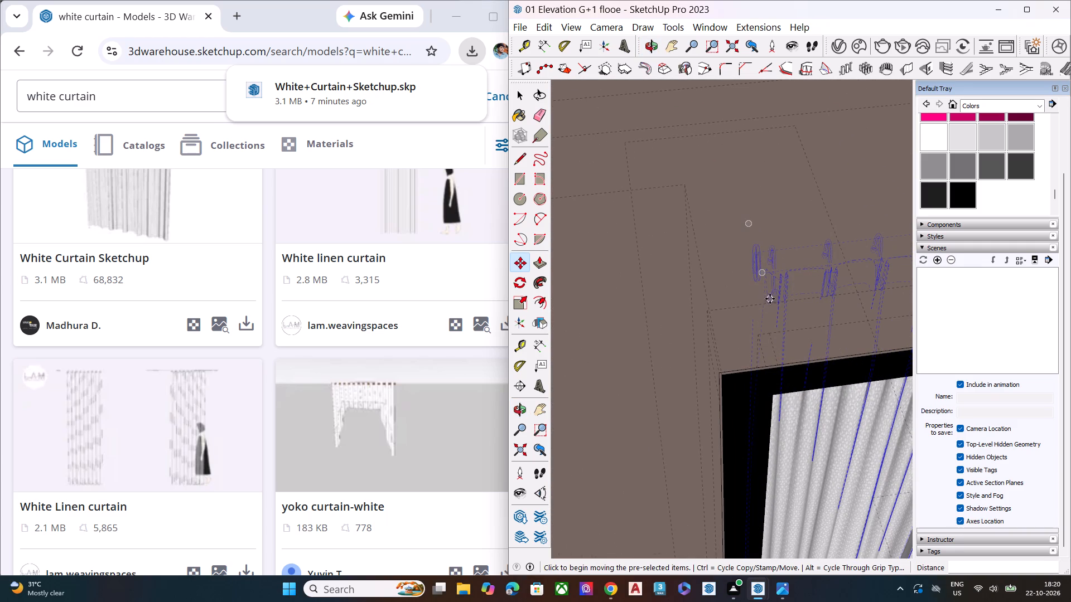
left_click(763, 273)
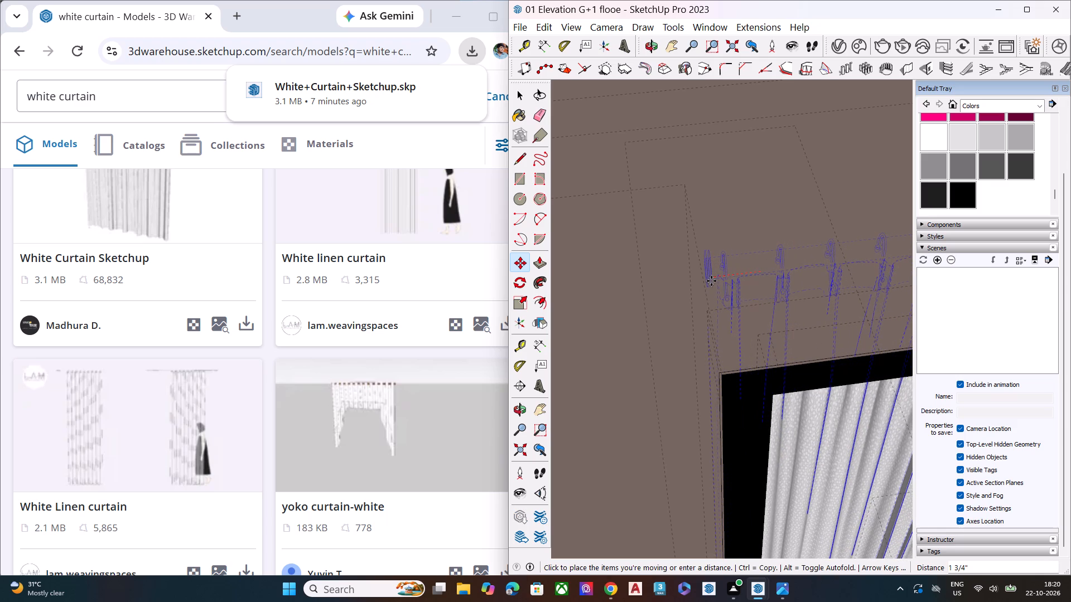
left_click(711, 281)
key("space")
Deselect the curtain and turn off the display of back edges.
scroll(689, 291, "down", 1)
scroll(689, 291, "up", 1)
scroll(687, 292, "down", 7)
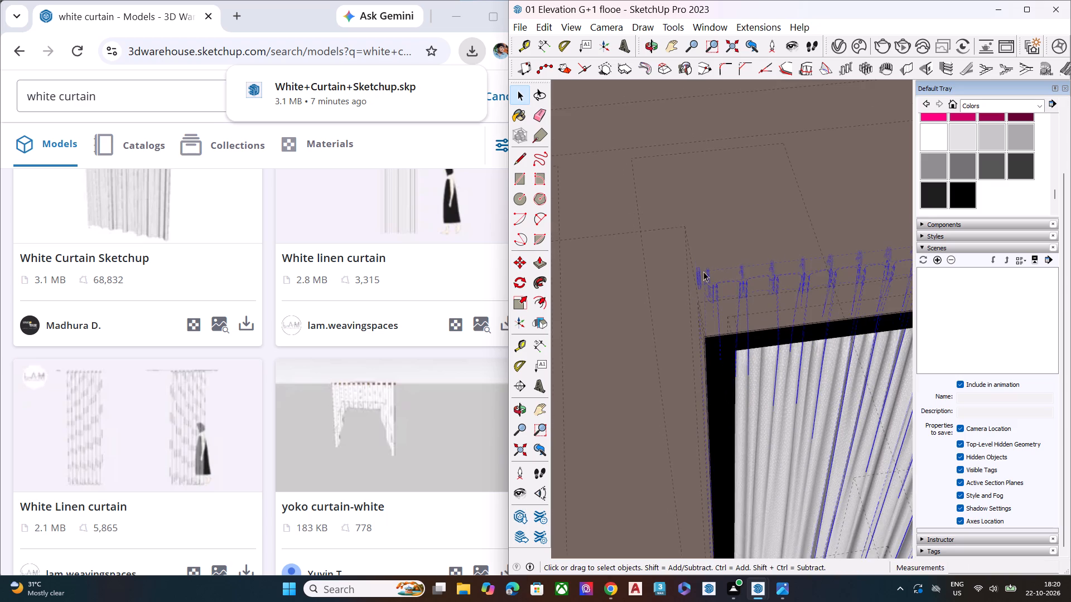
scroll(703, 271, "down", 18)
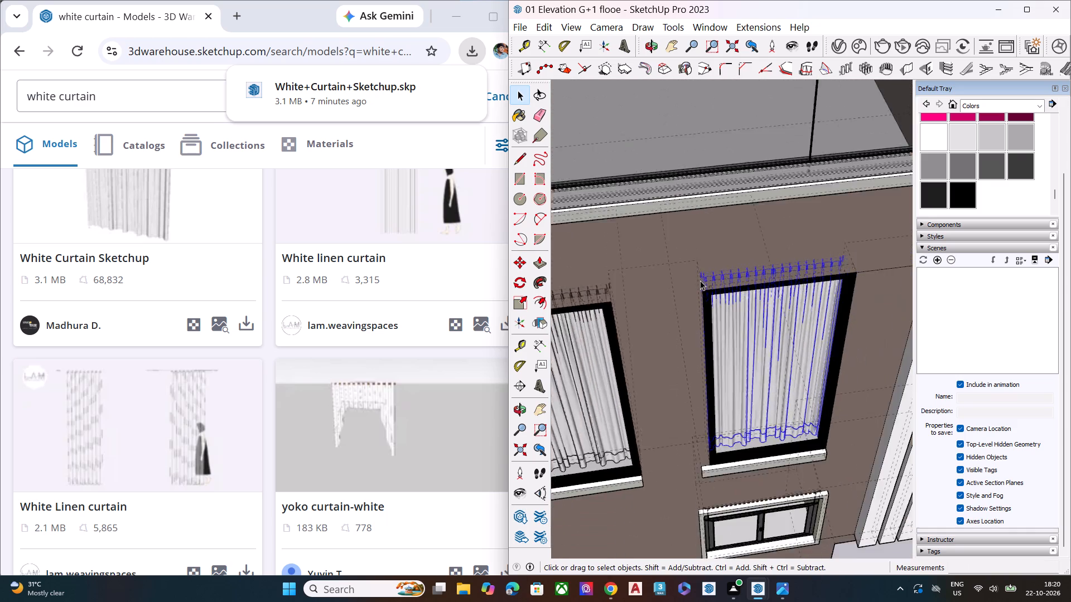
scroll(700, 280, "down", 10)
left_click(818, 482)
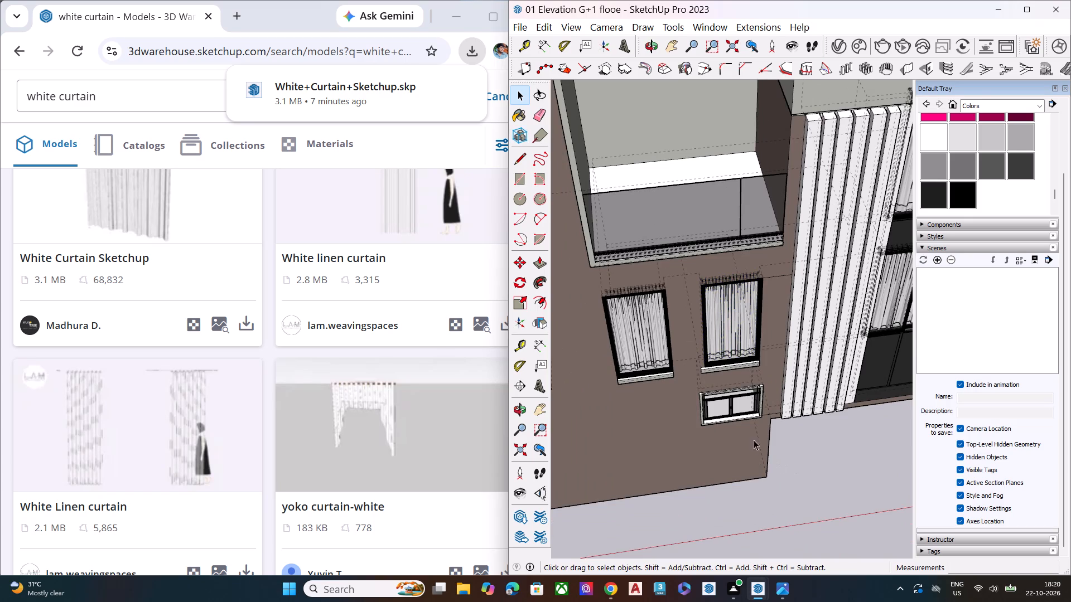
middle_click_drag(747, 433, 719, 275)
key("k")
scroll(720, 285, "down", 4)
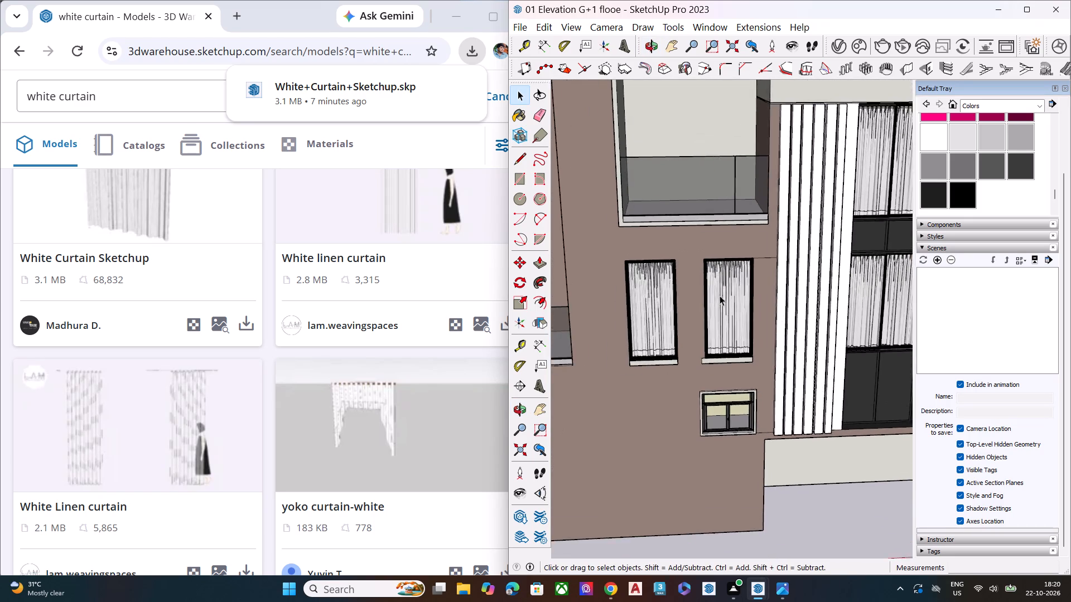
scroll(720, 295, "down", 5)
middle_click_drag(733, 356, 774, 251)
scroll(774, 251, "up", 1)
scroll(758, 342, "down", 3)
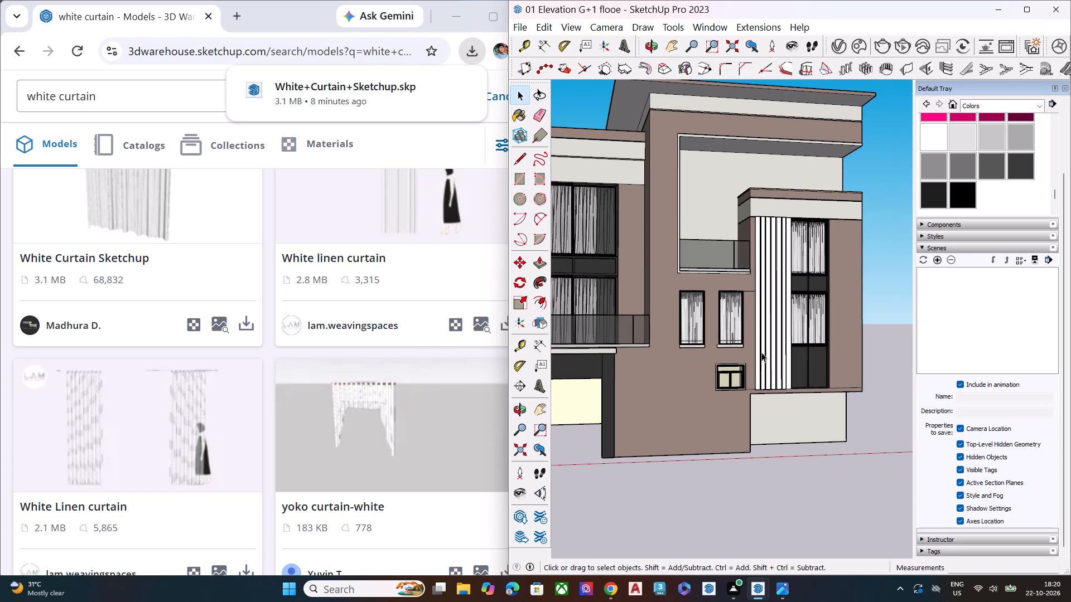
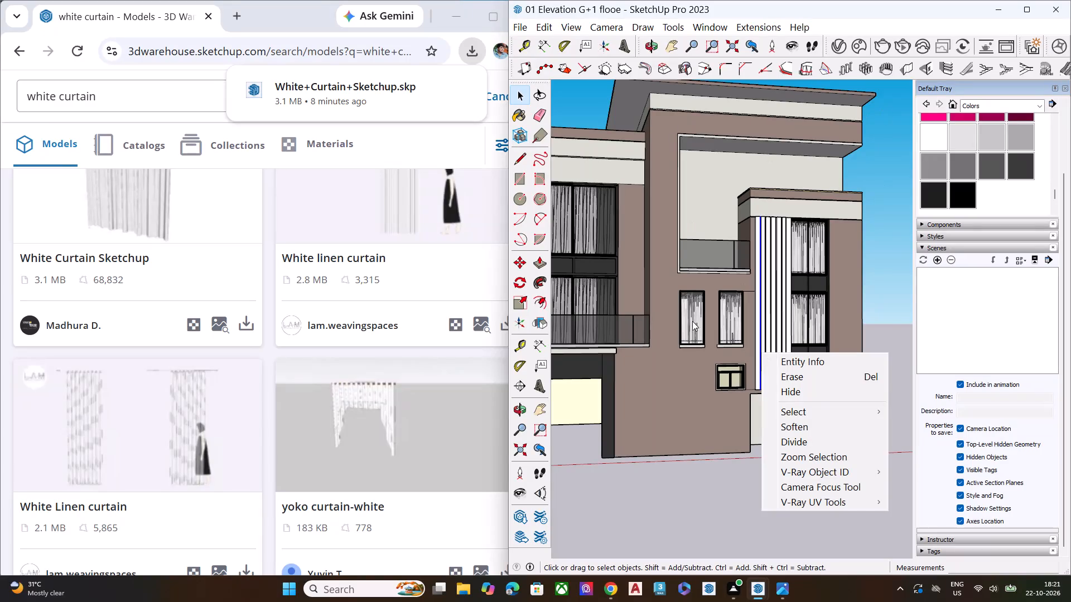
Examine the house from several angles and distances, checking the curtained windows, the balcony and the side elevation.
left_click(880, 294)
middle_click_drag(838, 285, 875, 377)
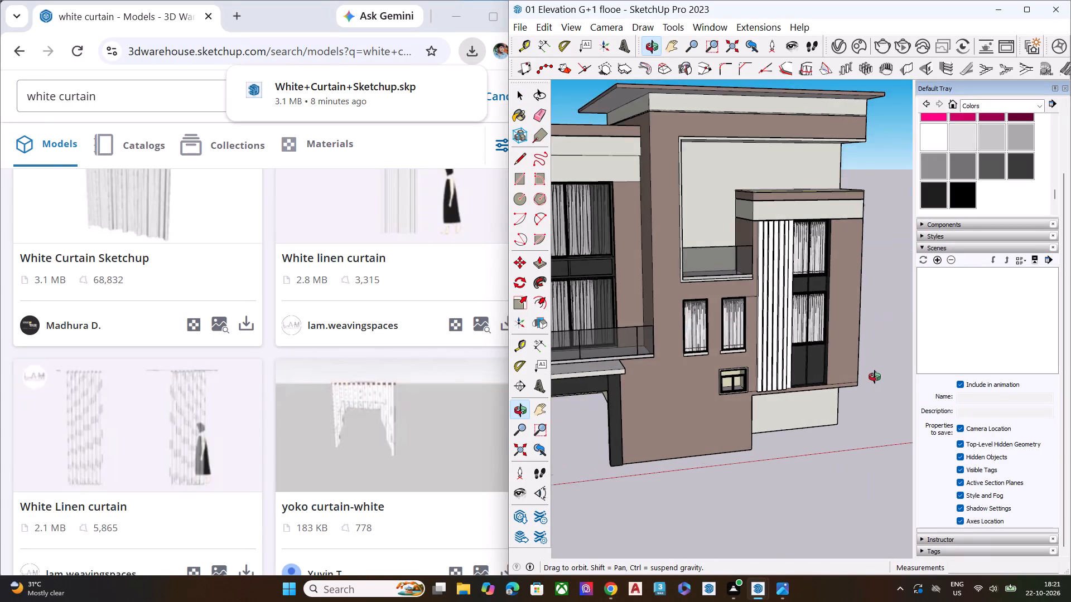
middle_click_drag(875, 377, 810, 460)
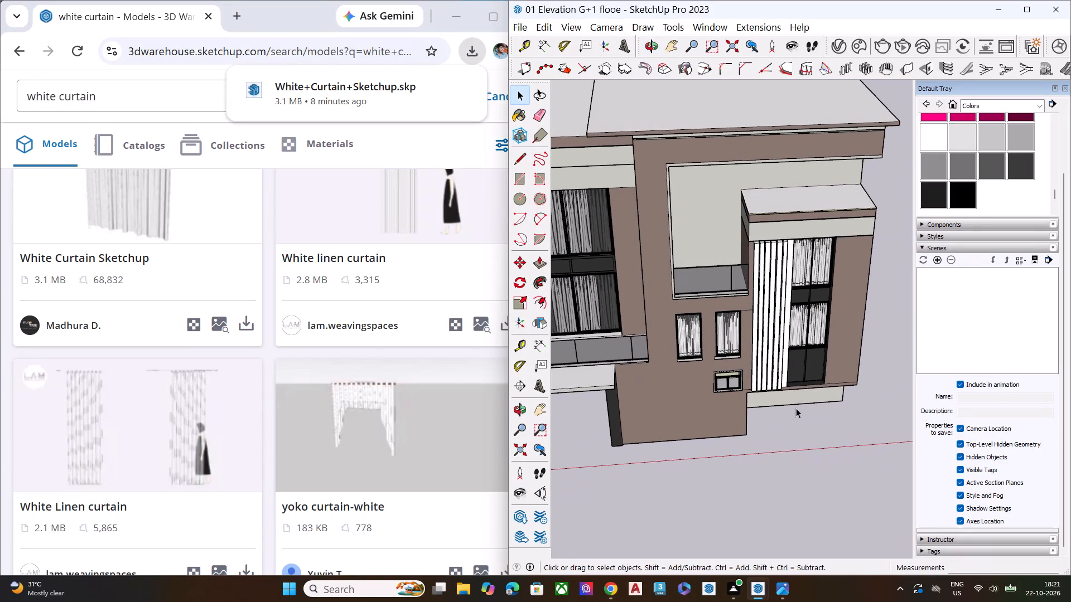
scroll(787, 328, "down", 9)
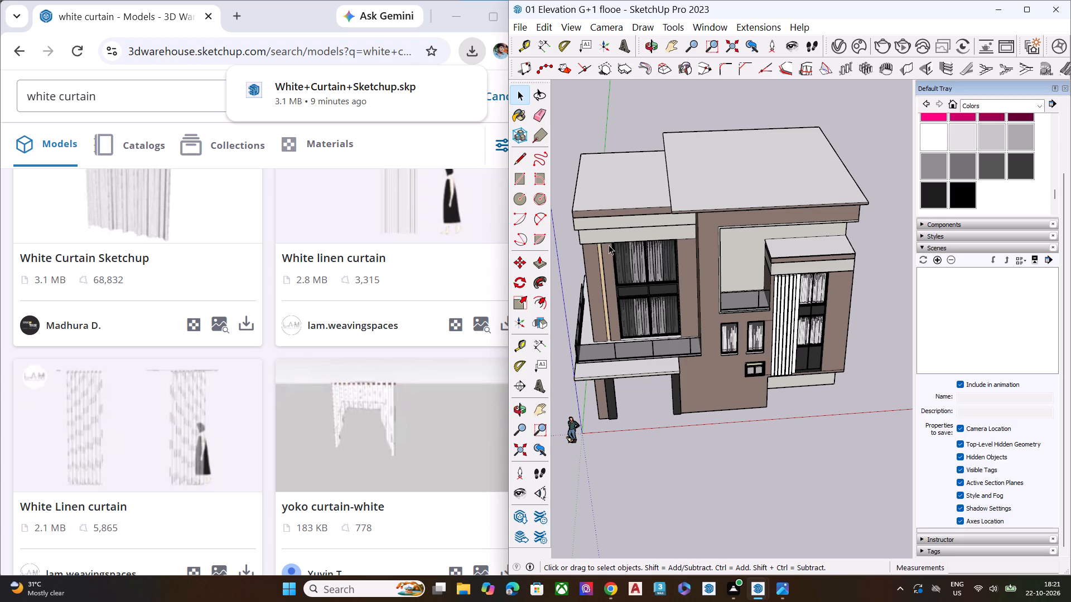
scroll(648, 275, "down", 6)
middle_click_drag(656, 407, 678, 288)
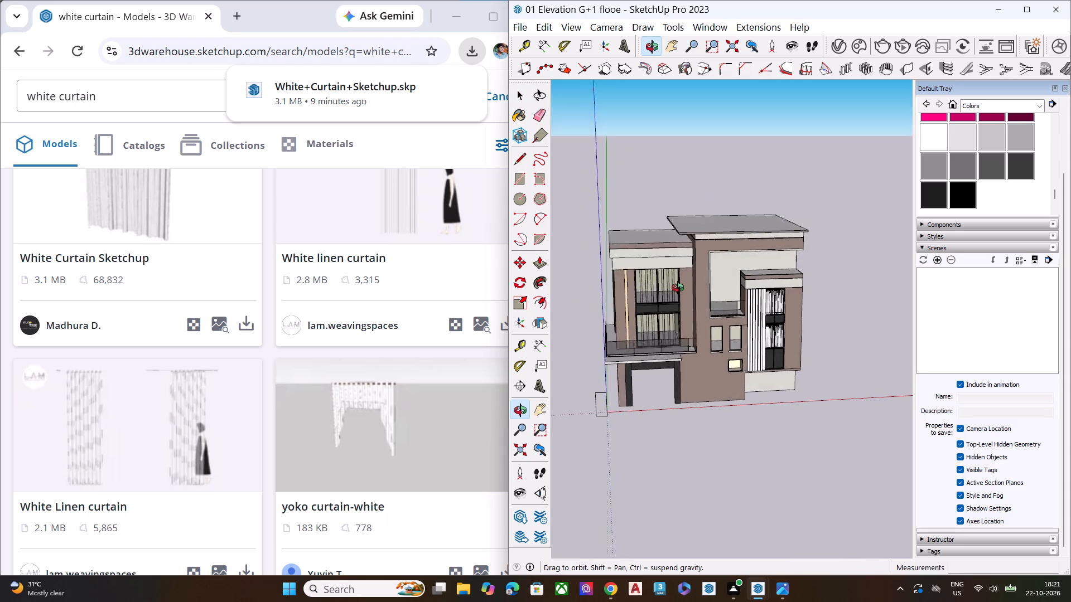
middle_click_drag(678, 288, 714, 233)
scroll(632, 287, "up", 10)
middle_click_drag(686, 397, 712, 339)
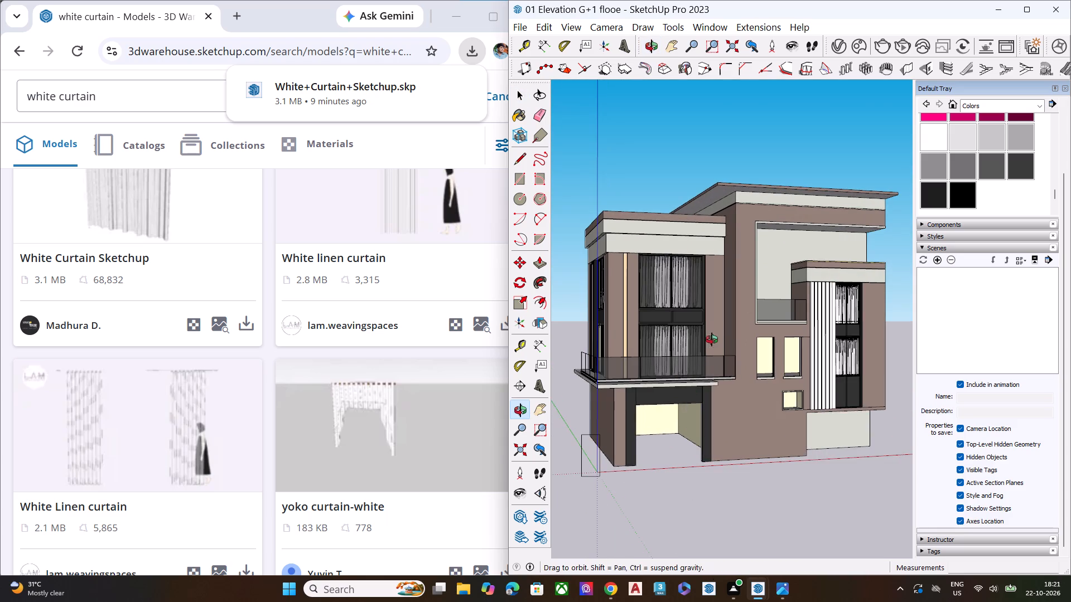
middle_click_drag(712, 339, 733, 313)
scroll(694, 342, "up", 7)
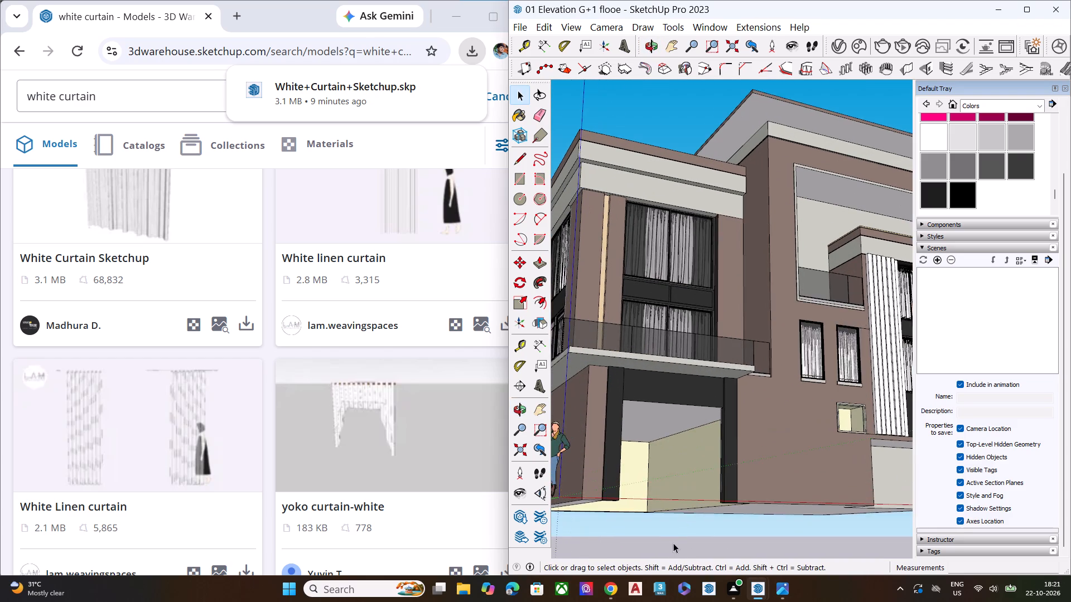
scroll(685, 362, "down", 9)
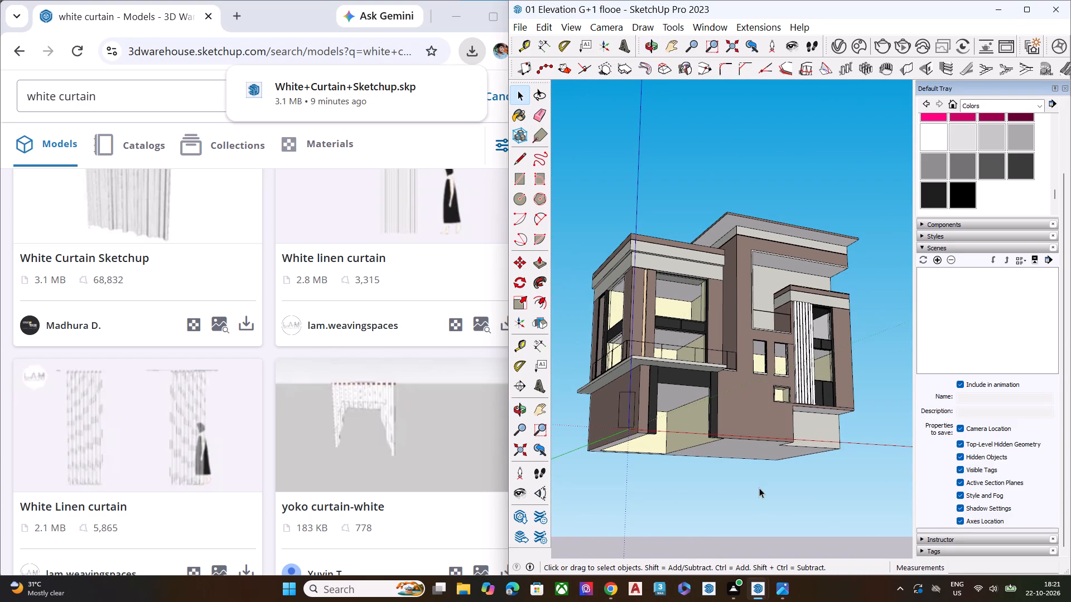
left_click(763, 478)
middle_click_drag(769, 343, 755, 488)
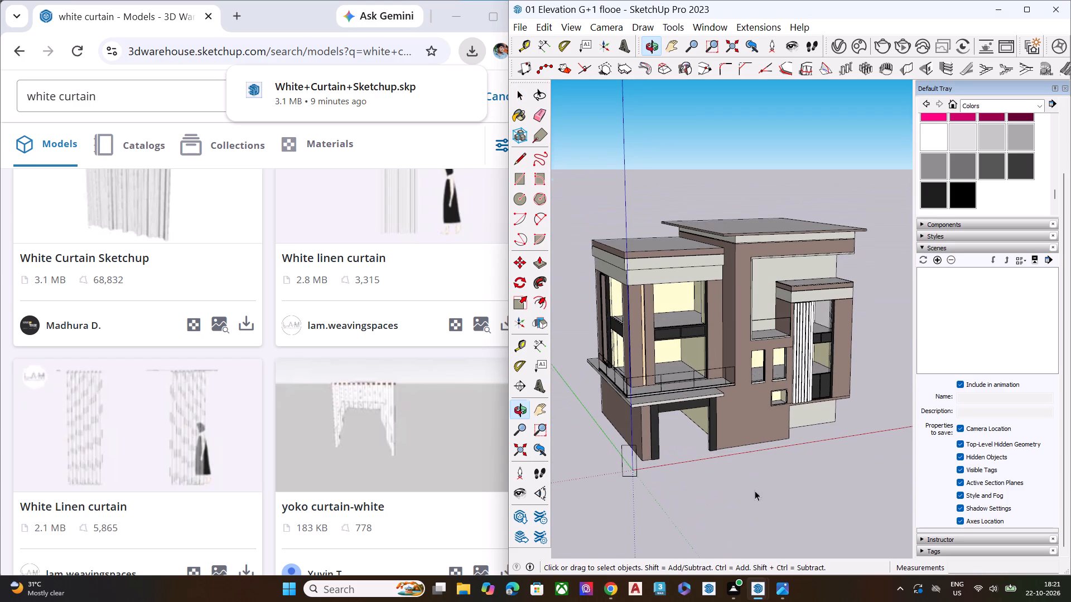
left_click(788, 493)
scroll(794, 287, "up", 7)
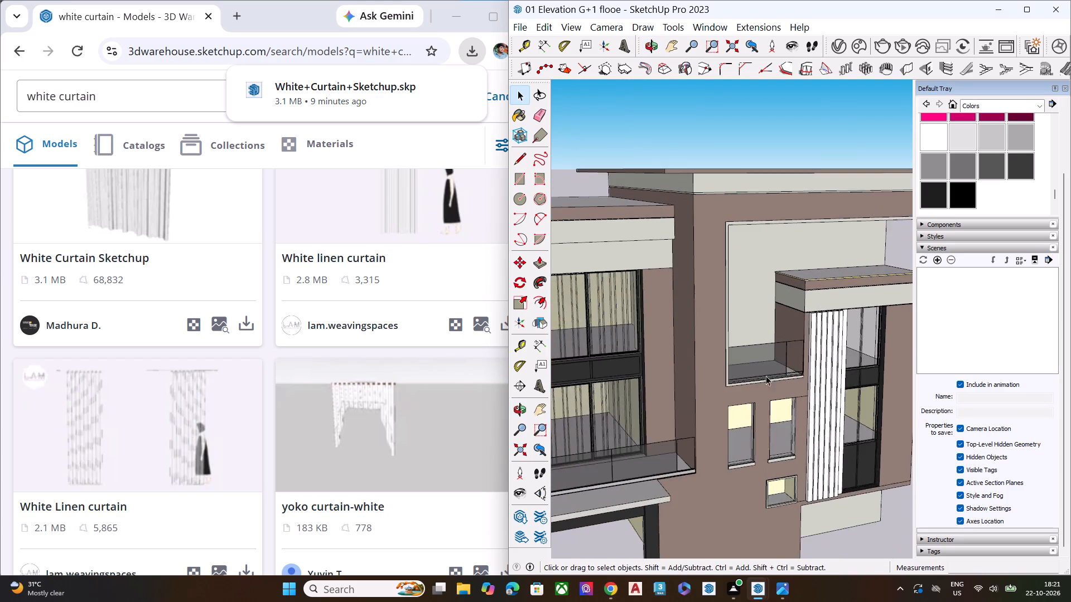
scroll(726, 397, "down", 7)
middle_click_drag(772, 420, 645, 454)
scroll(676, 460, "up", 6)
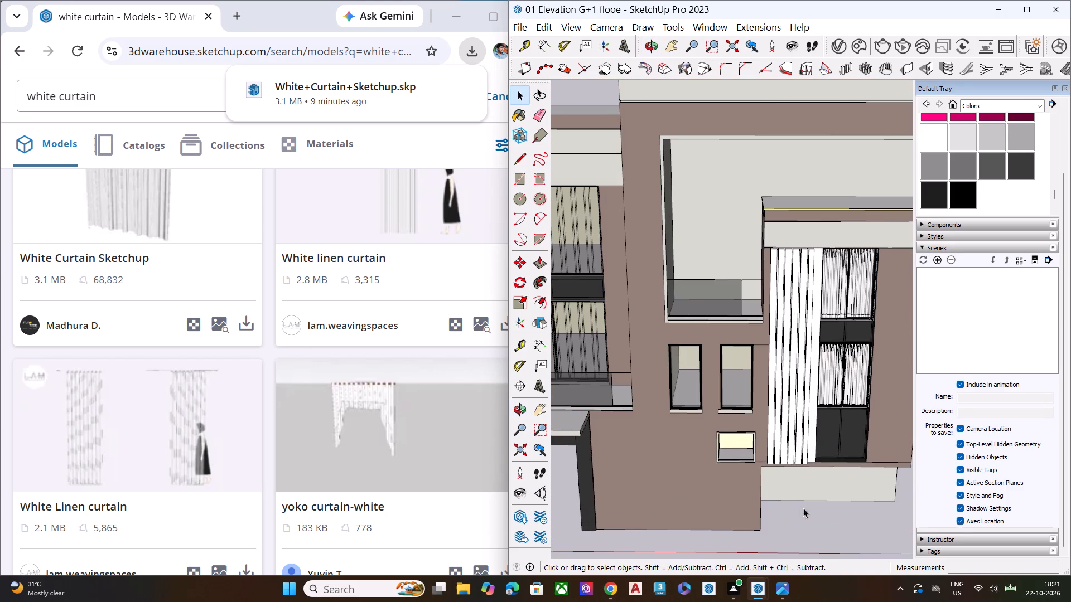
left_click(822, 531)
scroll(790, 516, "down", 7)
middle_click_drag(716, 461, 779, 445)
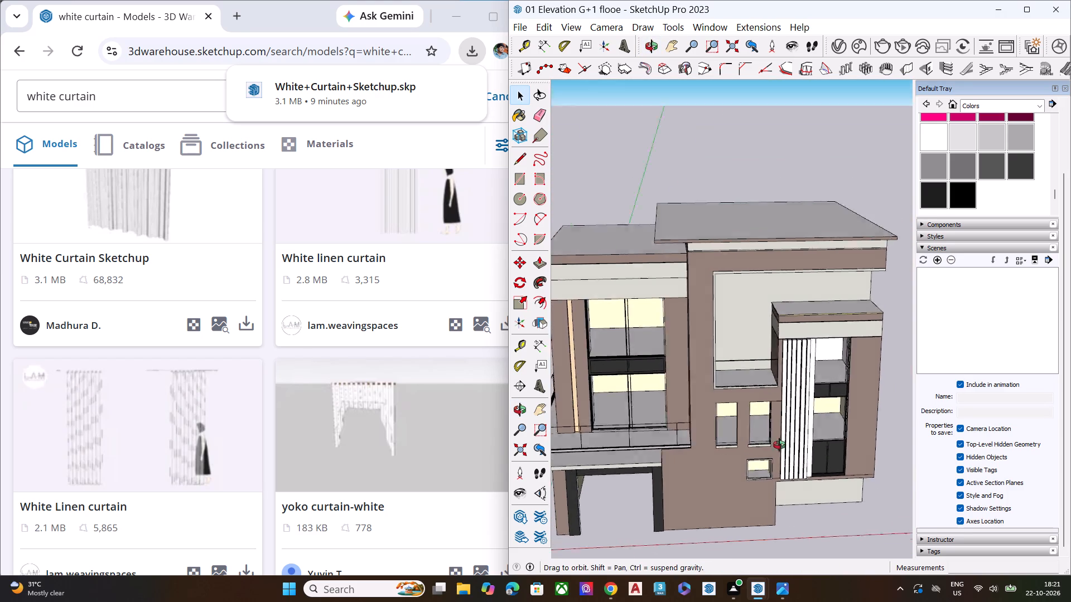
middle_click_drag(779, 445, 858, 441)
Import the House+plant_11.skp model from Downloads and place it on the ground beside the house, near the red axis.
left_click(520, 27)
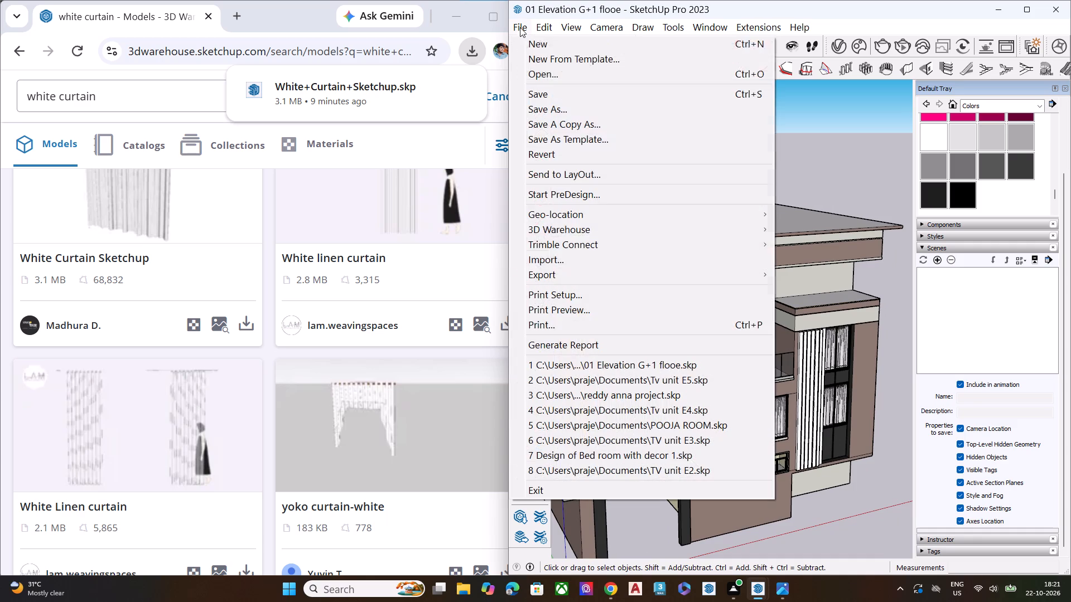
left_click(530, 259)
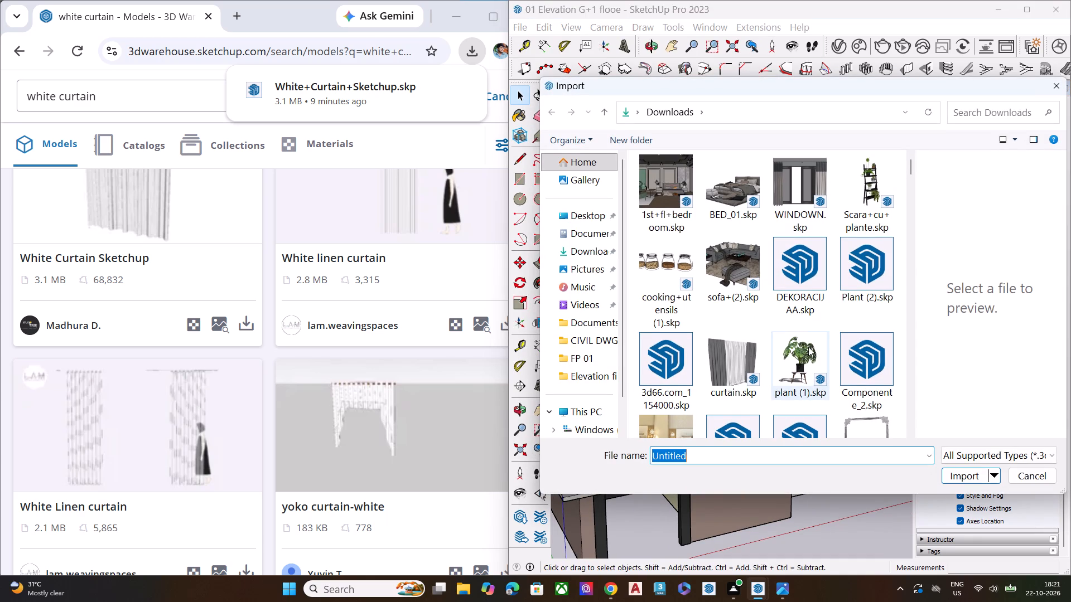
scroll(805, 366, "down", 2)
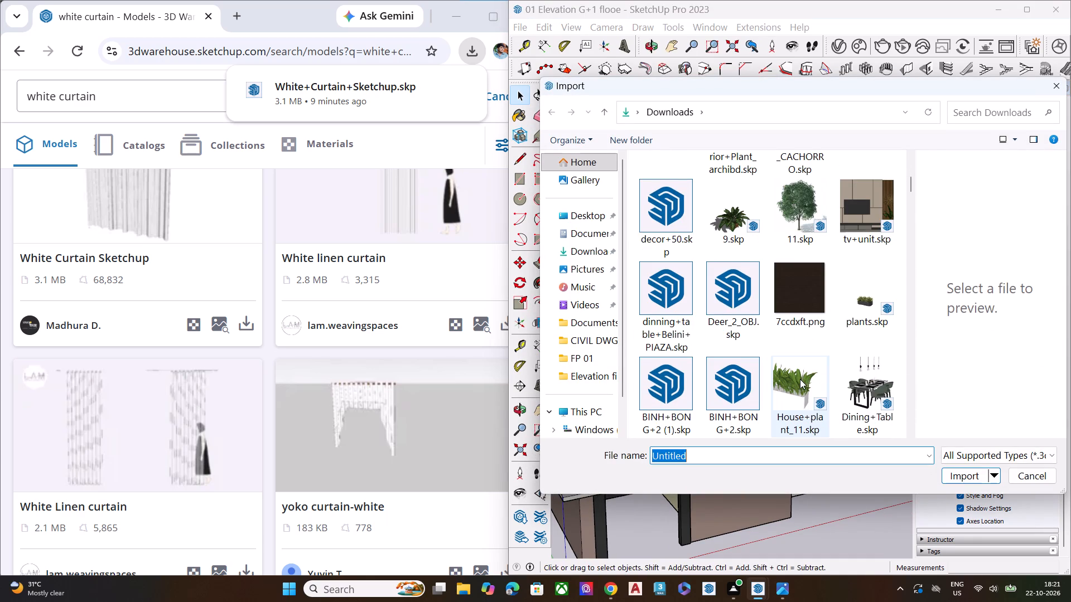
left_click(800, 379)
left_click(962, 479)
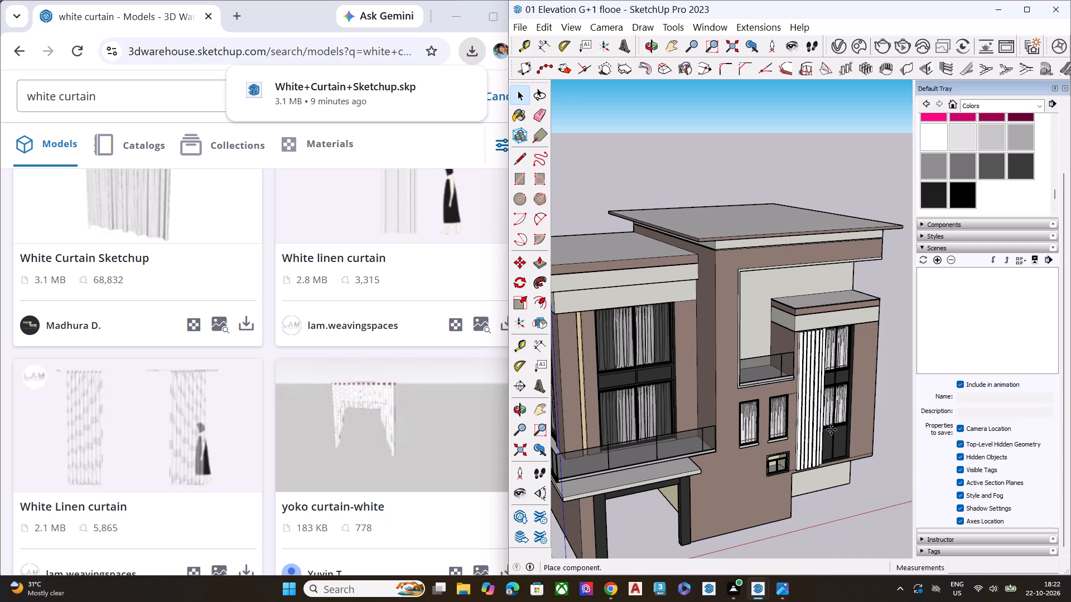
scroll(658, 339, "down", 3)
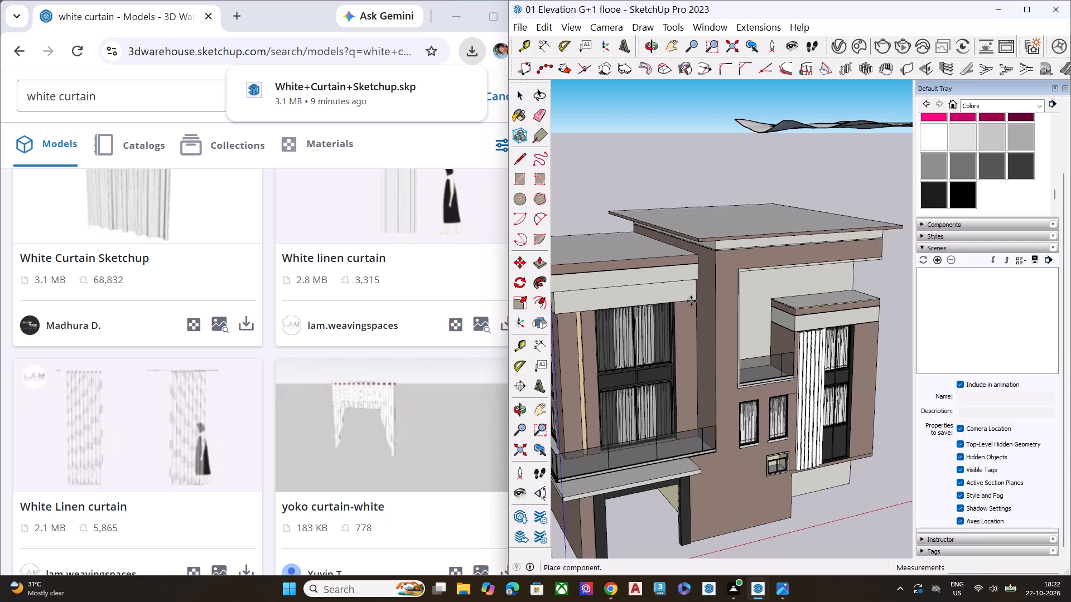
scroll(691, 301, "down", 14)
scroll(635, 326, "down", 2)
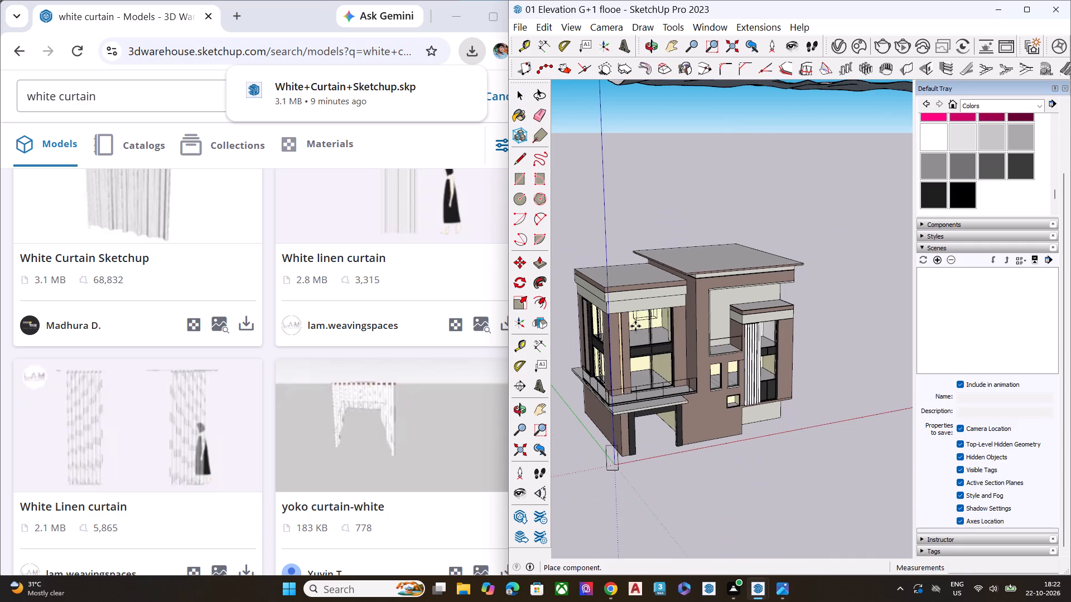
scroll(635, 326, "down", 6)
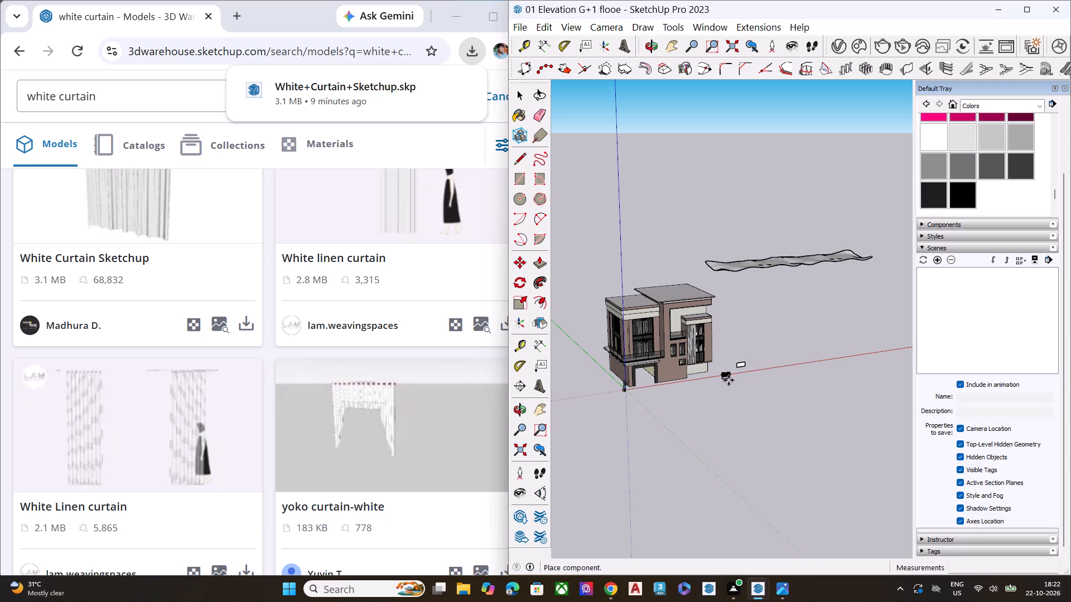
left_click(756, 373)
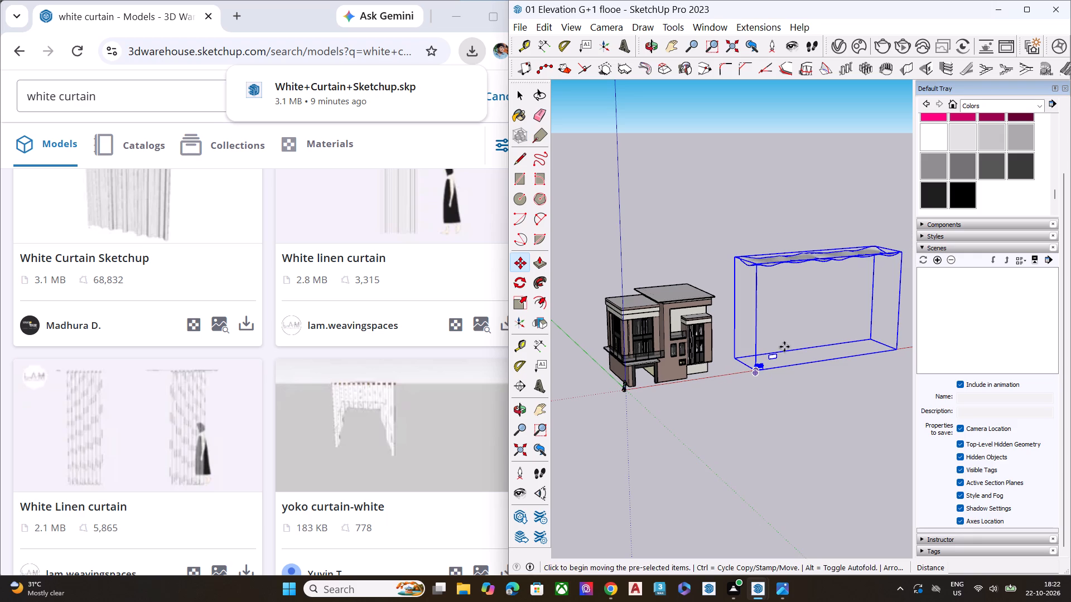
Explode the imported plant component into its separate parts.
scroll(790, 336, "up", 5)
key("space")
key("space")
scroll(817, 249, "up", 1)
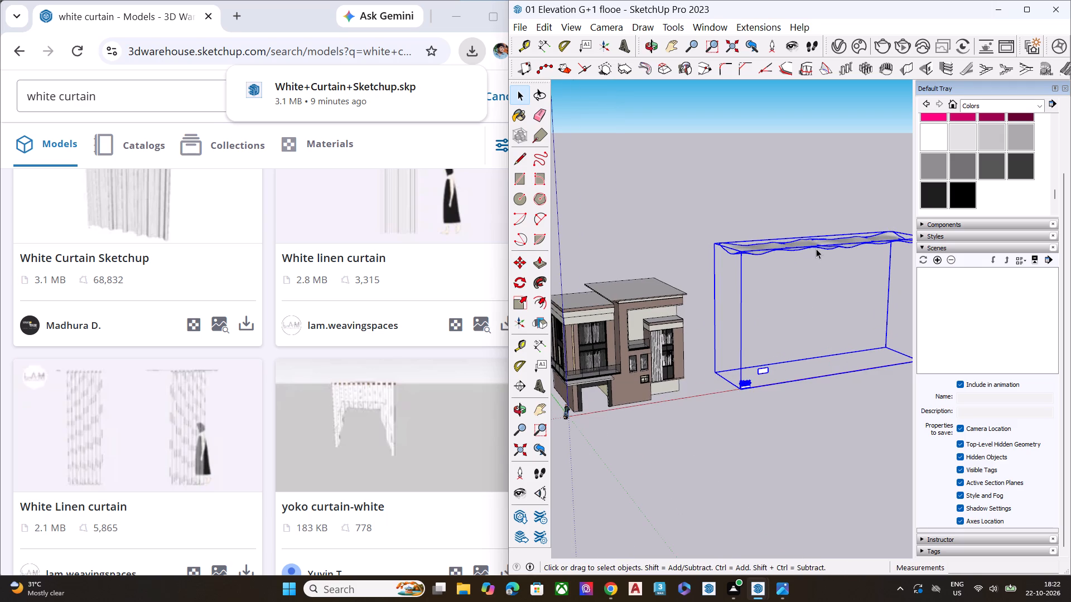
scroll(816, 249, "down", 1)
scroll(816, 249, "up", 4)
scroll(805, 294, "up", 7)
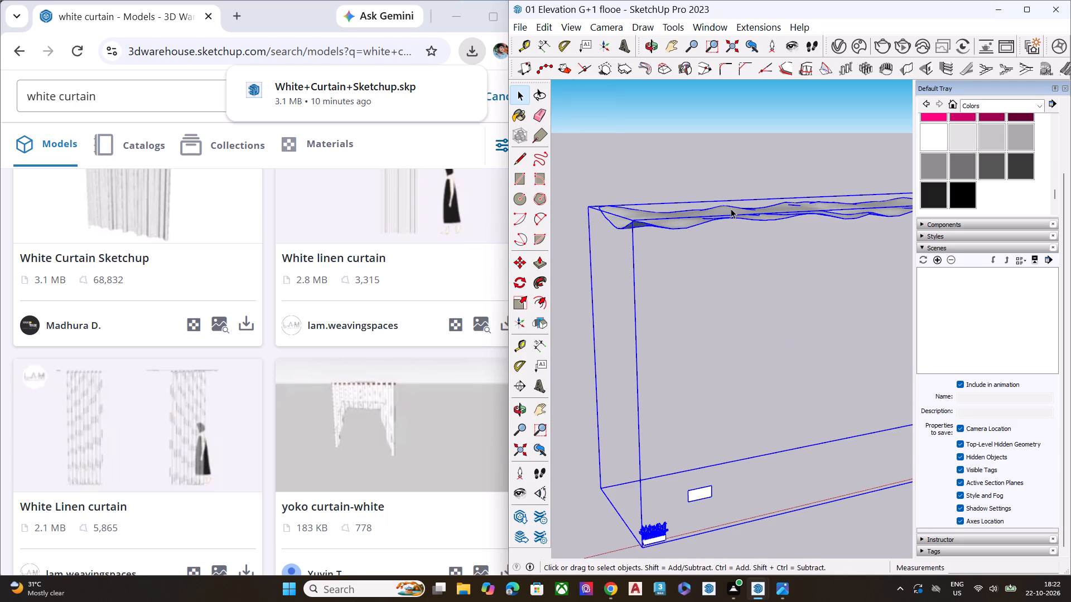
right_click(731, 208)
left_click(763, 313)
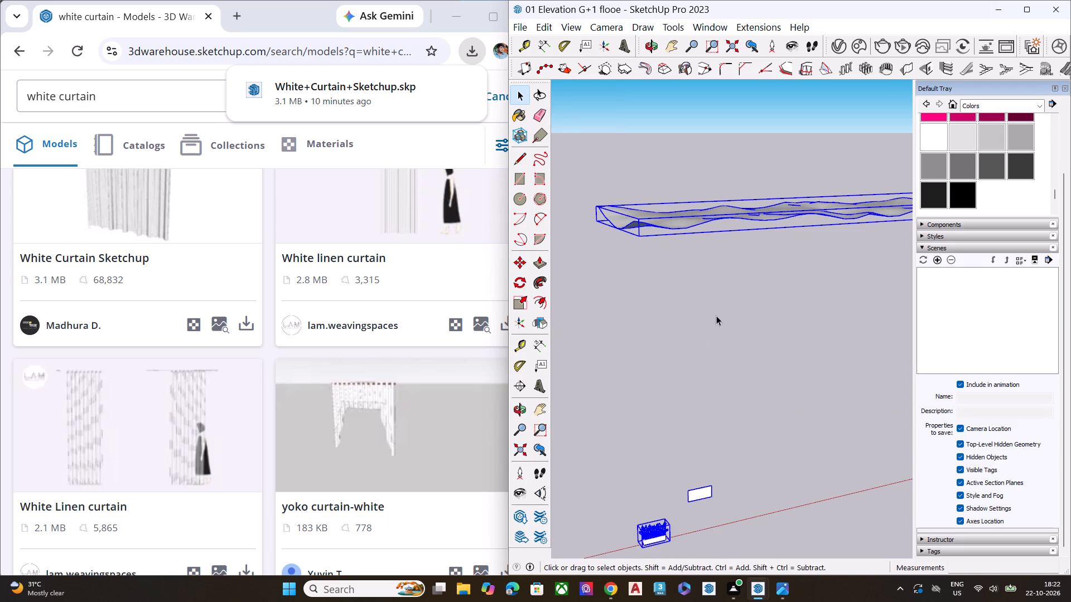
Delete the large wavy surface and the loose white rectangle that came with the plant model, keeping only the planter.
left_click(716, 315)
left_click(714, 223)
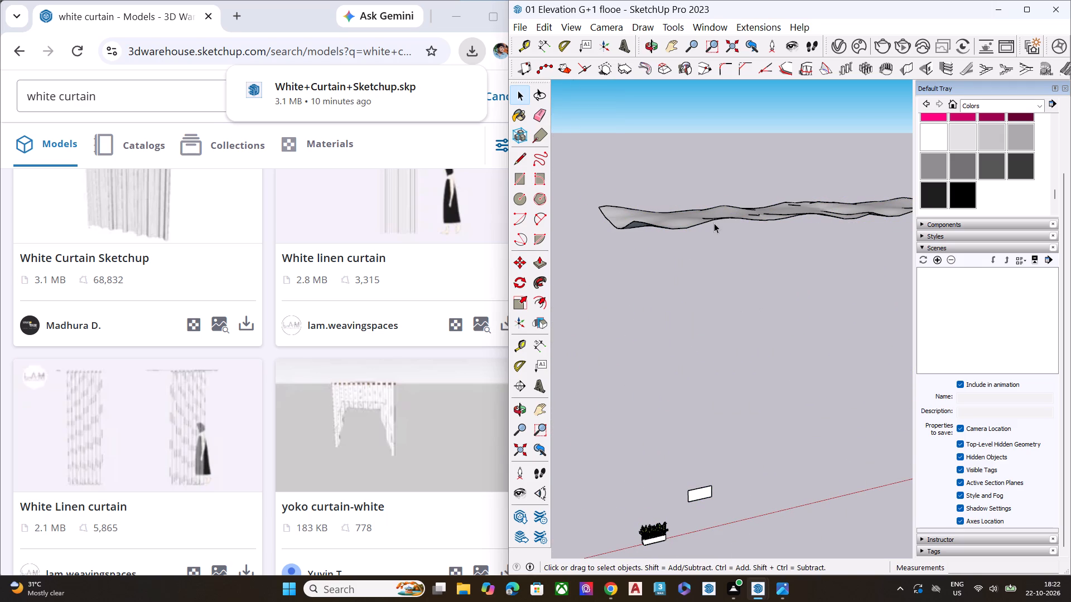
left_click(708, 219)
key("Delete")
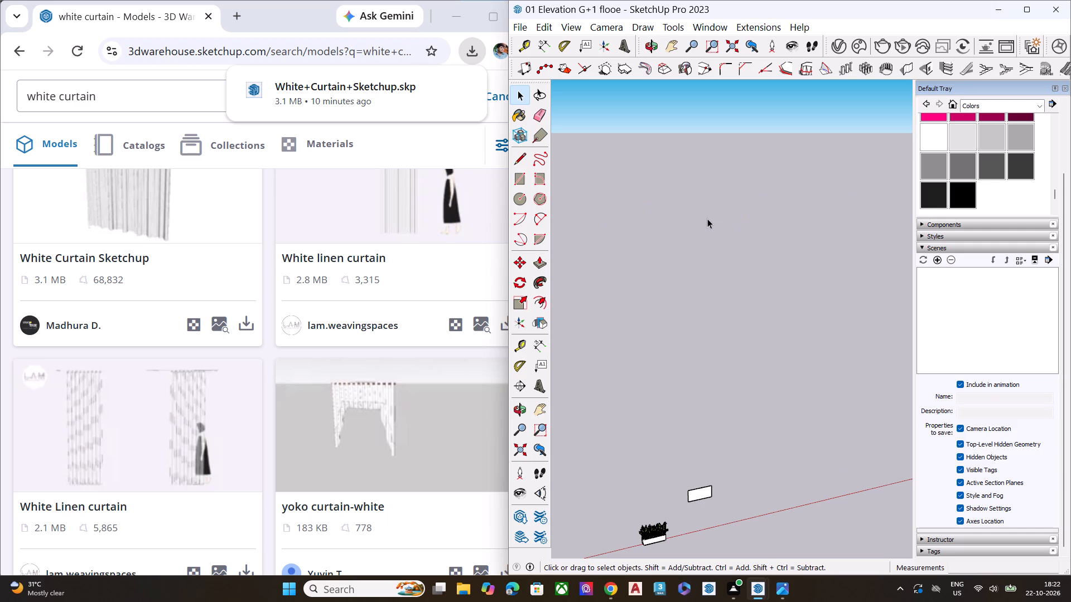
left_click(702, 487)
key("Delete")
Select the planter and start moving it by its lower right corner from the ground up toward the house's balcony and projecting window roof.
scroll(757, 441, "down", 7)
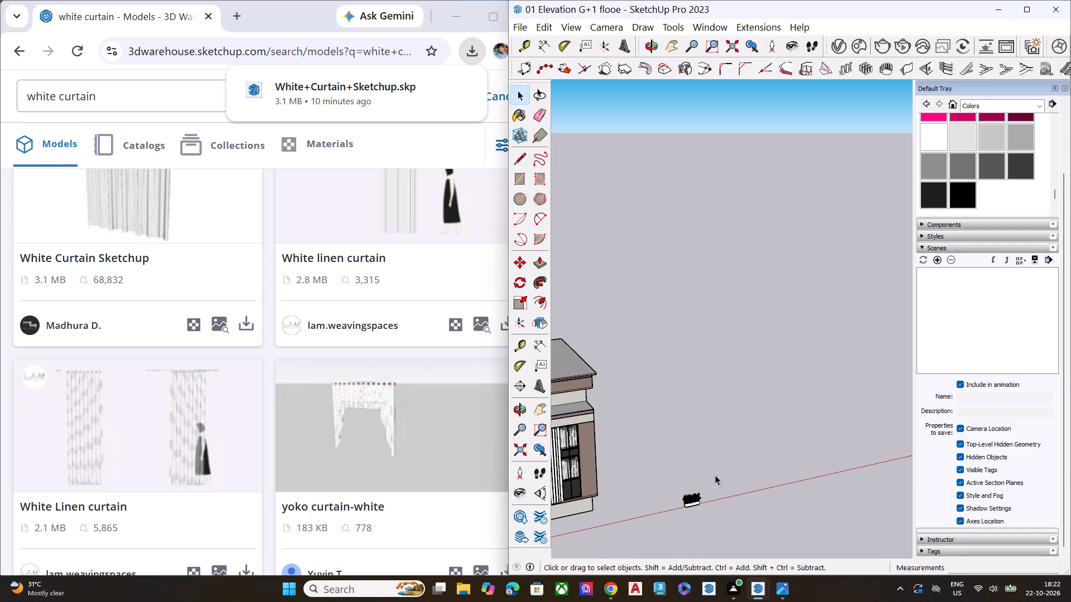
scroll(665, 528, "up", 2)
scroll(665, 525, "down", 1)
scroll(664, 523, "up", 12)
scroll(701, 496, "down", 2)
scroll(701, 496, "up", 7)
left_click(702, 487)
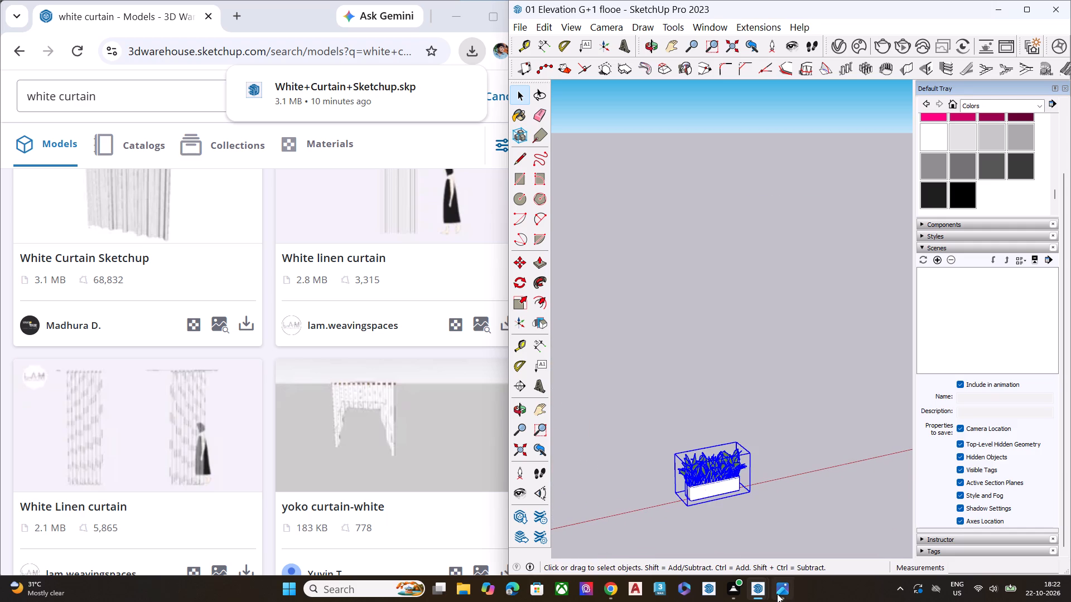
scroll(739, 546, "up", 5)
key("m")
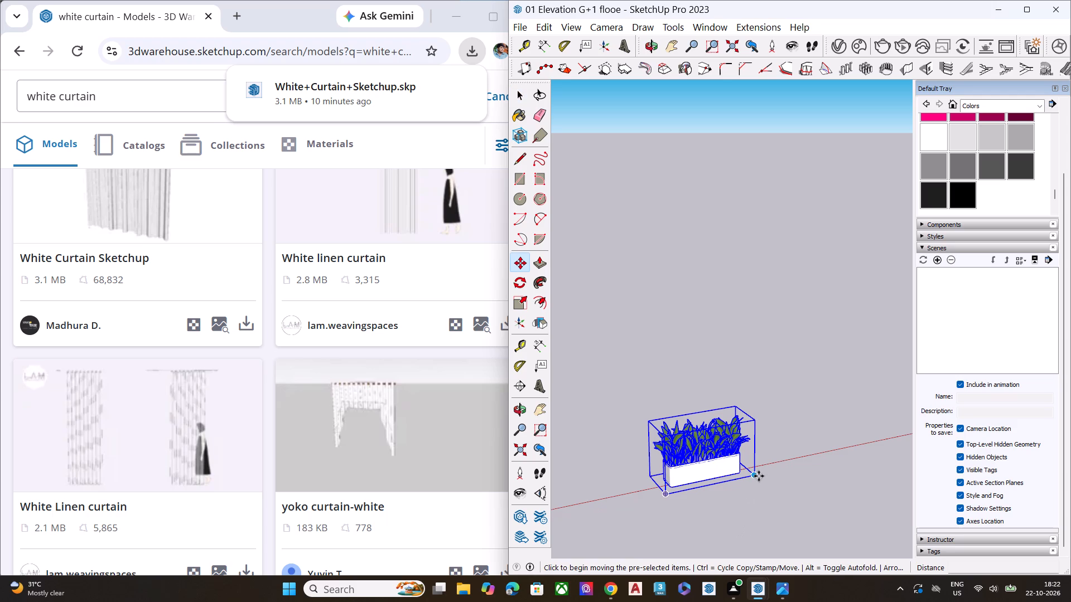
left_click(754, 475)
scroll(857, 413, "down", 8)
scroll(854, 470, "down", 8)
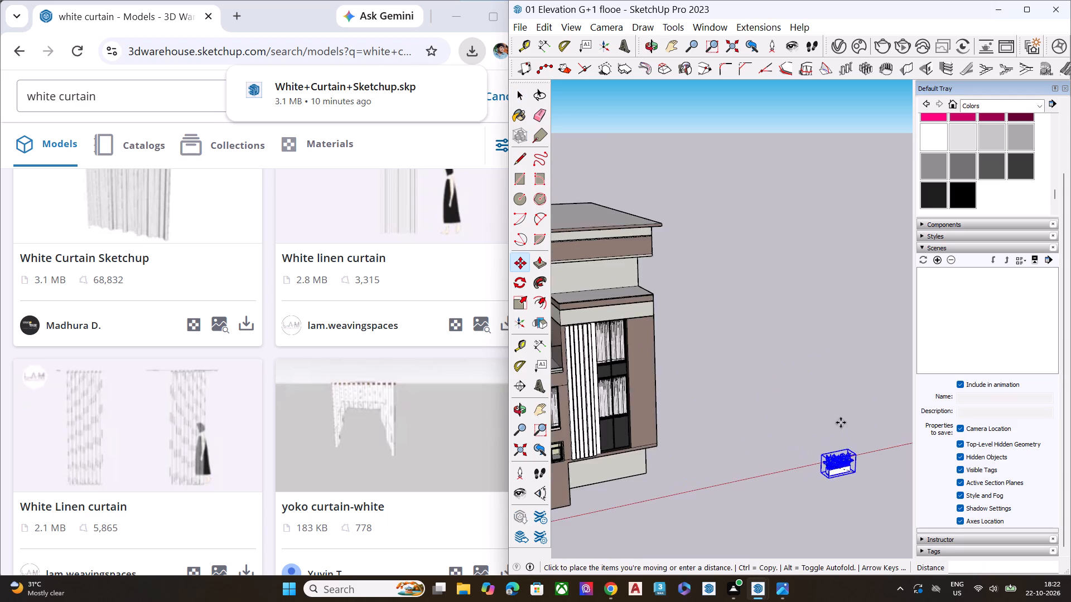
scroll(861, 400, "down", 9)
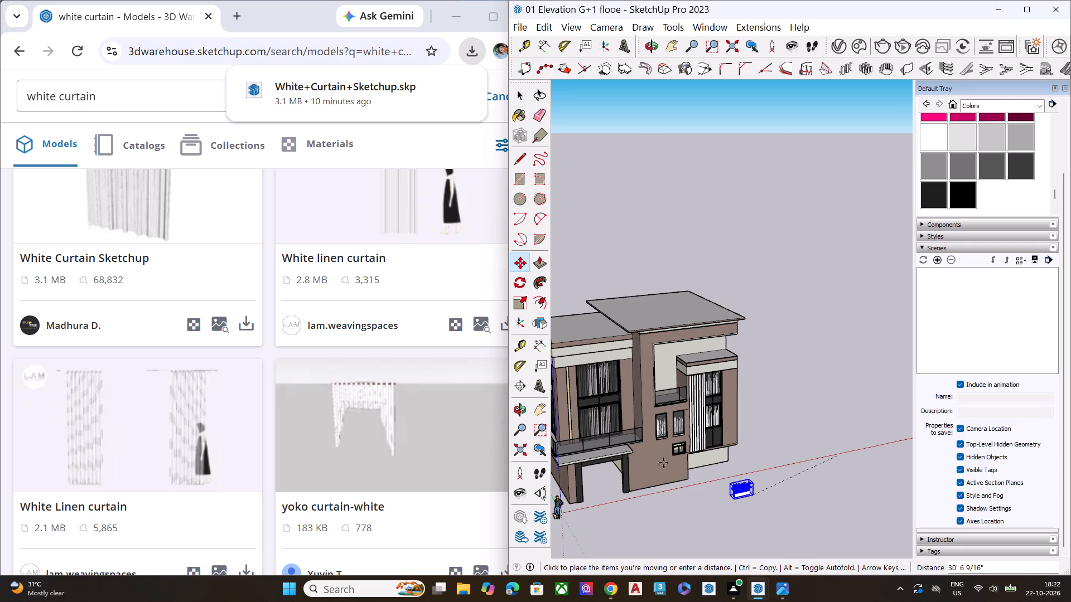
middle_click_drag(675, 391, 677, 553)
scroll(690, 366, "up", 1)
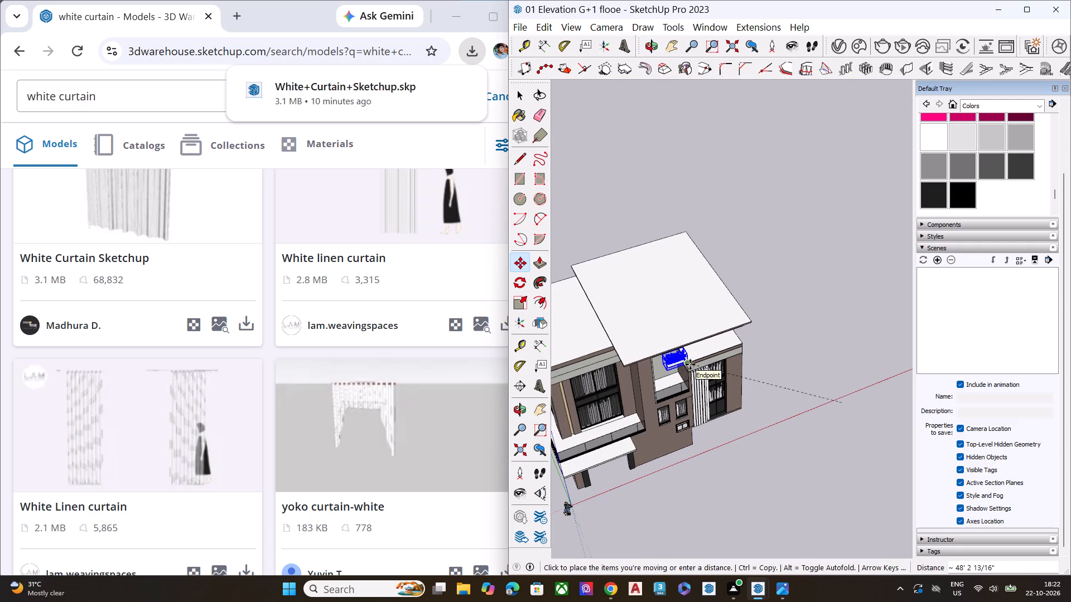
scroll(690, 365, "up", 3)
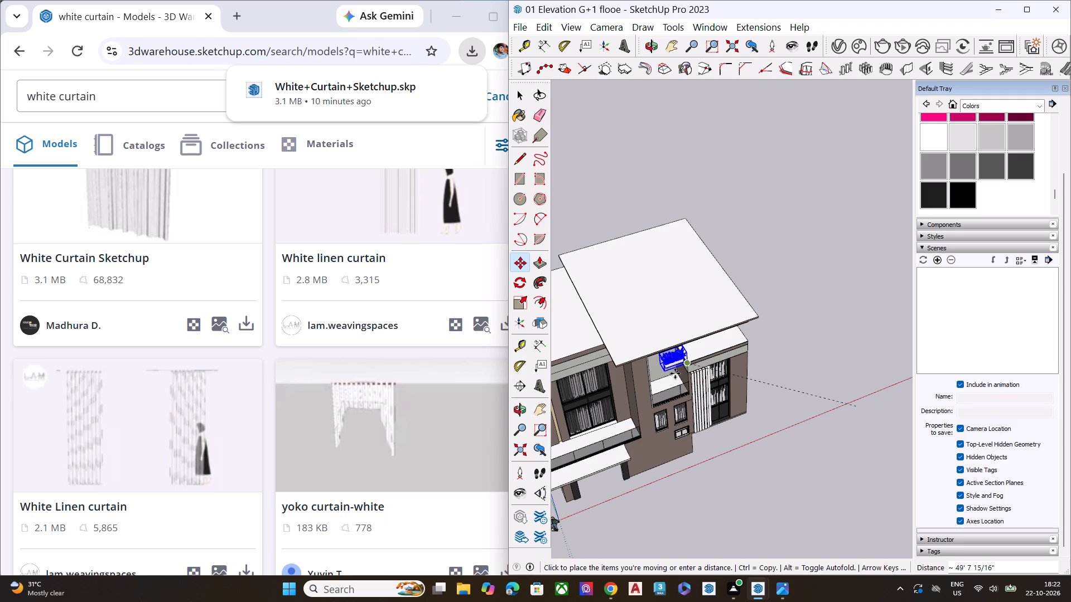
scroll(675, 373, "up", 14)
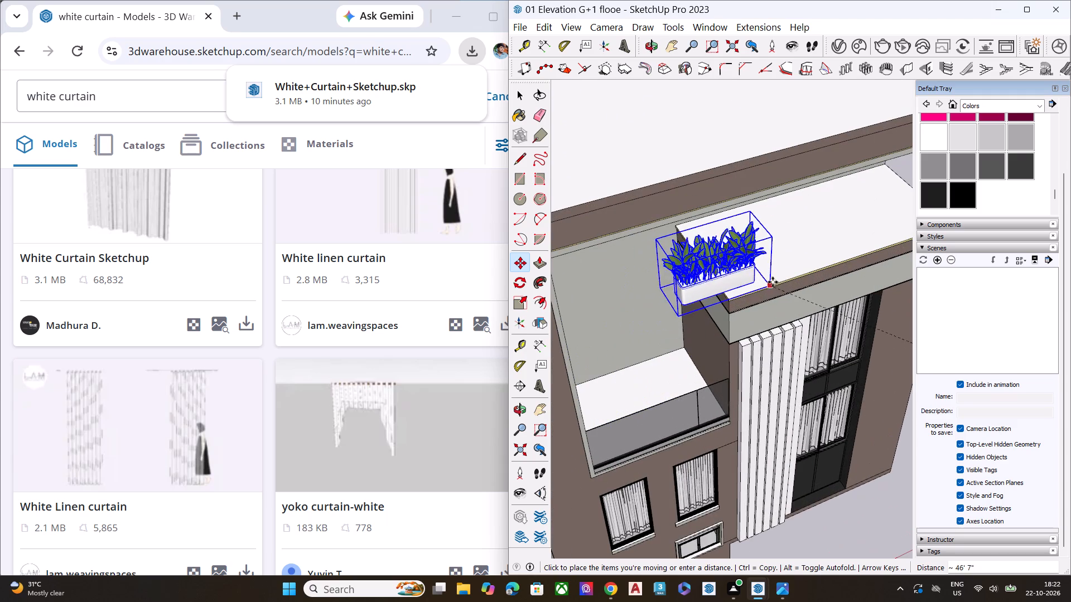
middle_click_drag(778, 347, 718, 222)
scroll(726, 216, "up", 3)
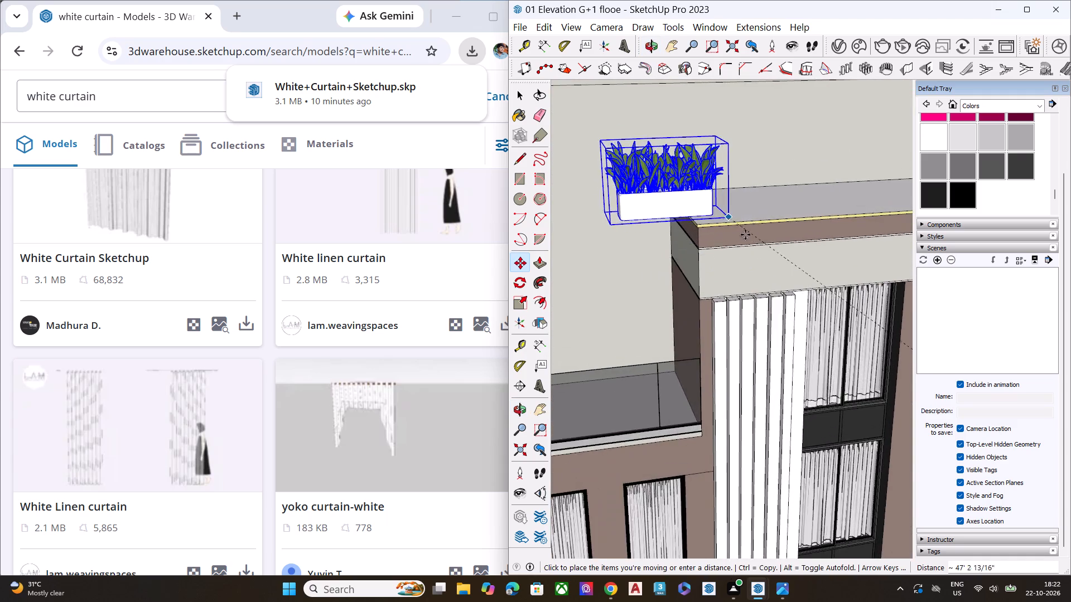
scroll(749, 240, "down", 9)
Move the browser window down out of the way so the reference house image is fully exposed beside the model.
left_click_drag(315, 16, 265, 190)
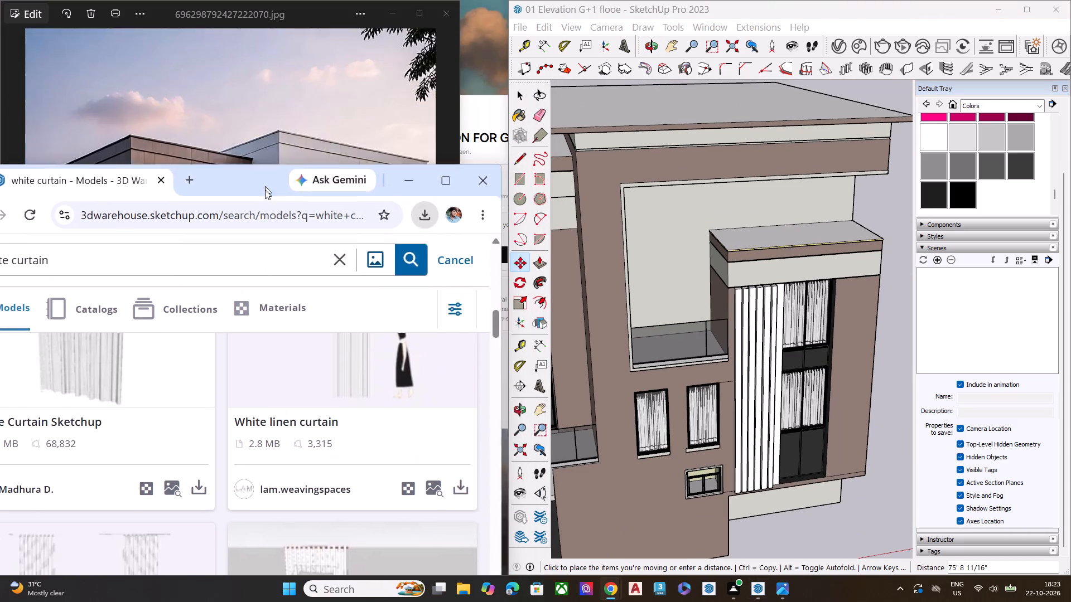
left_click_drag(265, 190, 205, 514)
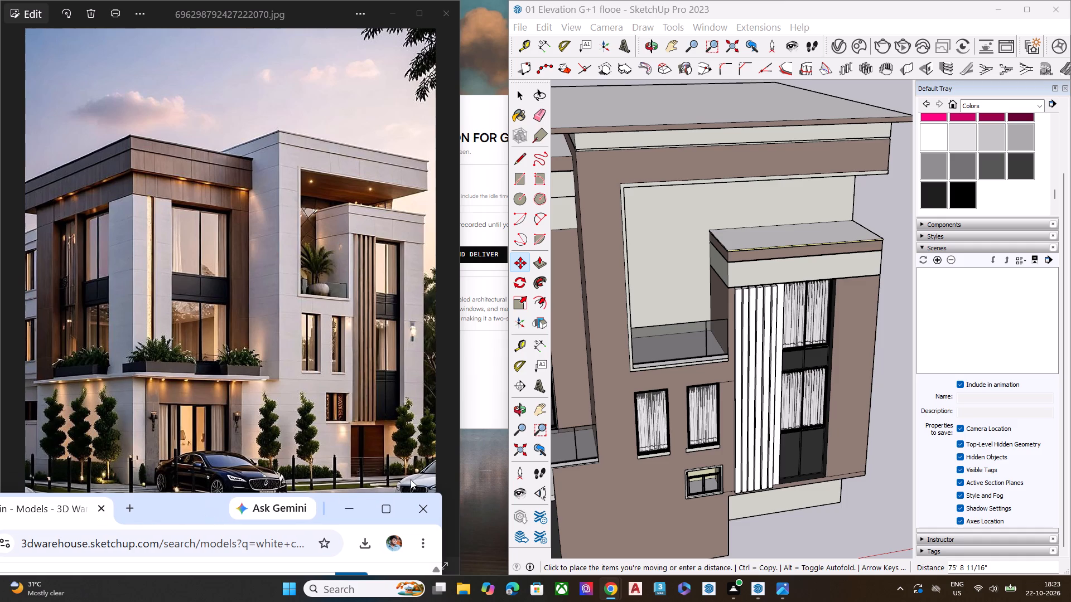
Finish moving the planter by placing it on the entrance canopy slab's front corner, outside the glass railing.
scroll(887, 351, "down", 9)
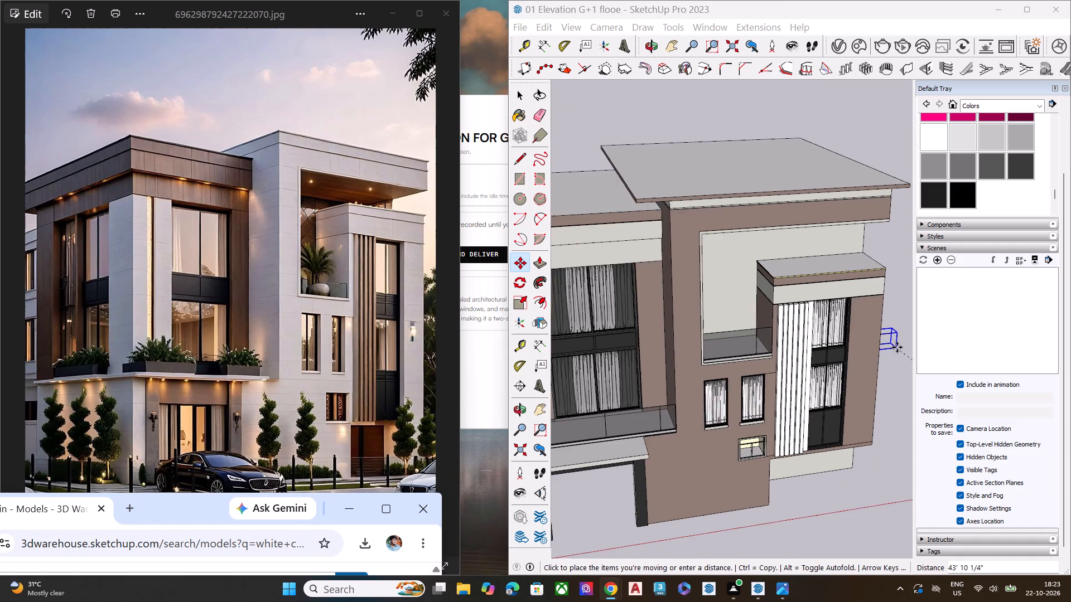
scroll(897, 347, "down", 7)
scroll(752, 397, "up", 6)
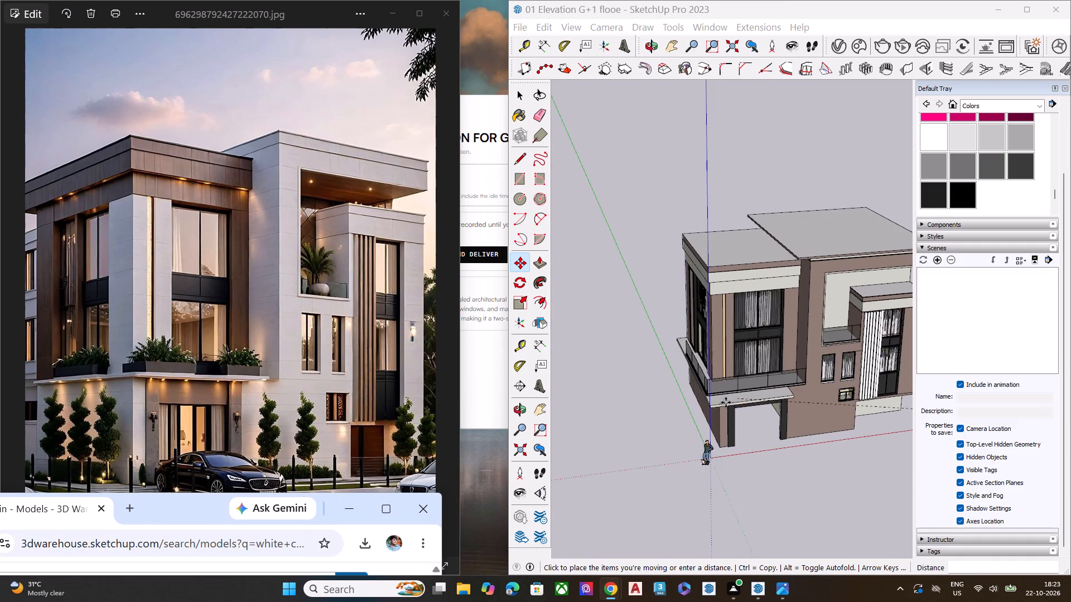
scroll(726, 402, "up", 2)
middle_click_drag(717, 415, 759, 463)
scroll(734, 436, "up", 14)
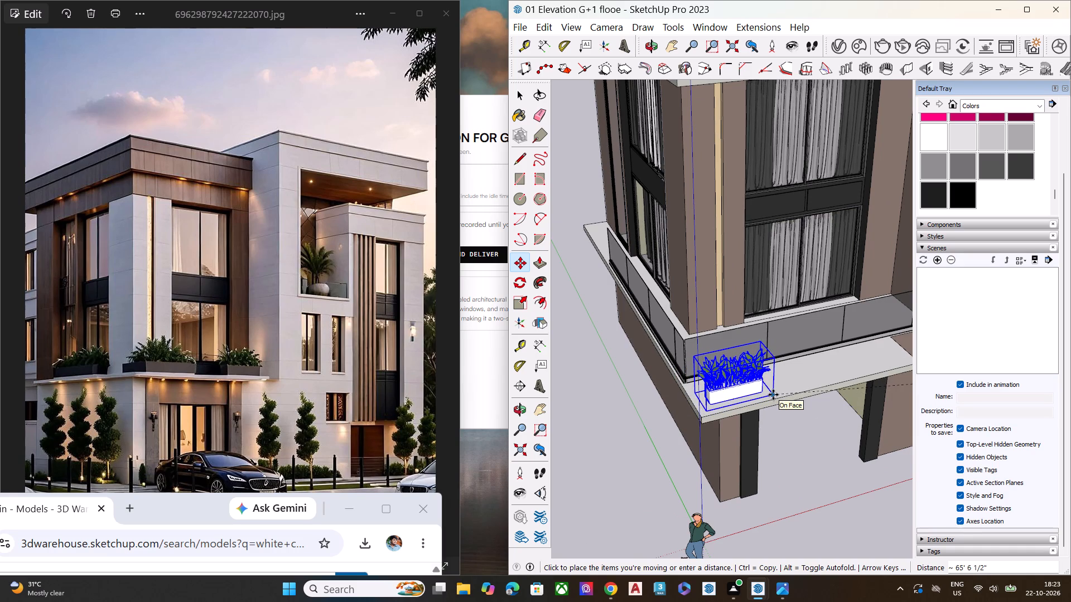
left_click(773, 395)
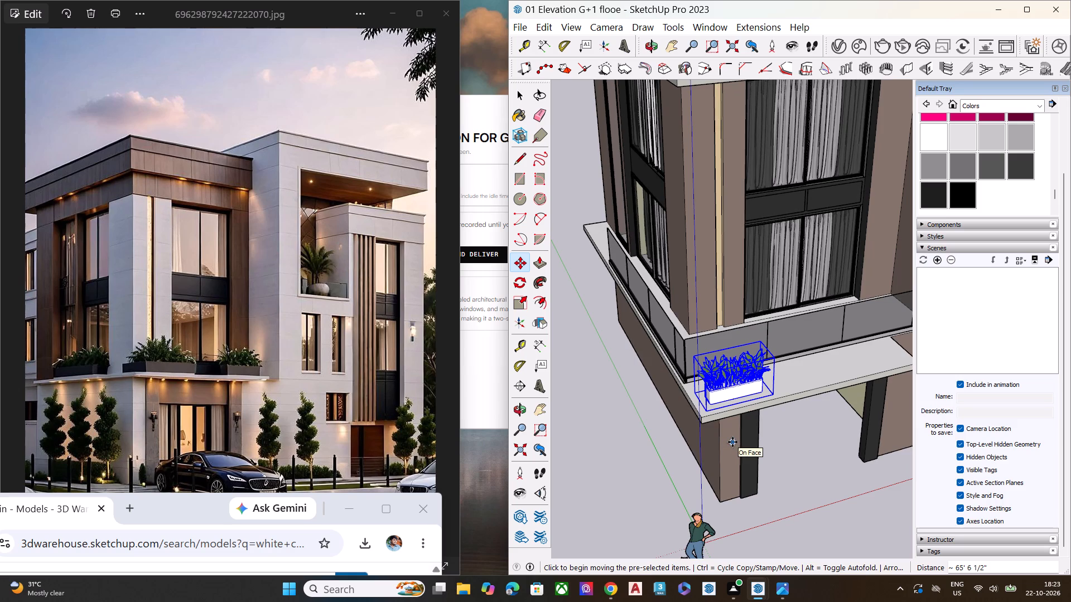
key("space")
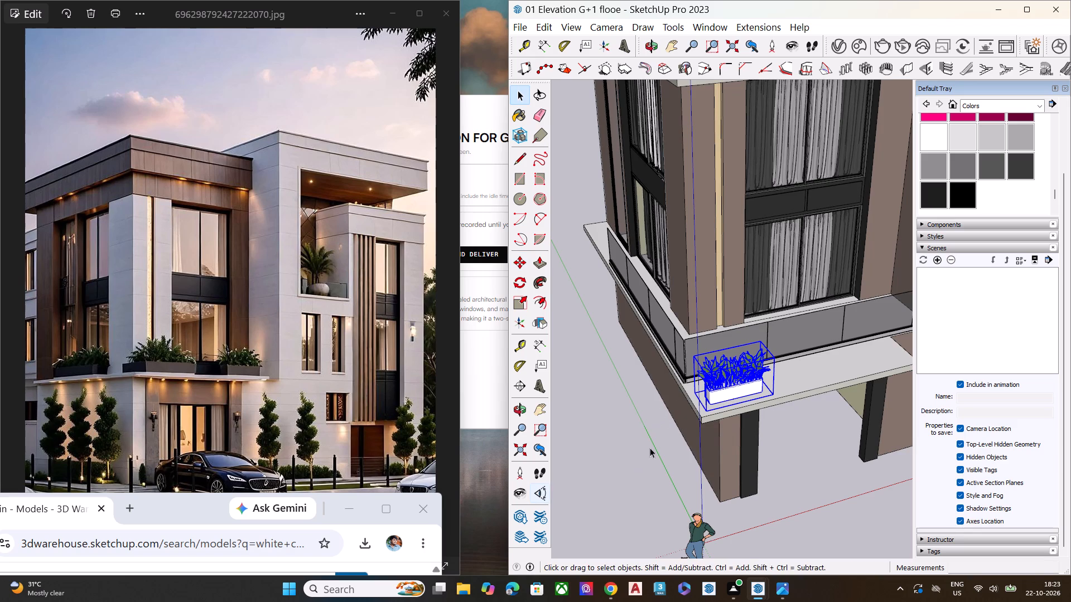
Scale the planter's height to about 0.73 and its depth along the green axis to about 0.6.
middle_click_drag(662, 418, 754, 289)
scroll(816, 301, "up", 8)
scroll(790, 343, "up", 3)
scroll(773, 357, "down", 1)
scroll(771, 358, "up", 2)
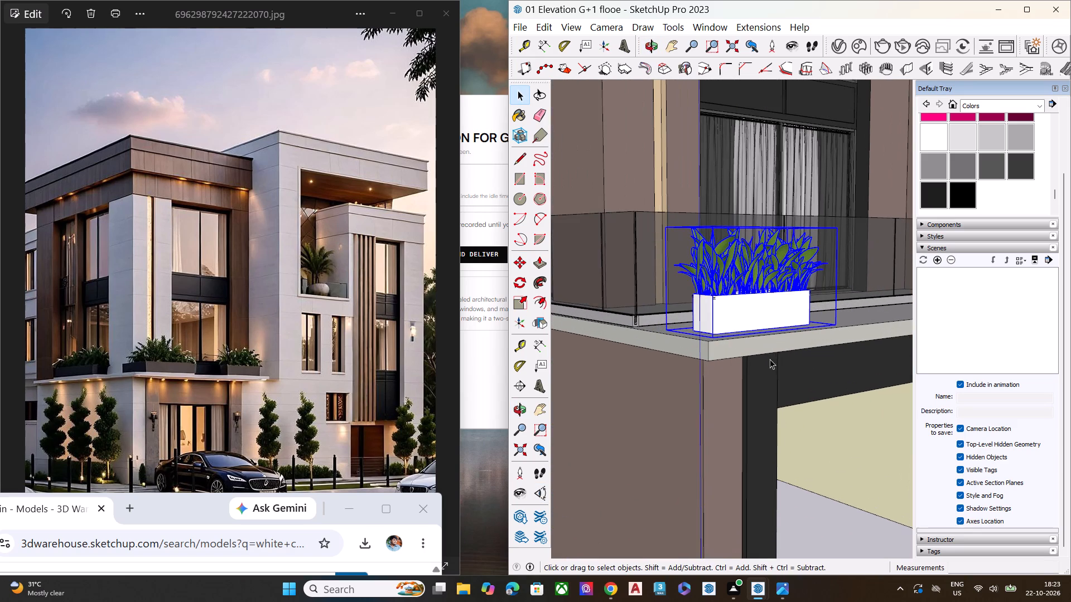
middle_click_drag(786, 343, 767, 386)
key("s")
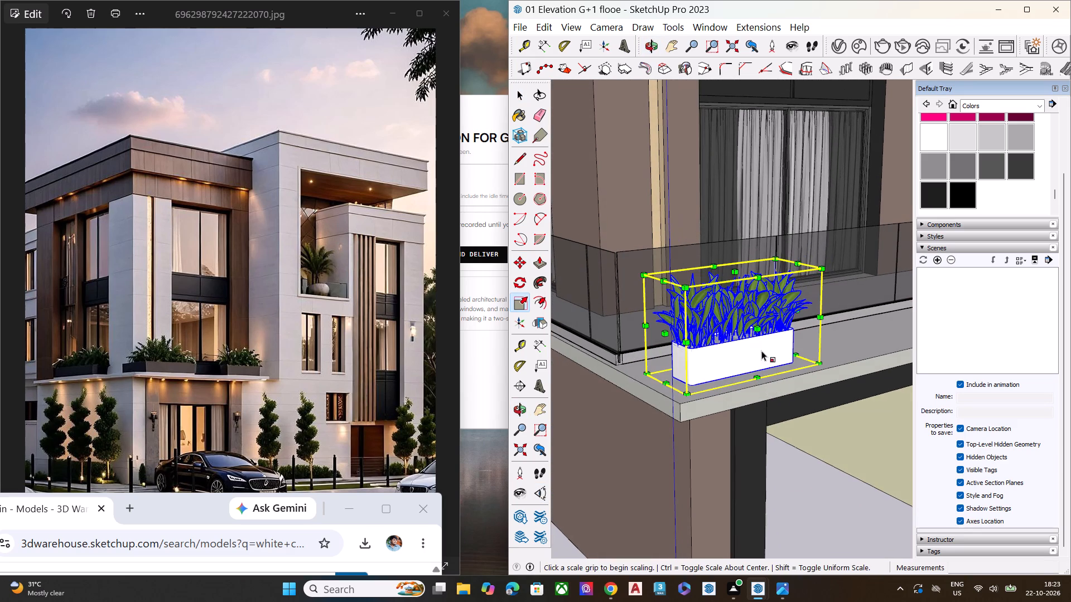
left_click_drag(734, 270, 731, 289)
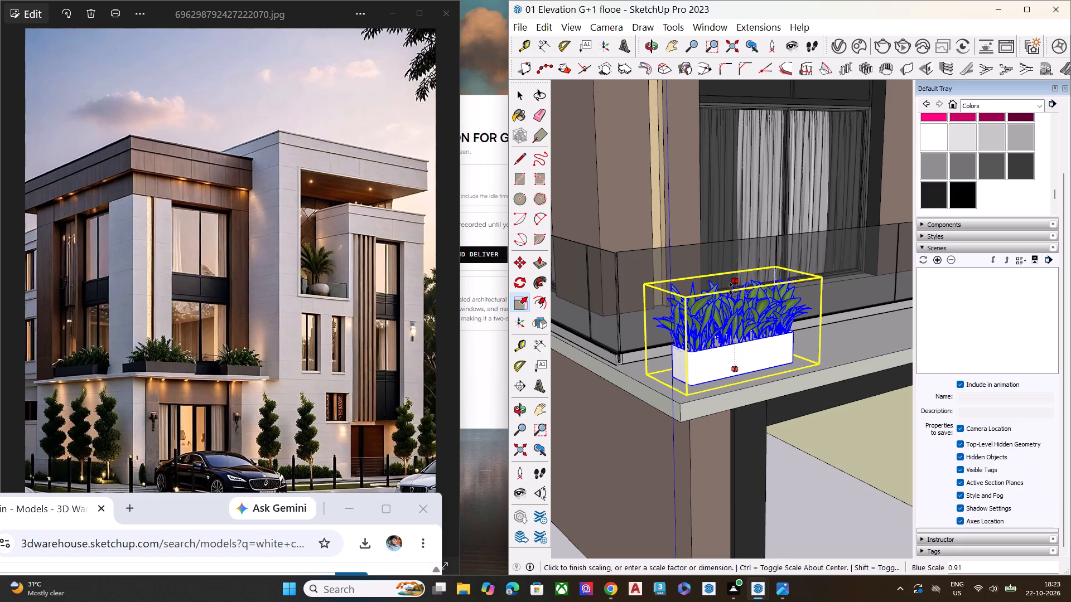
left_click_drag(731, 289, 728, 298)
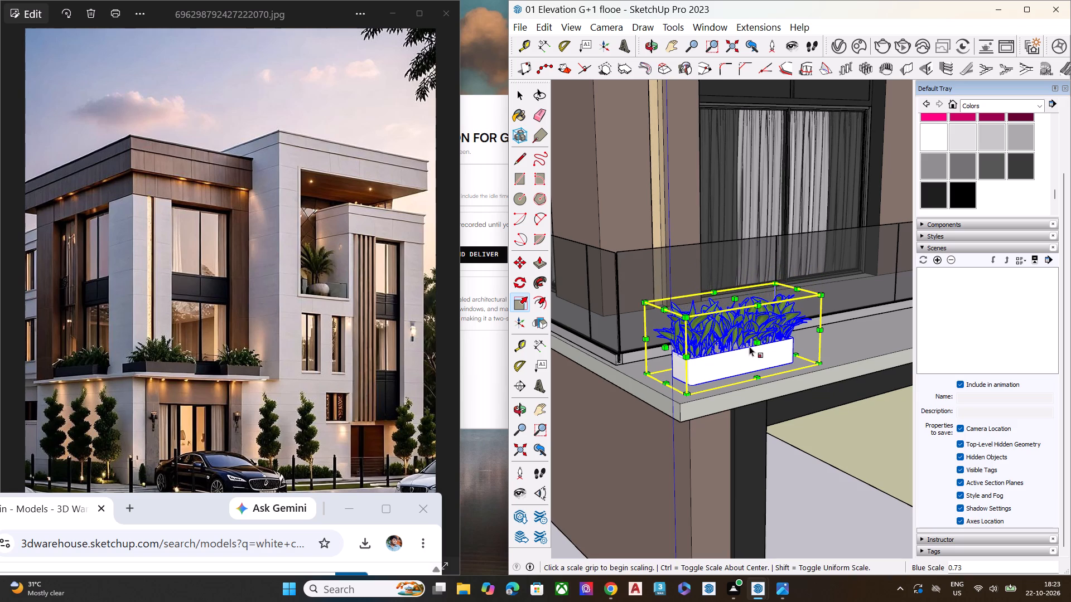
left_click_drag(756, 342, 738, 337)
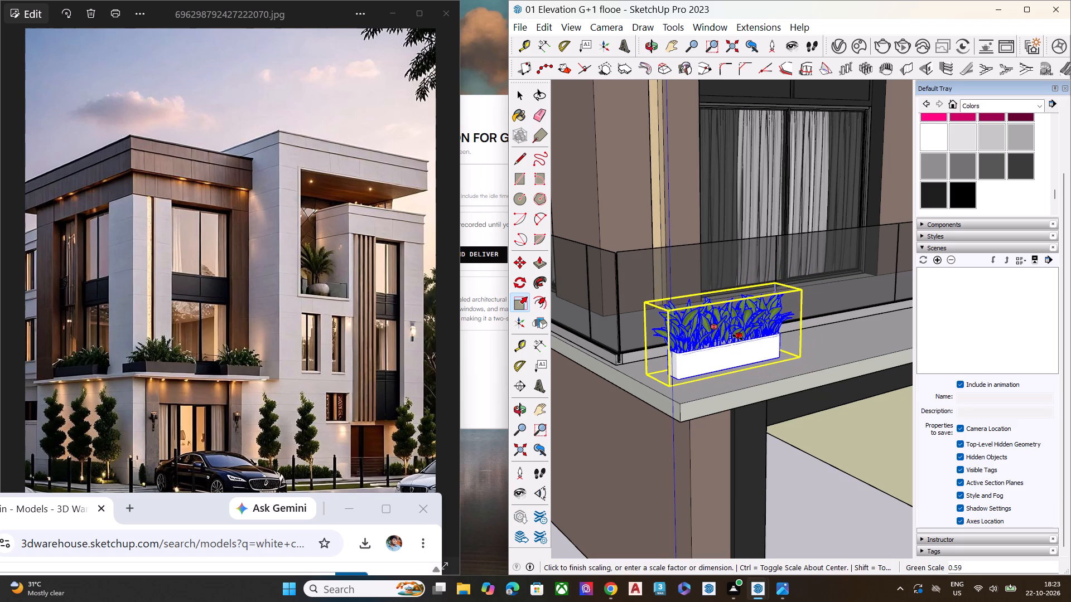
left_click_drag(738, 337, 741, 339)
key("space")
Scale the planter's depth back out along the green axis by about 1.83 toward the slab's front edge.
scroll(636, 445, "down", 7)
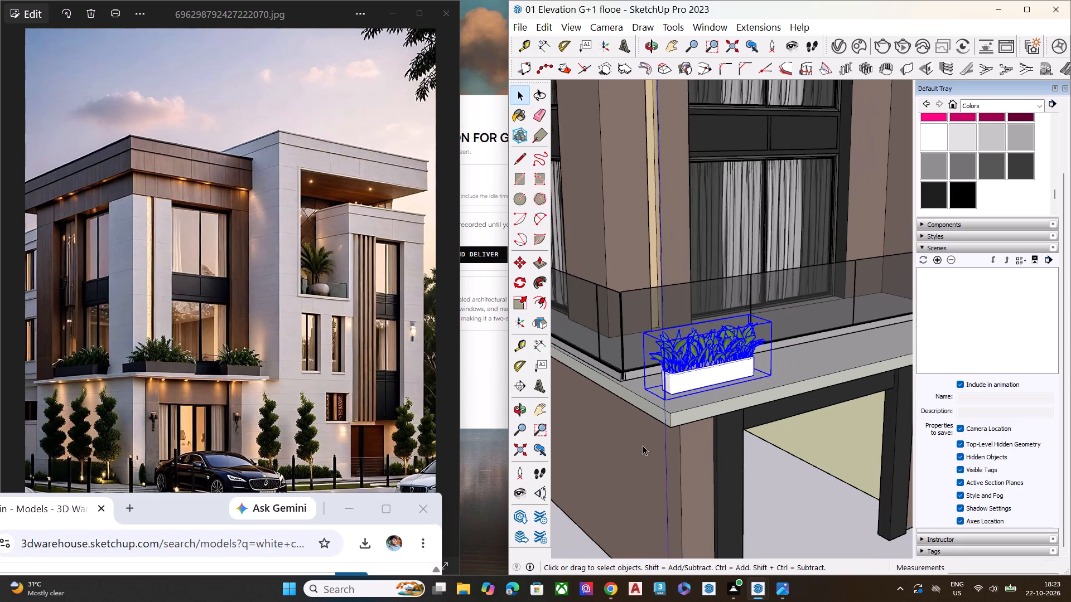
scroll(643, 445, "down", 2)
middle_click_drag(707, 425, 735, 504)
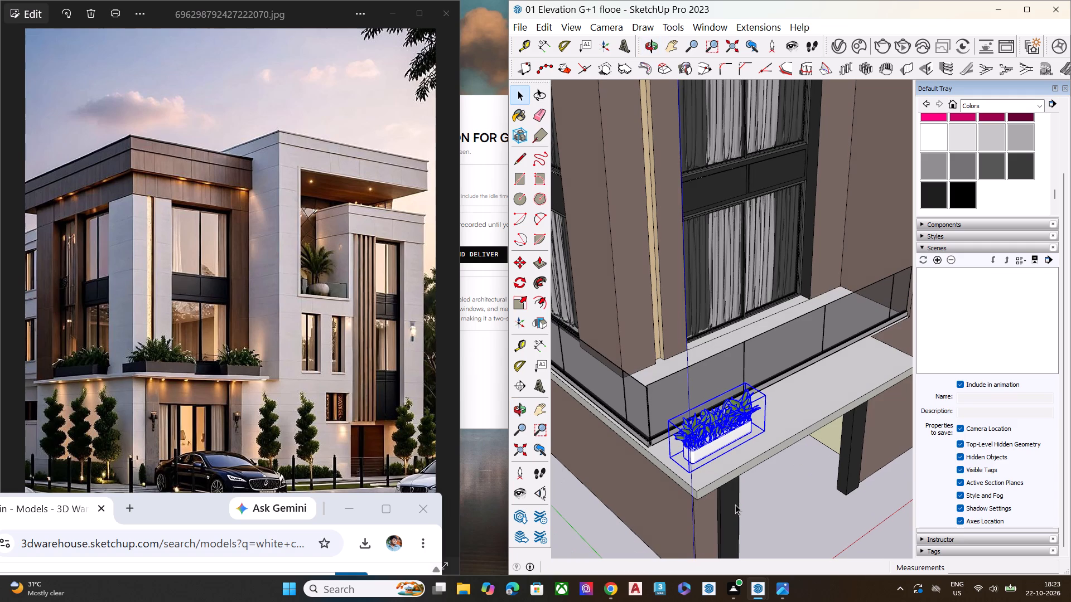
key("s")
left_click_drag(730, 434, 751, 468)
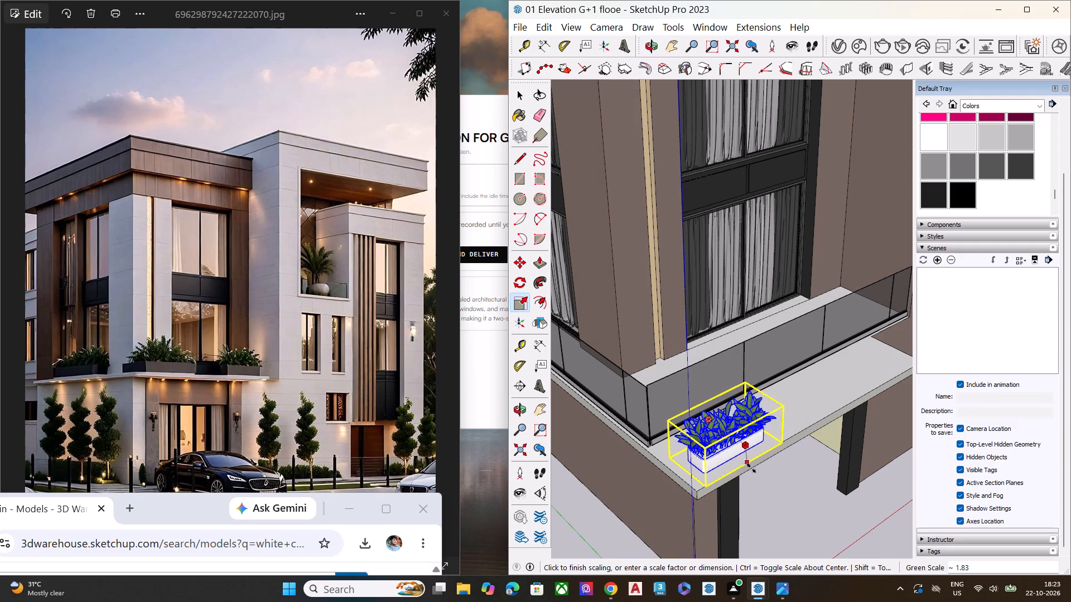
left_click_drag(751, 468, 772, 449)
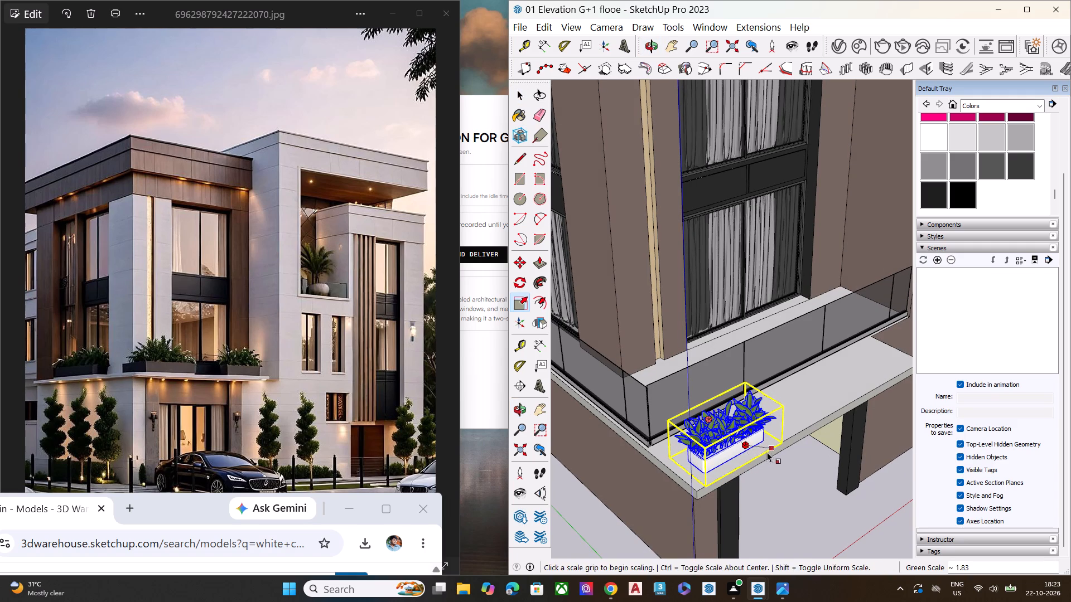
key("space")
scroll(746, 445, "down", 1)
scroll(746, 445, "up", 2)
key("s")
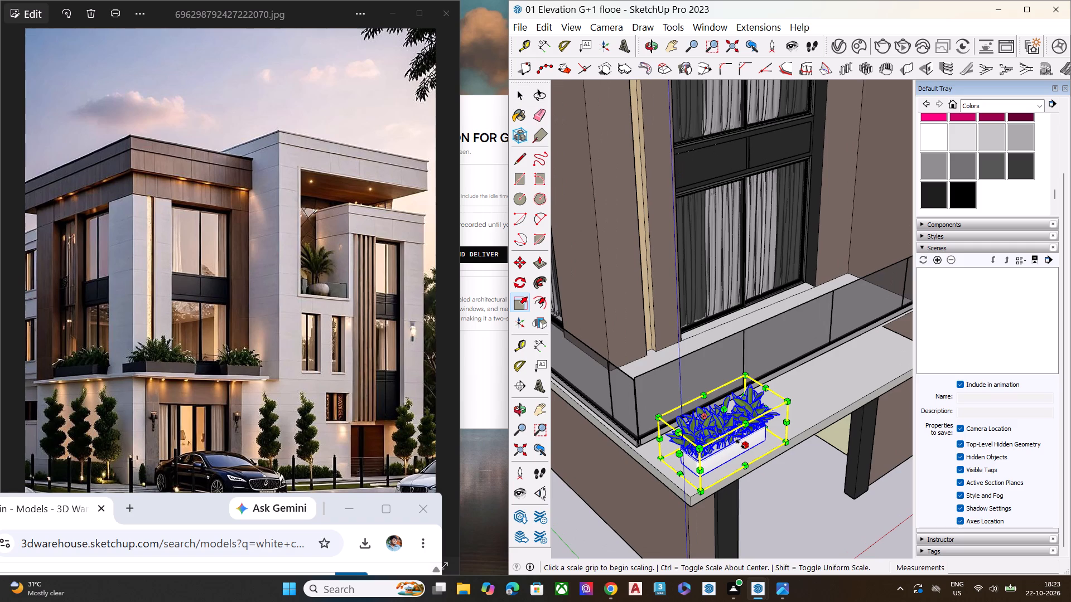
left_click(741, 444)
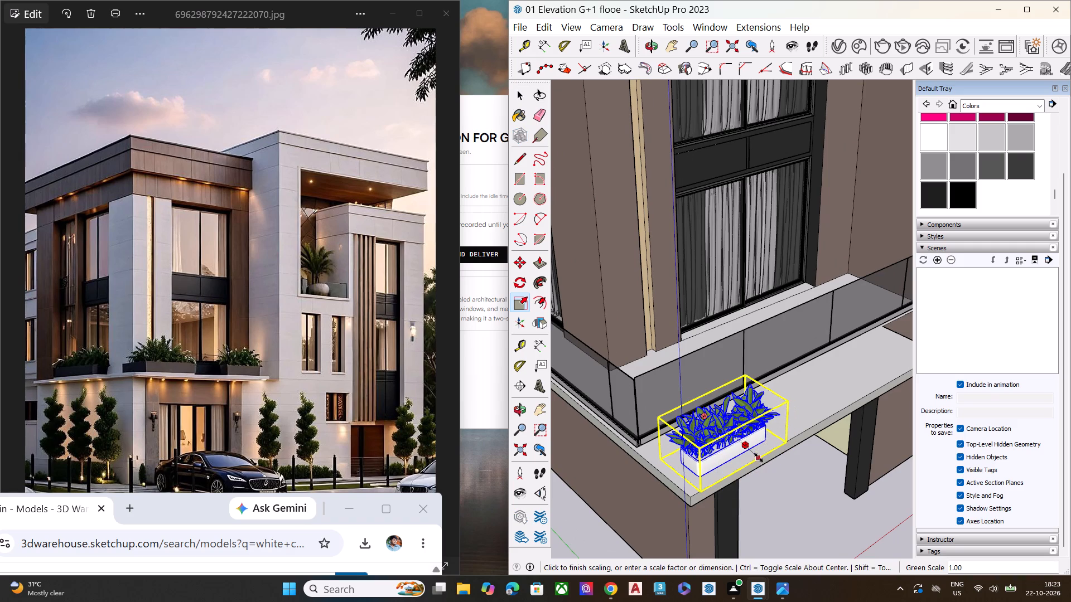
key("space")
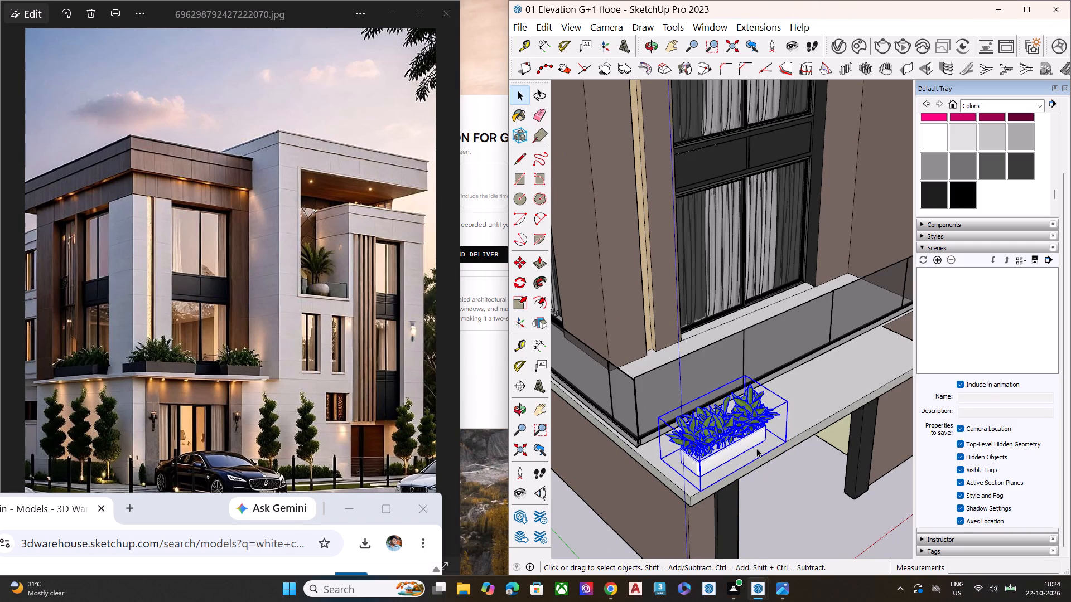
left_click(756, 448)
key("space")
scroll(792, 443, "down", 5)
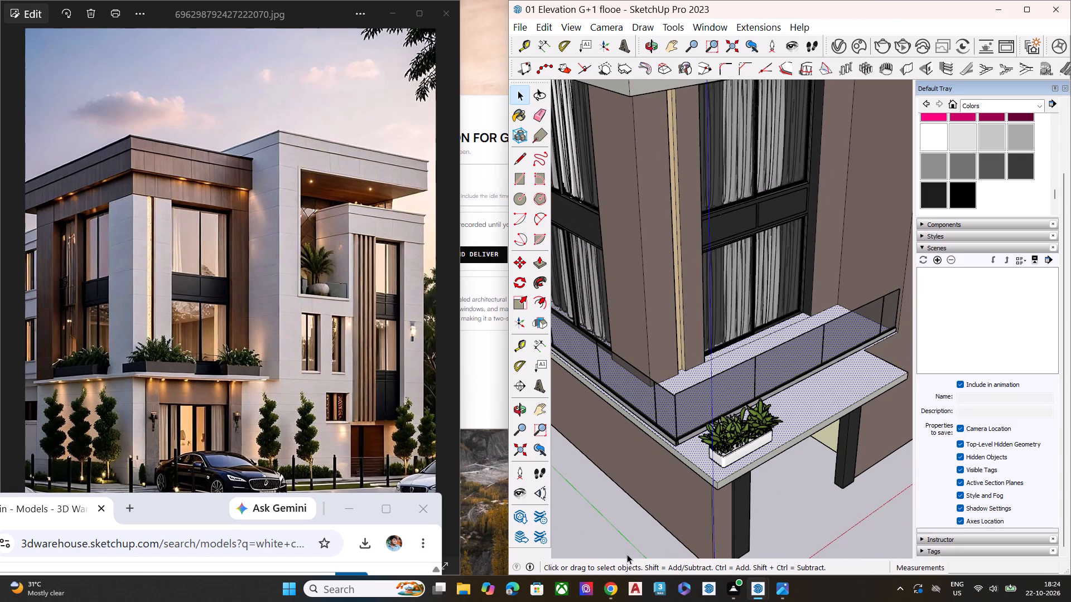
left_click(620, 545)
Move the planter outward across the canopy slab so it sits close to the slab's front edge.
scroll(599, 502, "down", 5)
middle_click_drag(726, 487, 873, 483)
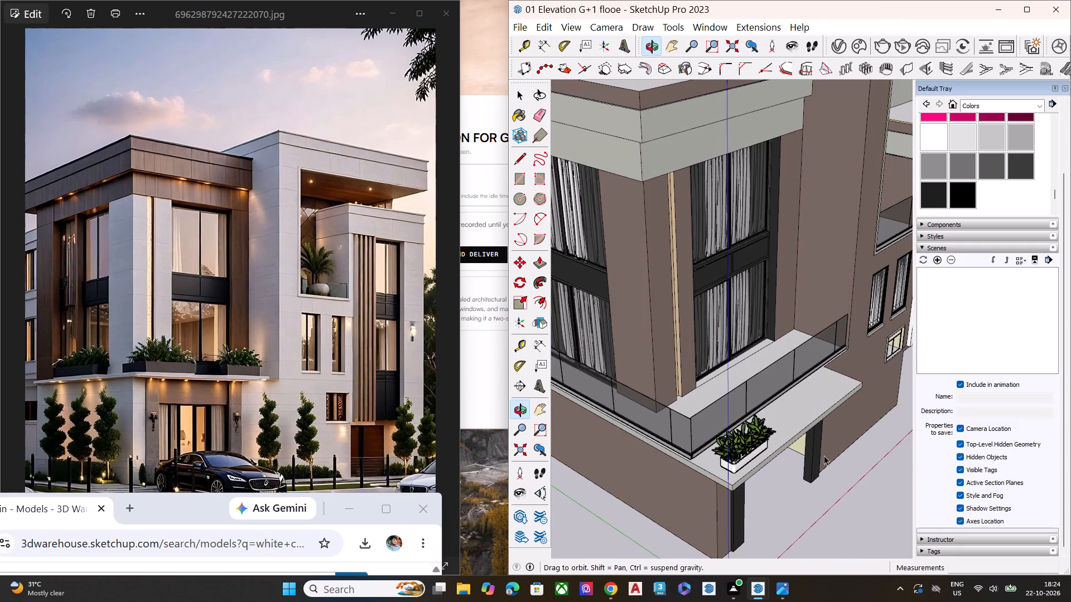
scroll(807, 446, "up", 19)
scroll(797, 458, "up", 6)
left_click(789, 483)
key("m")
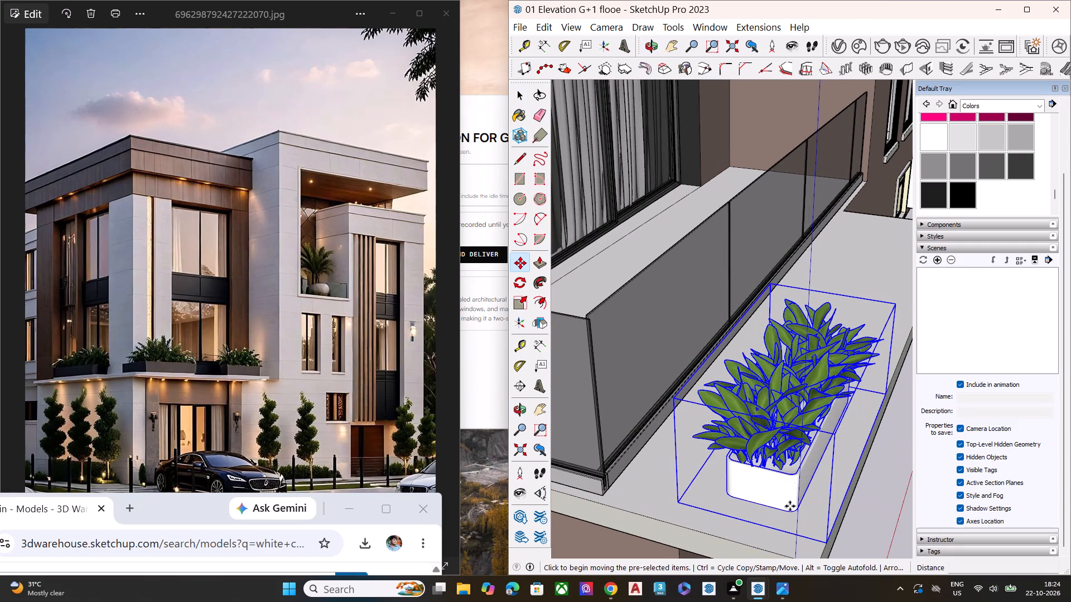
left_click(798, 508)
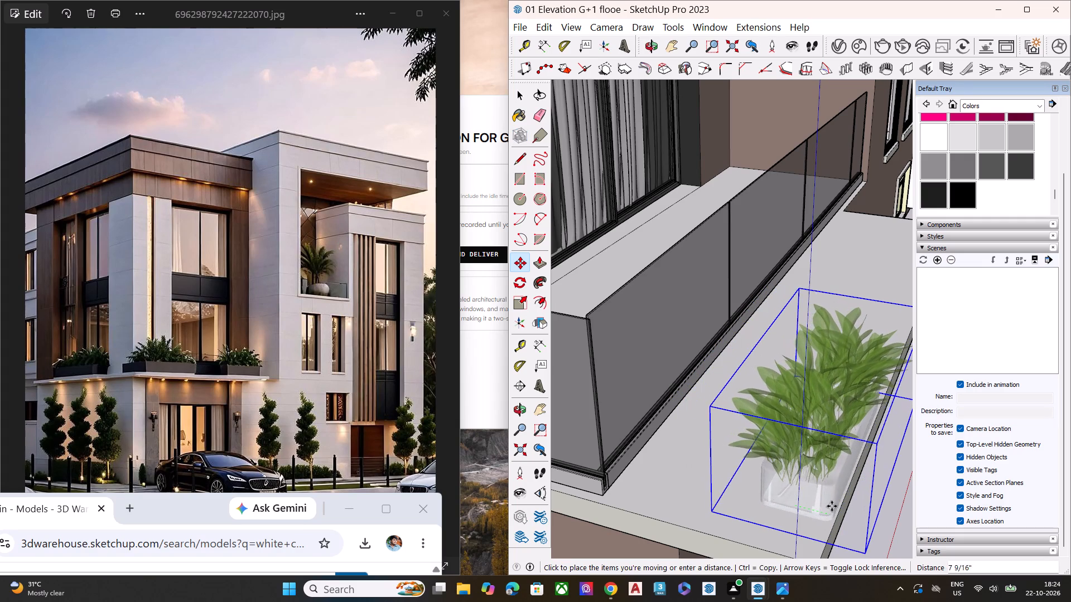
left_click(825, 510)
key("space")
Copy the planter about 1 ft 3 in toward the glass railing so both pots stand side by side.
middle_click_drag(832, 509, 809, 473)
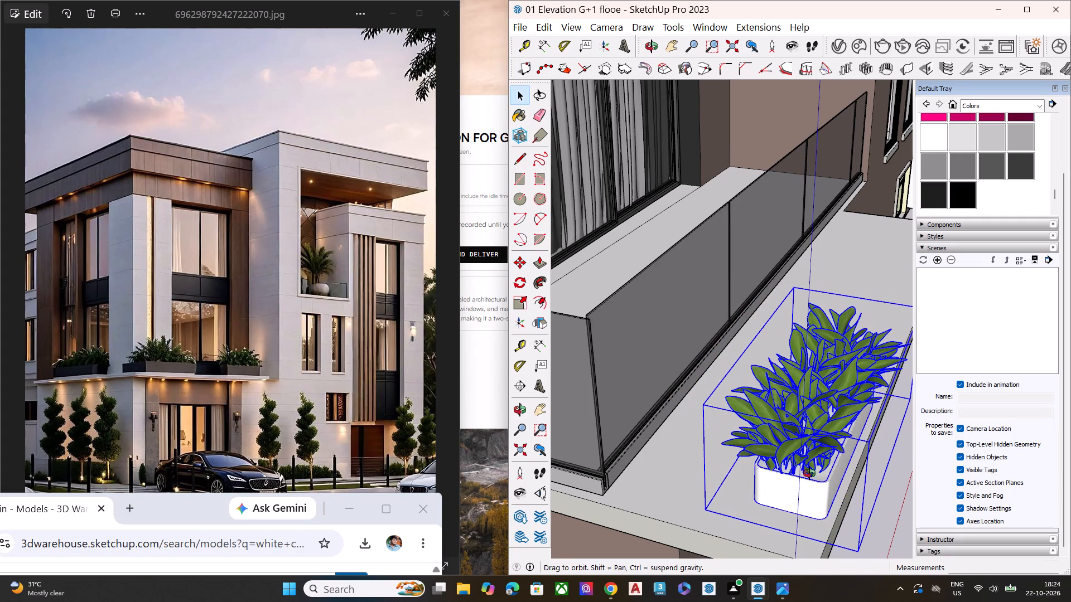
middle_click_drag(809, 473, 823, 430)
key("m")
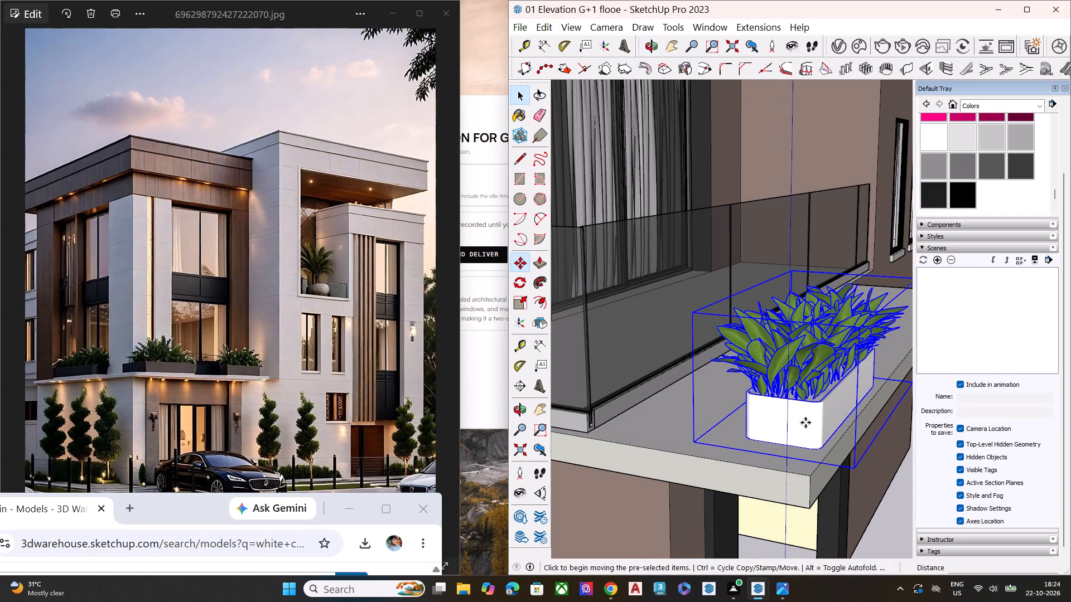
left_click(822, 448)
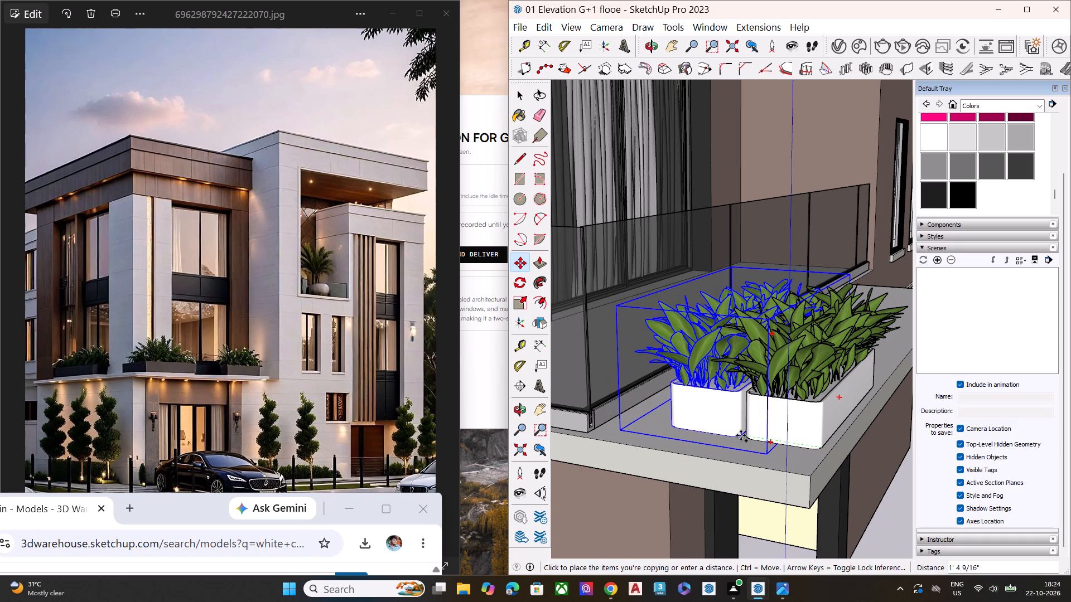
scroll(745, 440, "up", 9)
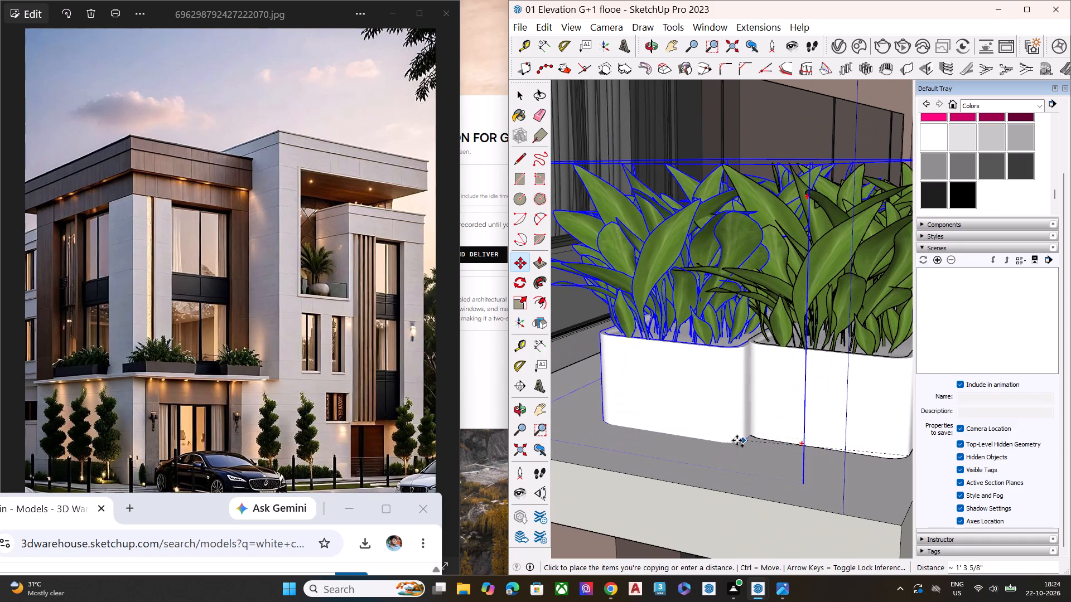
left_click(743, 435)
key("space")
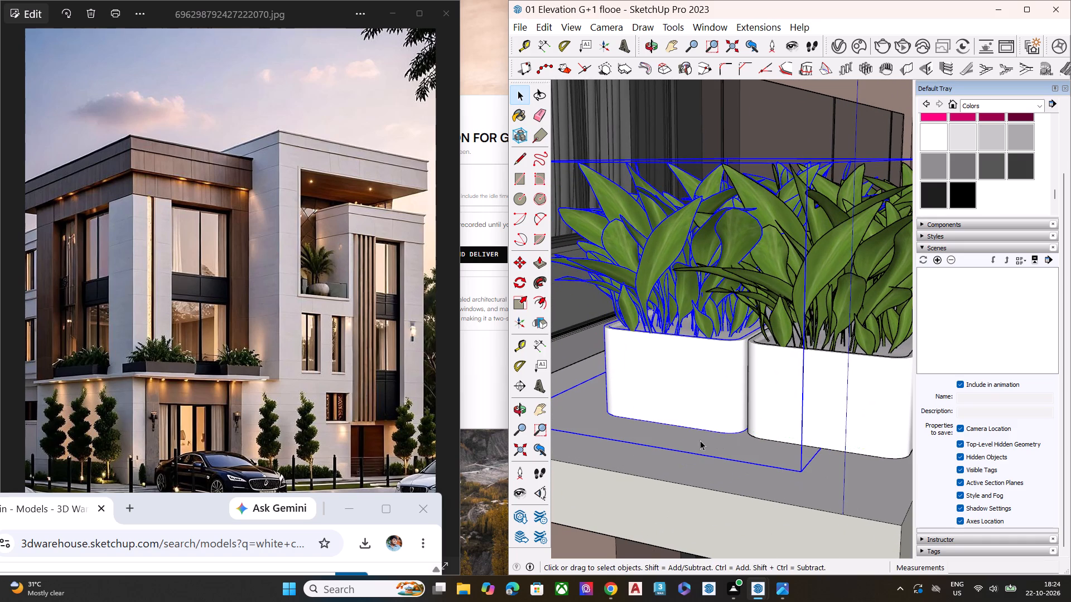
middle_click_drag(700, 440, 710, 534)
key("space")
Move both planters about 11 in along the red axis toward the canopy slab's outer corner.
scroll(685, 356, "down", 19)
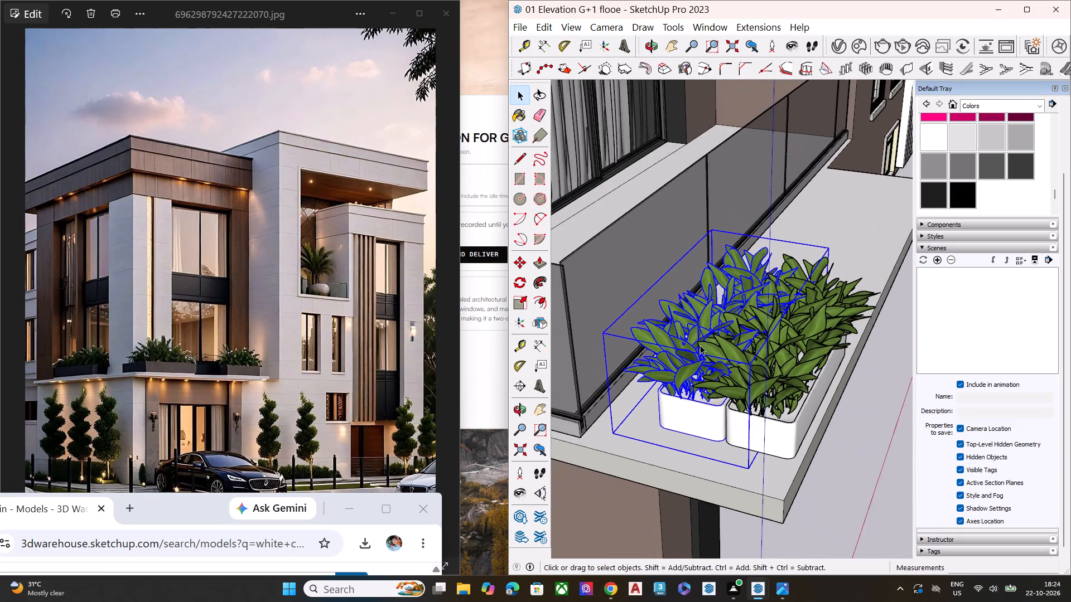
scroll(700, 345, "down", 1)
left_click(838, 411)
middle_click_drag(789, 463, 573, 365)
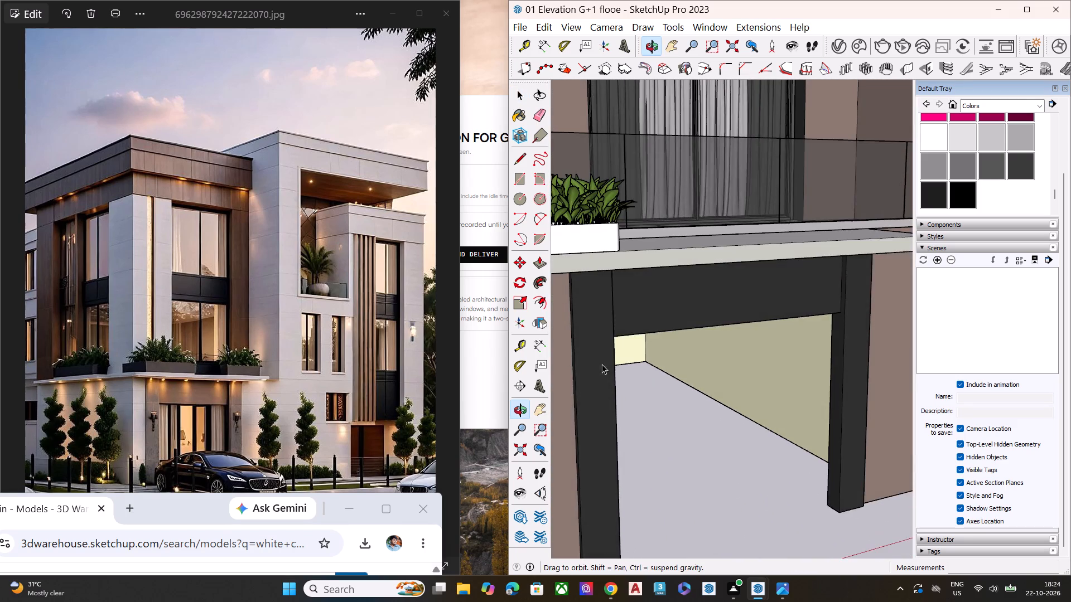
scroll(748, 357, "down", 9)
middle_click_drag(788, 425, 739, 419)
scroll(659, 281, "up", 2)
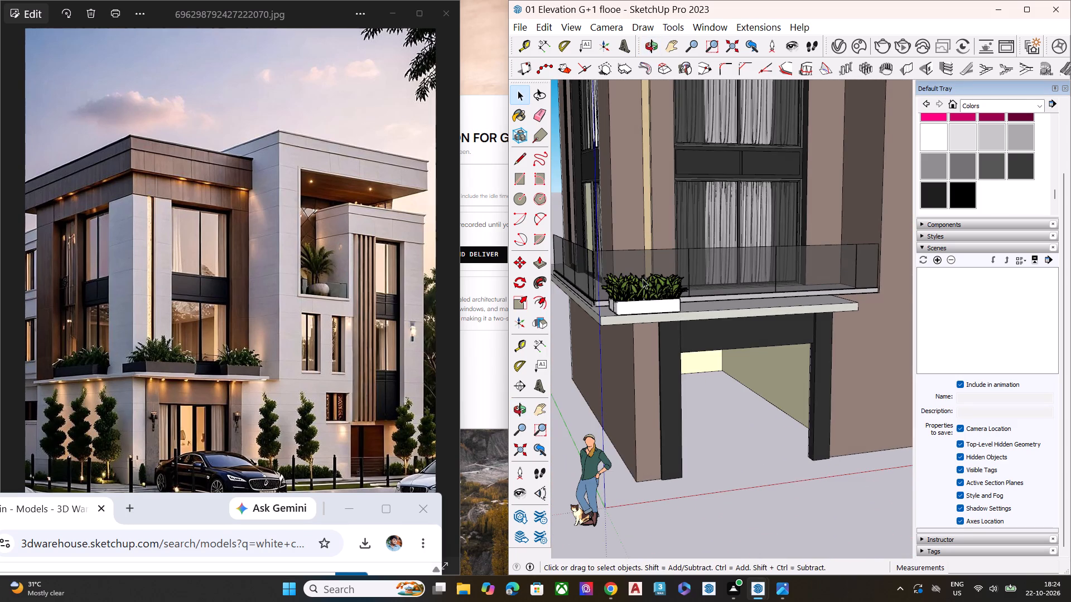
scroll(643, 279, "up", 8)
scroll(604, 307, "up", 10)
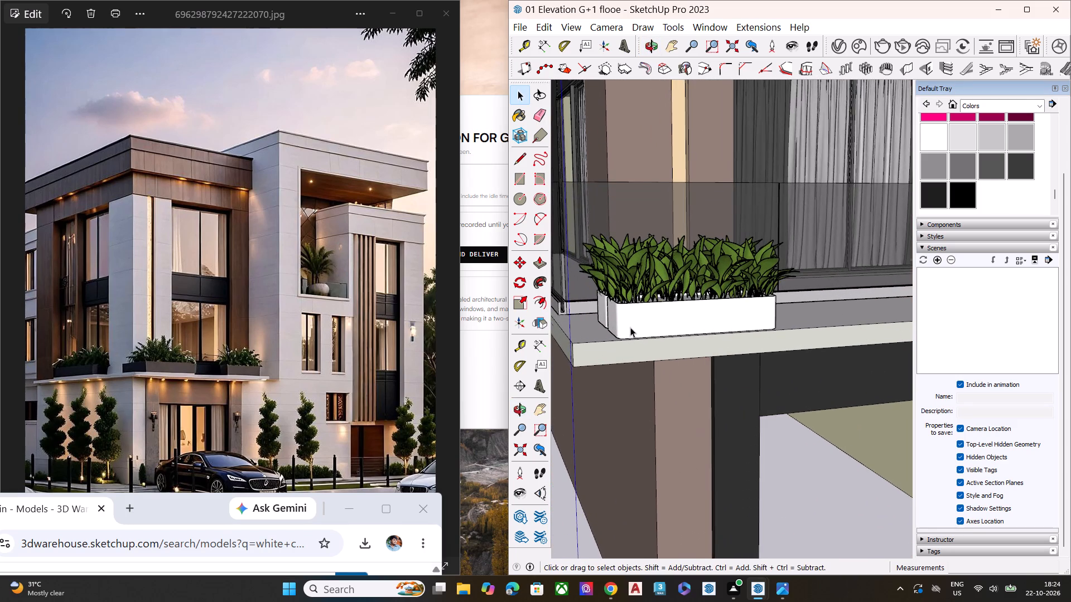
left_click(627, 323, "ctrl")
left_click(599, 308, "ctrl")
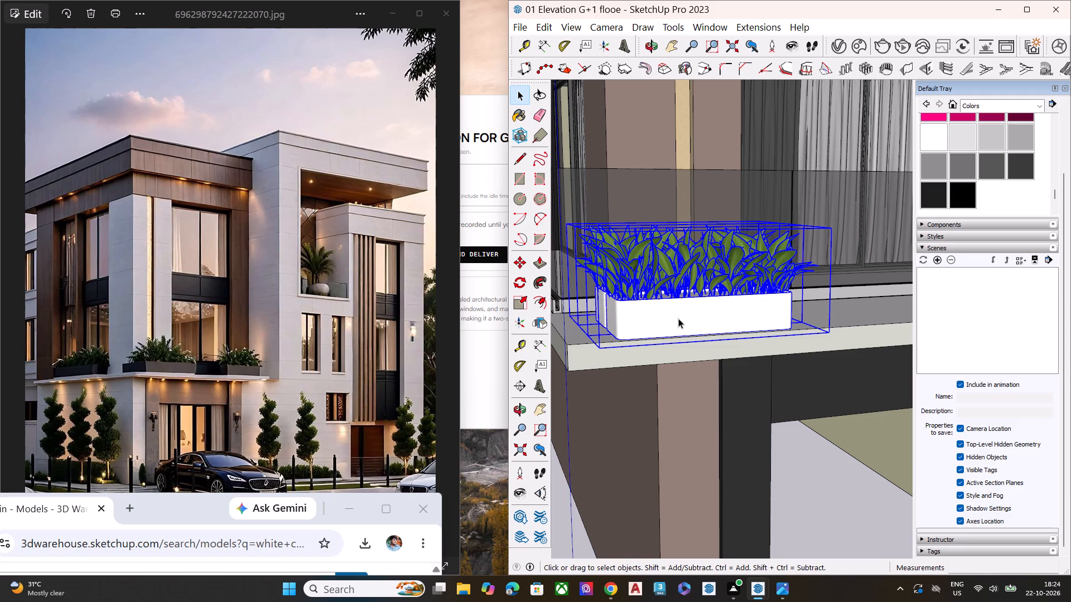
key("m")
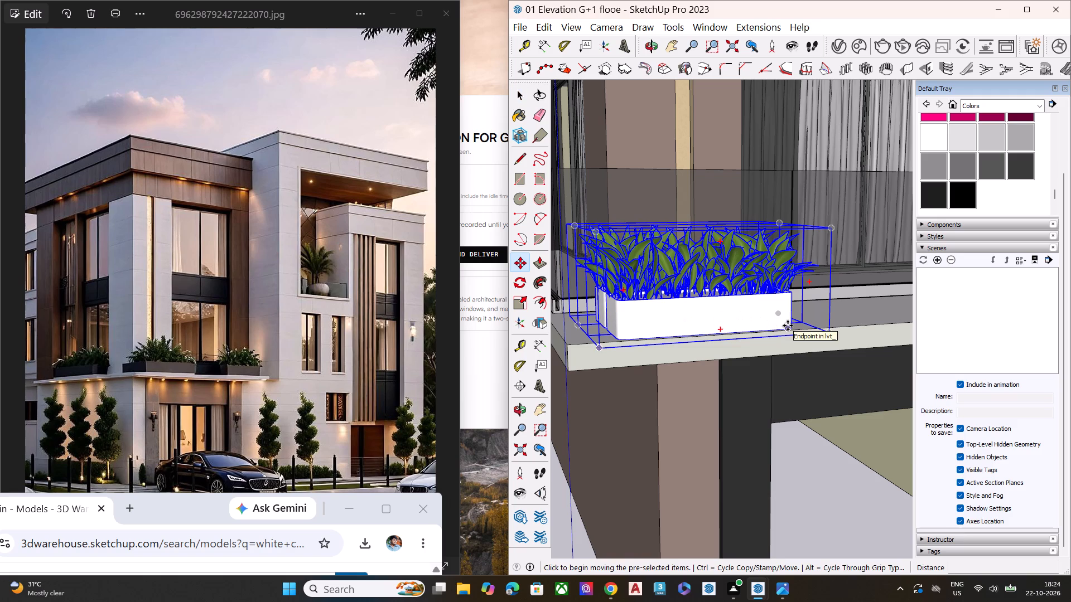
left_click(788, 326)
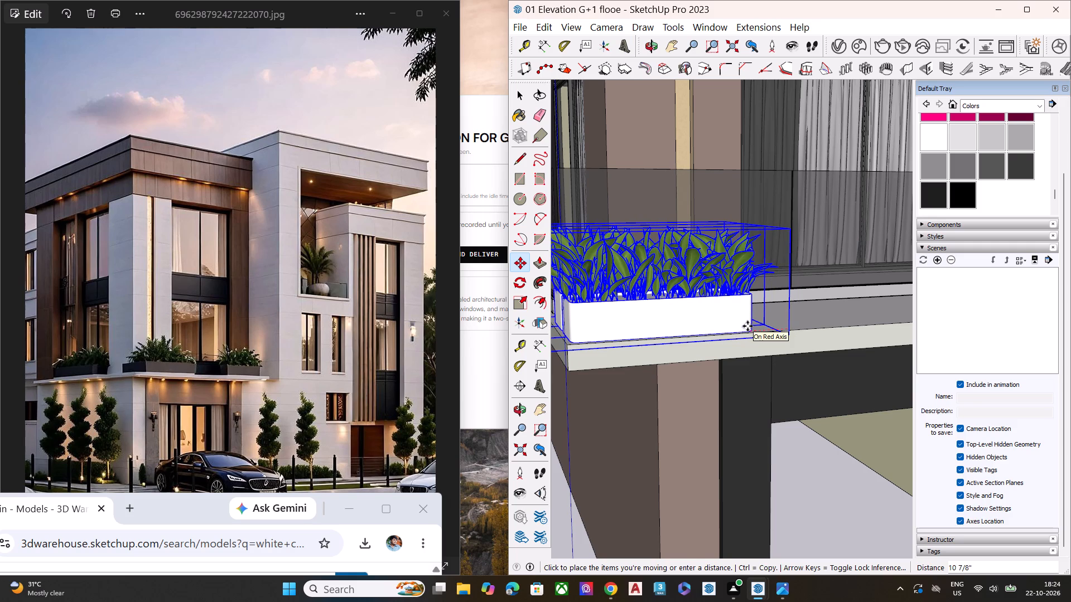
left_click(747, 326)
key("space")
scroll(762, 347, "down", 9)
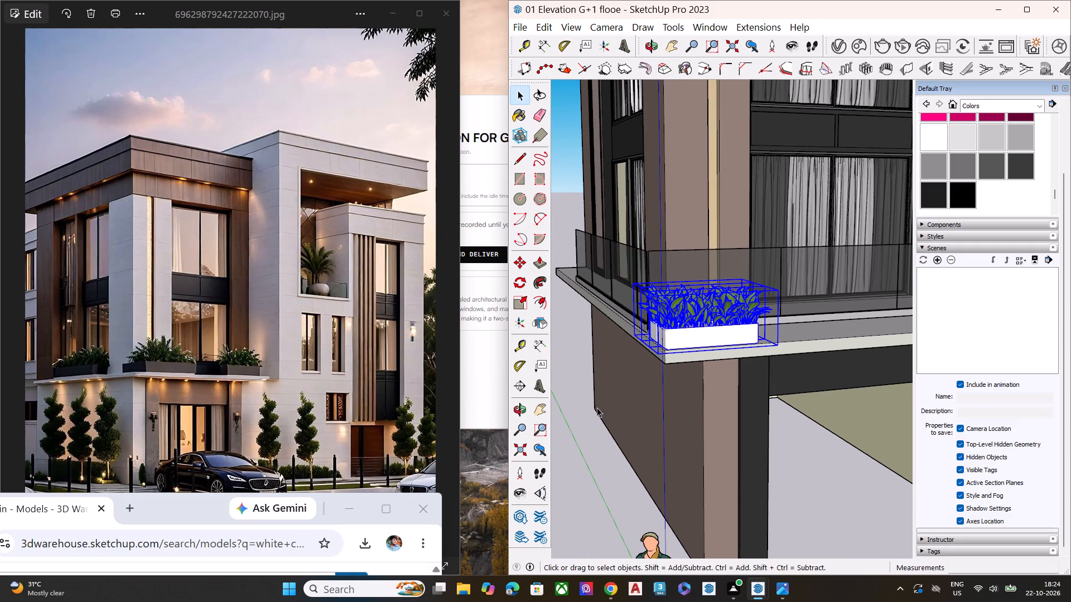
left_click(582, 425)
Copy both planters about 3 ft 9 in along the slab's front edge so the copies butt against the originals.
scroll(675, 323, "up", 8)
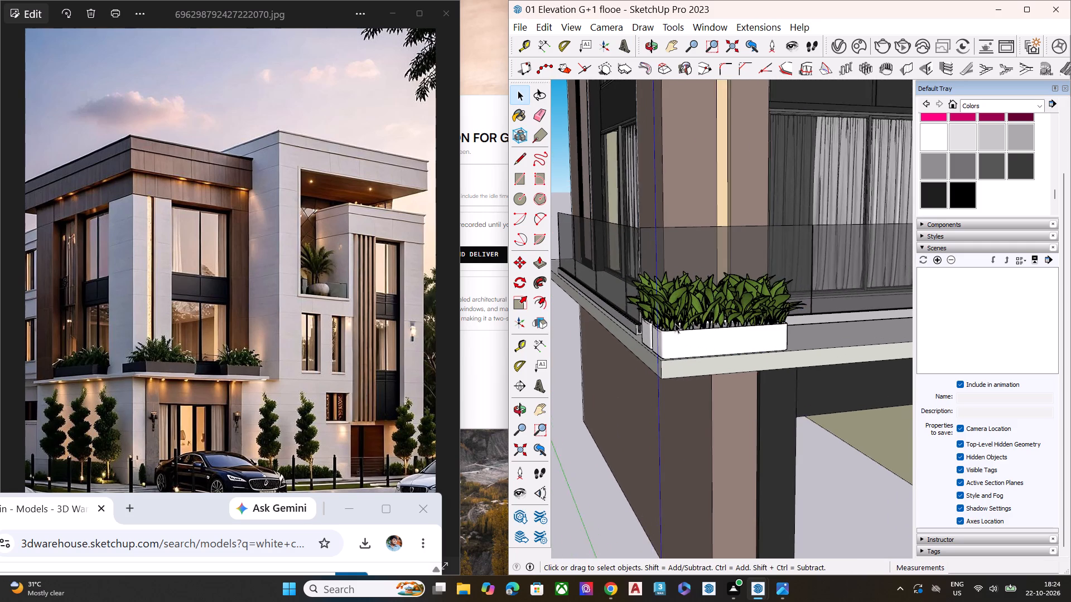
left_click(664, 349, "ctrl")
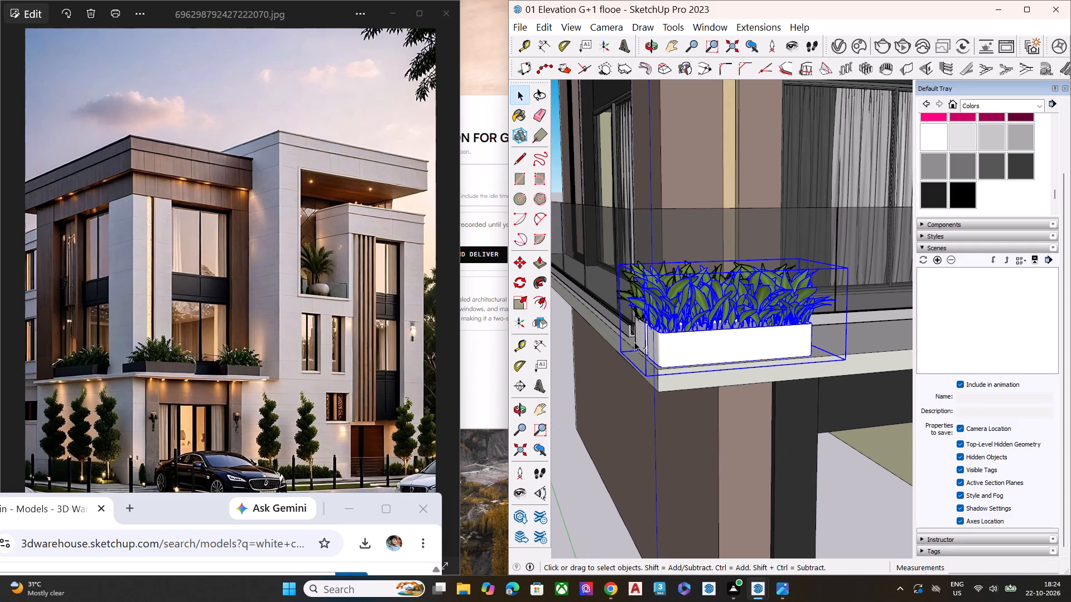
left_click(636, 334, "ctrl")
key("m")
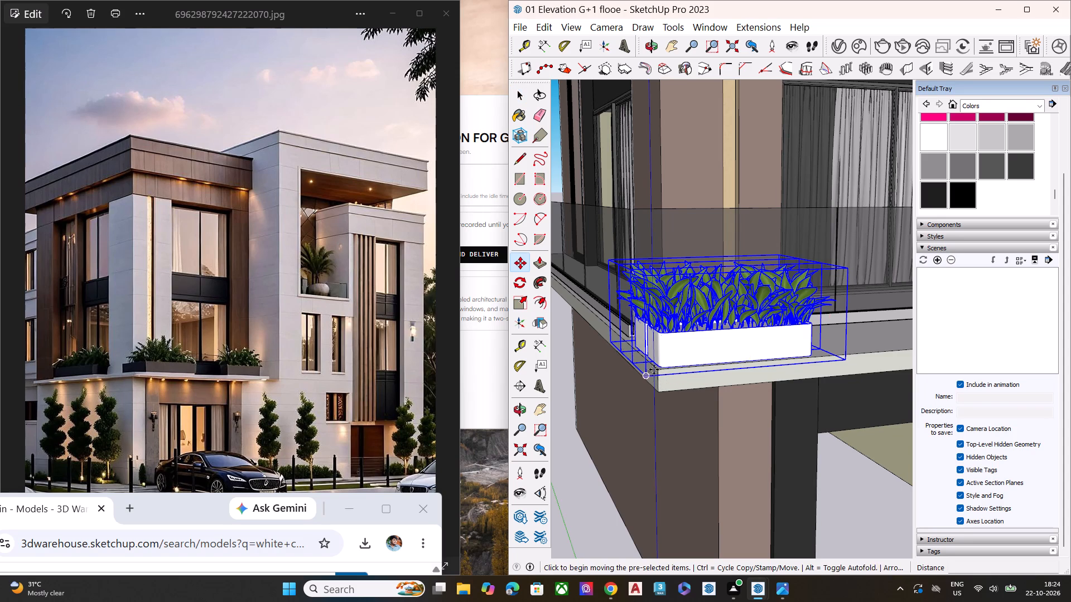
left_click(659, 368)
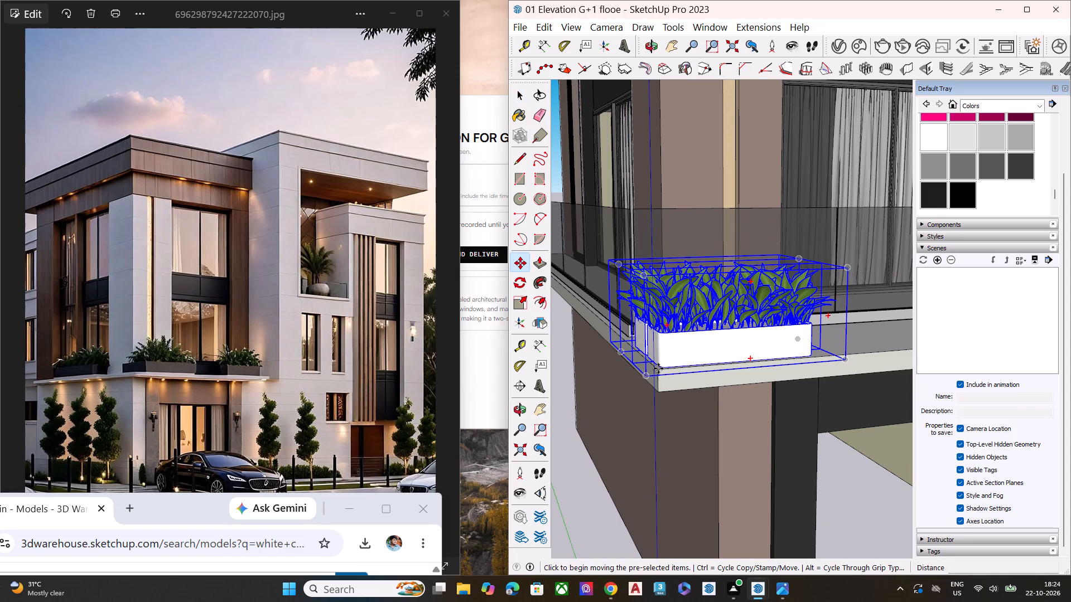
scroll(609, 372, "down", 6)
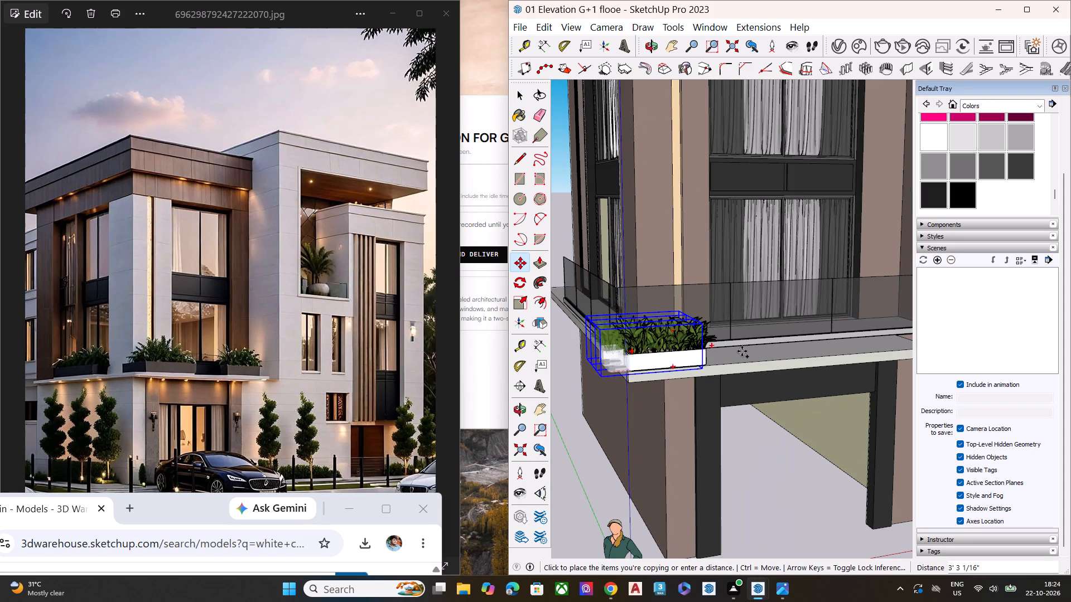
scroll(737, 355, "up", 8)
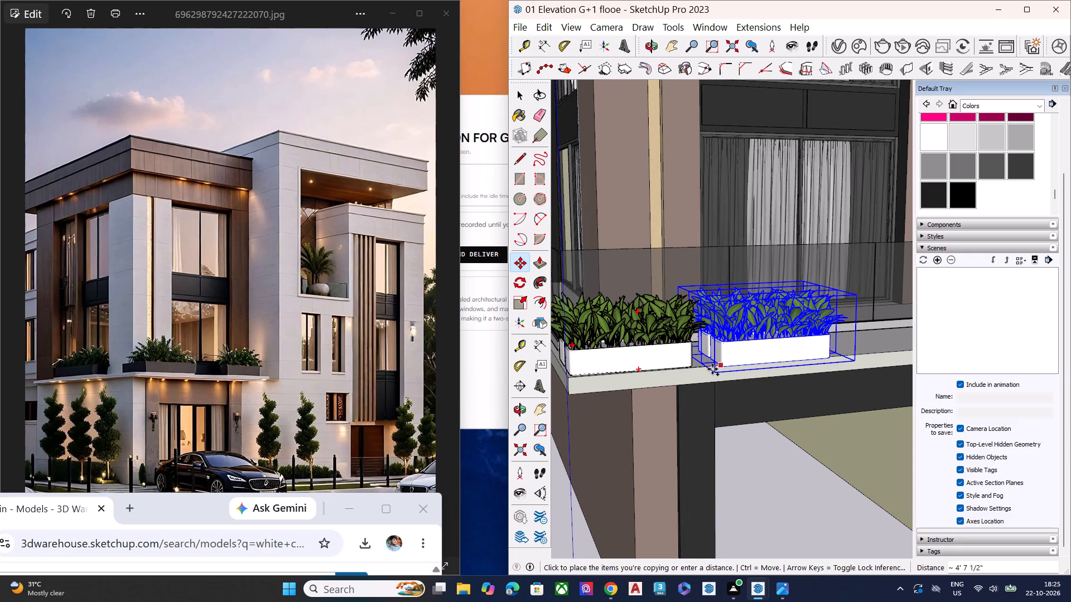
scroll(713, 366, "up", 3)
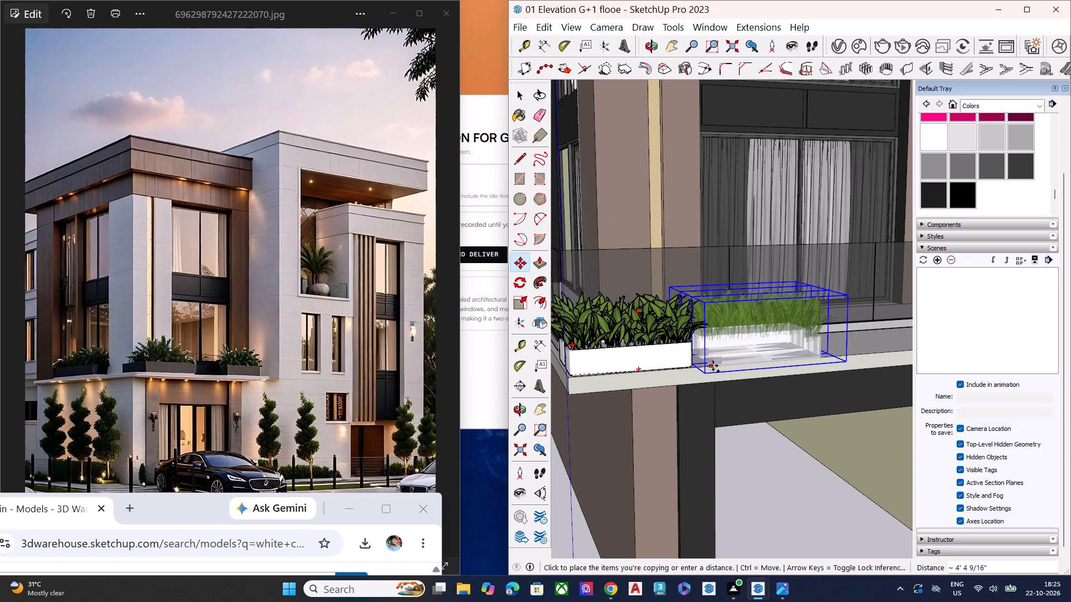
scroll(713, 366, "up", 20)
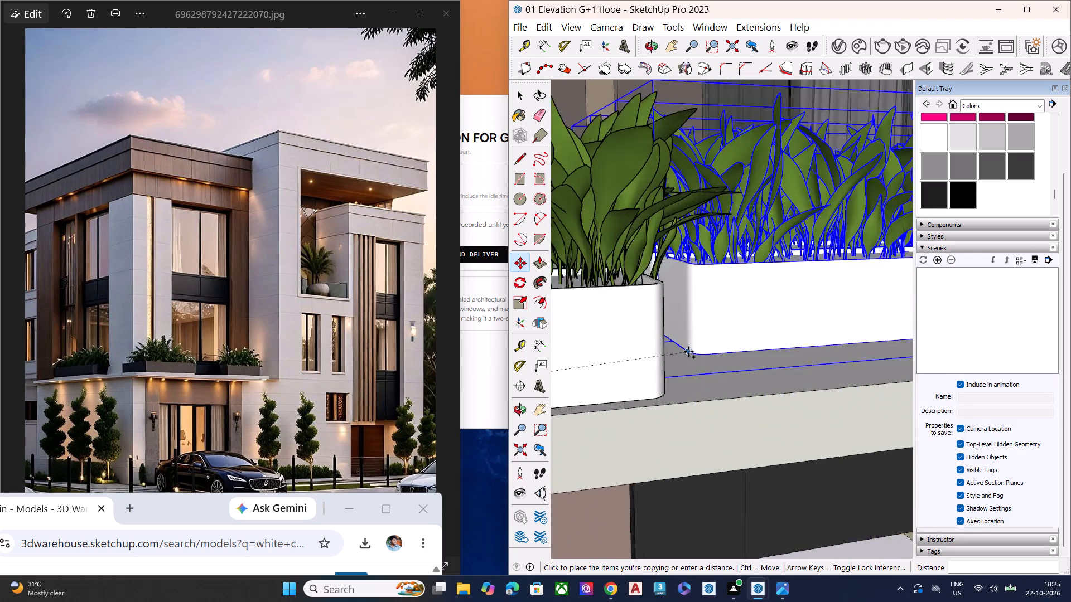
scroll(688, 352, "up", 4)
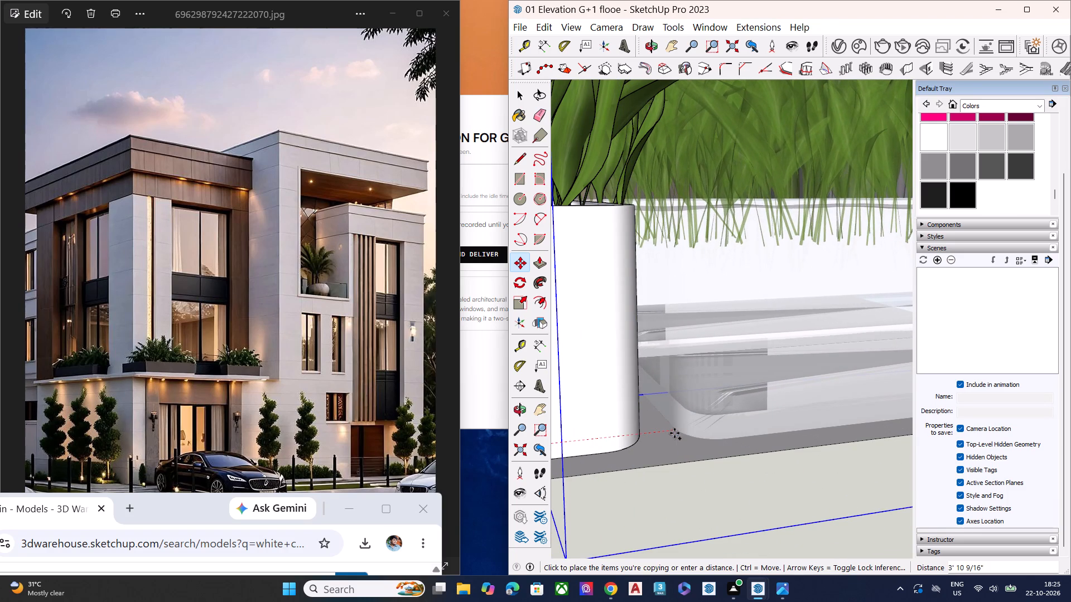
left_click(643, 433)
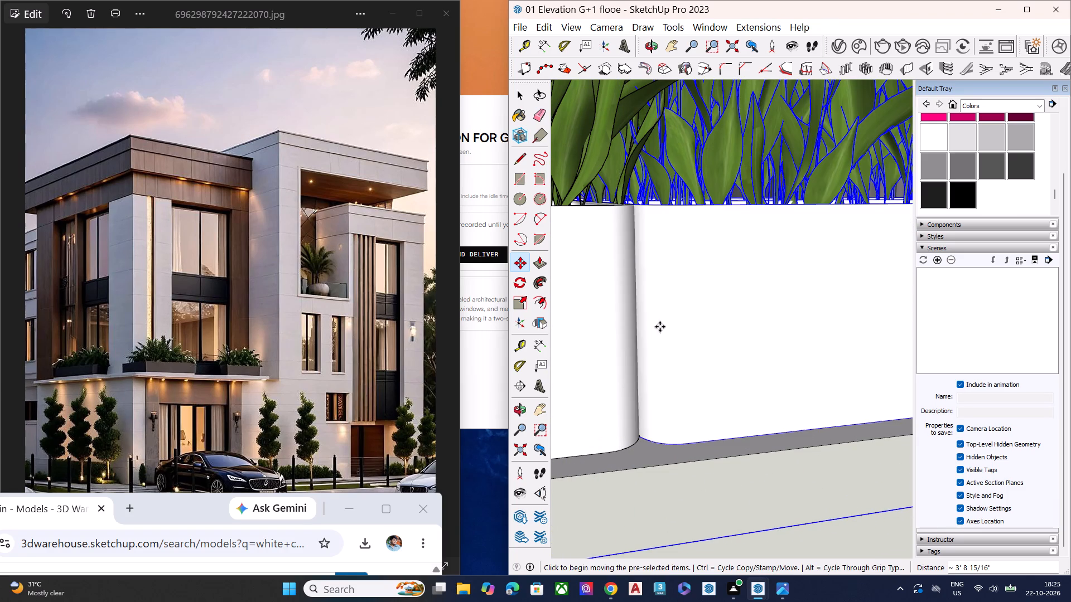
scroll(666, 321, "down", 8)
scroll(776, 310, "down", 11)
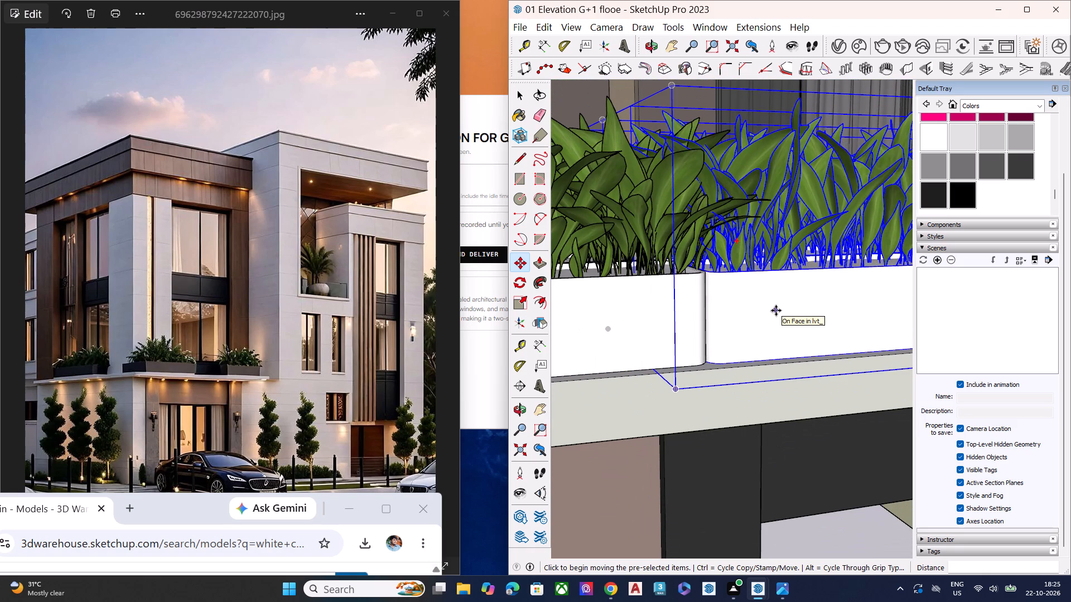
scroll(682, 290, "down", 7)
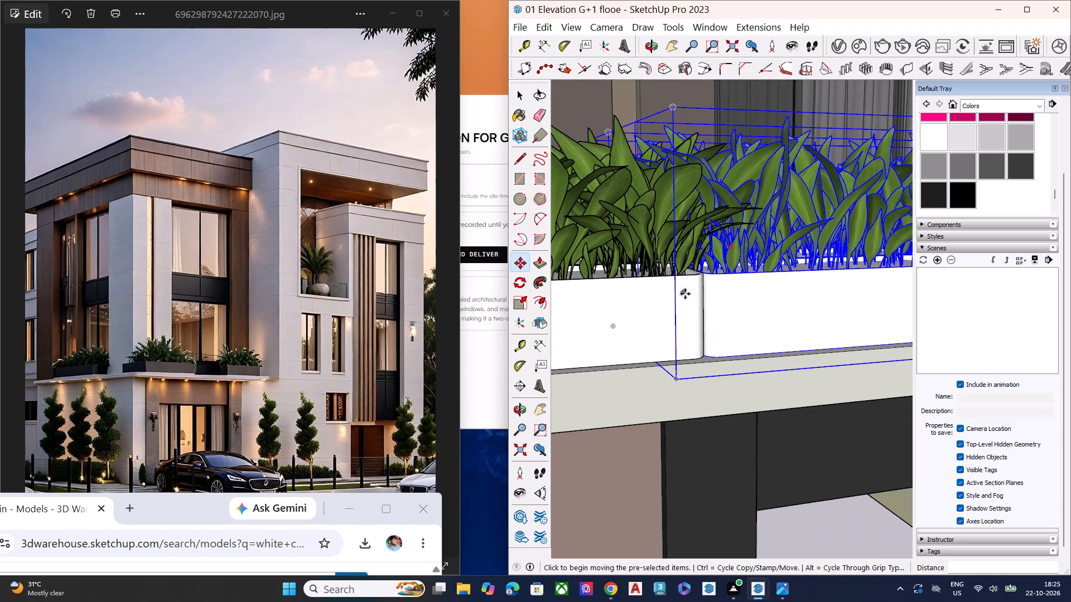
scroll(779, 237, "down", 10)
scroll(707, 313, "down", 11)
scroll(754, 275, "down", 4)
scroll(754, 275, "up", 2)
scroll(753, 278, "down", 4)
scroll(752, 280, "up", 1)
scroll(752, 280, "down", 11)
key("space")
key("space")
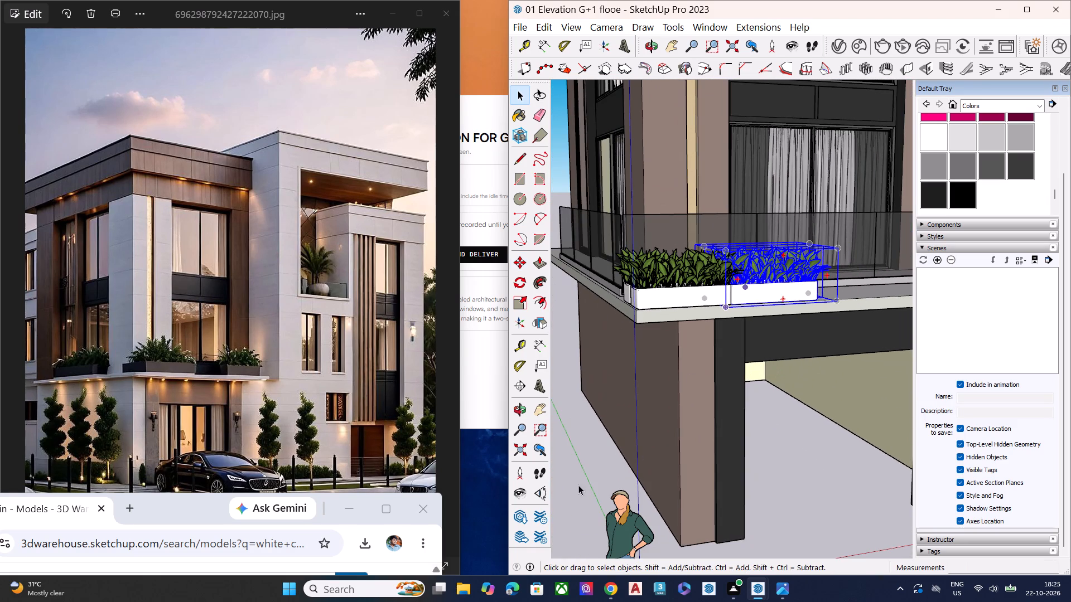
left_click(595, 465)
Copy all four planters about 7 ft 8 in along the canopy slab, continuing the row end to end over the entrance.
middle_click_drag(693, 440, 614, 438)
scroll(632, 392, "down", 7)
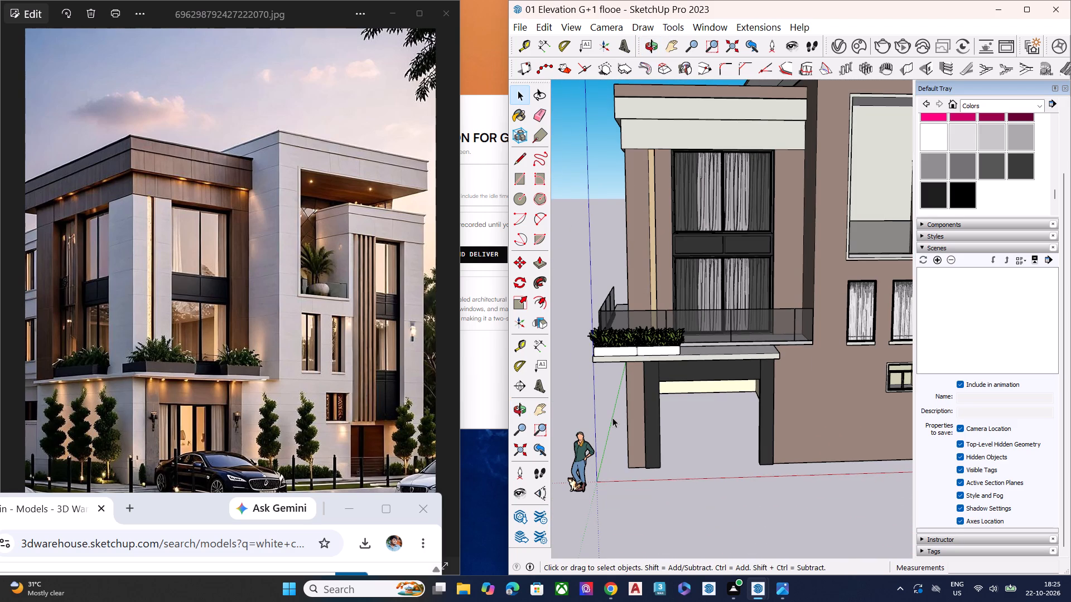
middle_click_drag(612, 417, 706, 536)
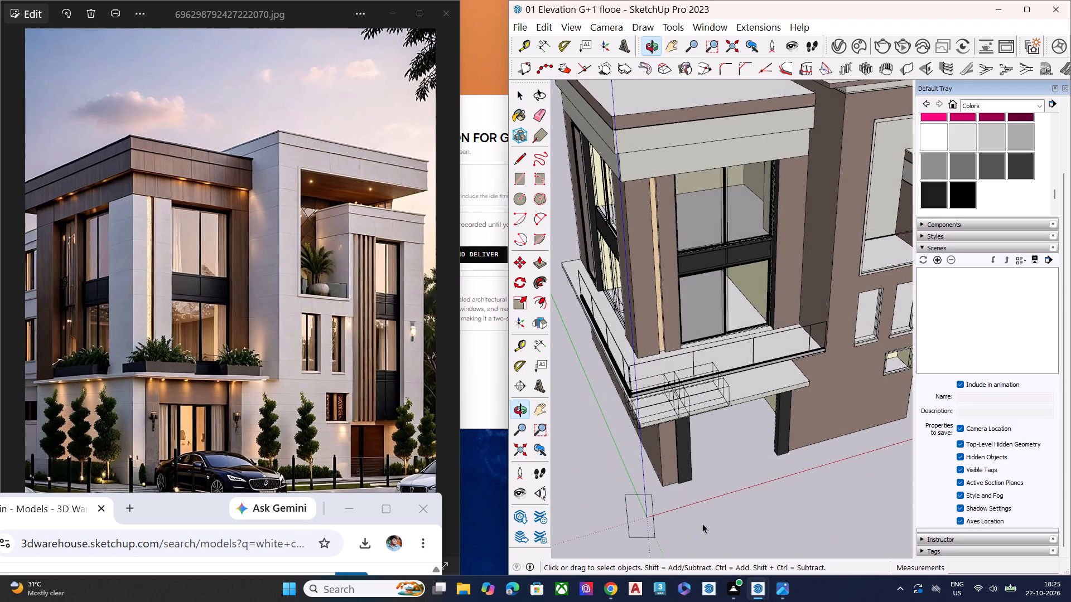
scroll(695, 492, "up", 10)
scroll(663, 363, "up", 1)
scroll(664, 360, "down", 2)
scroll(664, 360, "up", 6)
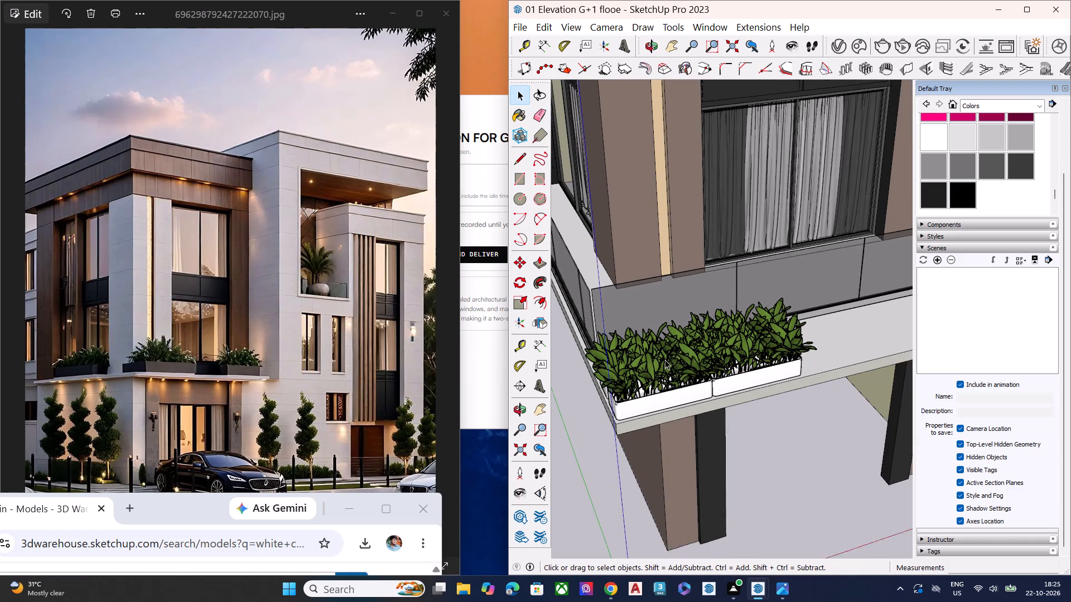
left_click(668, 391, "ctrl")
left_click(761, 372, "ctrl")
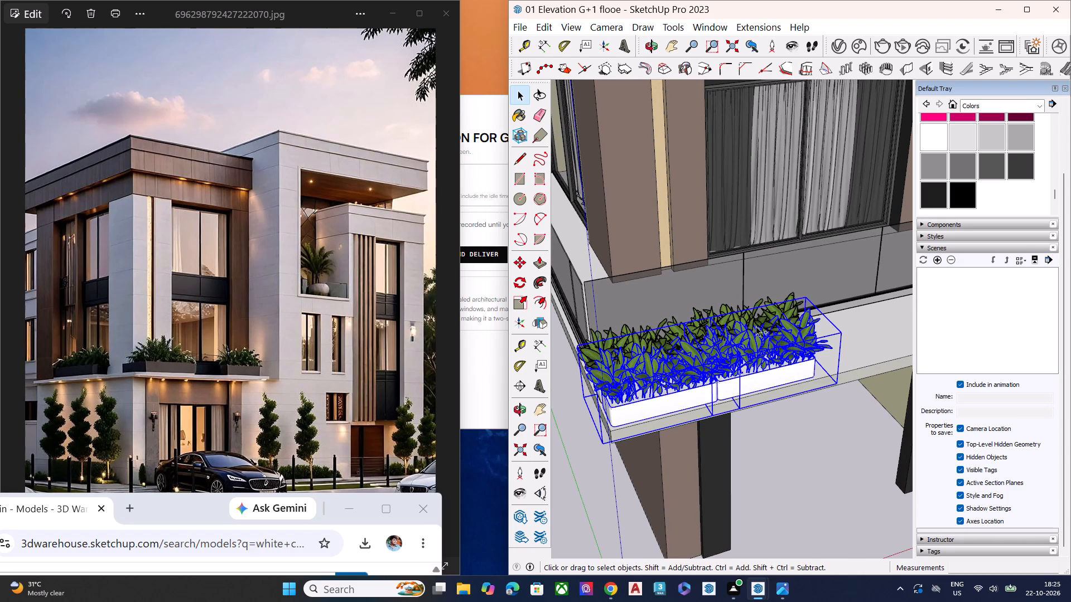
left_click(751, 312, "ctrl")
left_click(639, 336, "ctrl")
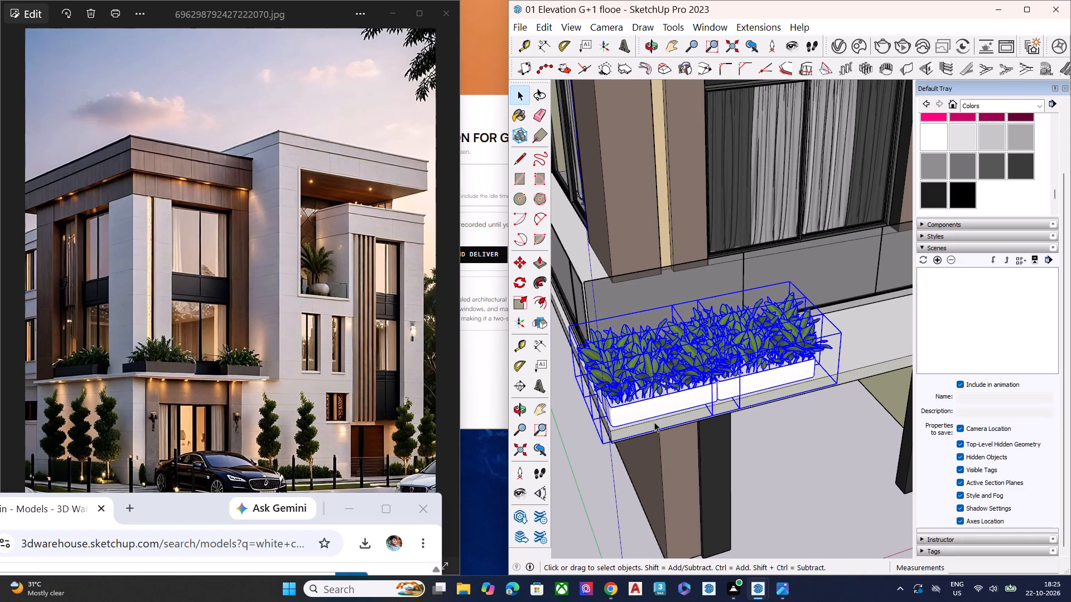
key("m")
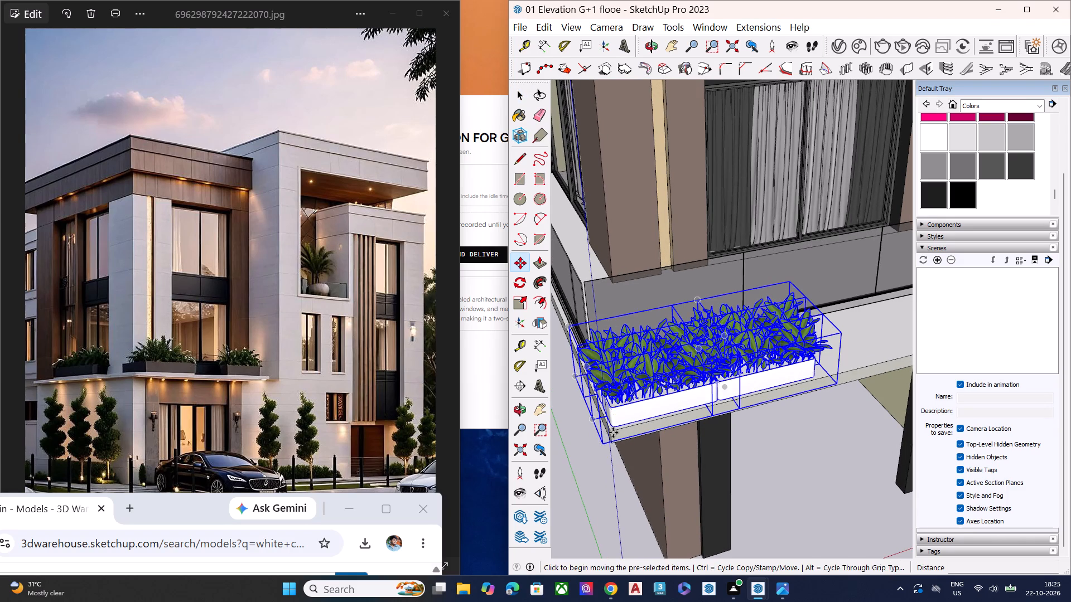
middle_click_drag(606, 423, 563, 276)
scroll(563, 276, "up", 6)
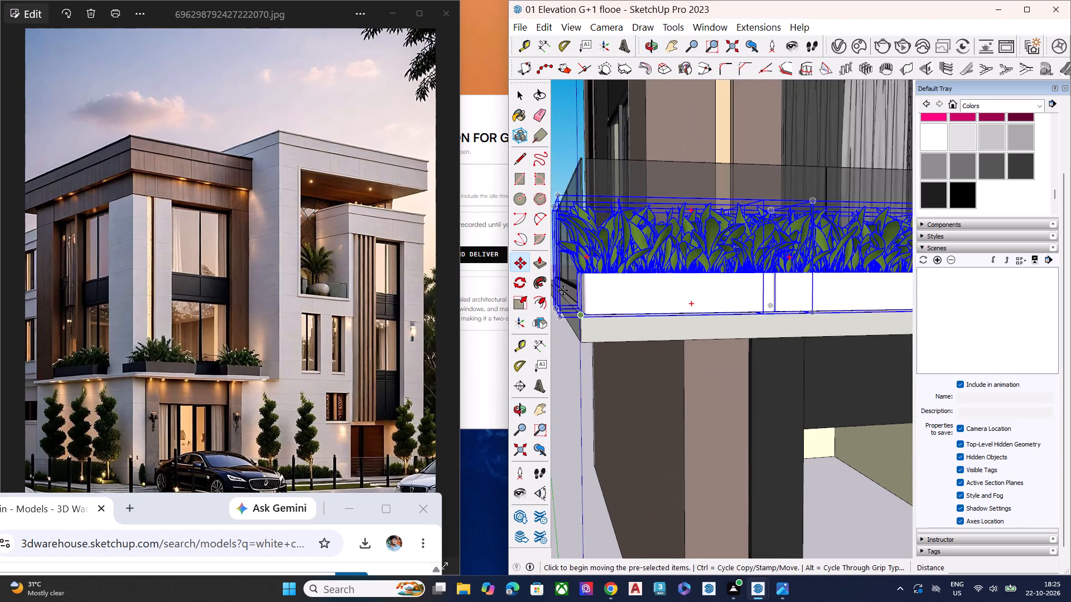
scroll(563, 290, "up", 1)
left_click(599, 344)
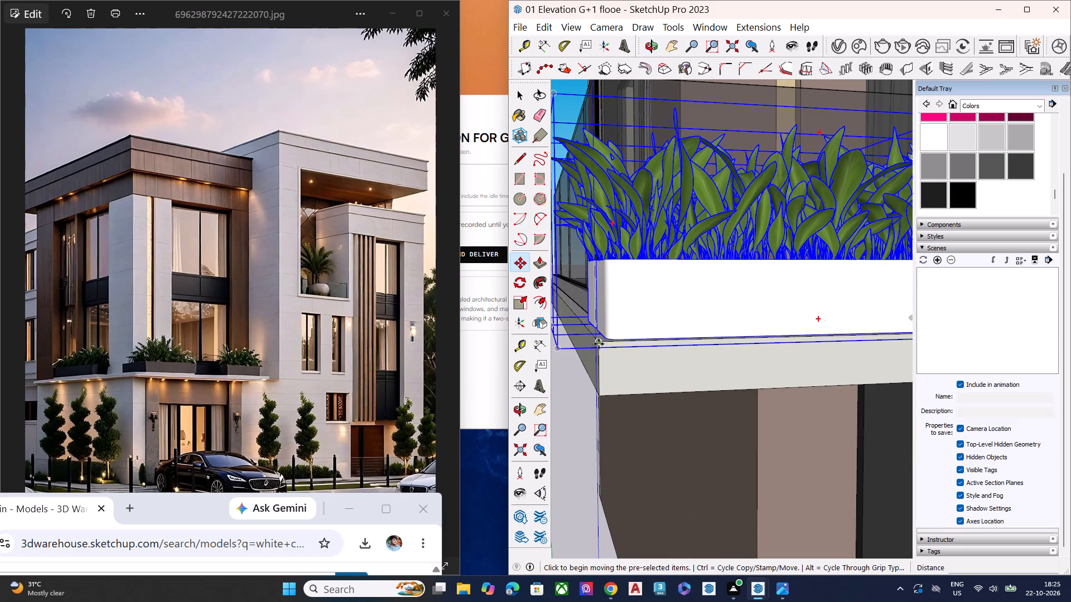
scroll(576, 359, "down", 3)
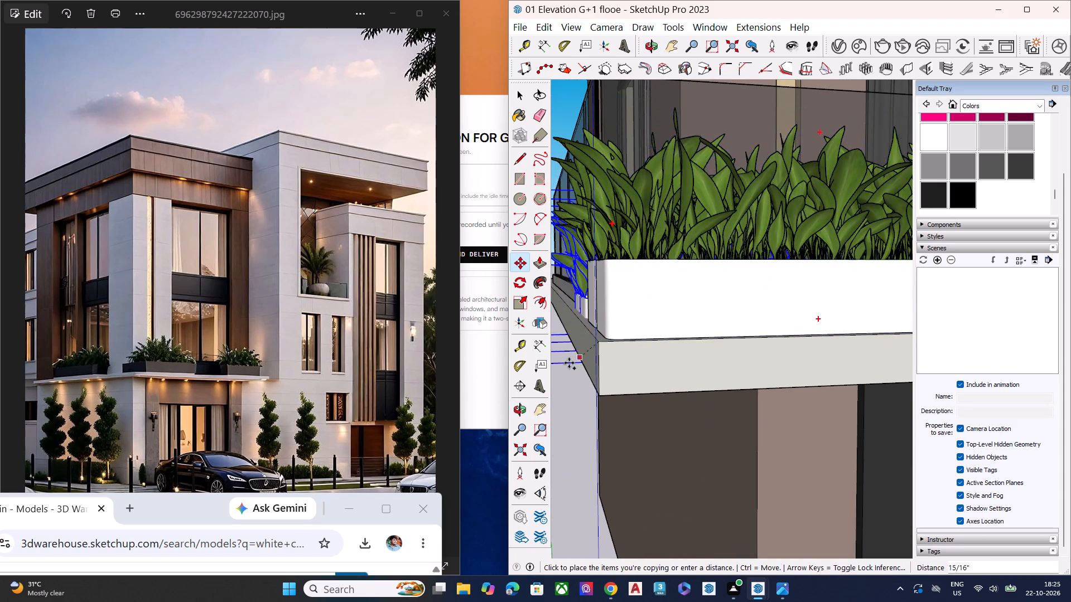
scroll(569, 363, "down", 12)
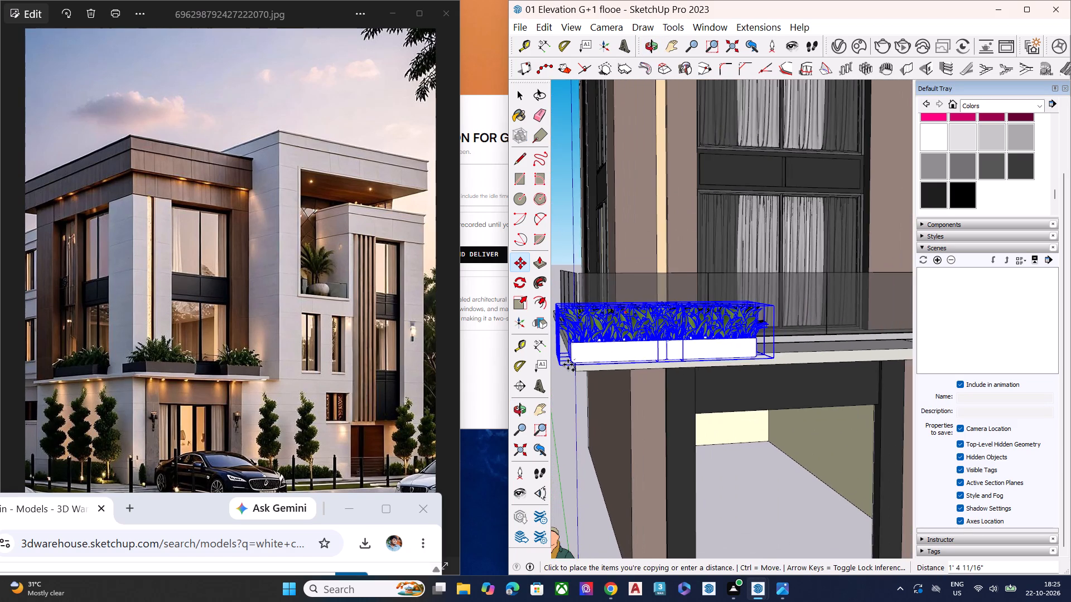
scroll(568, 365, "down", 2)
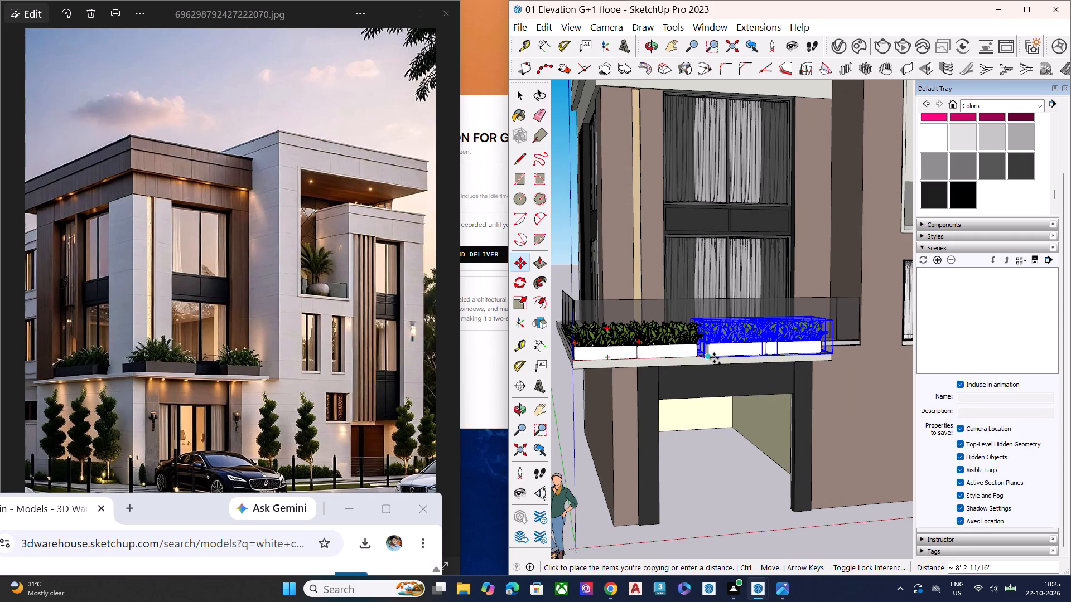
scroll(713, 358, "up", 9)
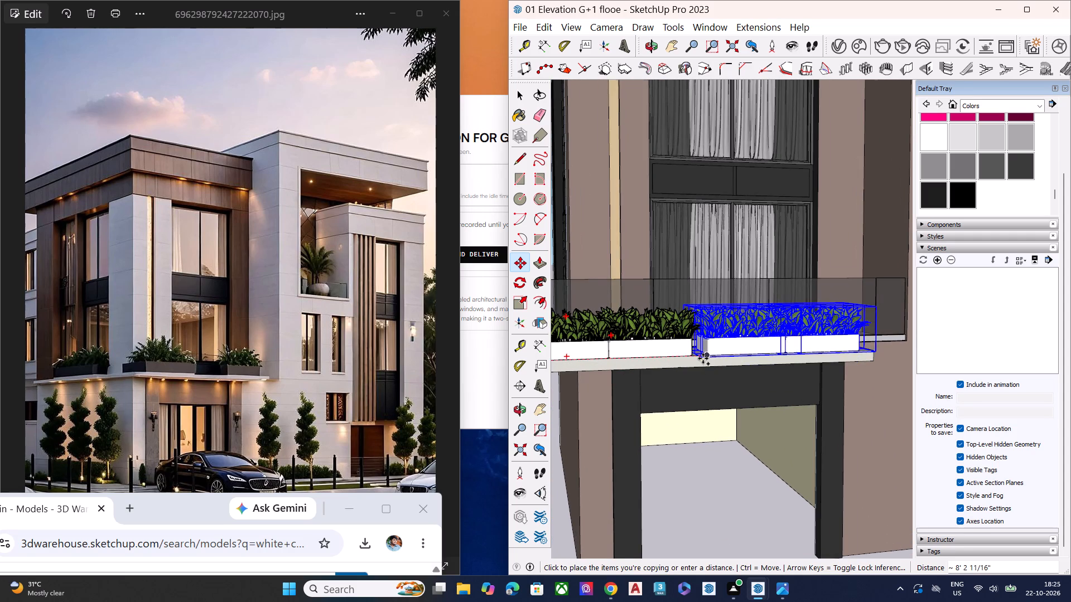
scroll(703, 358, "up", 11)
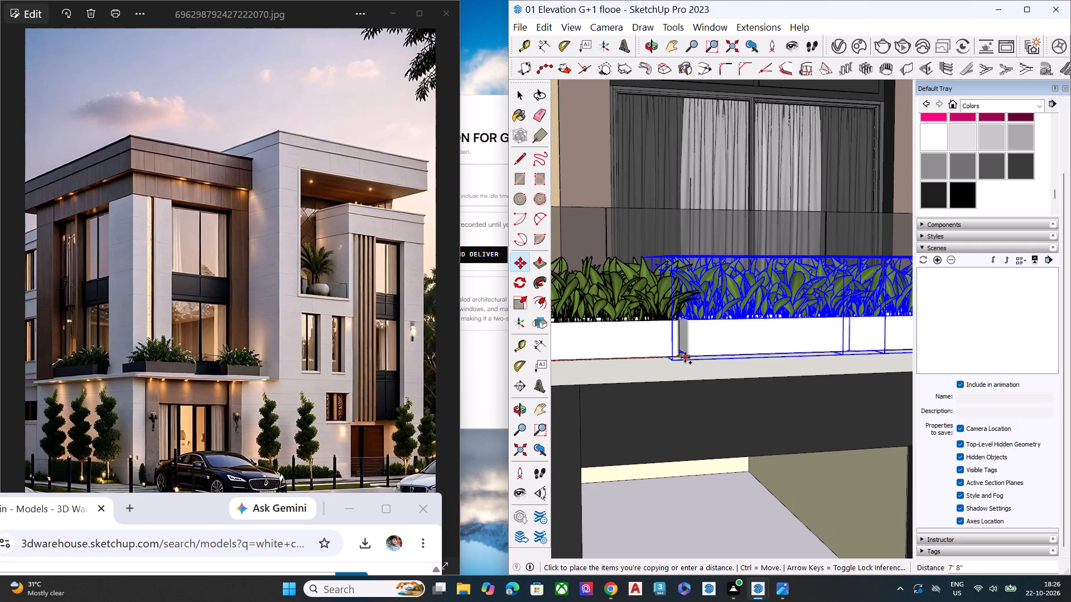
left_click(679, 356)
scroll(761, 333, "down", 17)
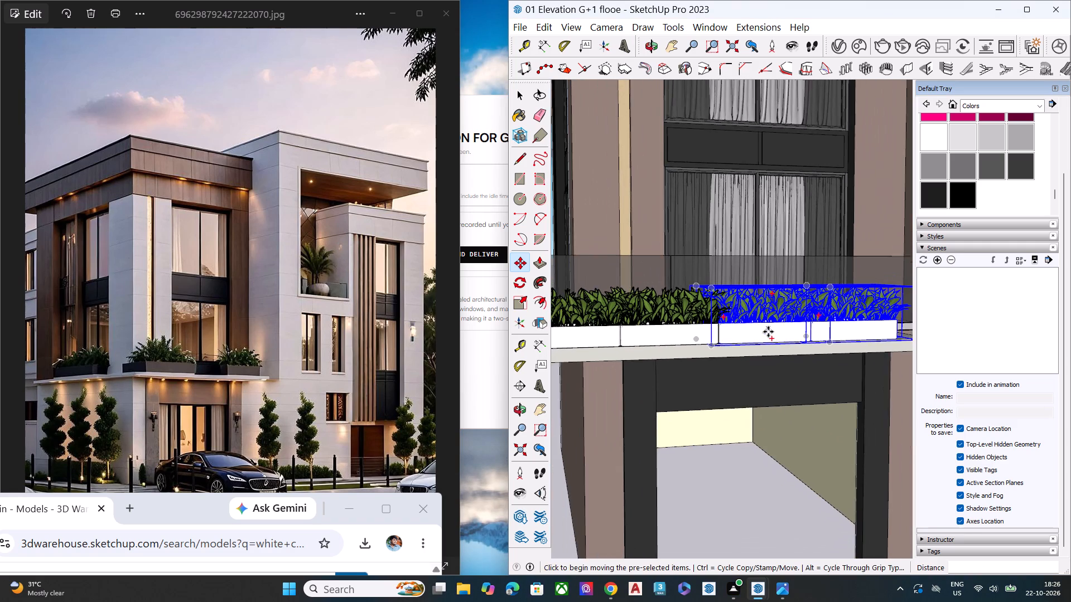
Deselect the copied planters and look over the full planter row above the entrance.
scroll(768, 332, "down", 8)
key("space")
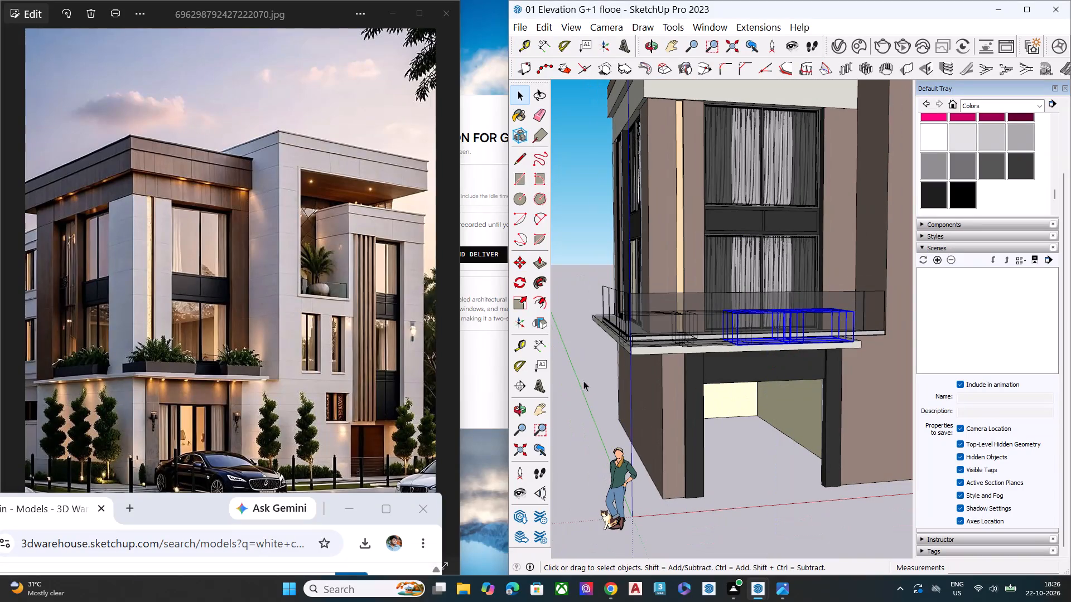
scroll(638, 348, "up", 3)
scroll(637, 356, "down", 4)
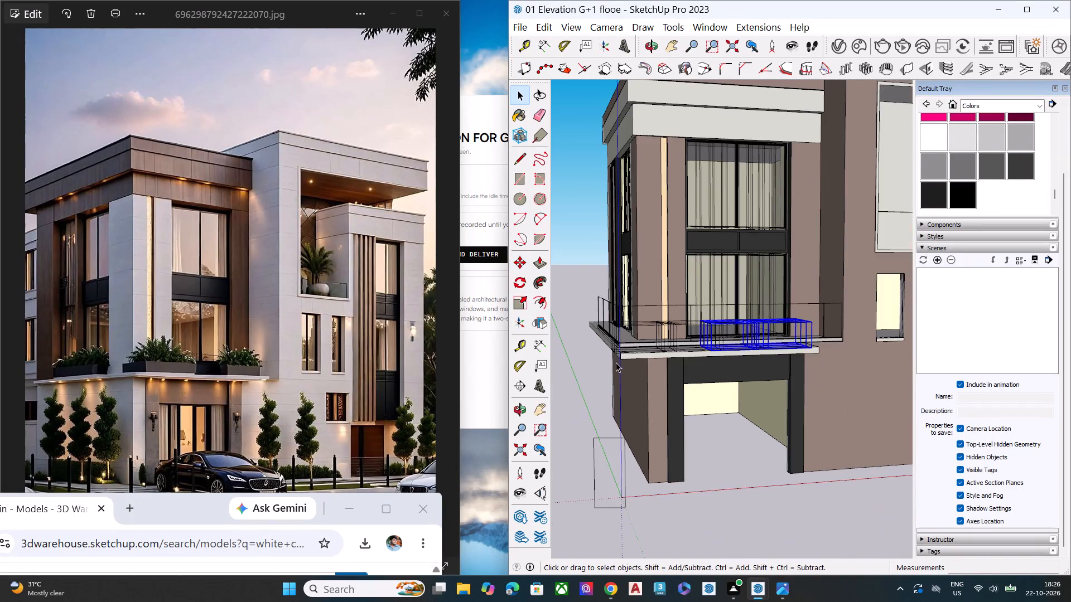
scroll(616, 362, "down", 1)
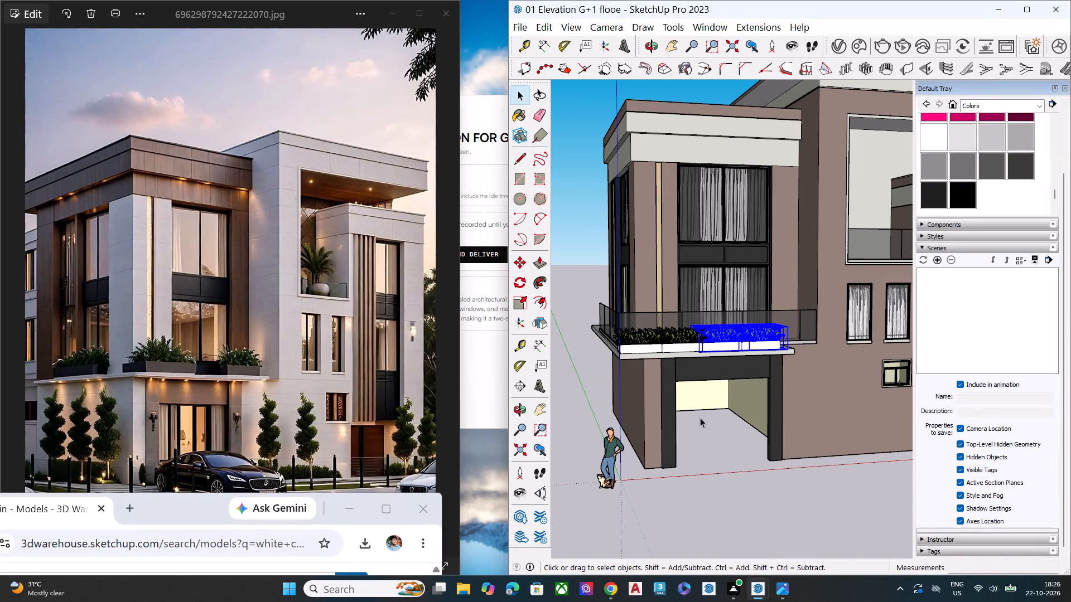
left_click(716, 454)
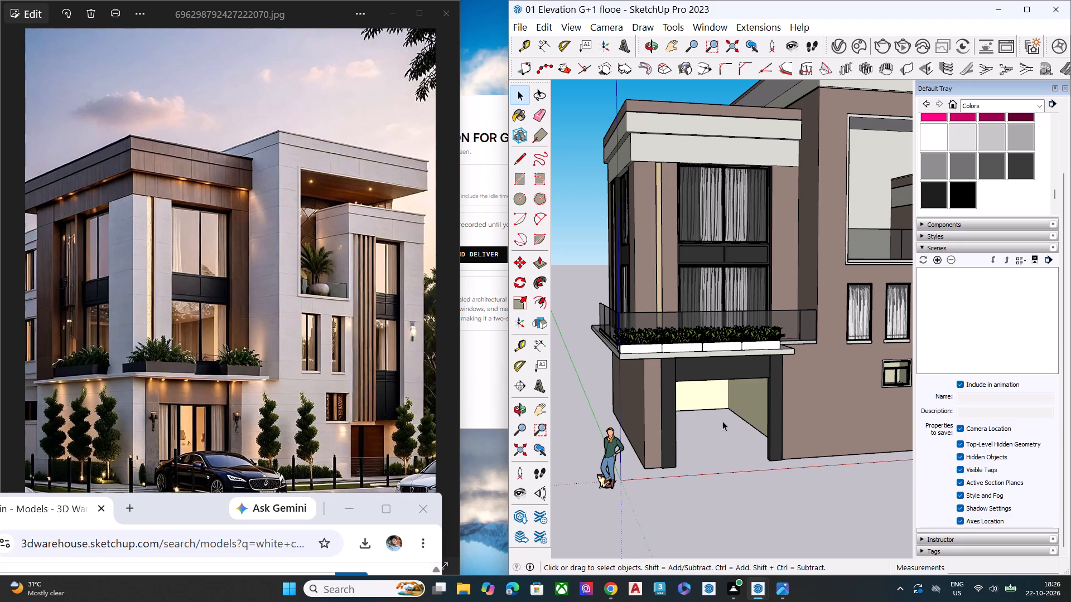
Move all eight planters together about 4 in along the red axis, inward from the canopy slab's outer corner.
middle_click_drag(605, 382, 573, 549)
scroll(577, 466, "up", 9)
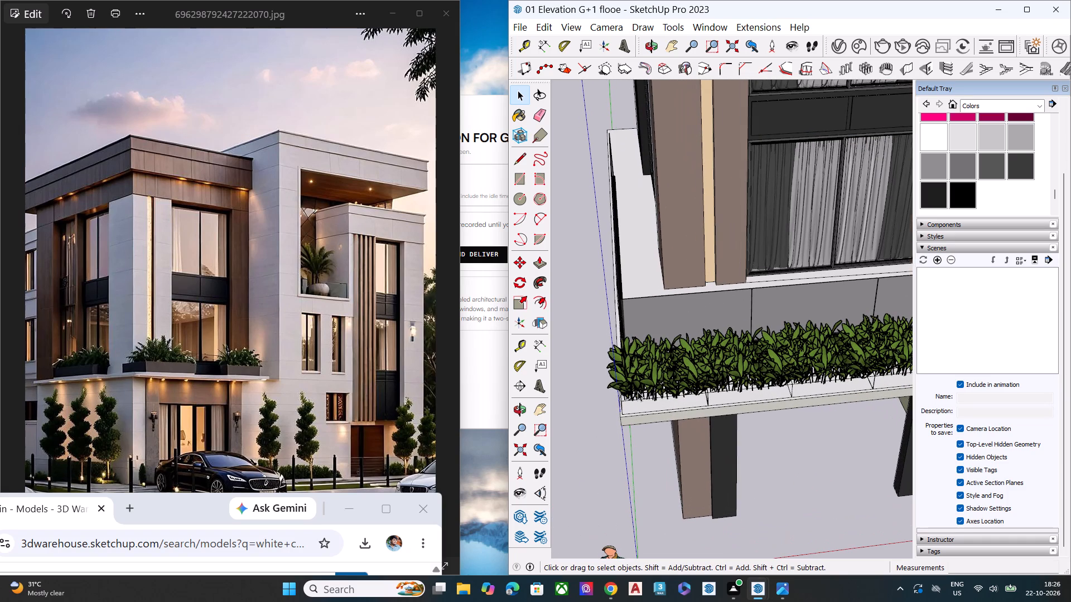
scroll(638, 391, "up", 2)
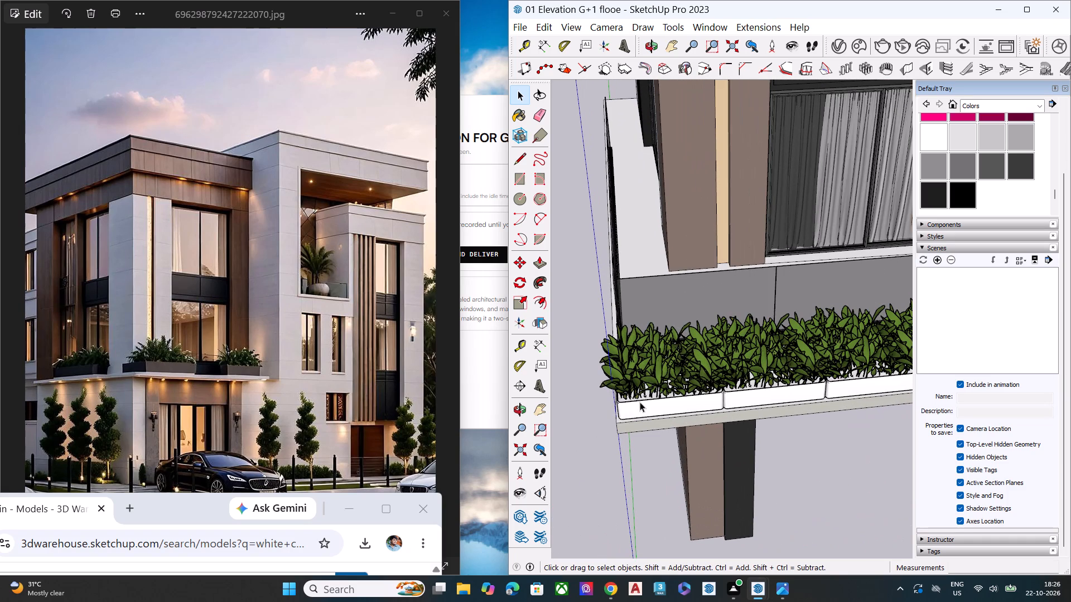
left_click(640, 402, "ctrl")
left_click(670, 340, "ctrl")
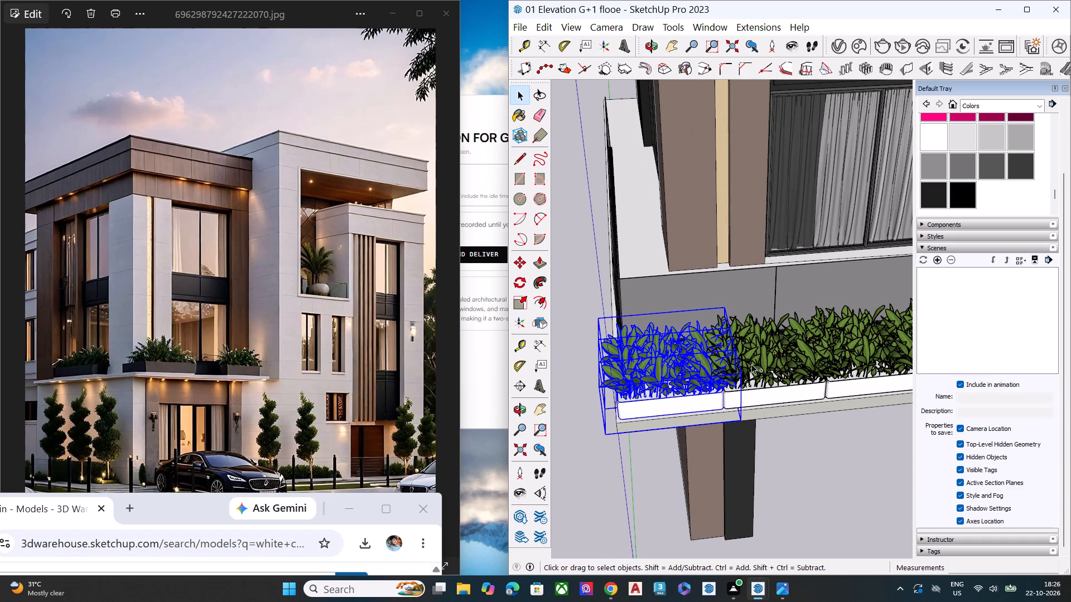
left_click(752, 365, "ctrl")
left_click(753, 326, "ctrl")
left_click(857, 352, "ctrl")
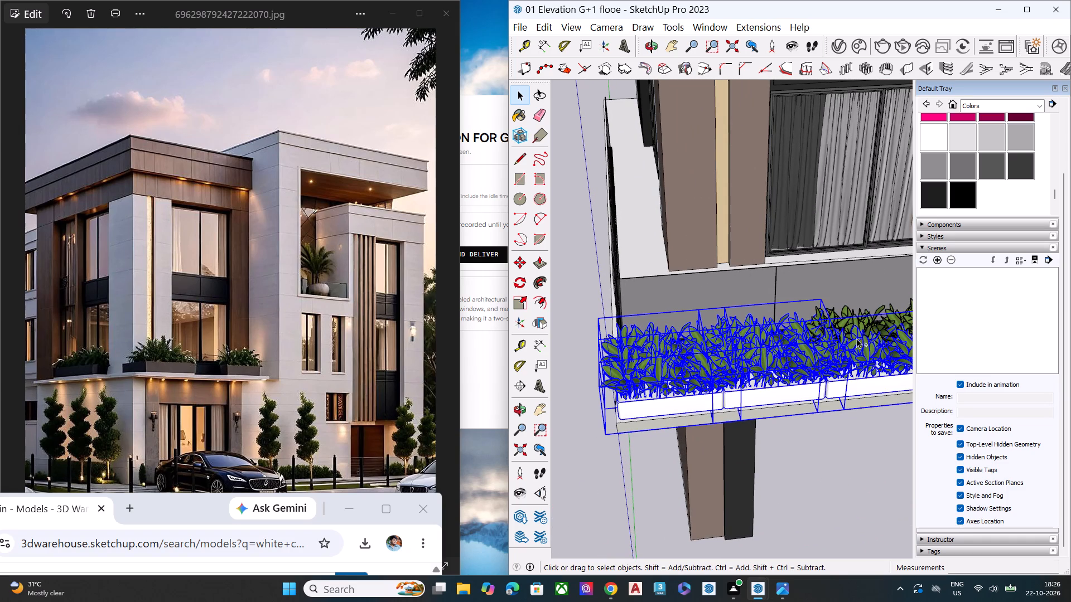
left_click(856, 327, "ctrl")
scroll(672, 370, "down", 1, "ctrl")
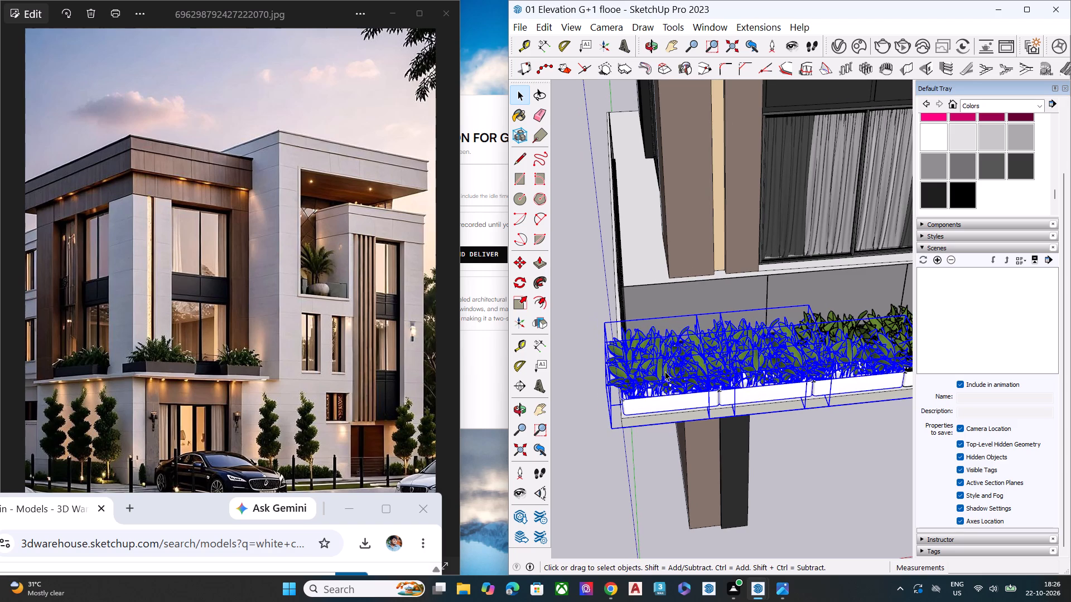
scroll(903, 336, "up", 1)
scroll(620, 367, "down", 8)
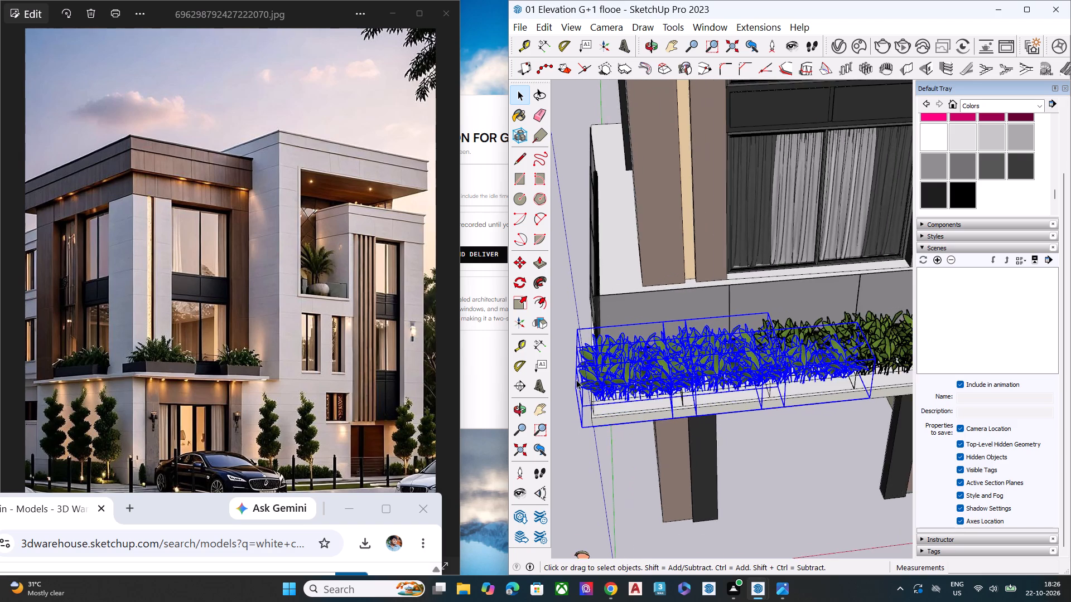
scroll(750, 342, "up", 6)
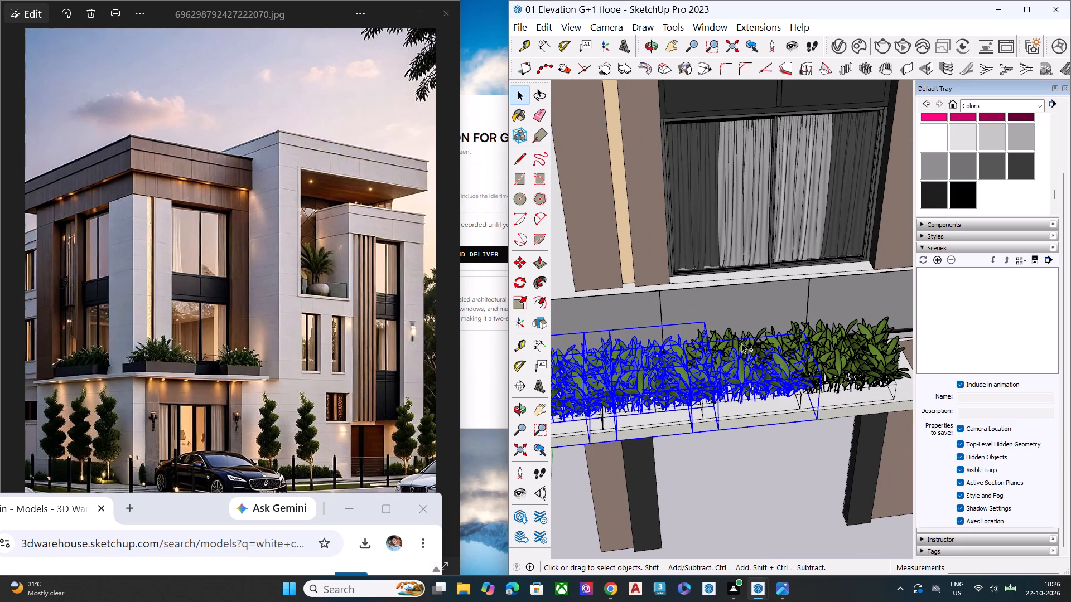
left_click(727, 349, "ctrl")
left_click(845, 368, "ctrl")
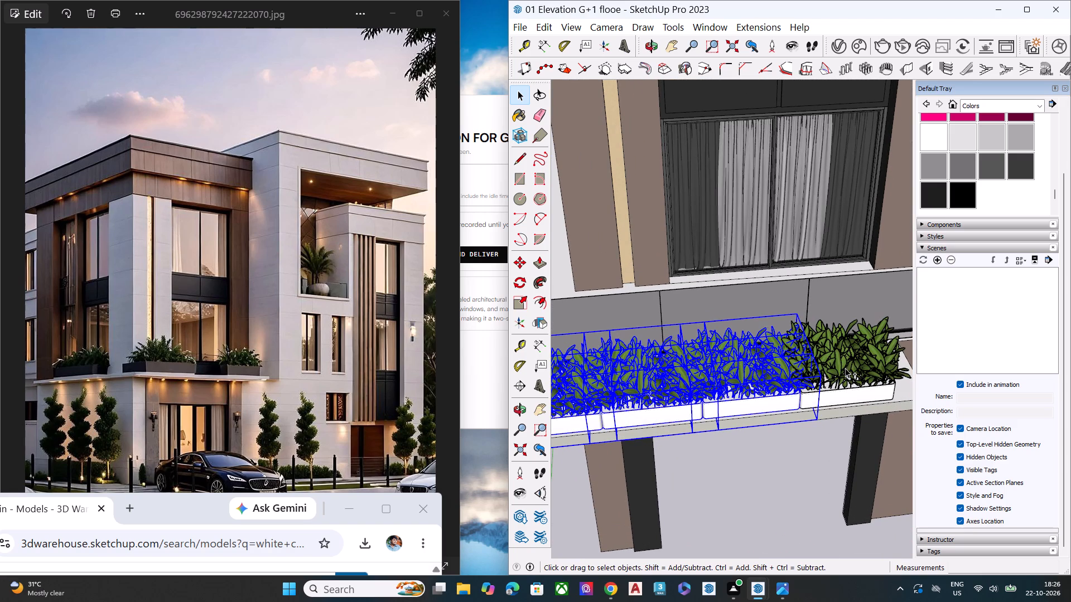
left_click(836, 335, "ctrl")
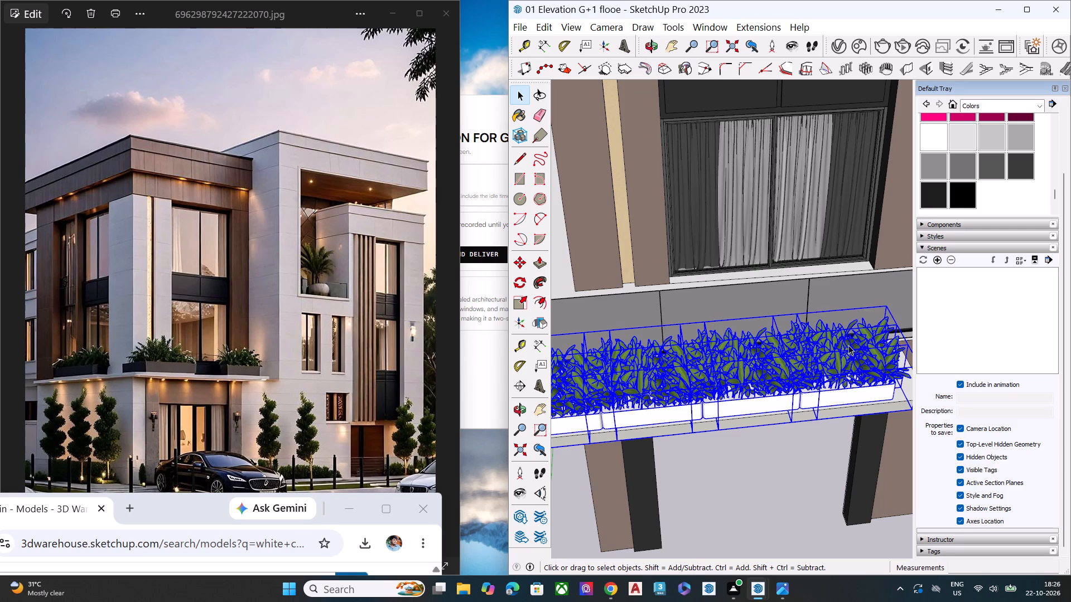
scroll(857, 350, "down", 9)
middle_click_drag(773, 418, 763, 351)
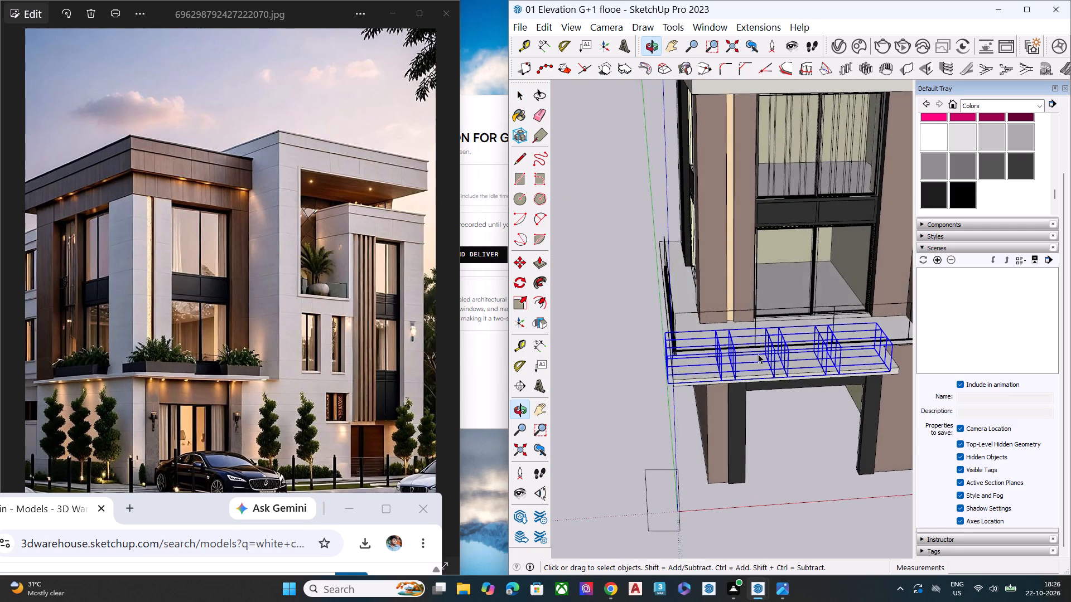
scroll(691, 373, "up", 9)
scroll(659, 396, "down", 1)
scroll(659, 396, "up", 2)
key("m")
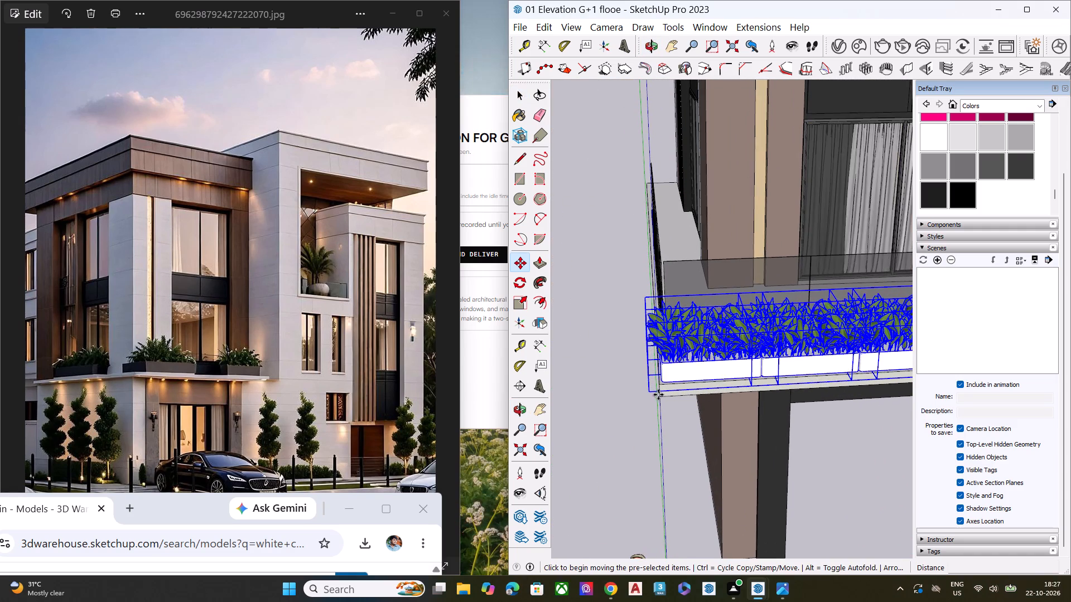
scroll(658, 395, "up", 14)
left_click(662, 368)
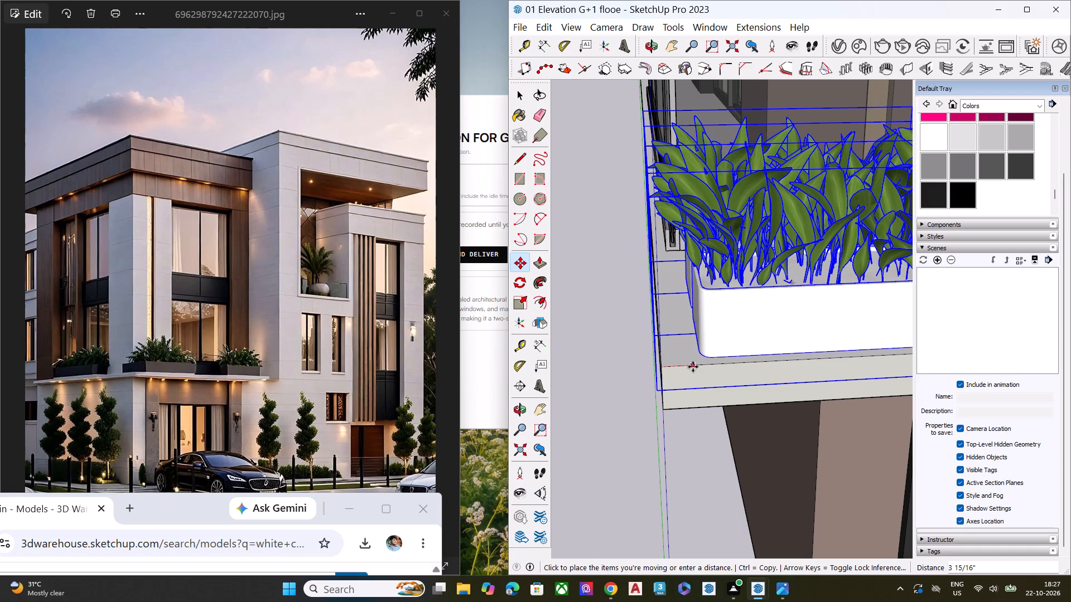
left_click(693, 367)
key("space")
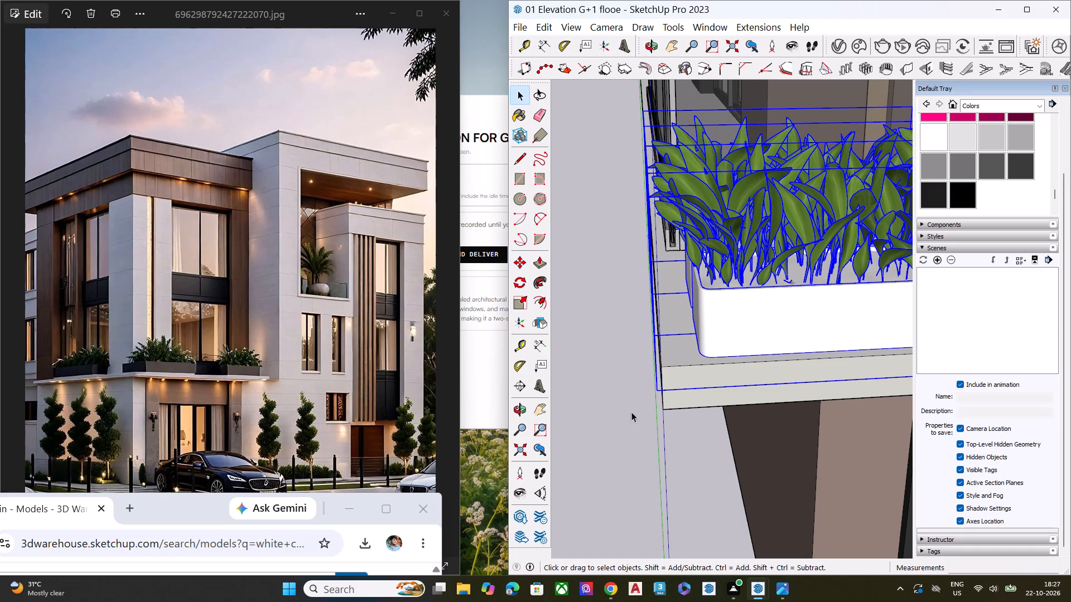
left_click(620, 424)
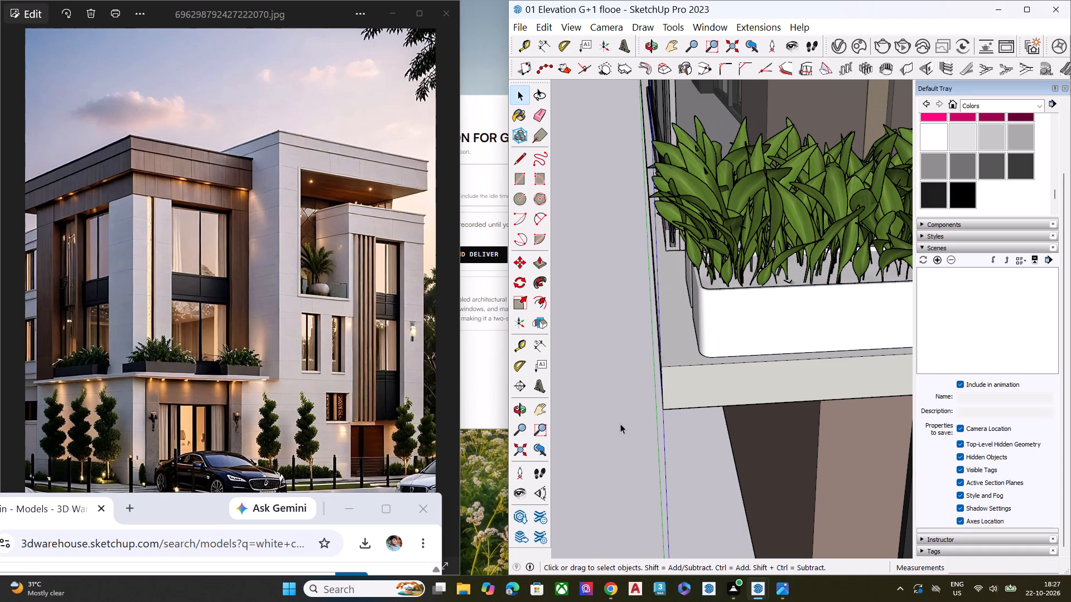
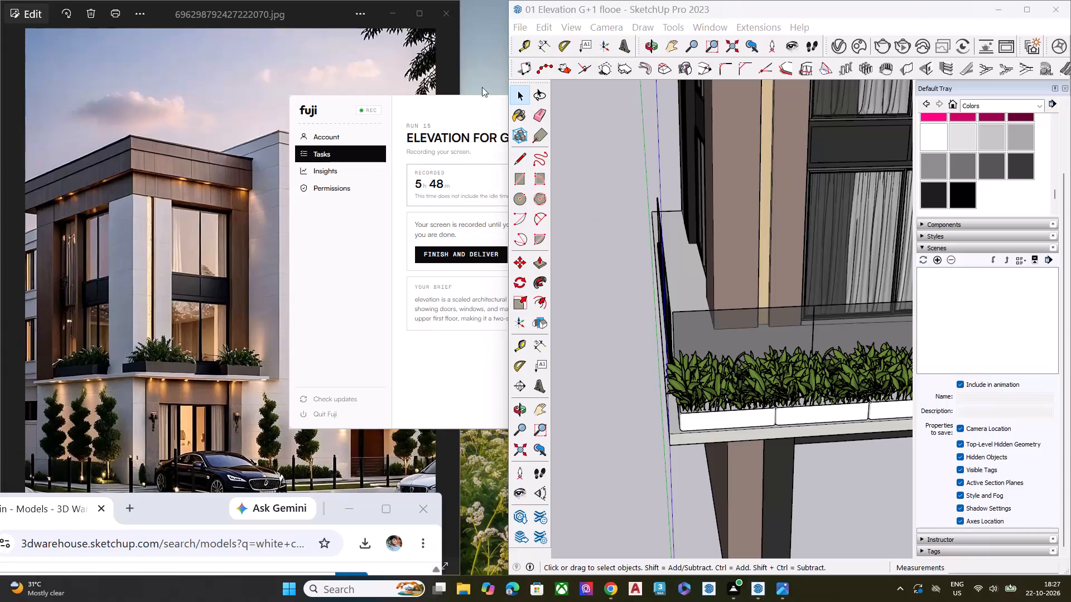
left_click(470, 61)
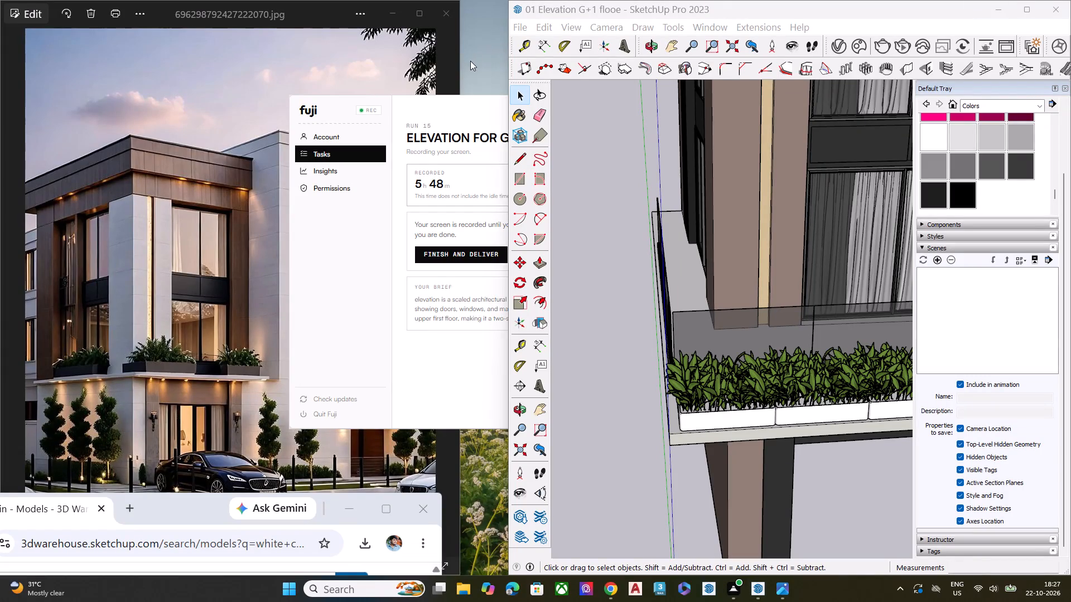
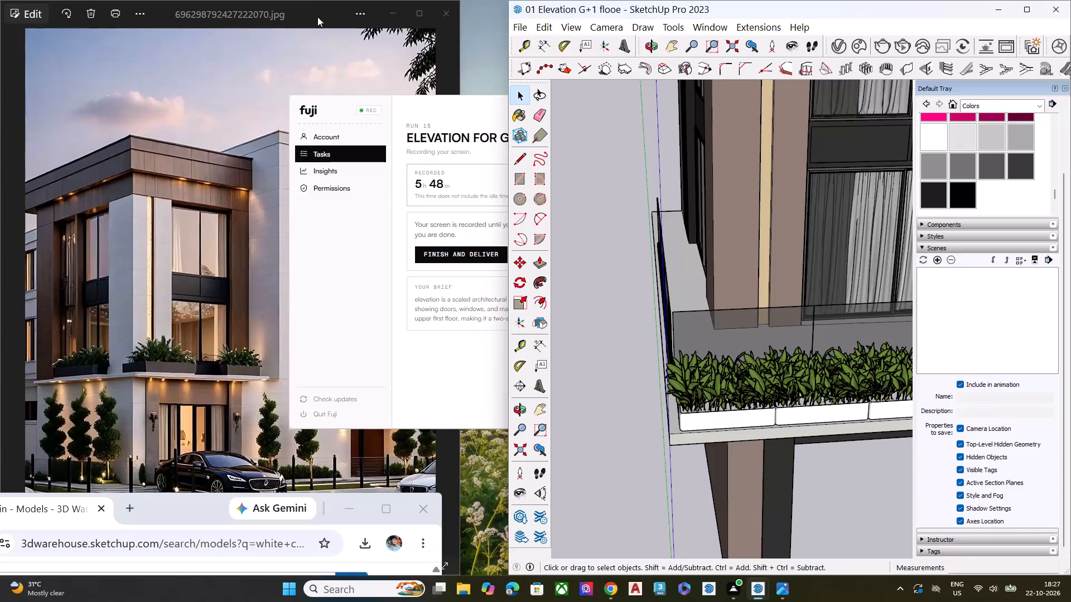
Examine the first-floor balcony's slab edge, glass railing and front planters from several angles against the reference facade.
left_click(317, 17)
scroll(607, 305, "down", 3)
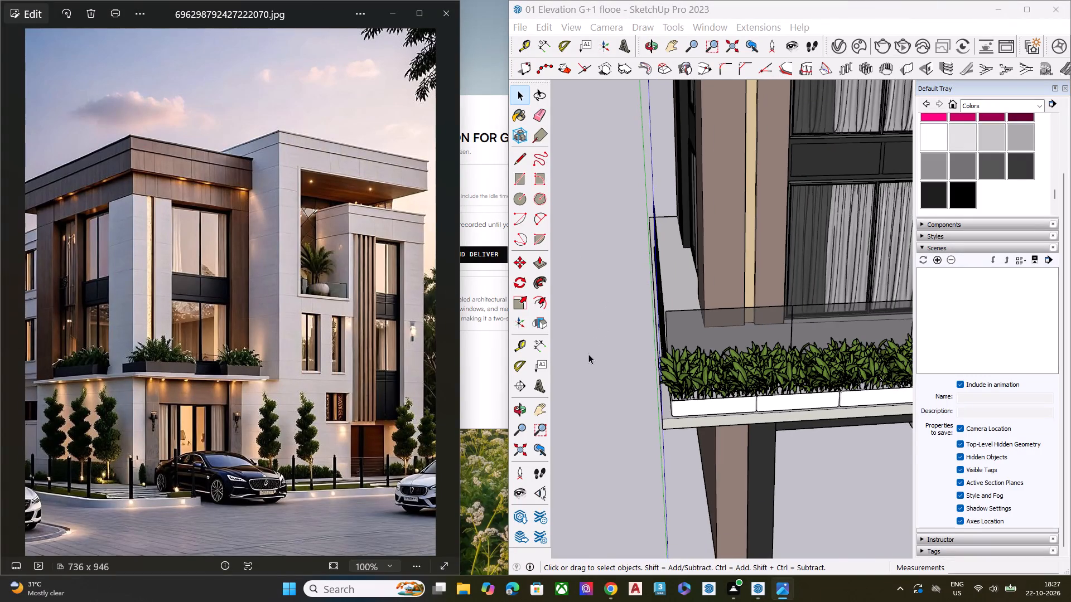
scroll(587, 360, "down", 5)
middle_click_drag(687, 395, 731, 307)
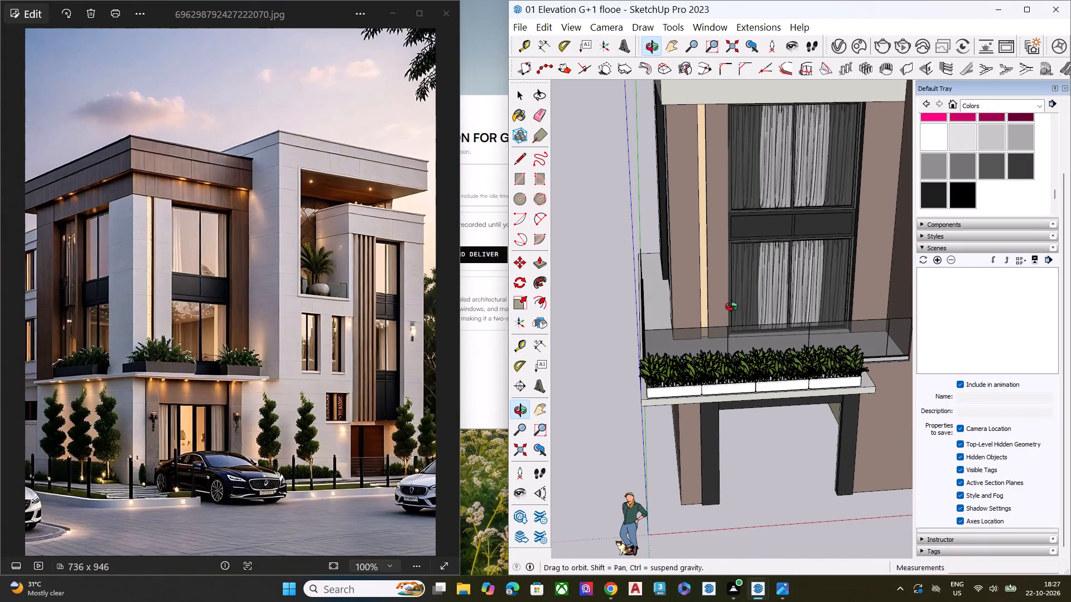
middle_click_drag(731, 307, 745, 299)
scroll(638, 323, "up", 4)
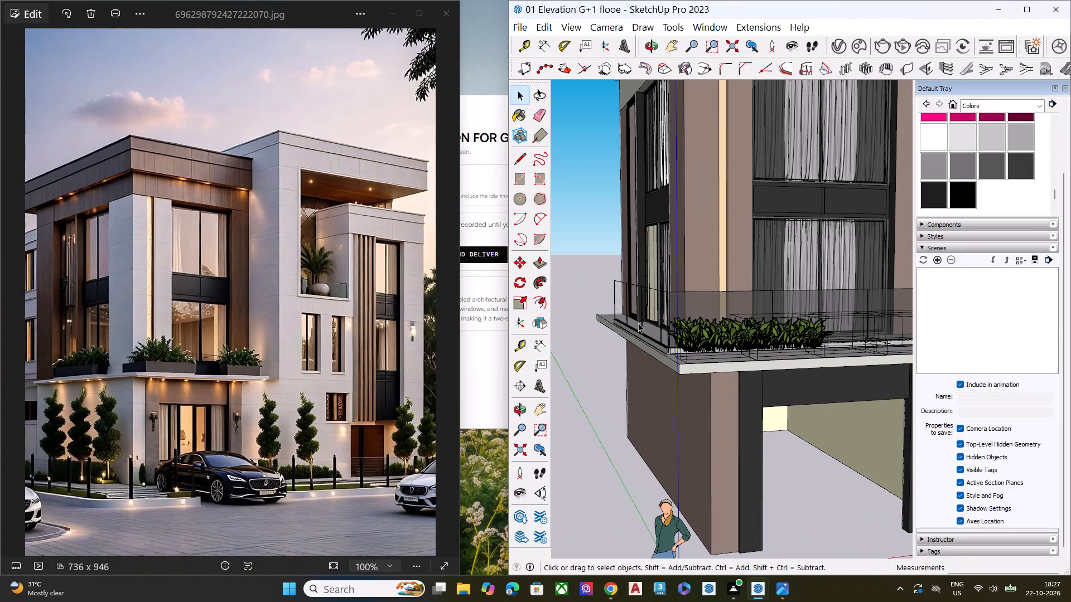
scroll(638, 323, "up", 5)
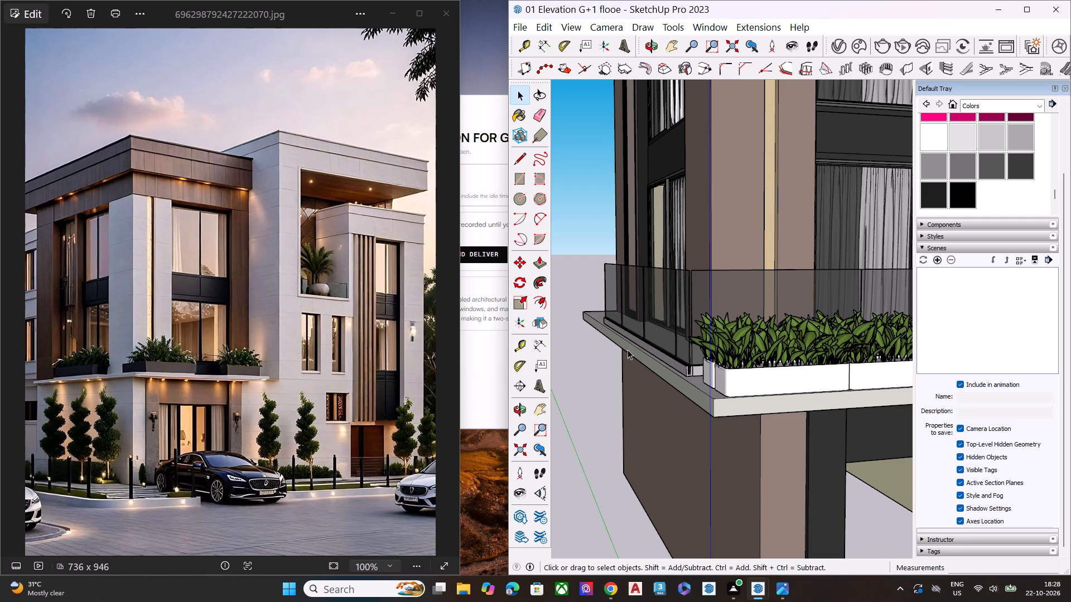
scroll(603, 379, "down", 9)
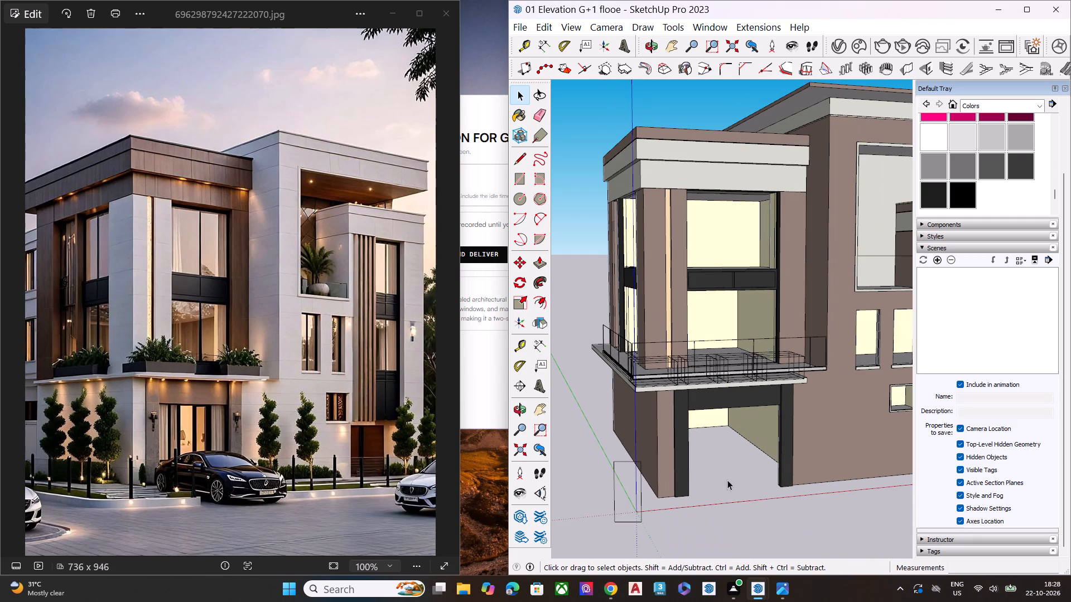
left_click(734, 492)
middle_click_drag(739, 429, 748, 521)
left_click(746, 515)
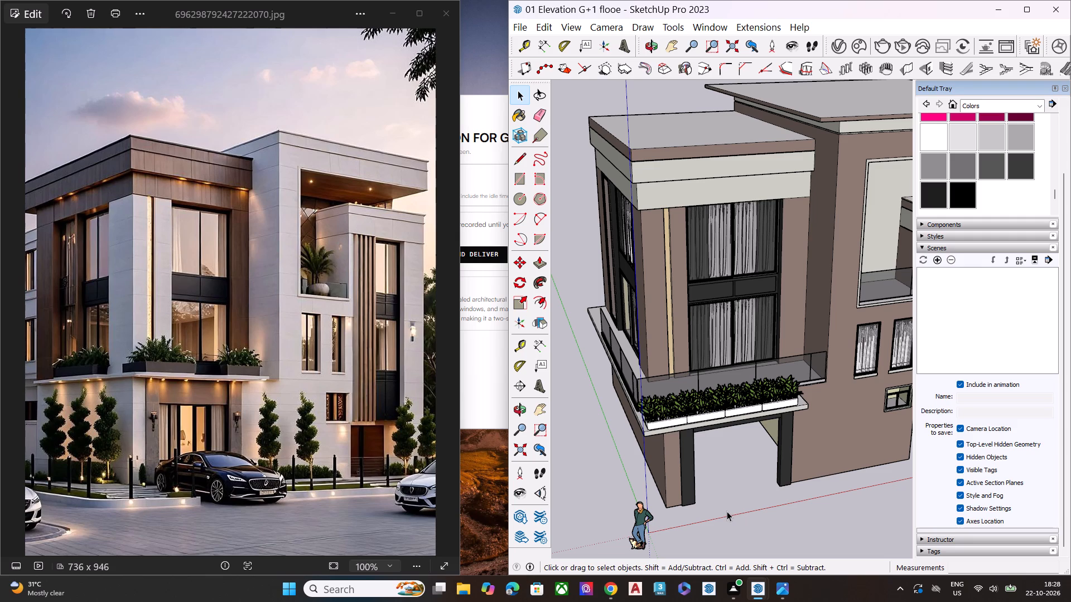
scroll(649, 394, "up", 2)
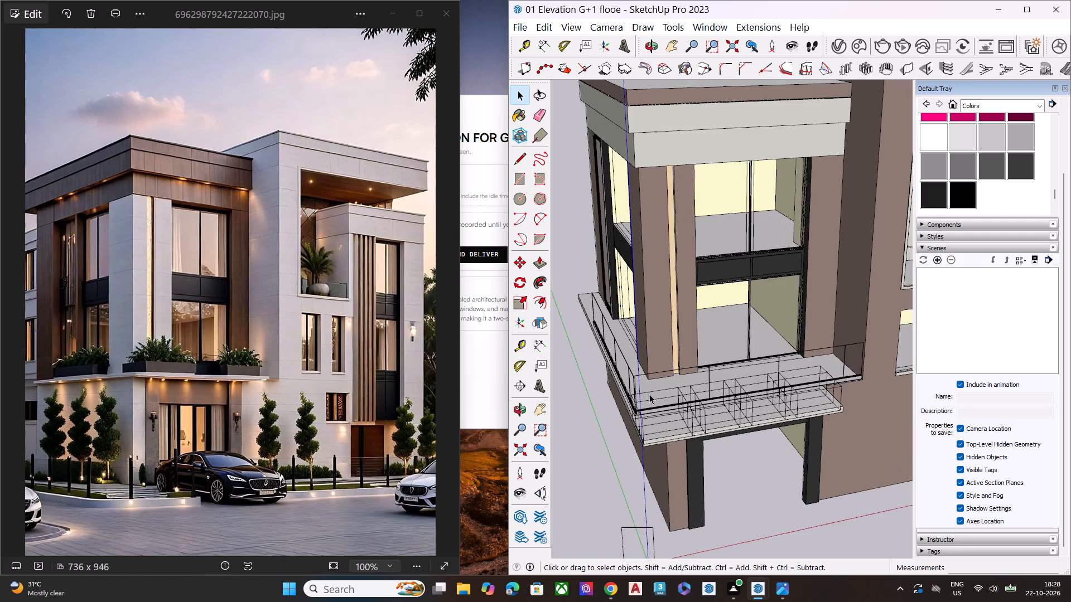
scroll(649, 394, "up", 1)
scroll(631, 416, "down", 8)
Copy the four front balcony planters along the red axis, about 20' 2" out beyond the building's side.
middle_click_drag(674, 477, 620, 585)
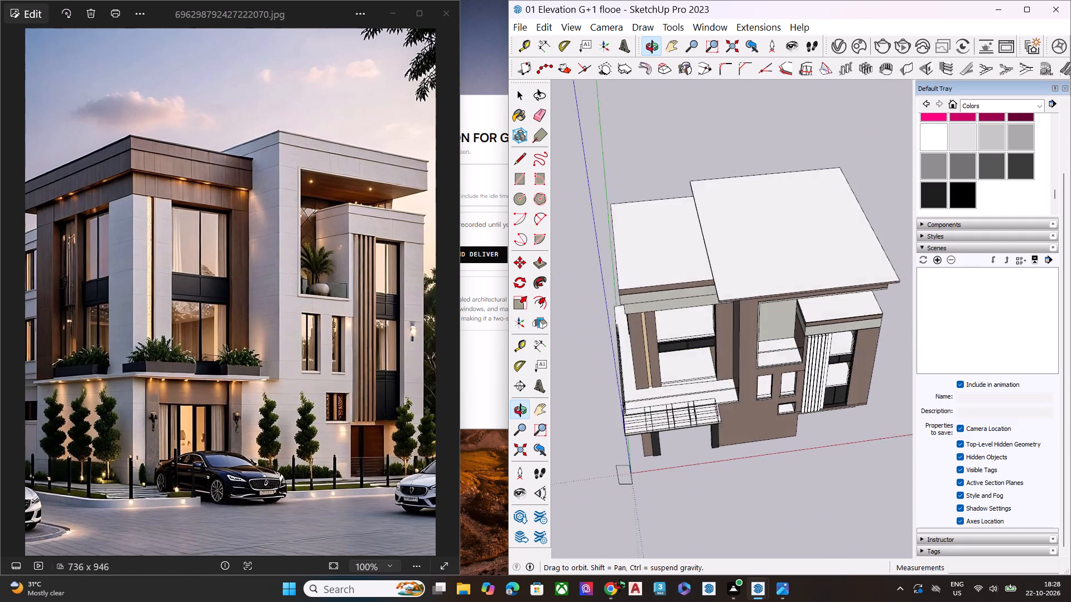
middle_click_drag(620, 585, 616, 586)
scroll(593, 465, "up", 8)
scroll(720, 391, "up", 8)
left_click(645, 417)
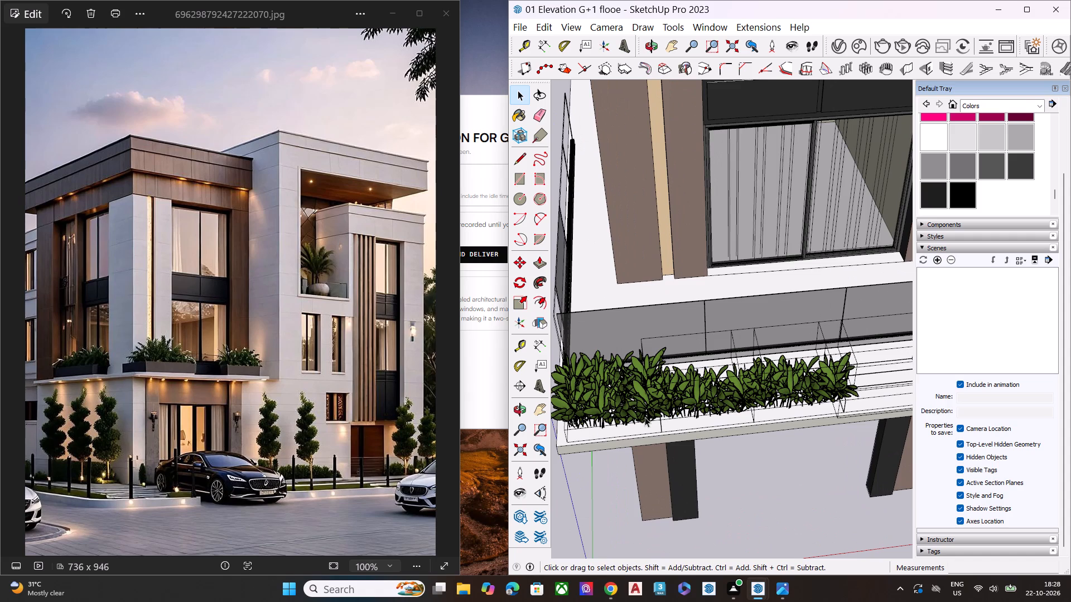
left_click(686, 415, "ctrl")
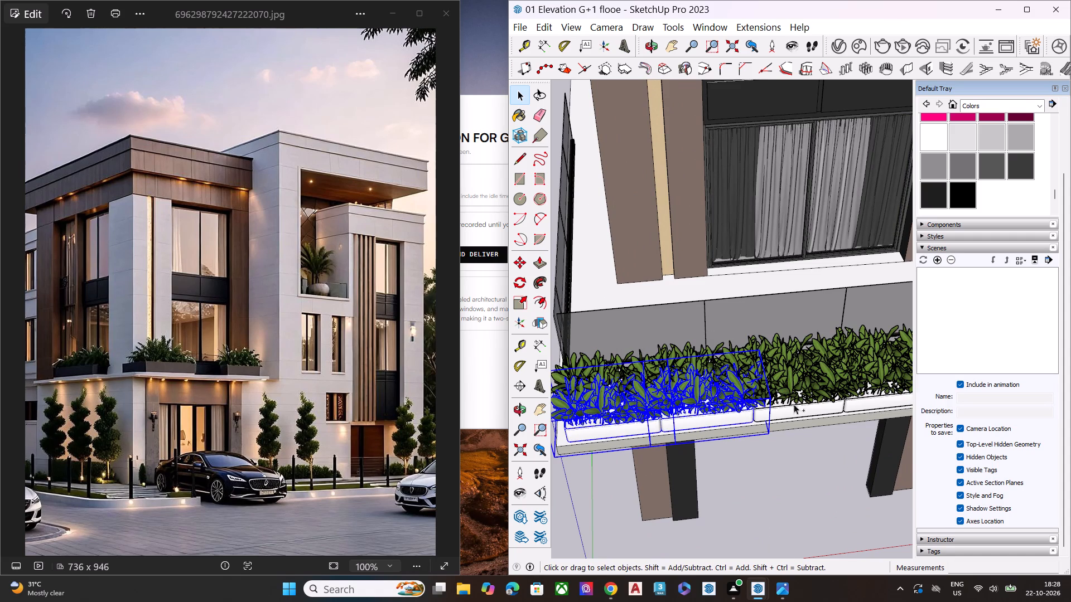
left_click(804, 406, "ctrl")
left_click(883, 399, "ctrl")
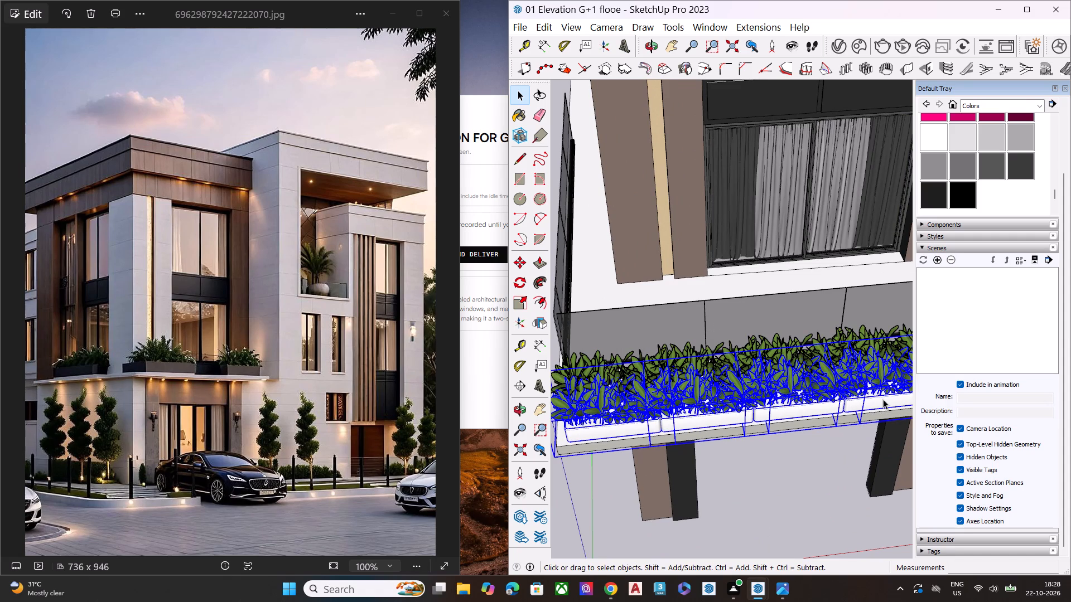
key("m")
scroll(708, 442, "down", 6)
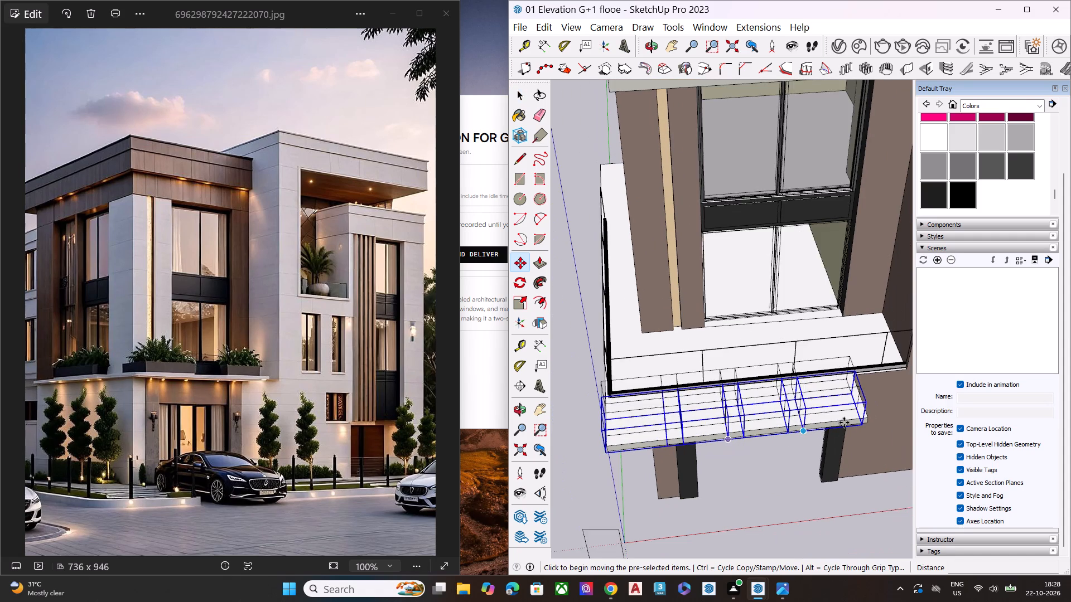
scroll(844, 423, "up", 6)
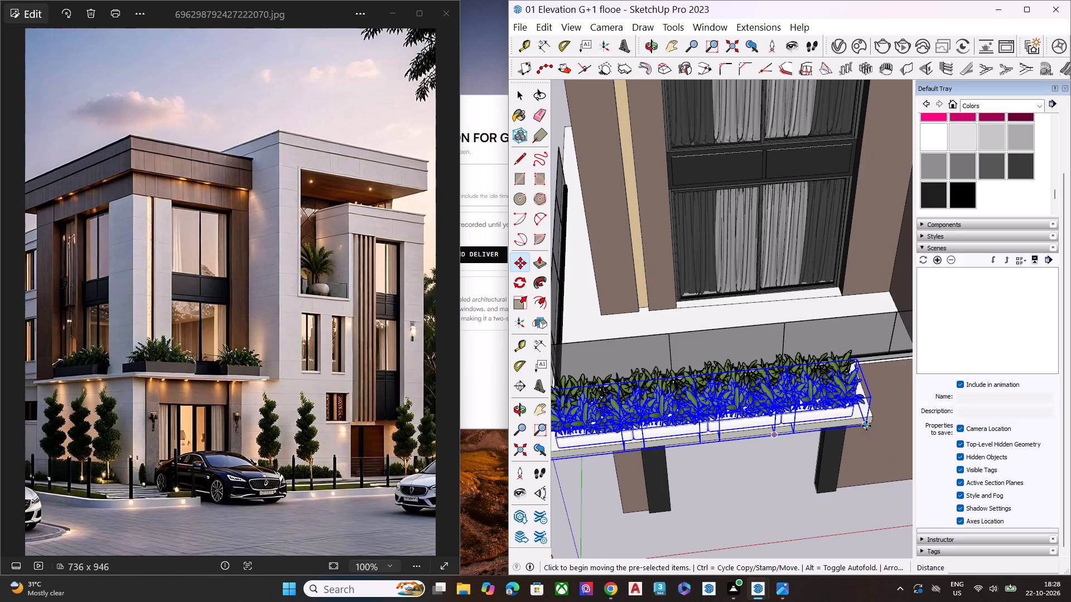
left_click(866, 426)
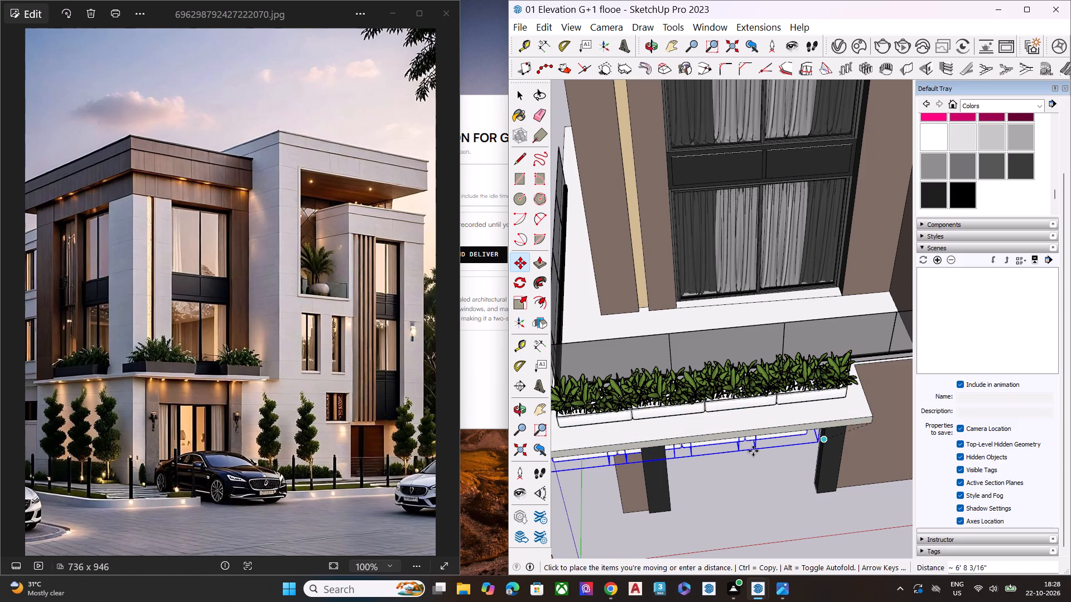
scroll(799, 437, "down", 8)
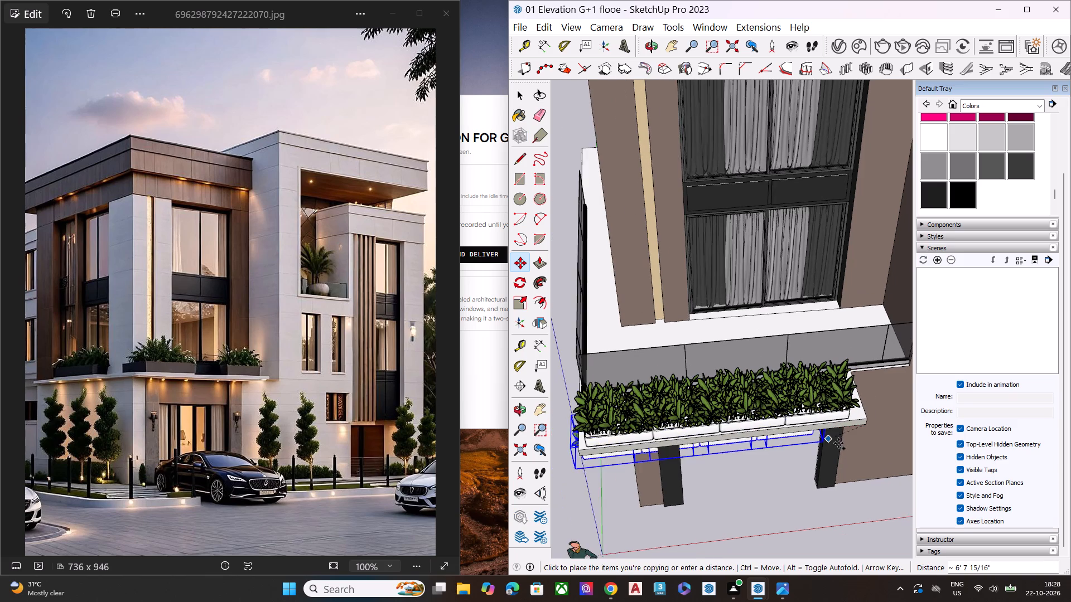
scroll(842, 444, "down", 8)
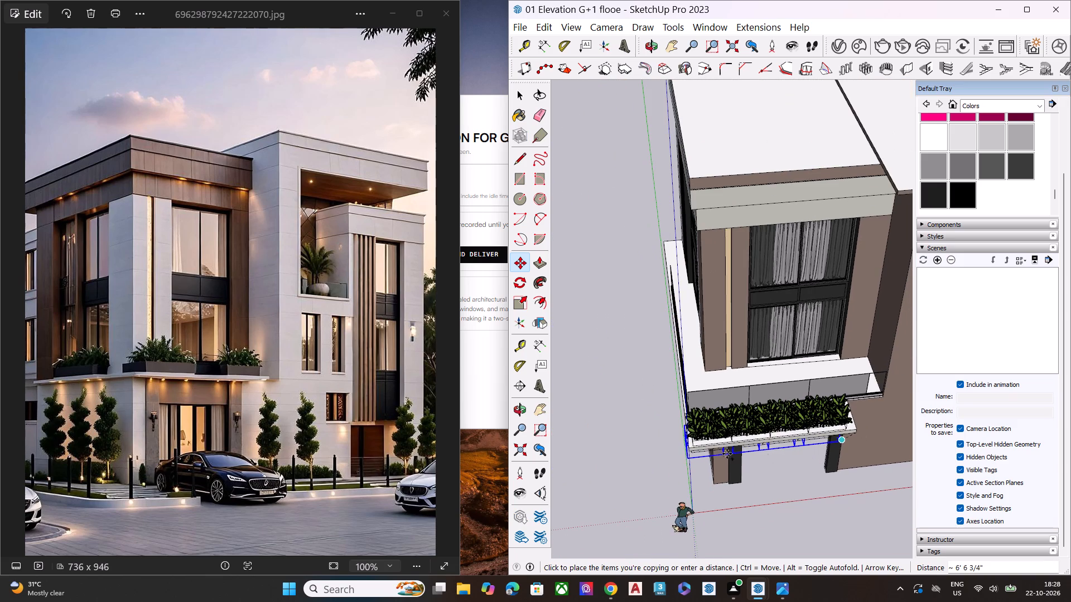
scroll(649, 448, "up", 6)
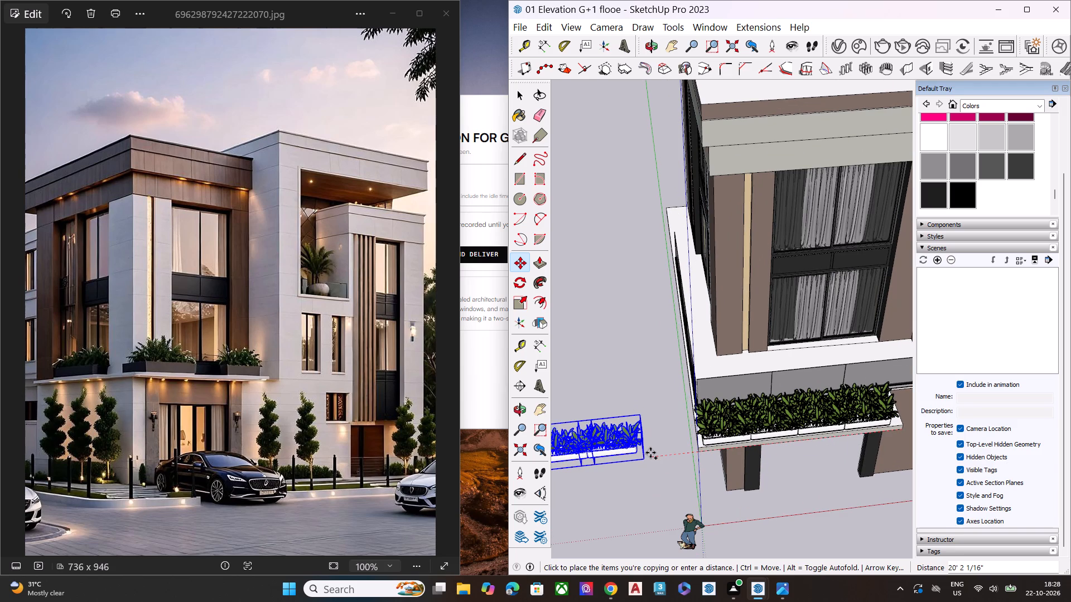
left_click(650, 453)
scroll(696, 419, "down", 8)
scroll(786, 482, "down", 4)
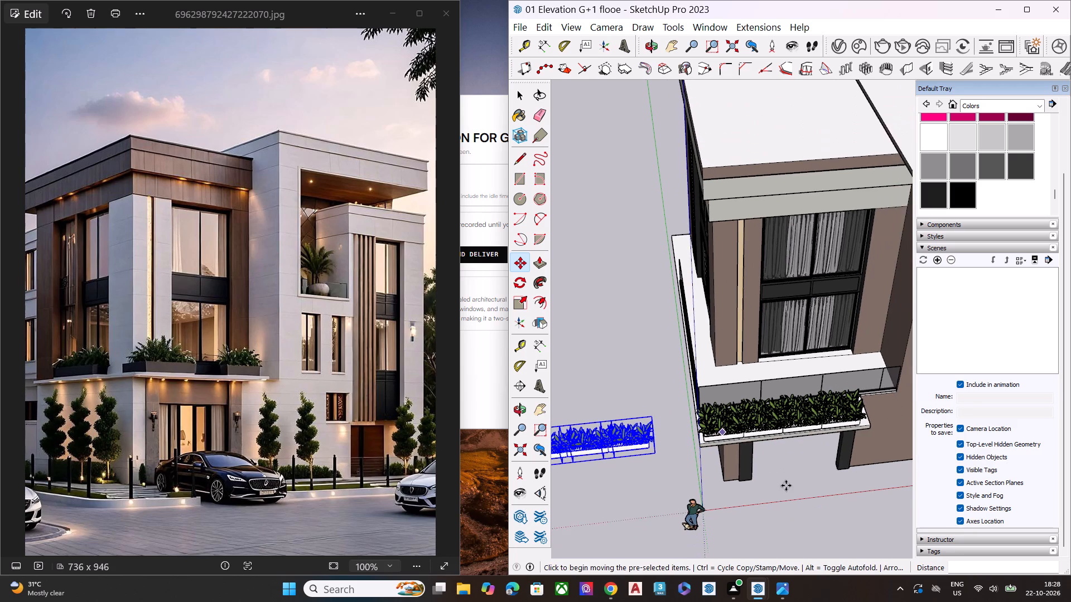
Rotate the copied planter row 90 degrees about its end corner so it runs parallel to the green axis.
scroll(786, 486, "down", 4)
key("q")
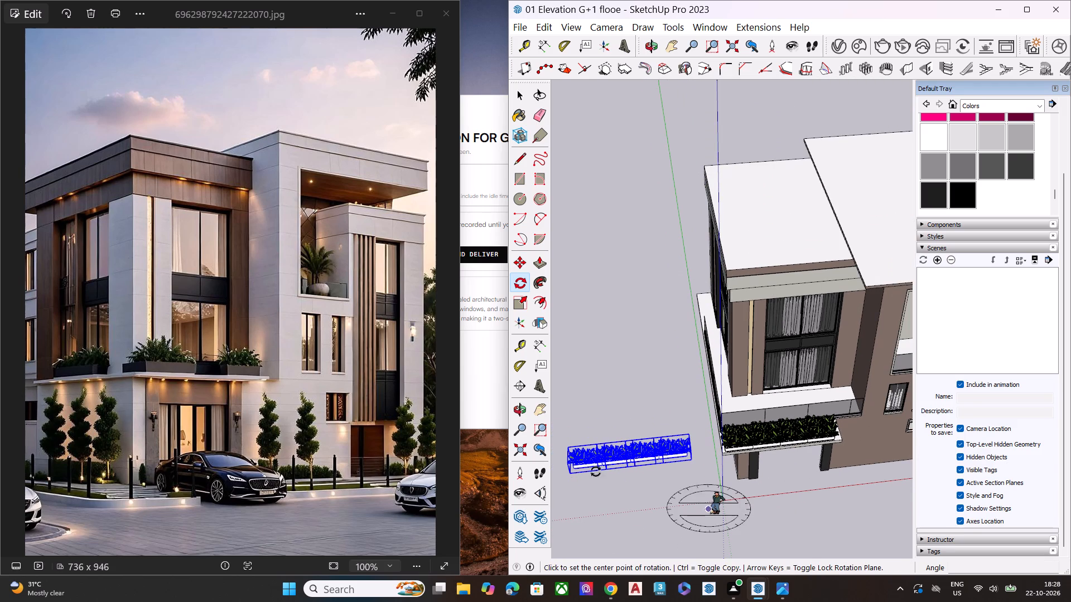
scroll(730, 442, "down", 9)
scroll(579, 469, "up", 3)
scroll(770, 428, "down", 2)
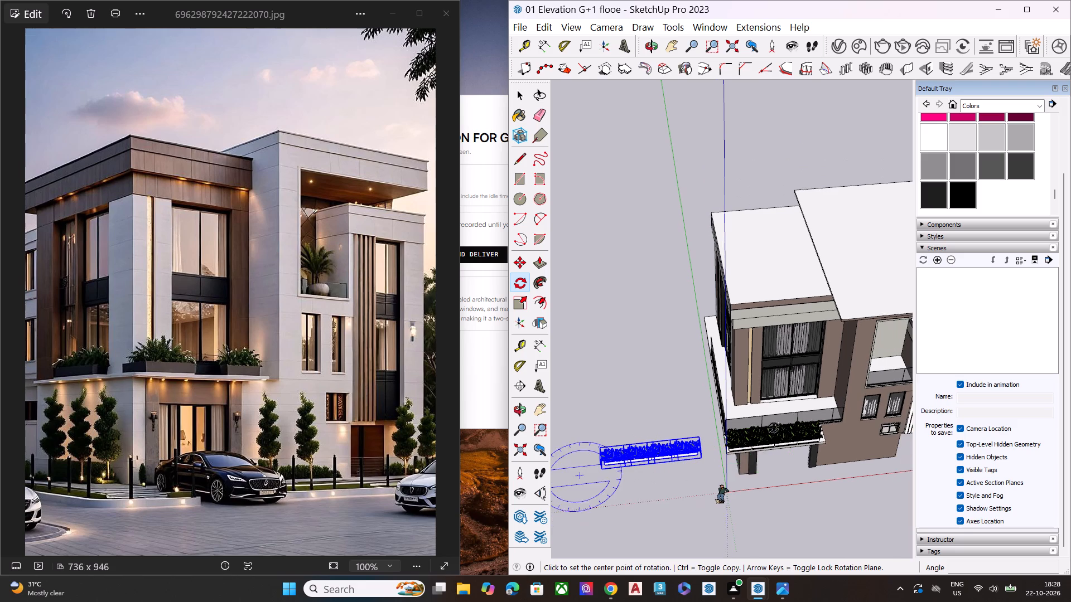
scroll(774, 428, "down", 7)
scroll(643, 468, "up", 10)
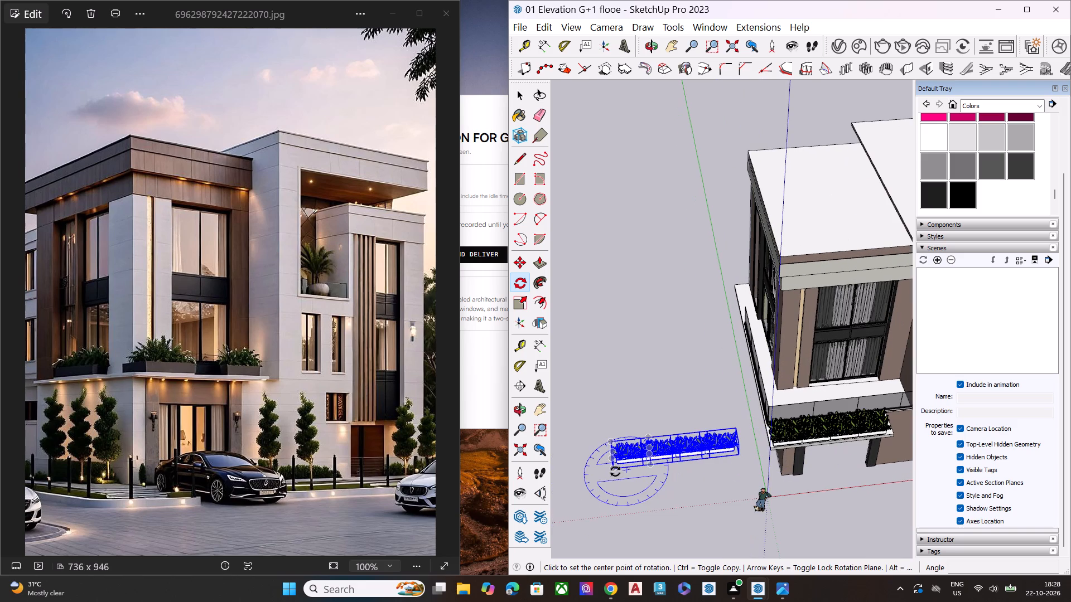
scroll(615, 472, "up", 5)
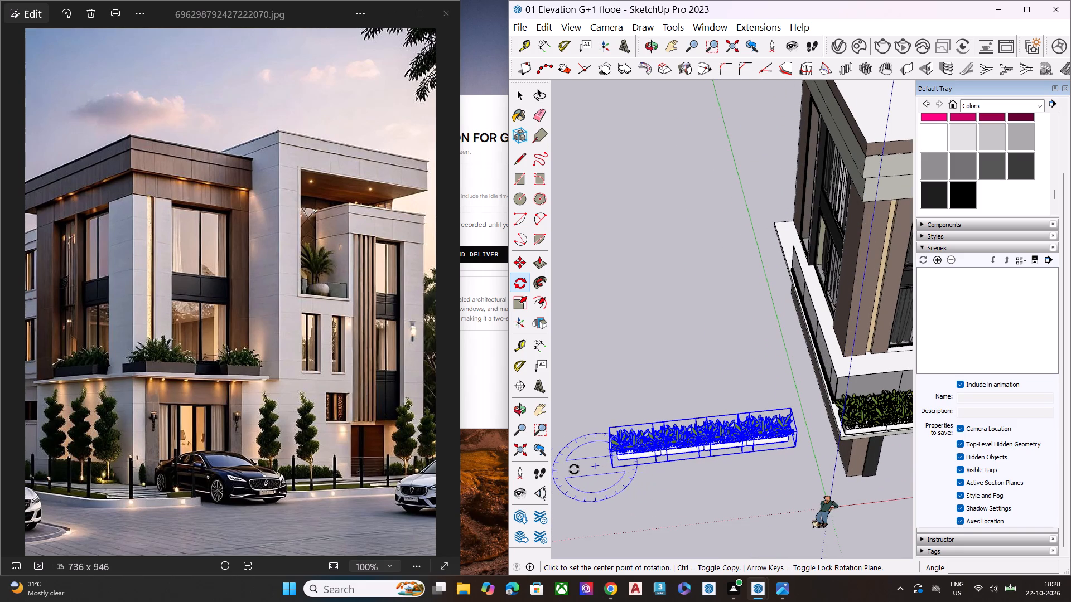
left_click(614, 468)
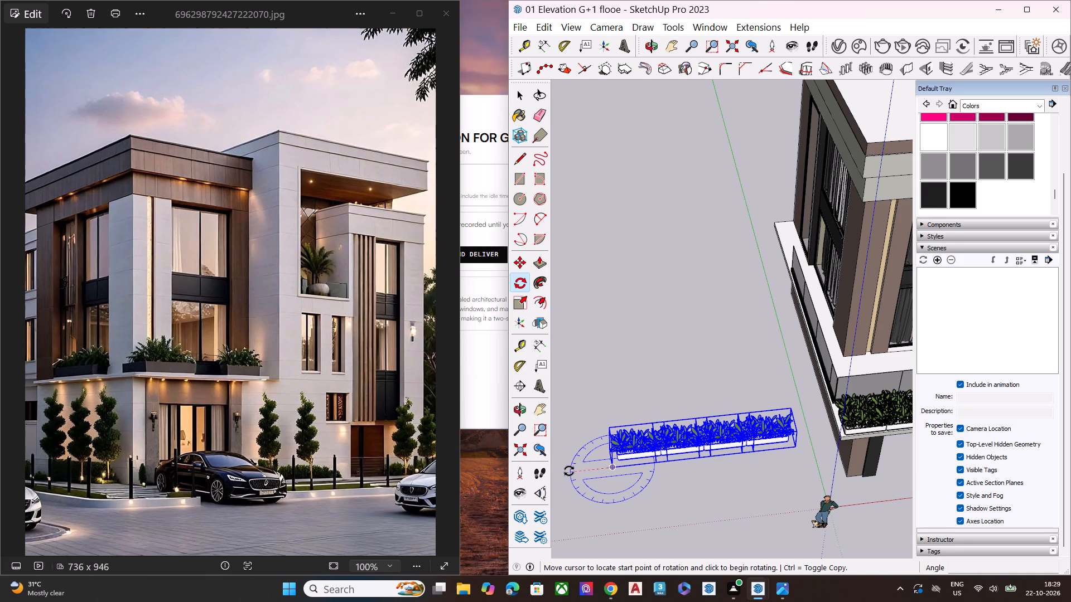
left_click(569, 471)
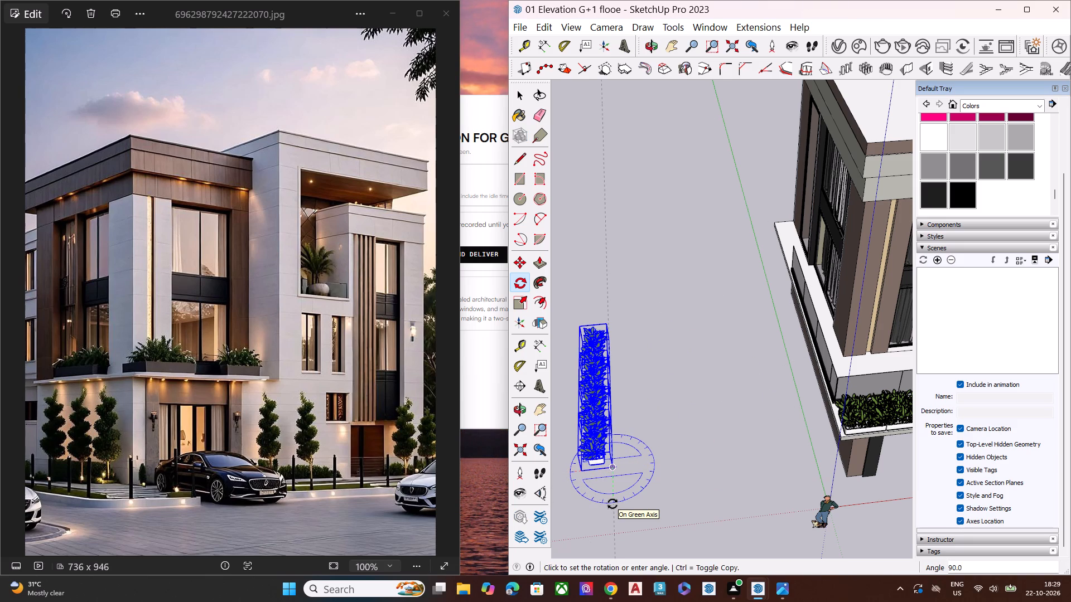
left_click(612, 504)
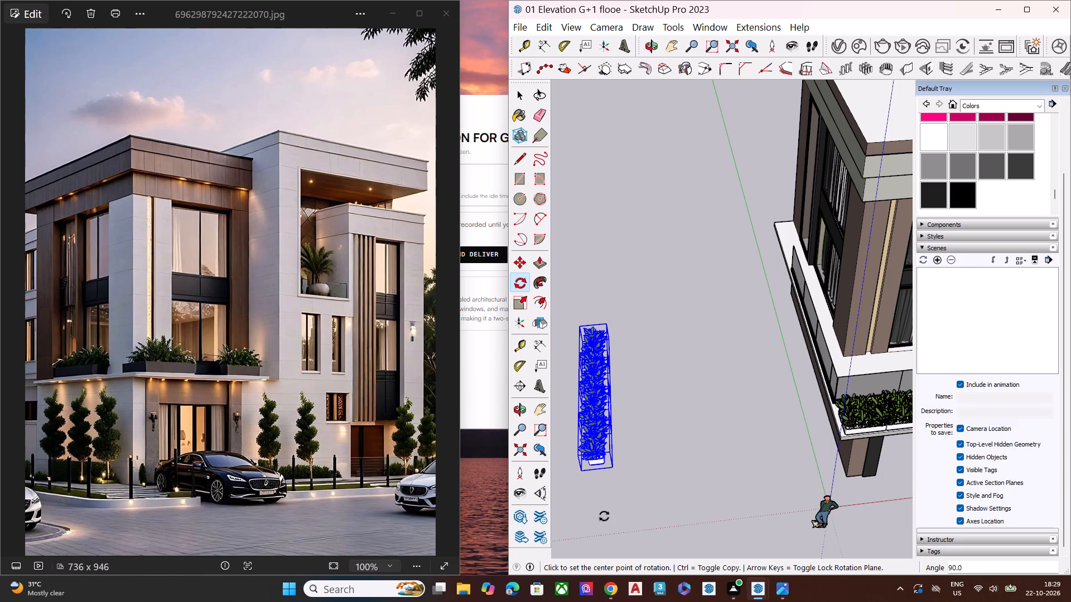
key("space")
Move the rotated planter row by its bottom corner about 25' 2" onto the side balcony slab, along its outer edge.
middle_click_drag(673, 449, 790, 361)
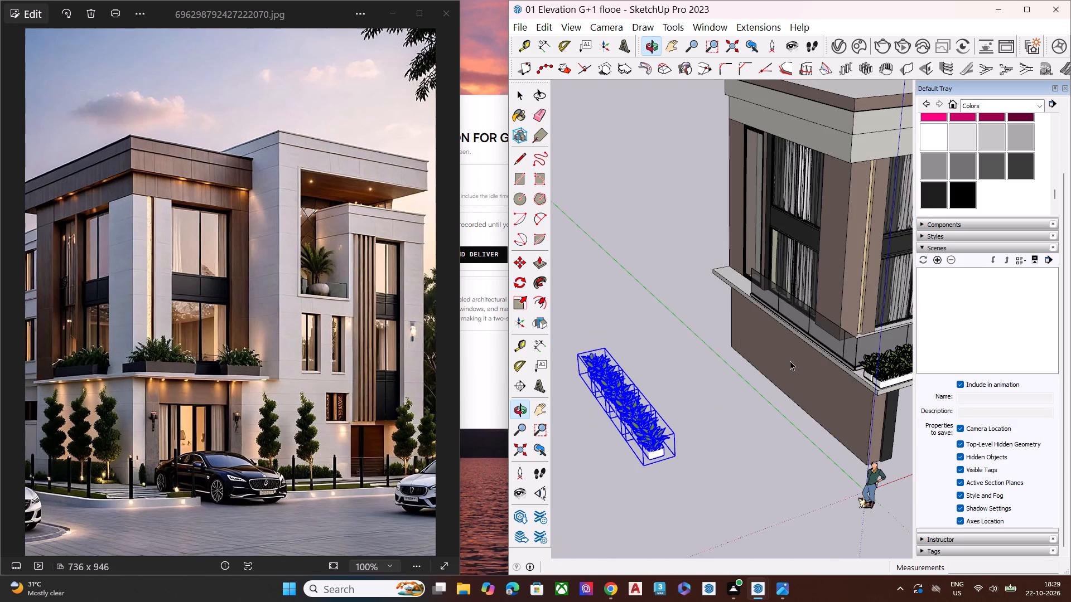
scroll(793, 376, "down", 5)
middle_click_drag(737, 468, 768, 372)
scroll(721, 383, "up", 10)
scroll(706, 387, "down", 1)
scroll(706, 387, "up", 1)
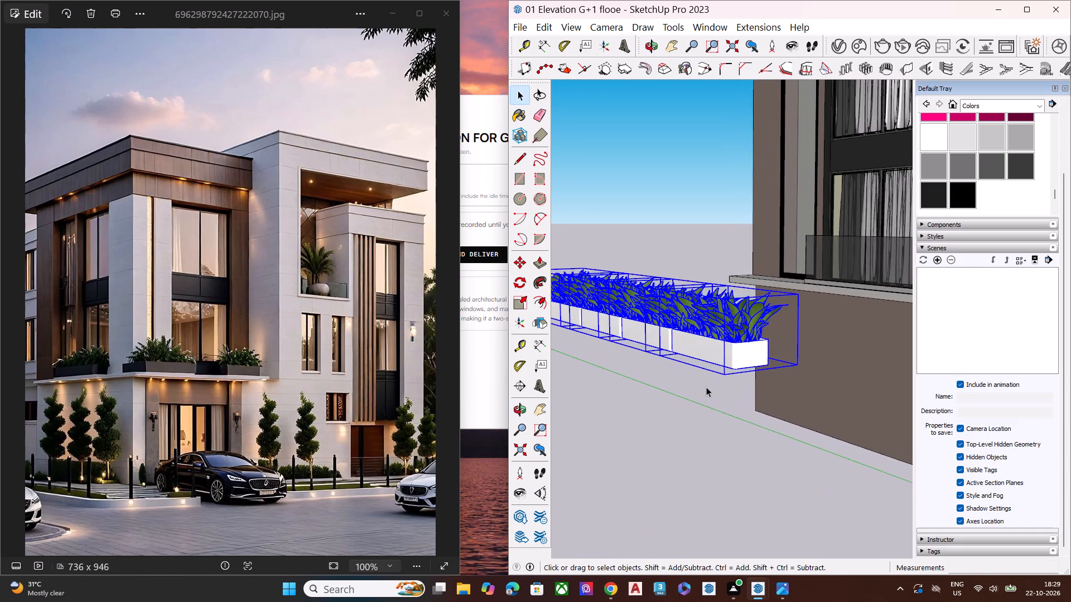
scroll(706, 387, "up", 2)
key("m")
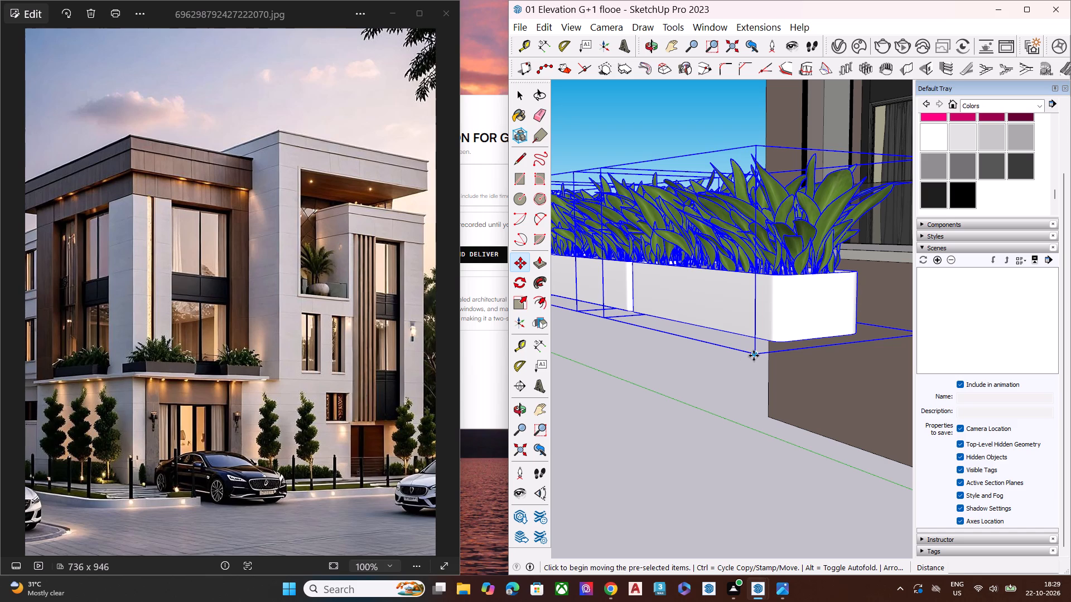
left_click(754, 356)
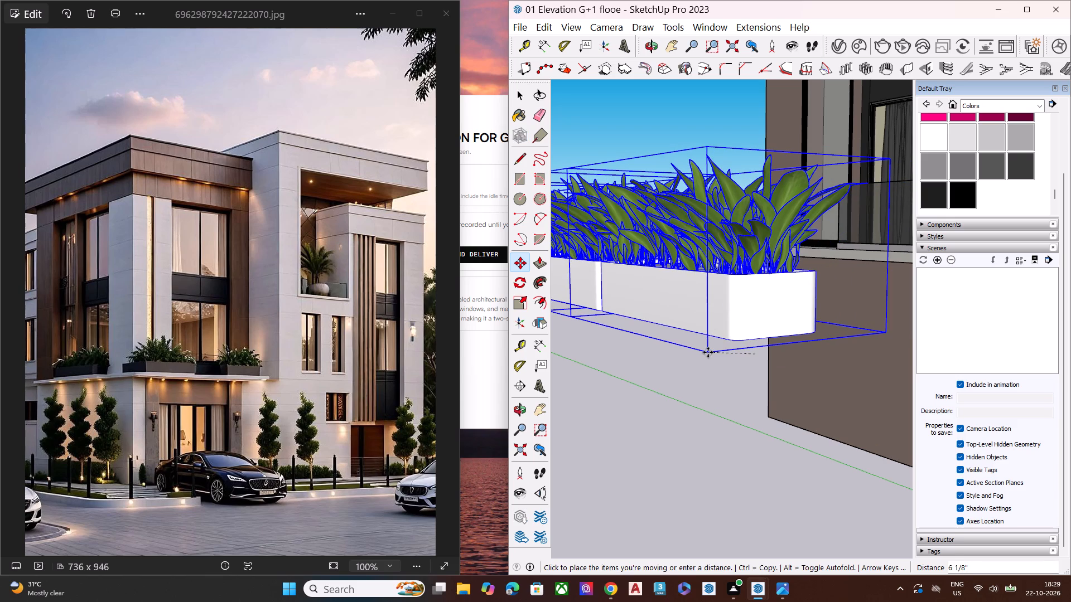
scroll(676, 314, "down", 3)
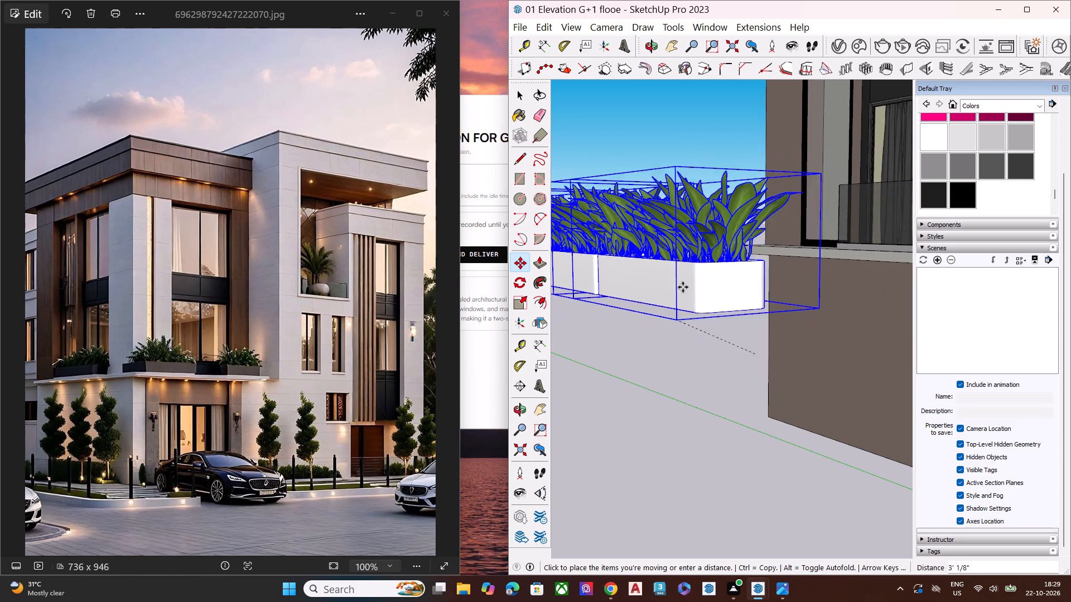
scroll(683, 287, "down", 7)
scroll(696, 284, "up", 1)
scroll(689, 289, "down", 8)
middle_click_drag(860, 232, 843, 258)
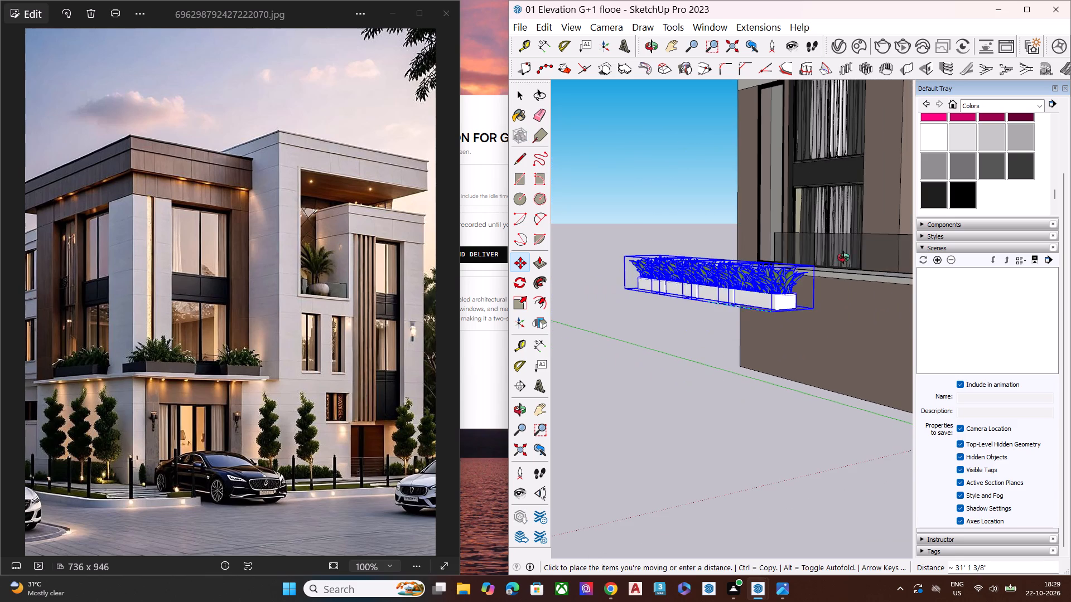
middle_click_drag(843, 258, 727, 447)
scroll(787, 415, "up", 6)
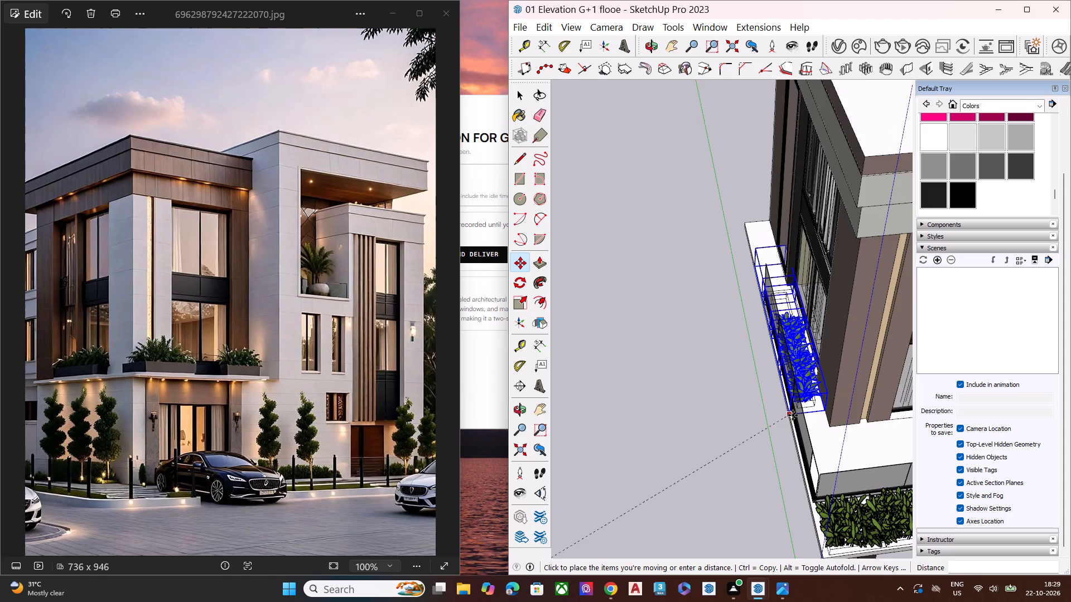
scroll(793, 415, "up", 4)
scroll(807, 418, "down", 2)
scroll(808, 418, "up", 12)
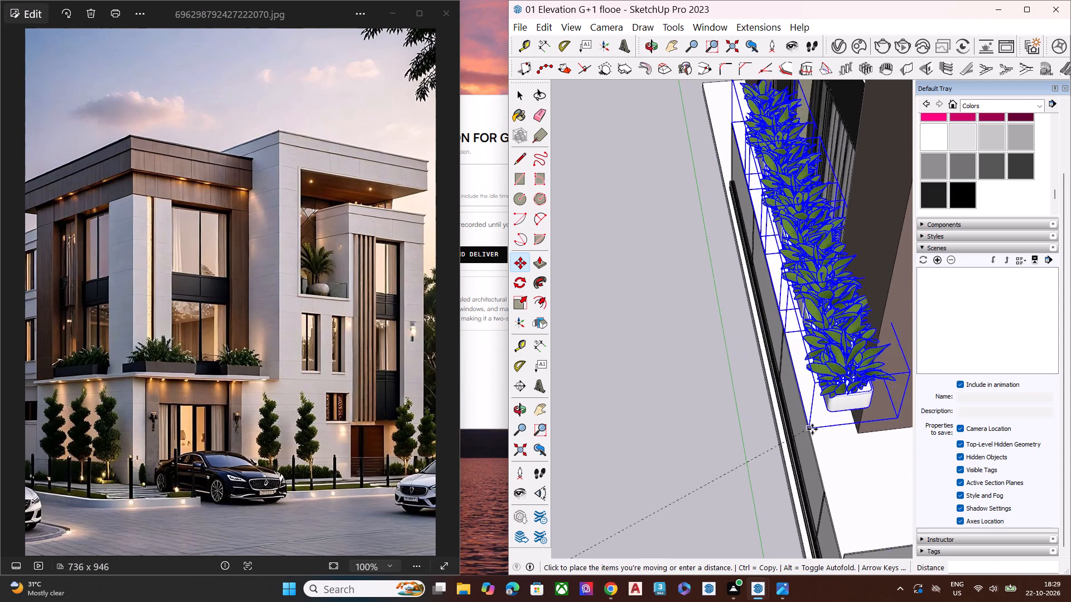
scroll(812, 429, "up", 1)
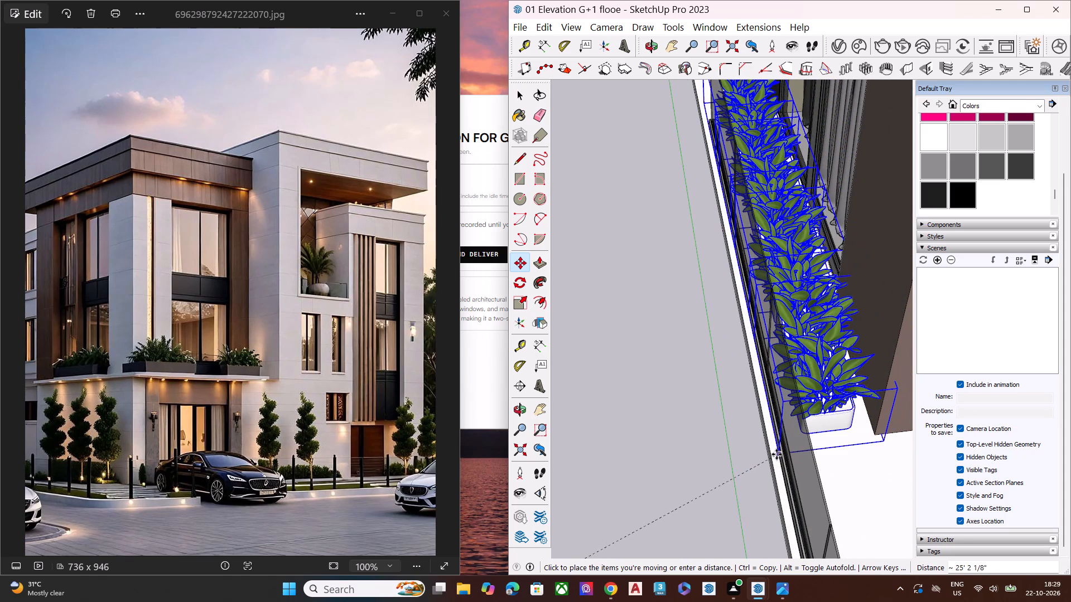
left_click(776, 454)
key("space")
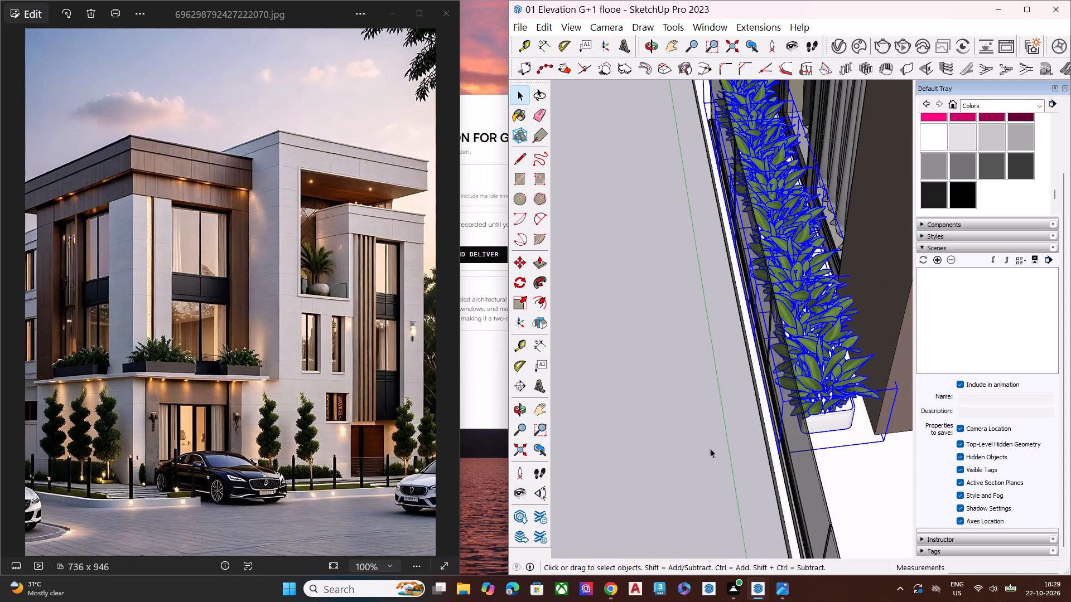
Examine the side and front balcony planters and the whole front elevation from several angles against the reference facade.
left_click(693, 444)
scroll(650, 396, "down", 9)
middle_click_drag(727, 449, 757, 256)
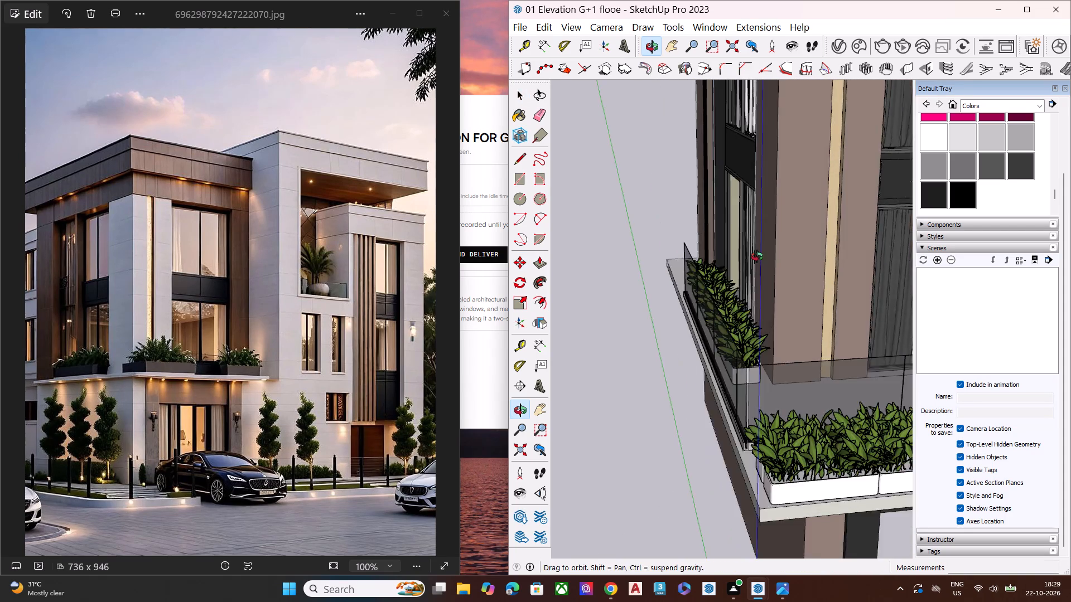
middle_click_drag(757, 256, 757, 255)
scroll(757, 255, "up", 1)
scroll(757, 255, "down", 11)
scroll(623, 441, "down", 9)
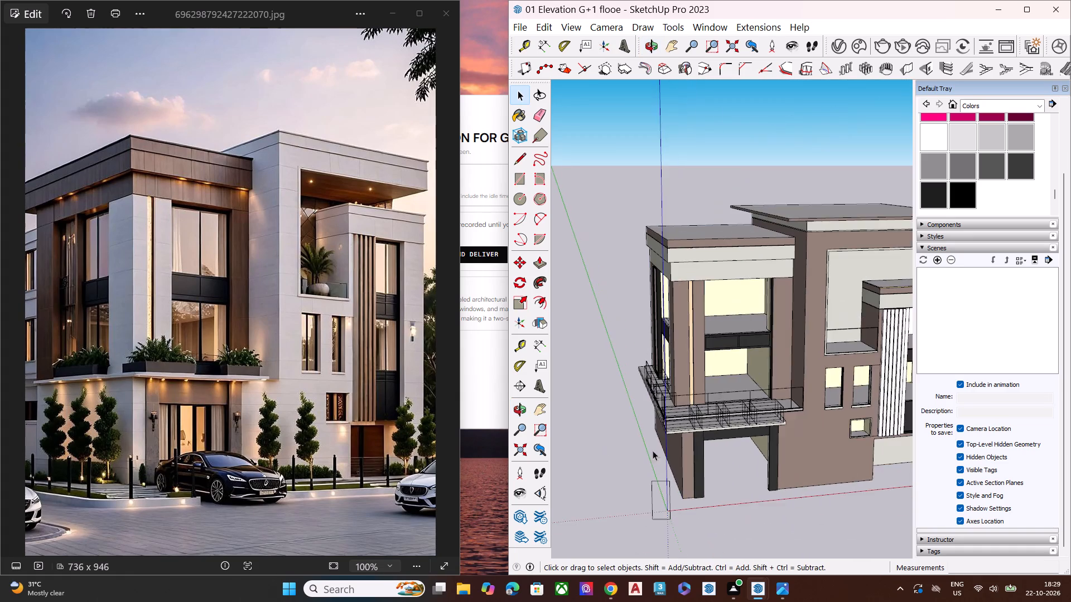
middle_click_drag(685, 439, 721, 280)
scroll(727, 302, "up", 5)
scroll(731, 467, "down", 6)
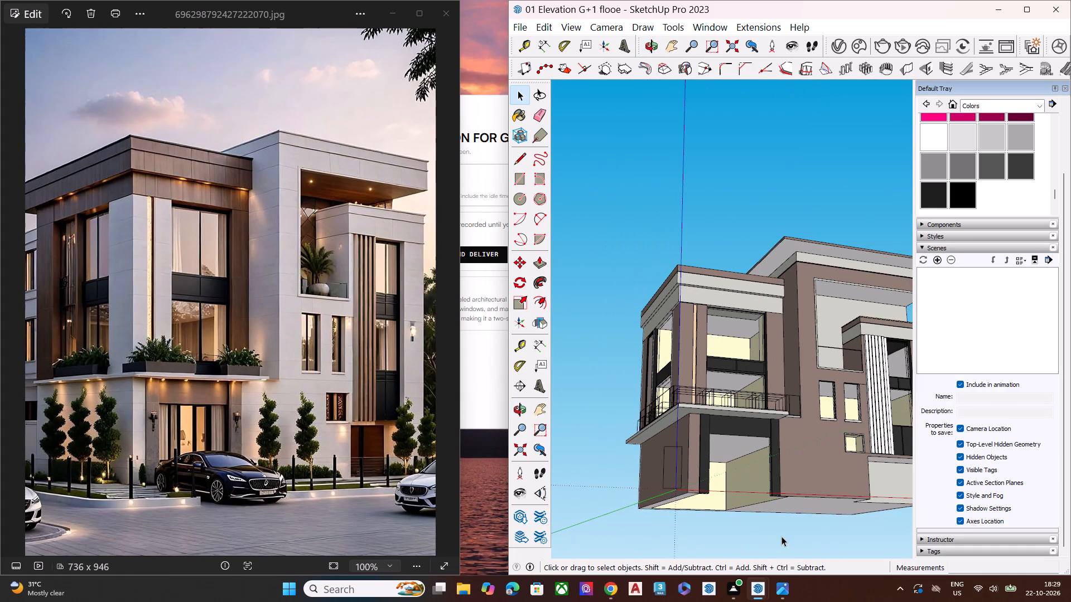
left_click(781, 536)
middle_click_drag(794, 425, 779, 503)
left_click(765, 536)
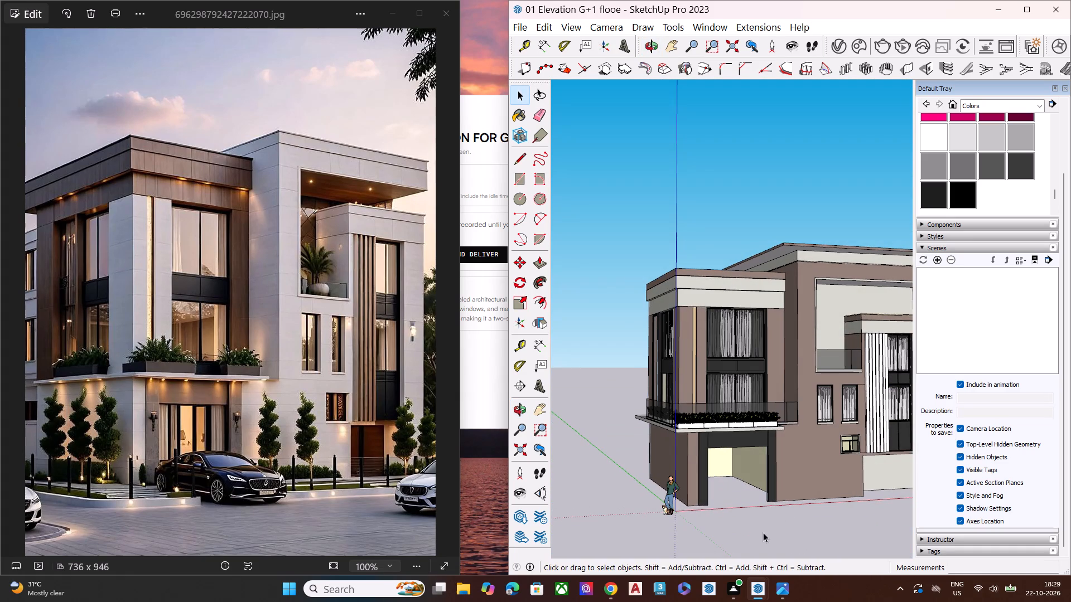
scroll(591, 489, "down", 4)
scroll(890, 439, "up", 2)
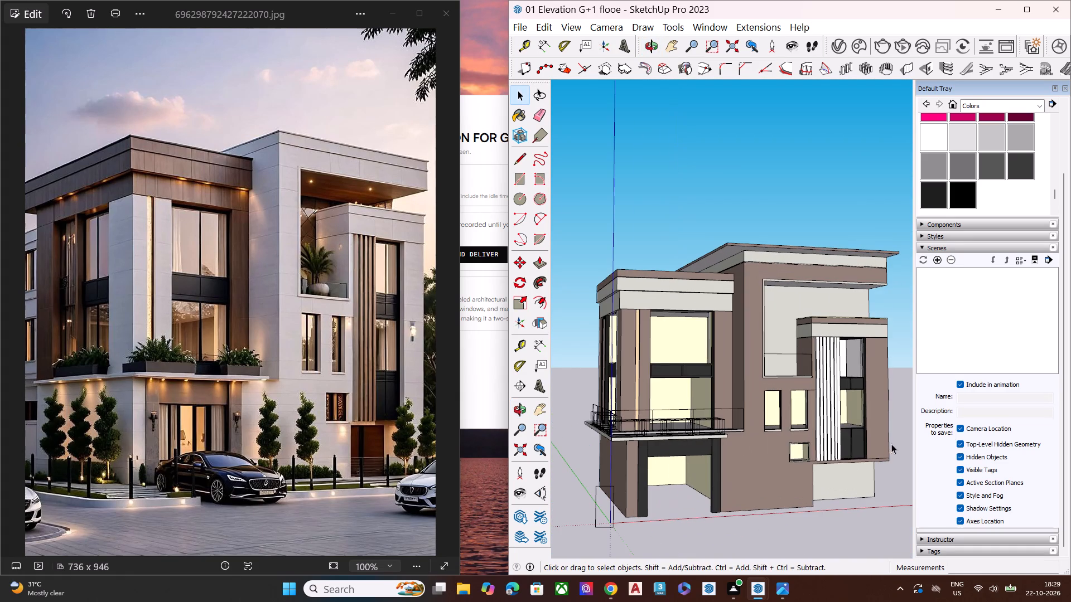
left_click(808, 528)
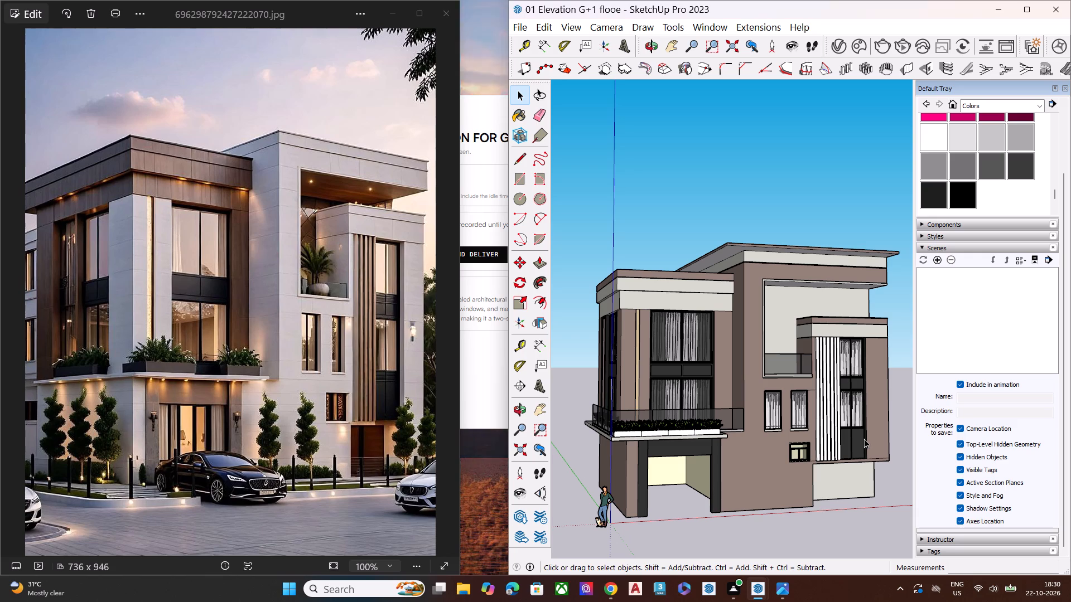
scroll(864, 439, "up", 1)
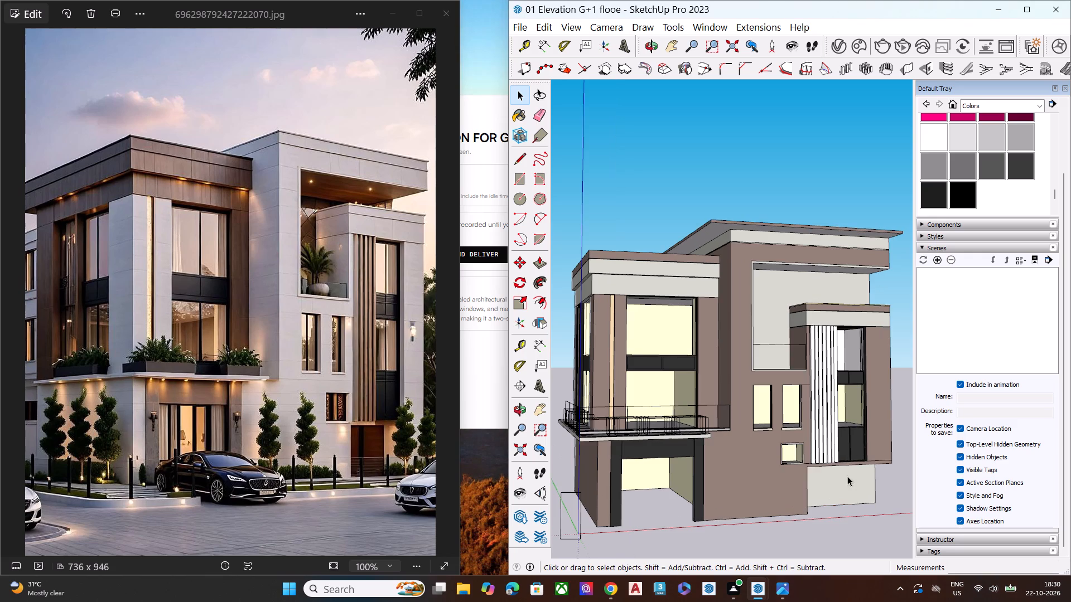
scroll(664, 440, "down", 3)
left_click(742, 532)
key("space")
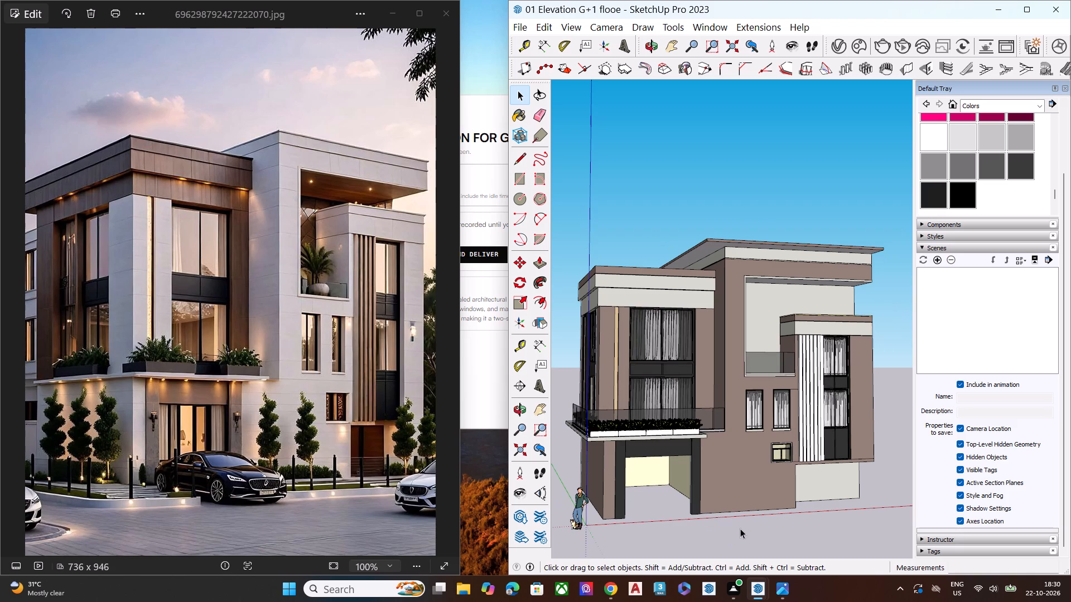
middle_click_drag(713, 488, 819, 533)
left_click(824, 518)
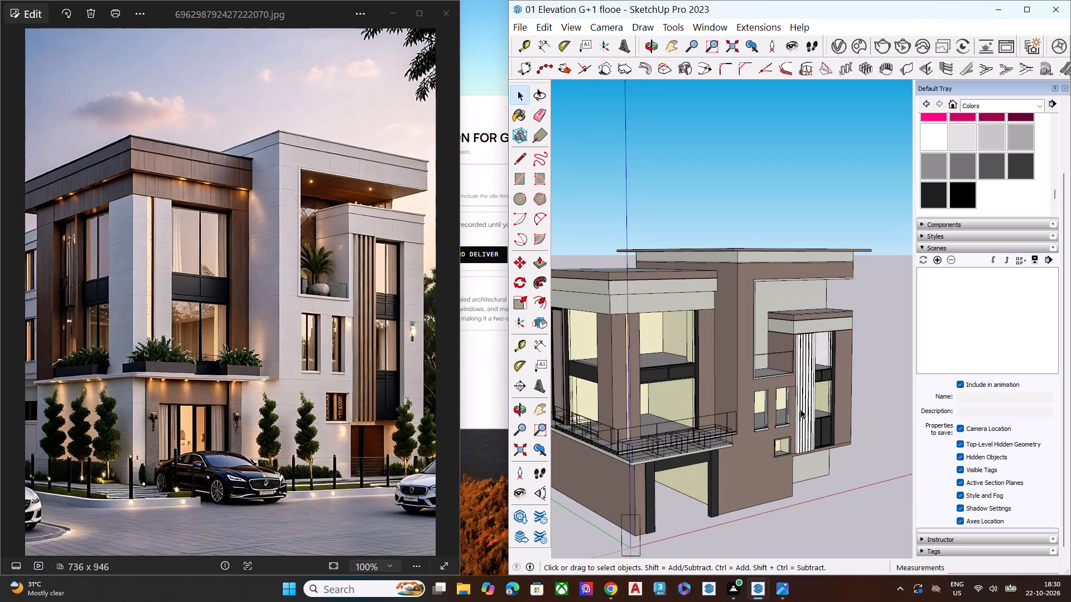
Examine the recessed upper balcony, vertical fins and narrow windows, comparing the overall massing with the reference facade.
middle_click_drag(800, 409, 557, 402)
middle_click_drag(848, 430, 623, 423)
scroll(741, 372, "up", 8)
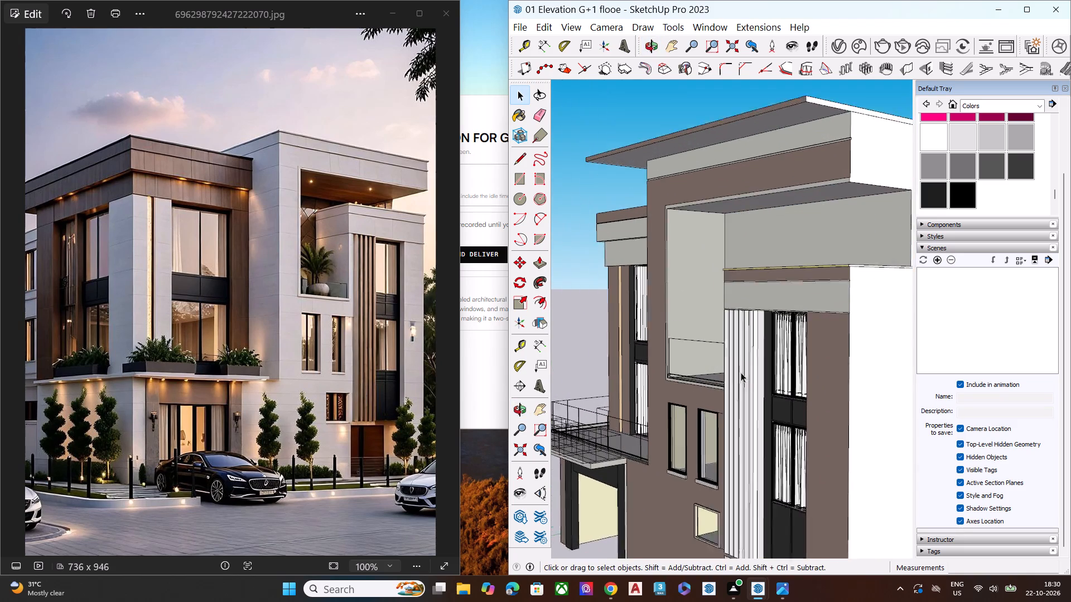
scroll(684, 375, "up", 8)
scroll(633, 387, "up", 7)
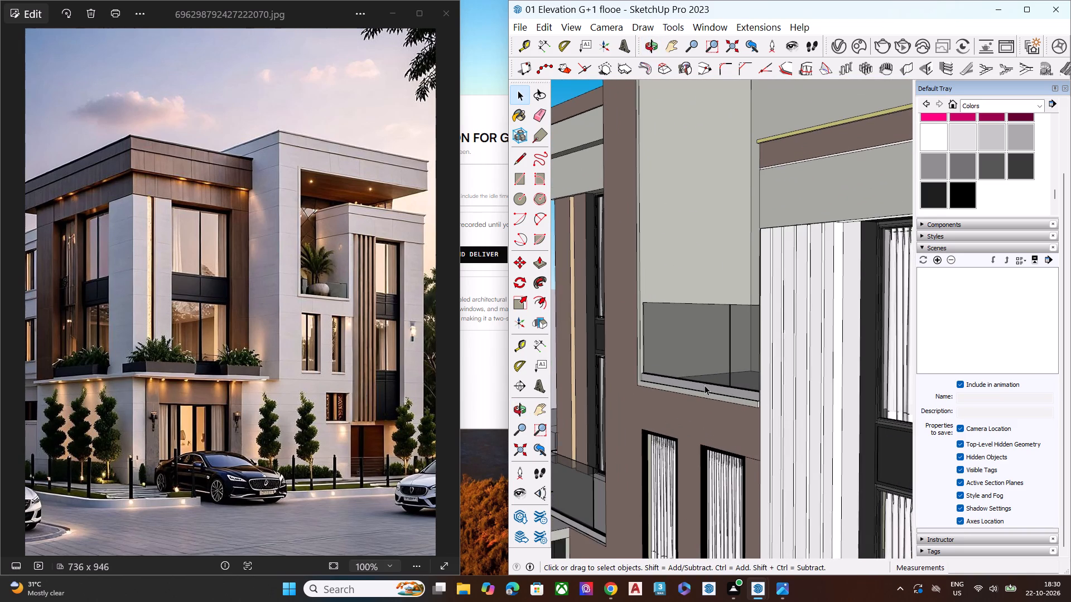
scroll(705, 385, "down", 15)
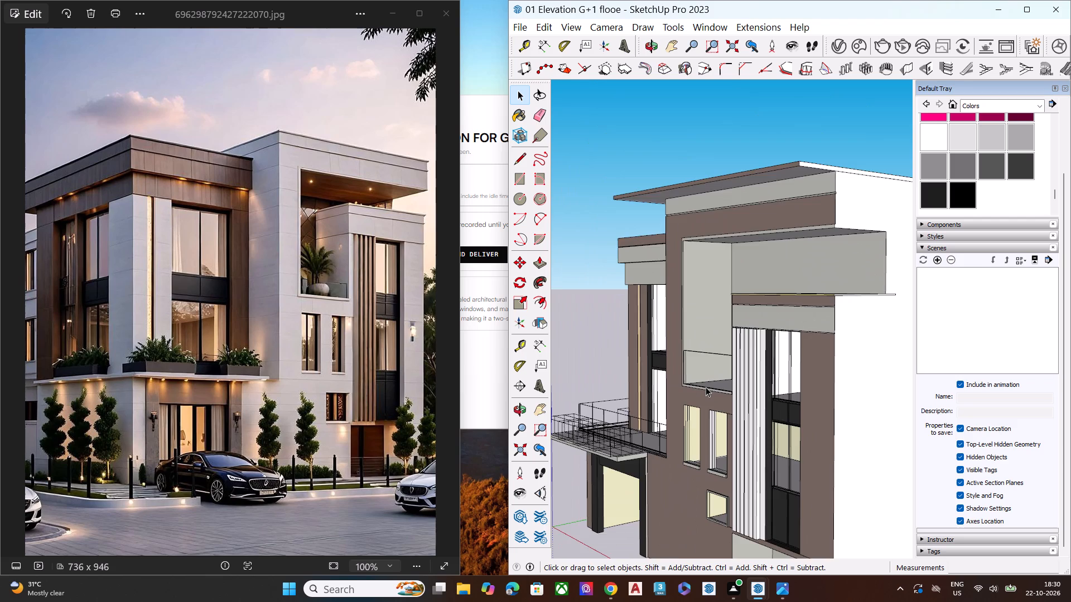
scroll(706, 387, "down", 14)
middle_click_drag(703, 431, 821, 436)
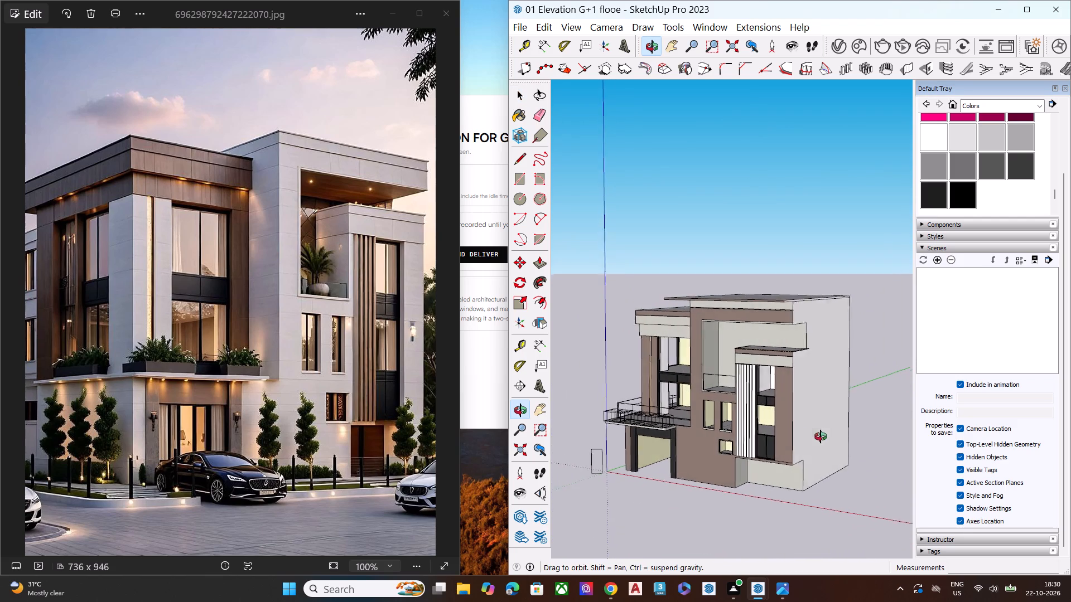
middle_click_drag(821, 436, 823, 436)
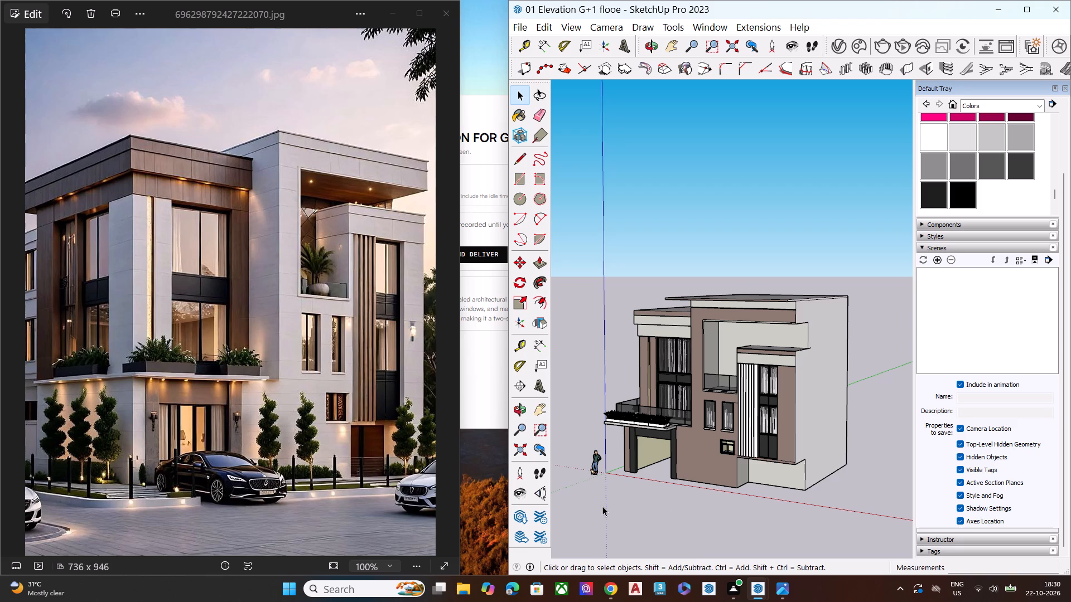
scroll(768, 342, "up", 2)
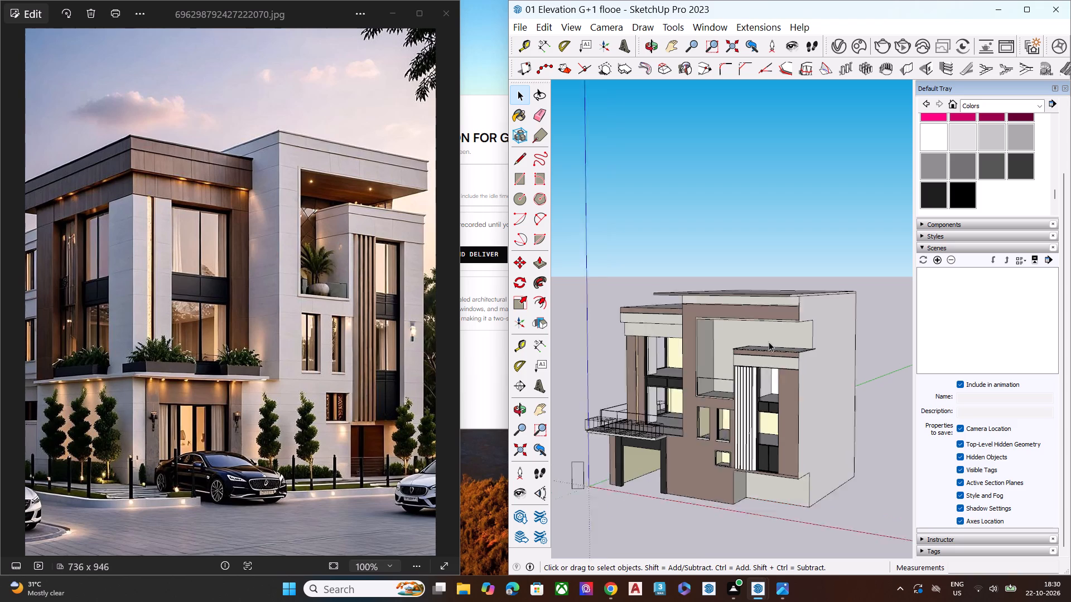
scroll(769, 342, "up", 5)
scroll(769, 342, "down", 9)
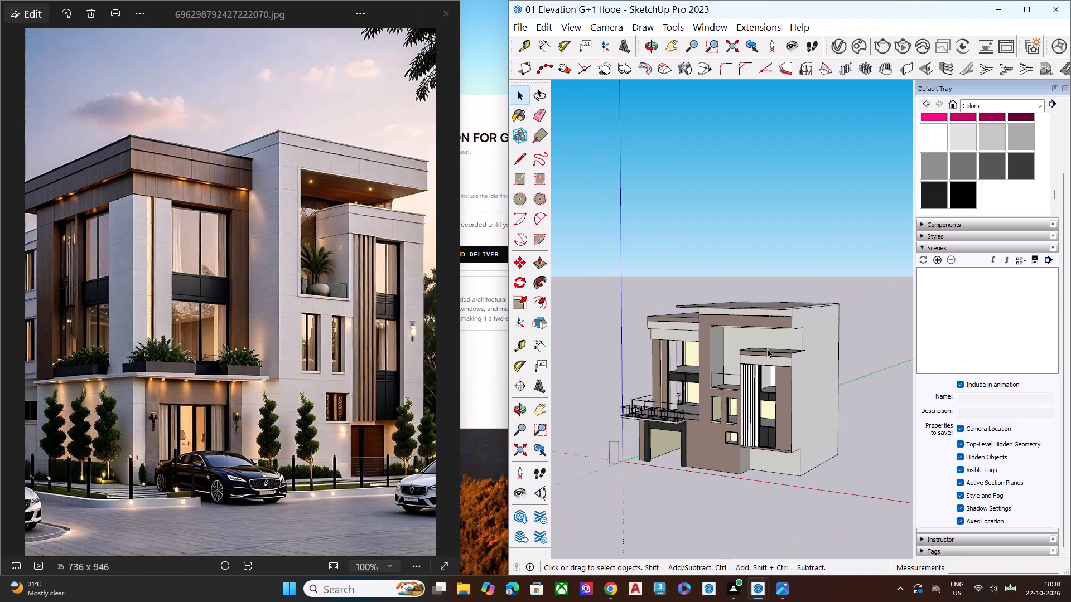
key("space")
left_click(692, 486)
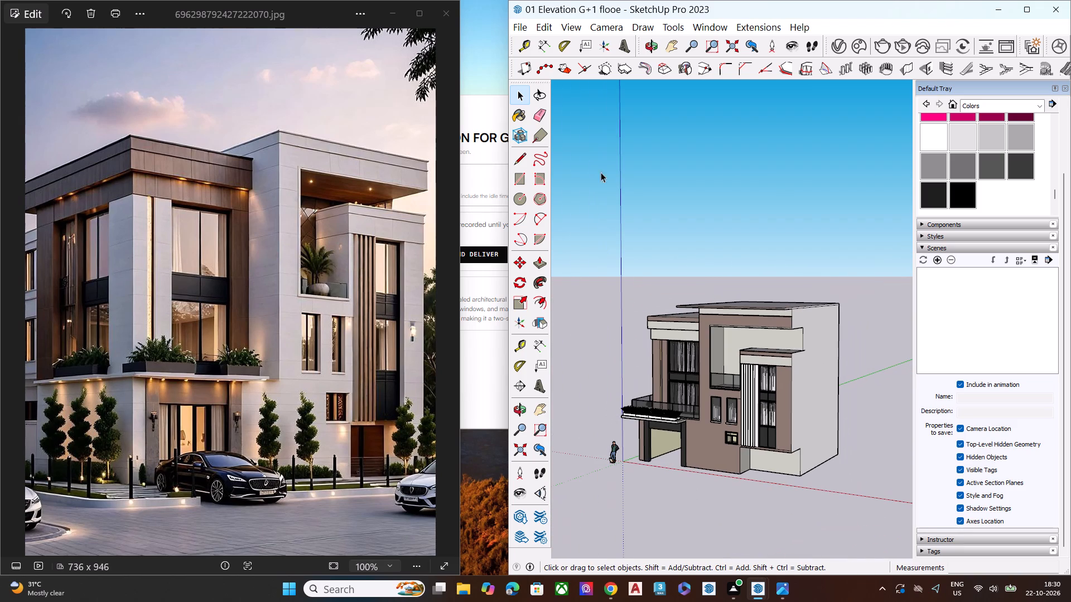
Import the hanging plant model Plant+2 (1).skp from the Downloads folder.
left_click(519, 28)
left_click(561, 264)
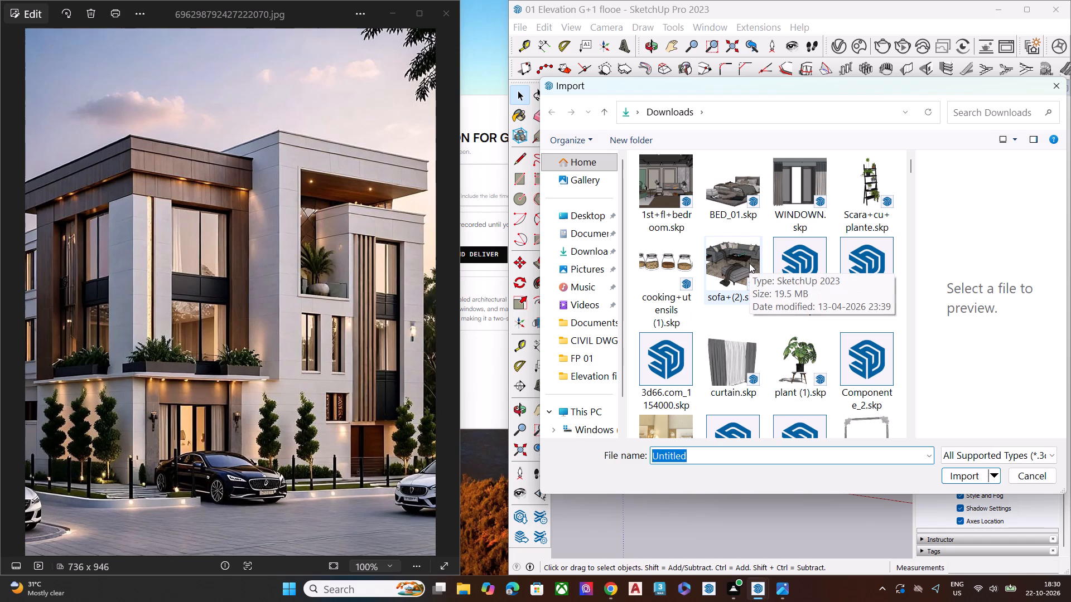
scroll(749, 263, "down", 1)
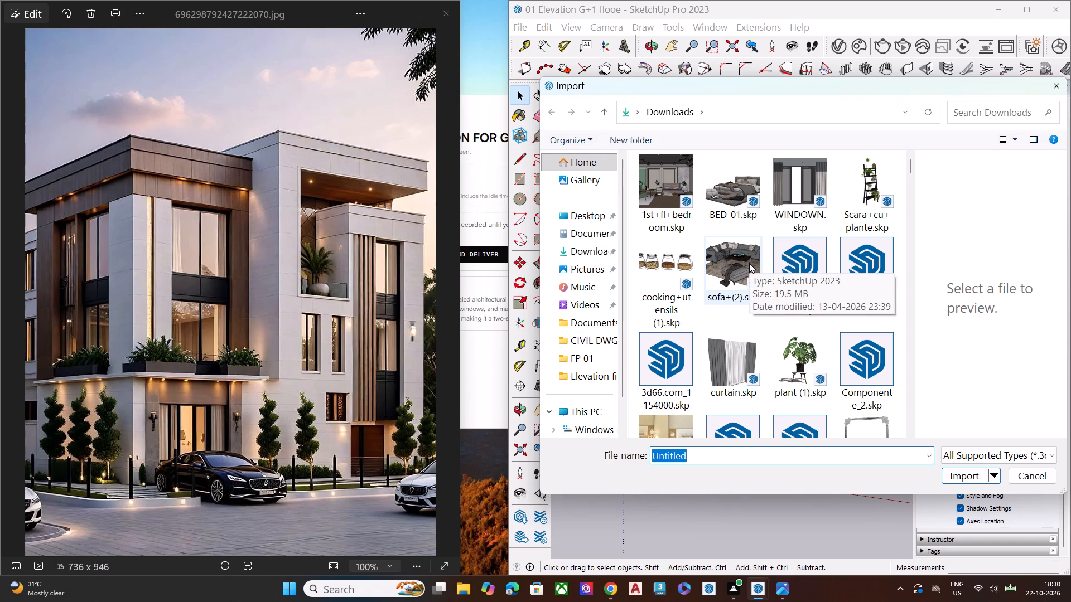
scroll(749, 263, "down", 3)
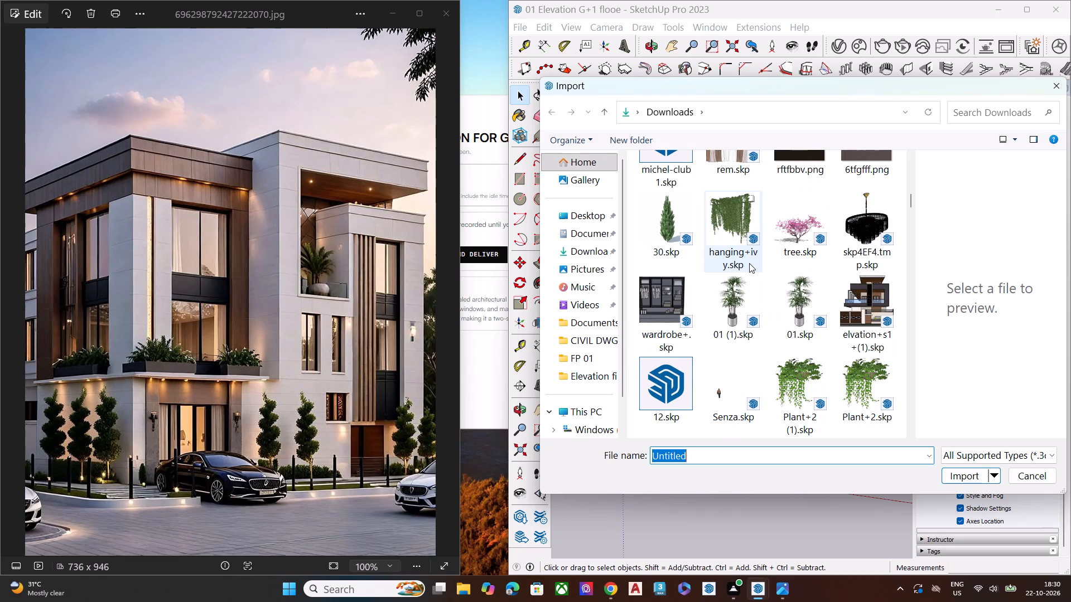
scroll(749, 263, "down", 2)
scroll(749, 263, "up", 1)
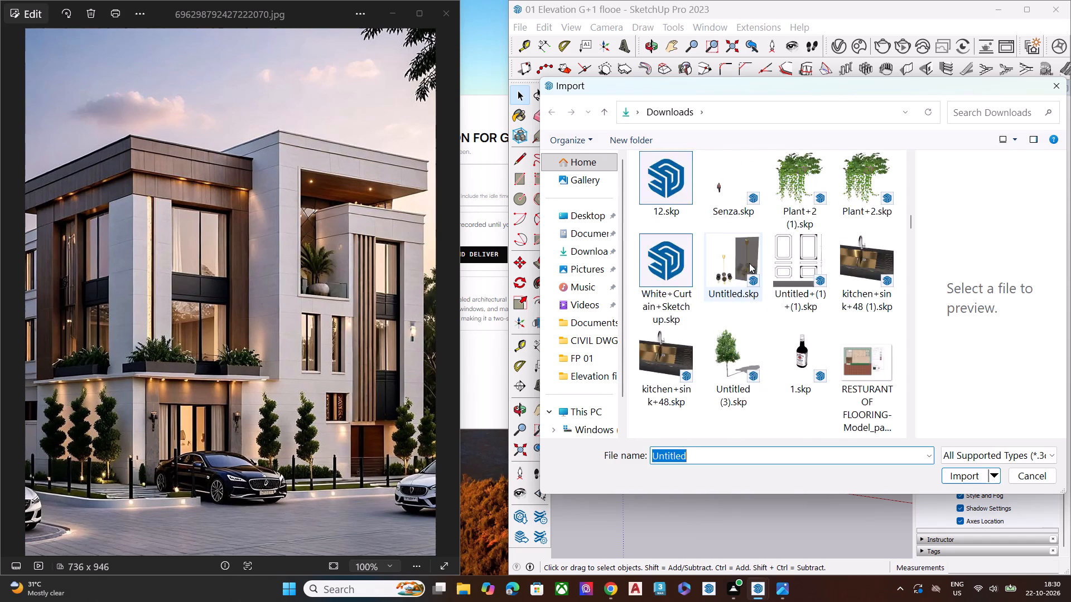
scroll(749, 263, "up", 1)
left_click(786, 330)
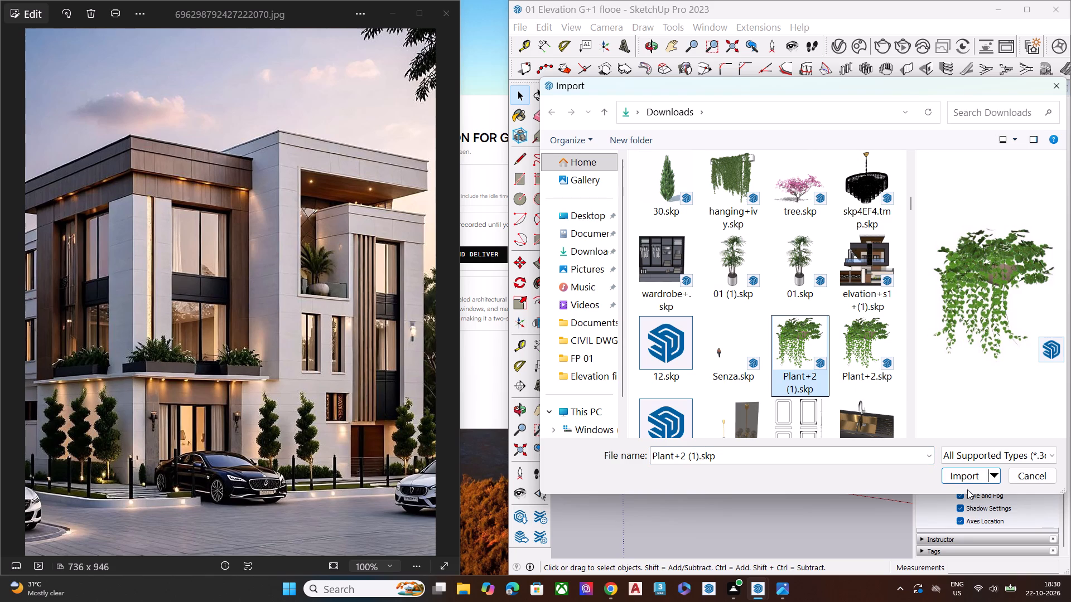
left_click(964, 478)
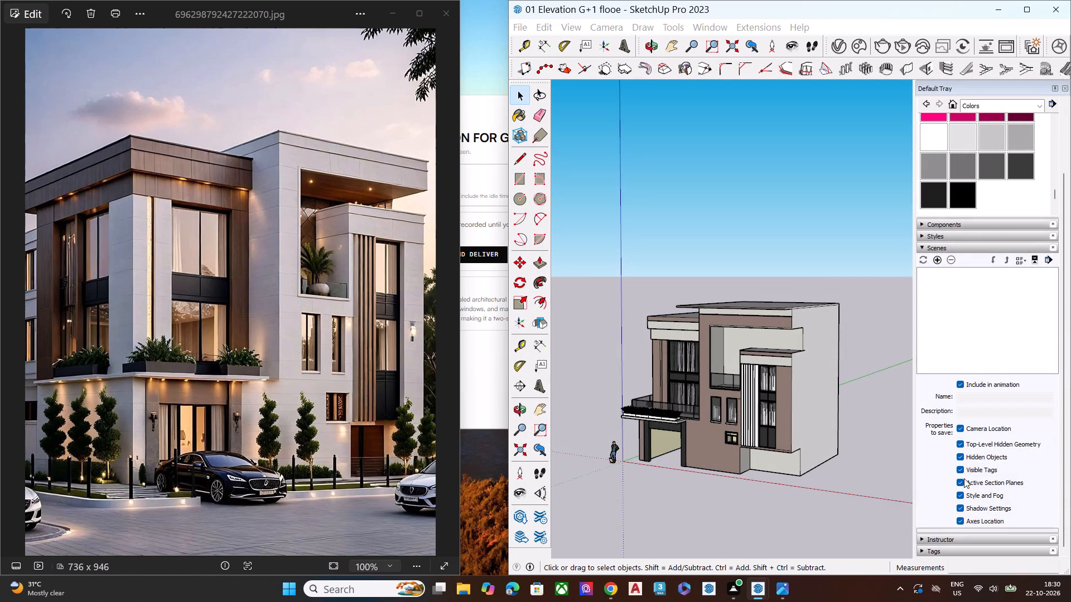
left_click(913, 353)
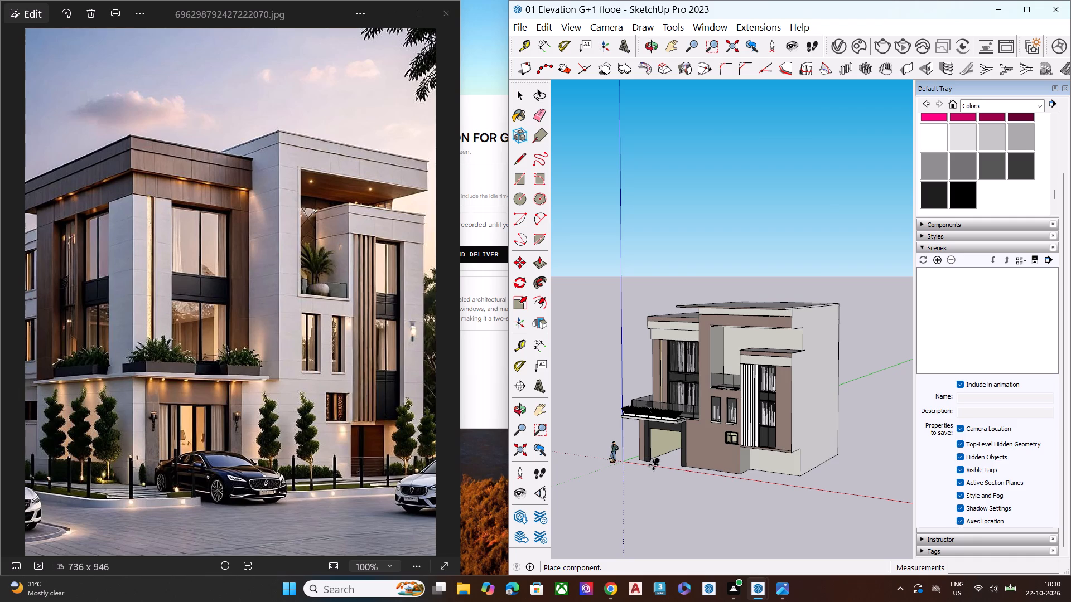
Place the imported hanging plant just beneath the outer front corner of the first-floor balcony slab, by the blue axis.
scroll(653, 465, "up", 3)
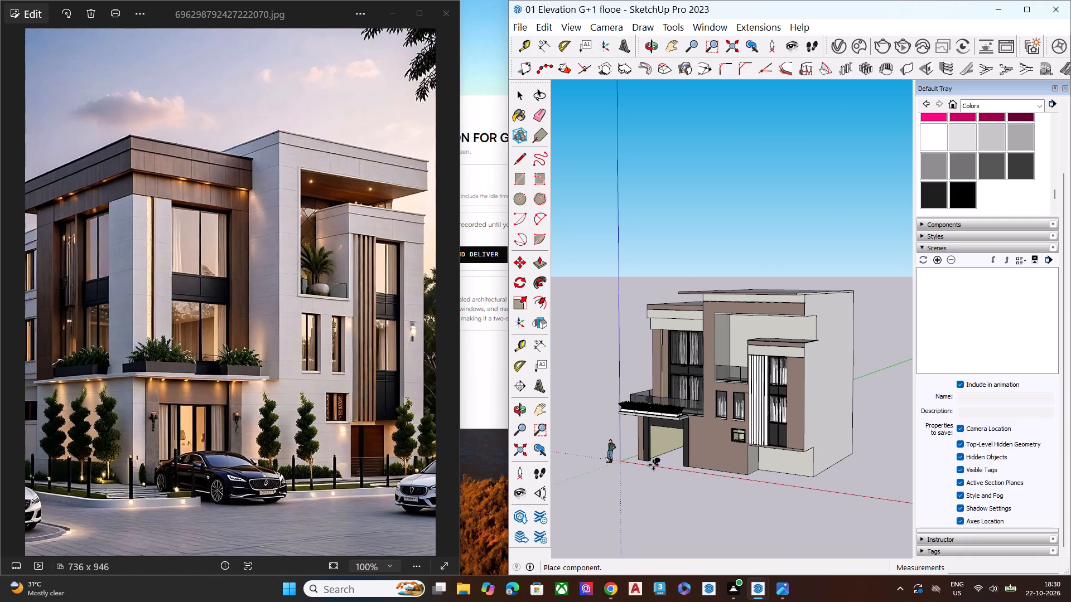
scroll(653, 465, "up", 4)
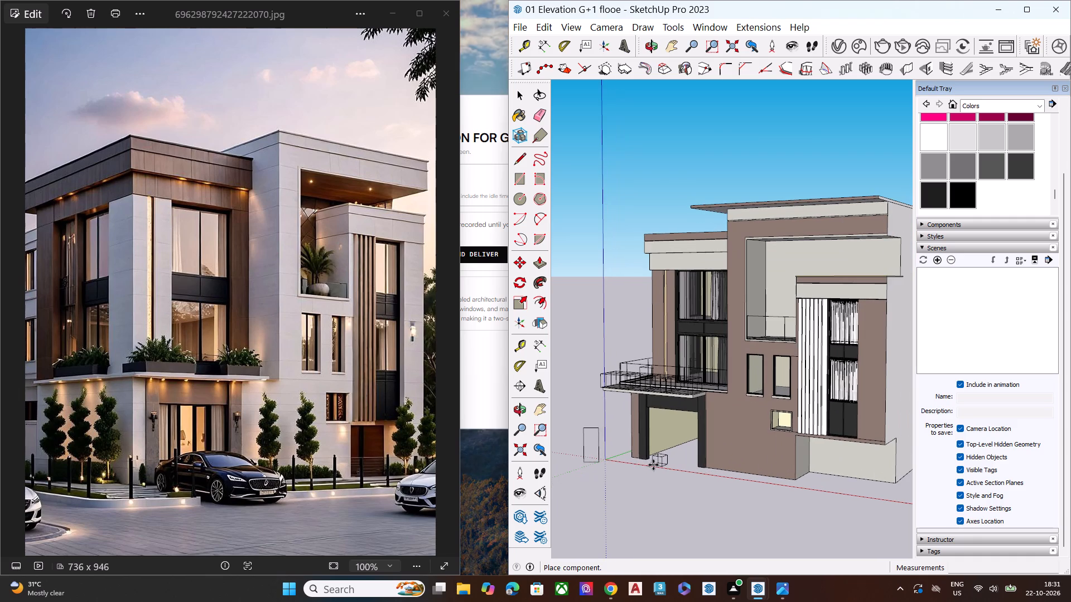
scroll(650, 460, "up", 7)
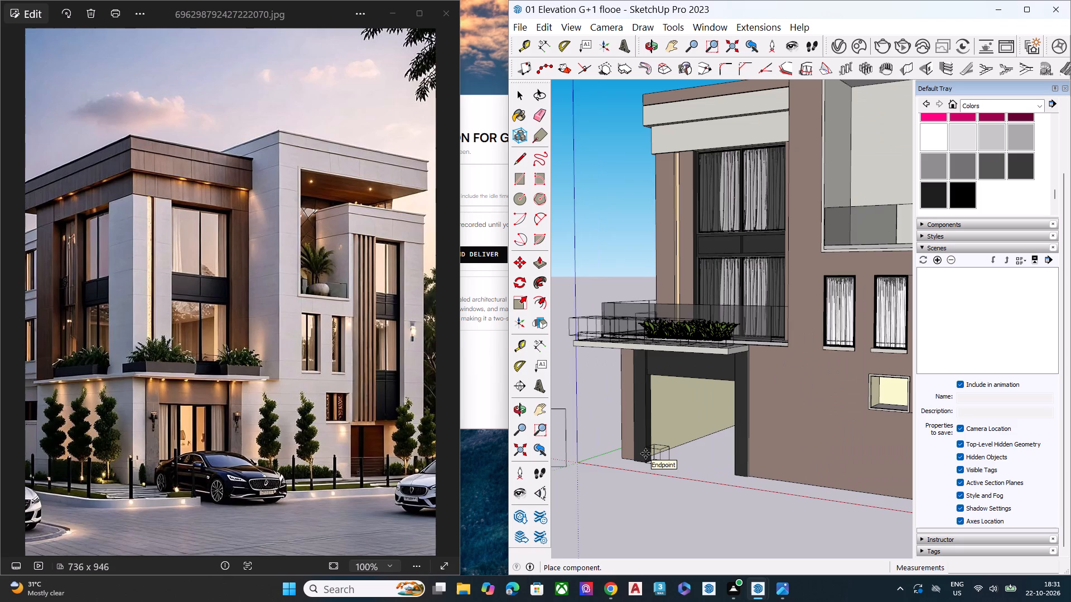
middle_click_drag(677, 410, 746, 349)
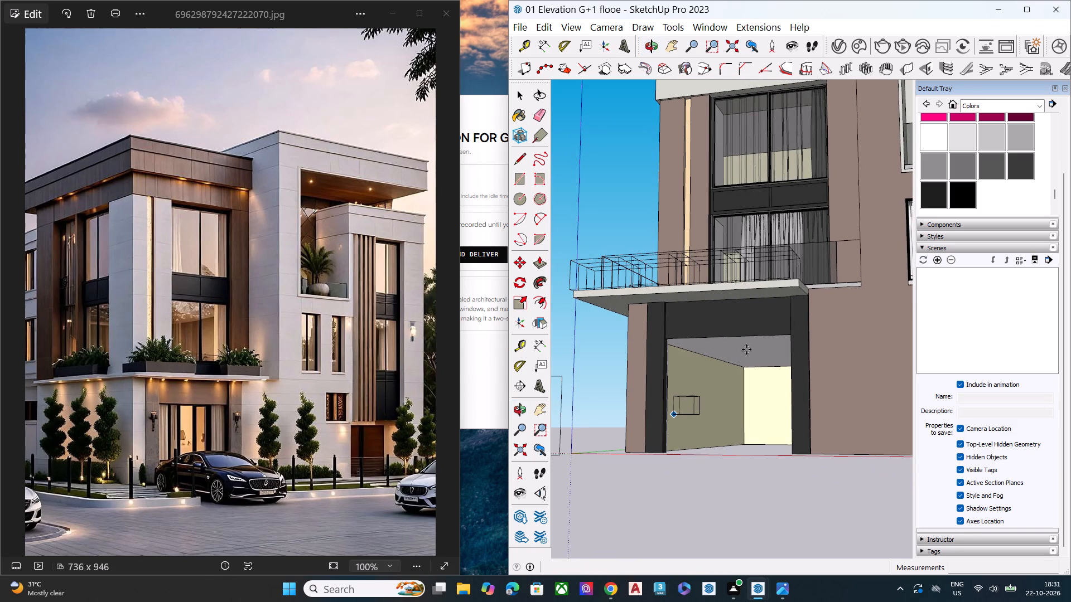
scroll(581, 306, "up", 4)
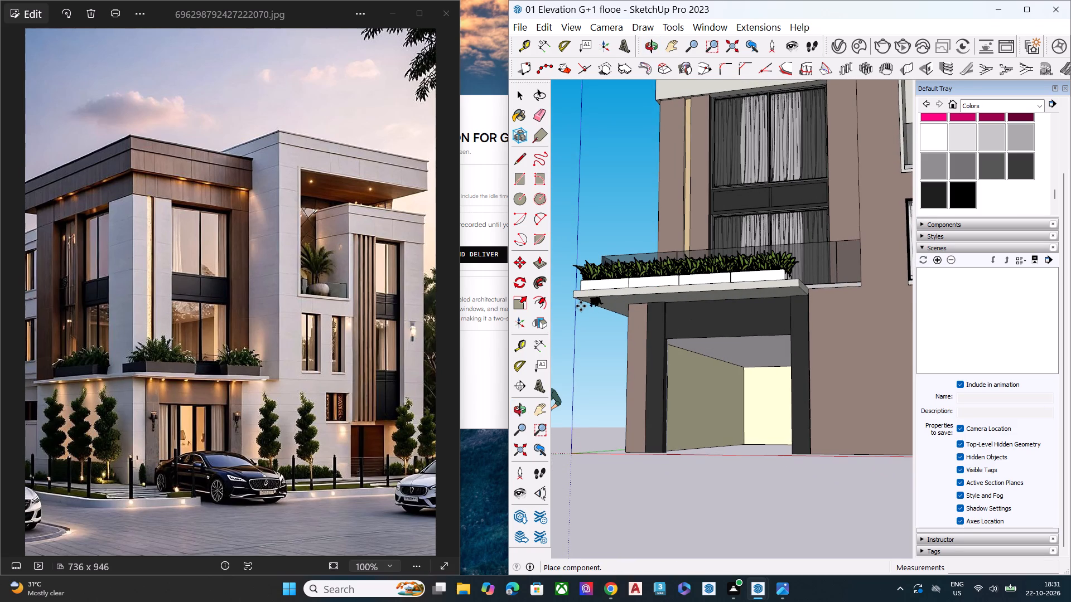
scroll(581, 306, "up", 1)
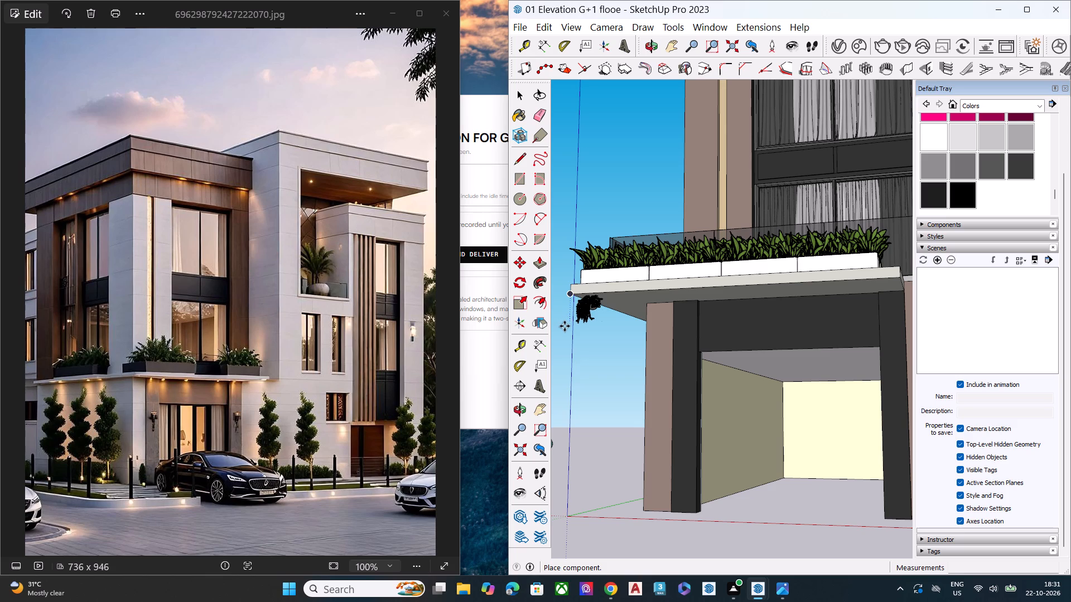
left_click(564, 329)
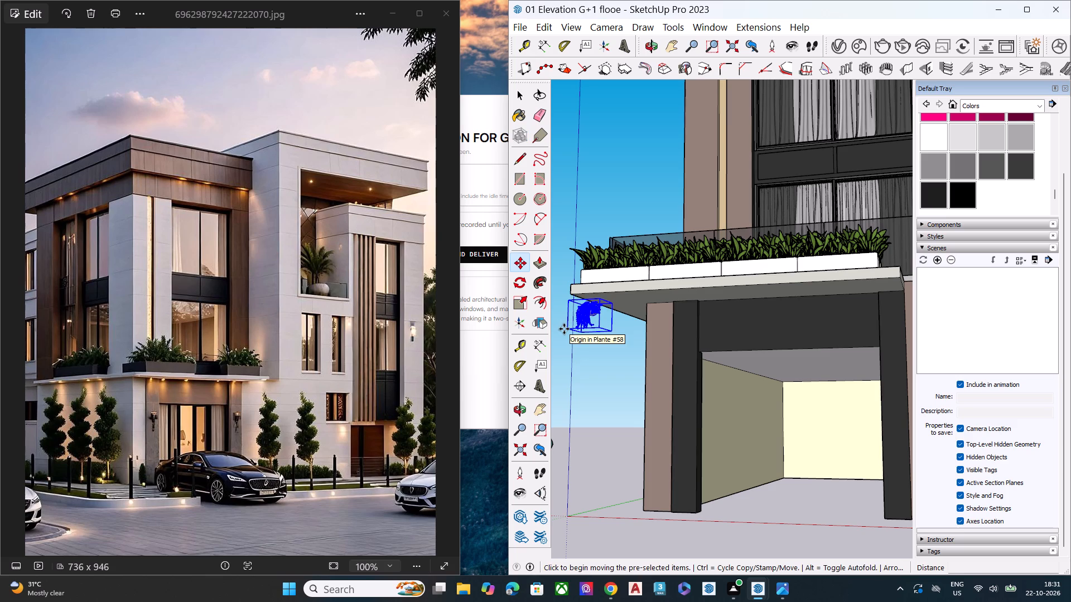
Move the hanging plant by its top corner about 4 5/16" onto the underside corner of the first-floor balcony slab.
scroll(631, 483, "down", 7)
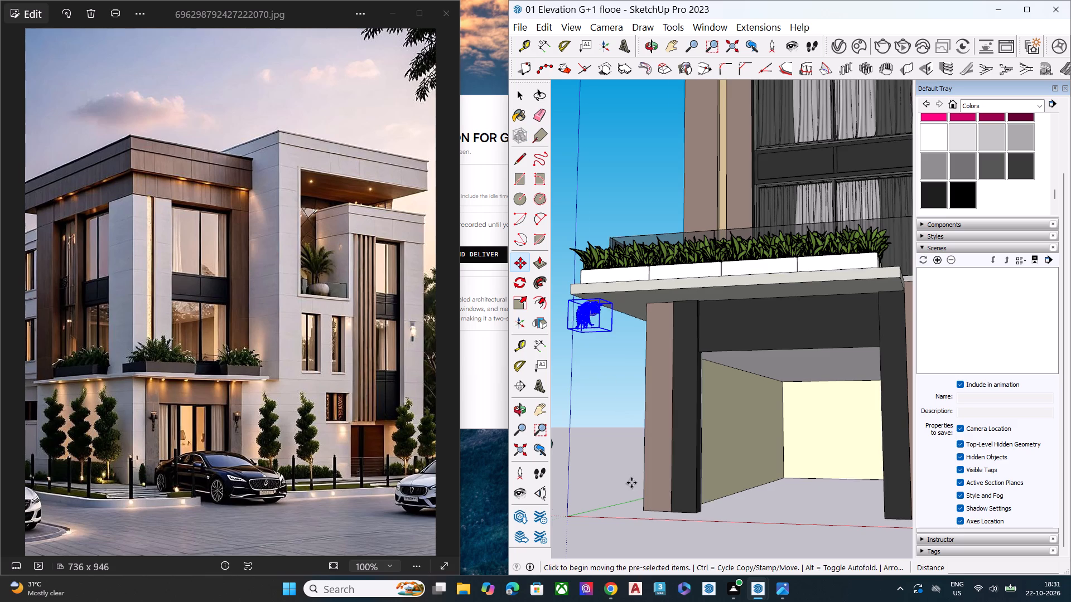
middle_click_drag(610, 482, 658, 511)
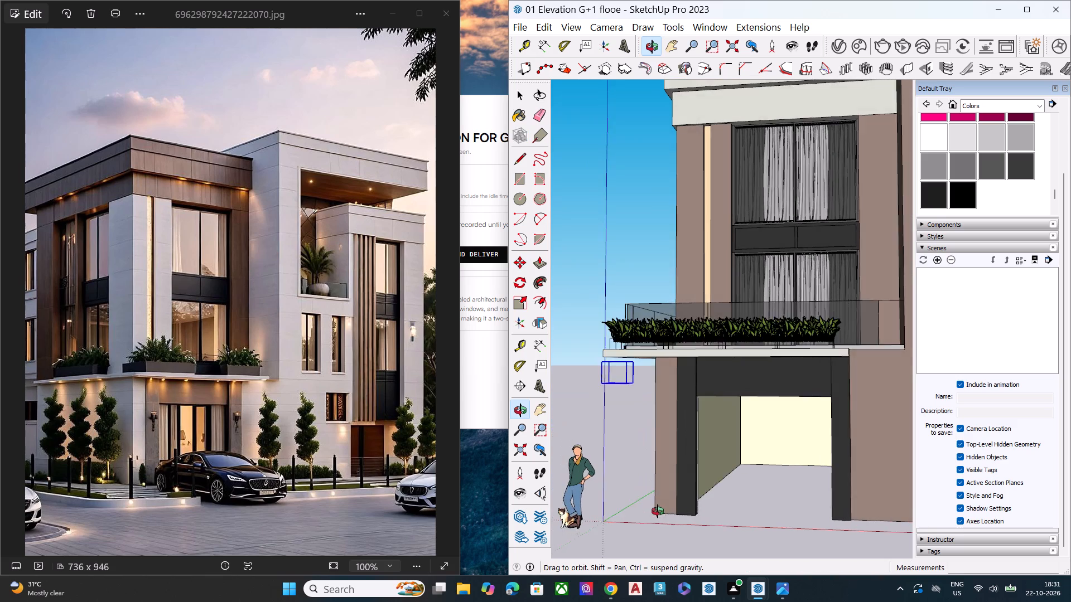
middle_click_drag(658, 511, 673, 514)
scroll(620, 382, "up", 1)
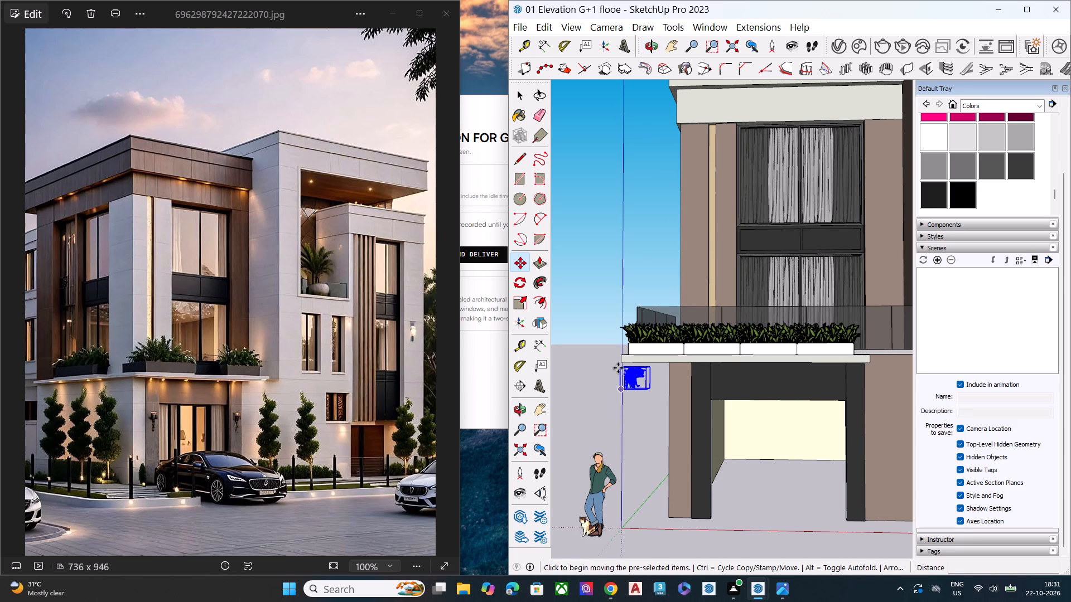
scroll(622, 339, "up", 15)
scroll(667, 381, "up", 1)
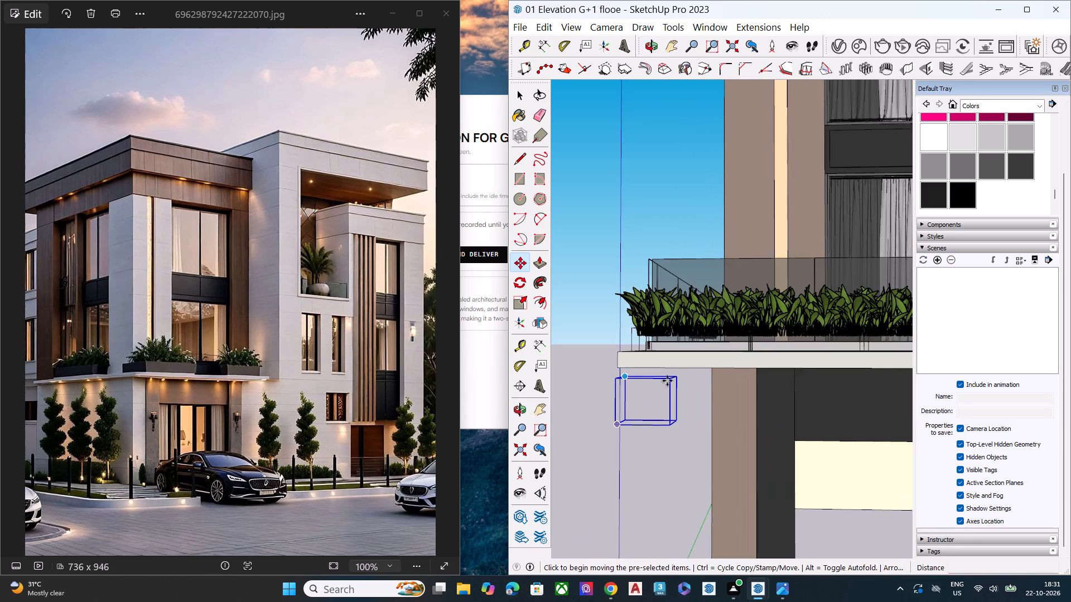
scroll(667, 381, "up", 7)
middle_click_drag(731, 363, 742, 311)
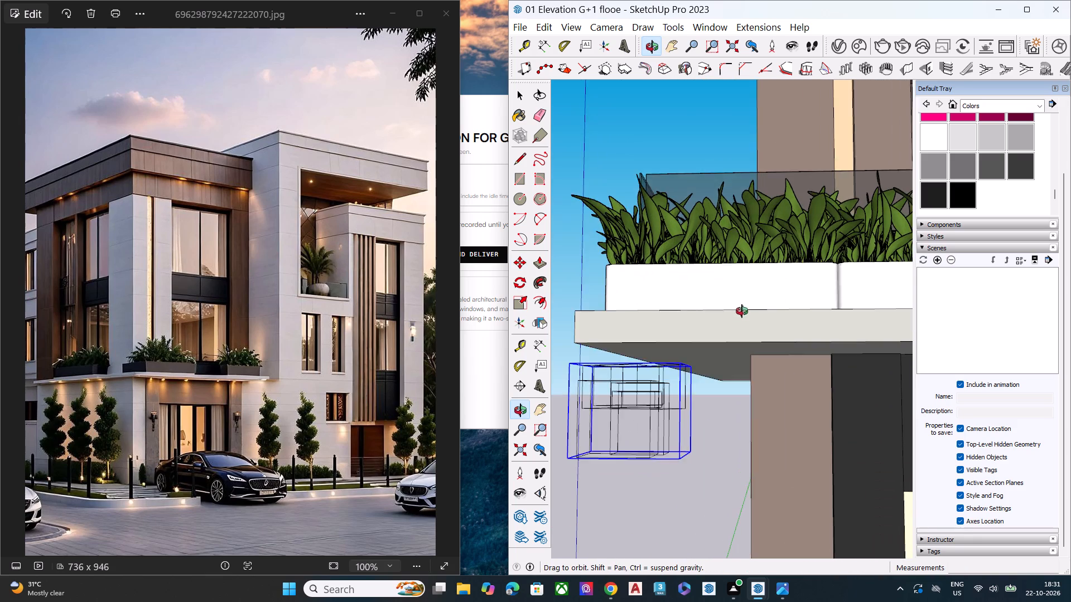
middle_click_drag(742, 311, 990, 371)
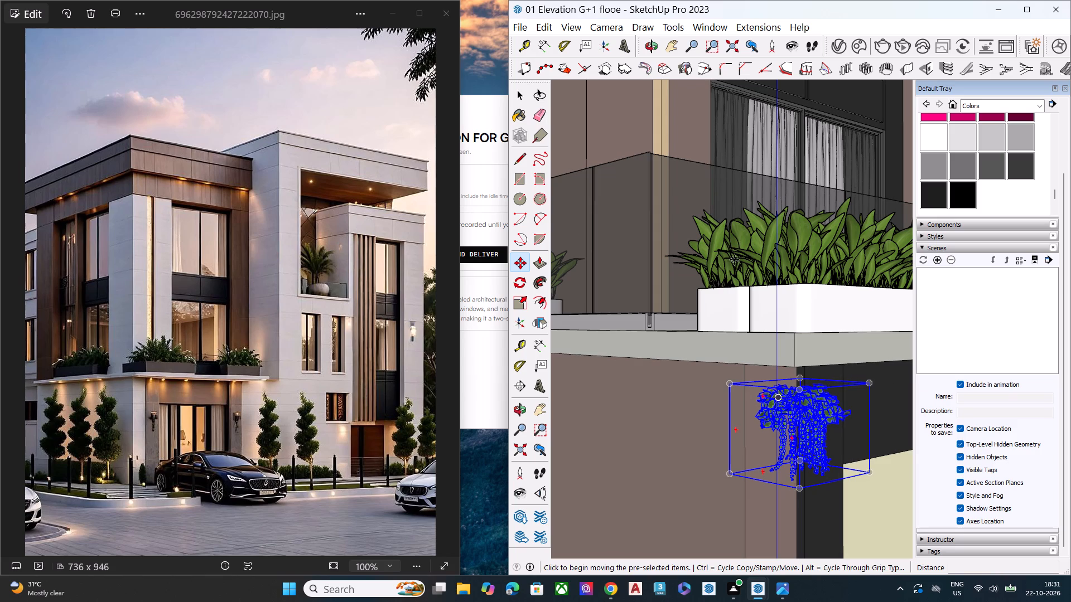
scroll(734, 258, "down", 9)
scroll(679, 263, "down", 8)
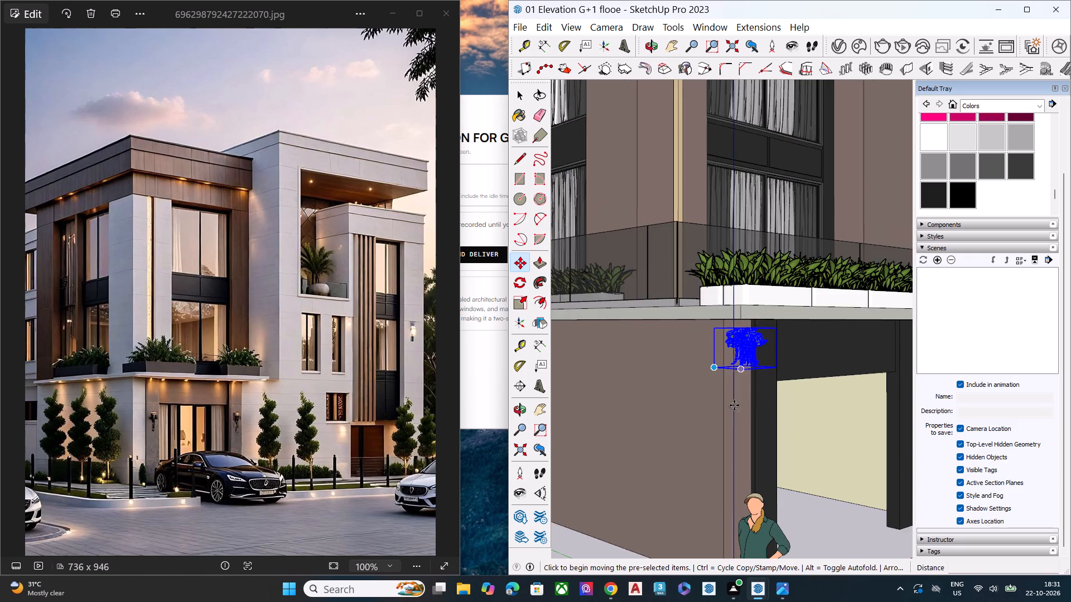
middle_click_drag(734, 405, 732, 327)
scroll(732, 247, "up", 3)
scroll(742, 237, "down", 1)
scroll(744, 236, "up", 6)
scroll(744, 235, "down", 1)
scroll(744, 235, "up", 4)
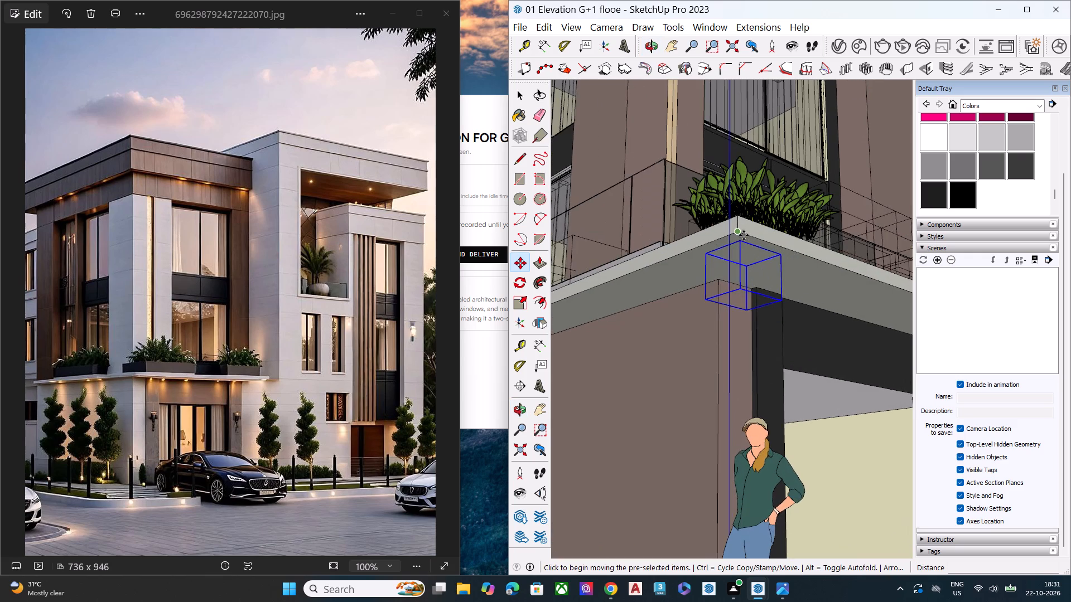
scroll(744, 235, "up", 5)
scroll(739, 237, "down", 2)
scroll(739, 237, "up", 6)
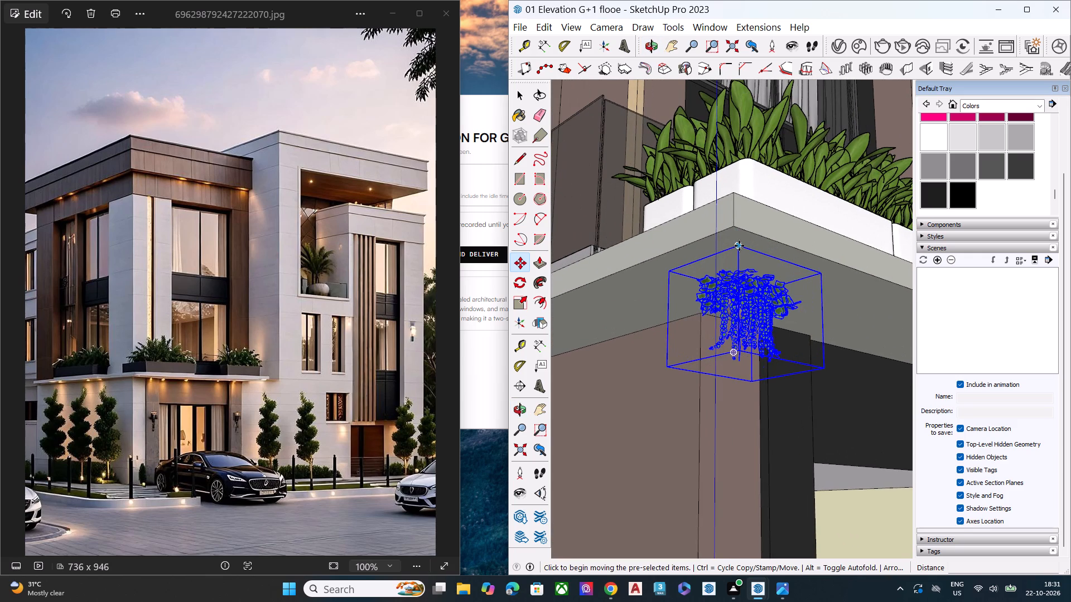
left_click(739, 246)
left_click(735, 227)
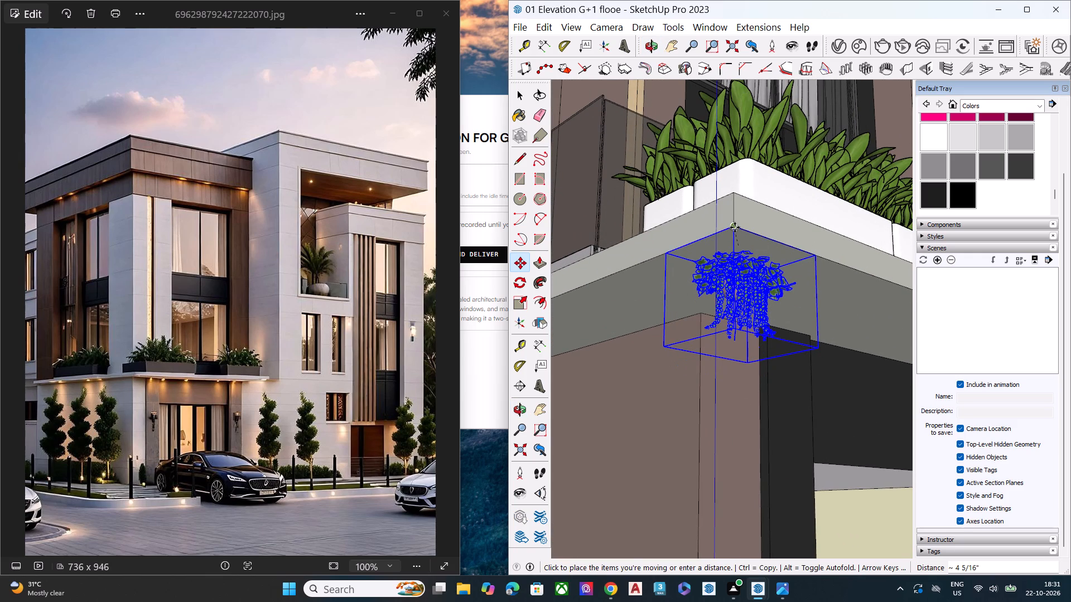
key("space")
Scale the hanging plant downward along the blue axis by about 1.50, keeping its top against the slab.
scroll(707, 333, "down", 5)
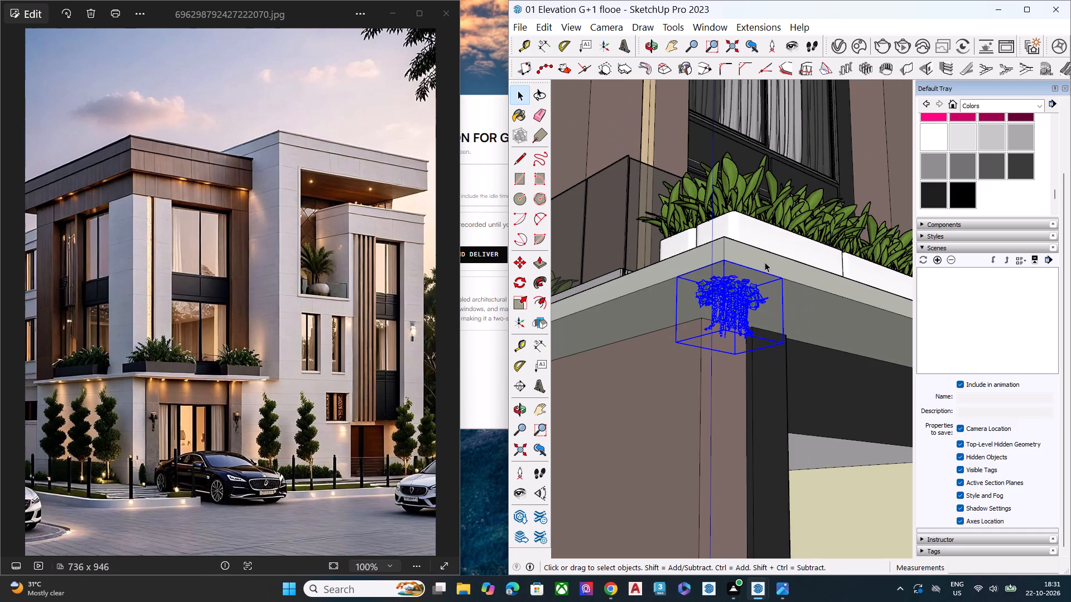
middle_click_drag(781, 269, 790, 321)
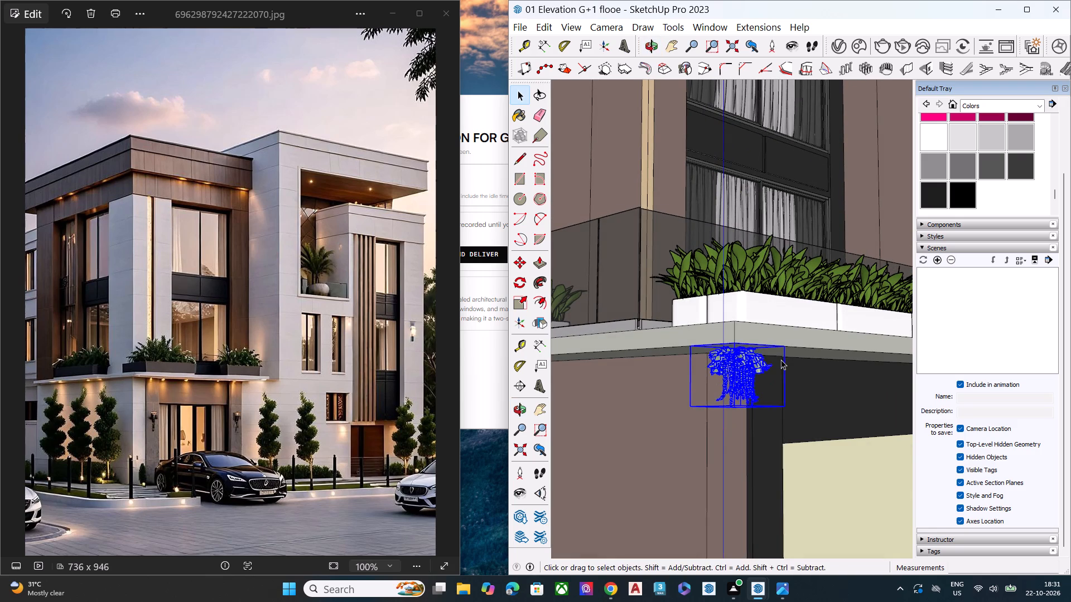
key("s")
scroll(746, 395, "up", 8)
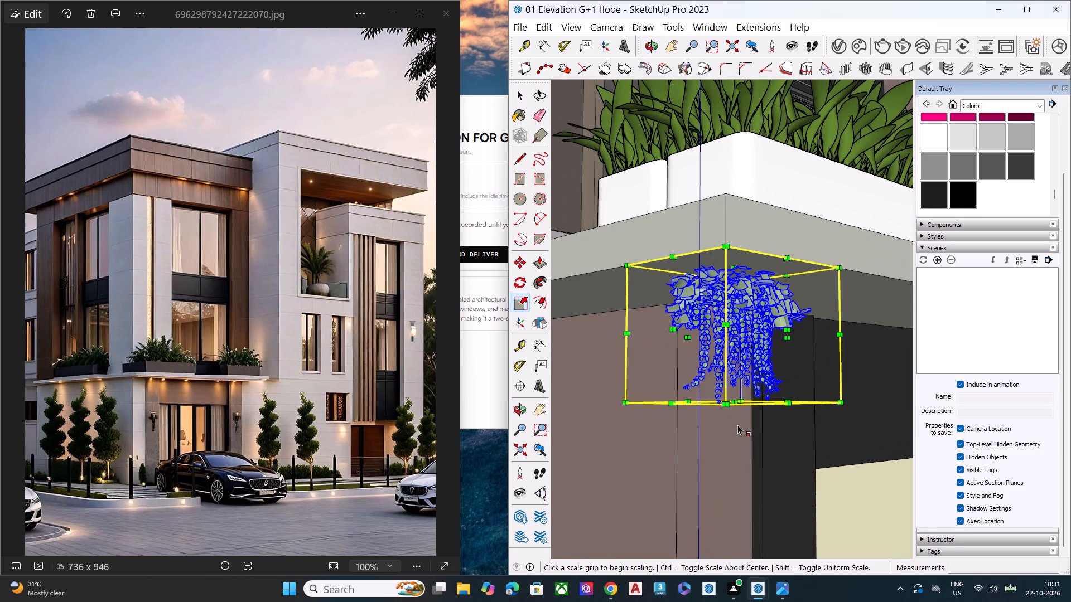
left_click(735, 404)
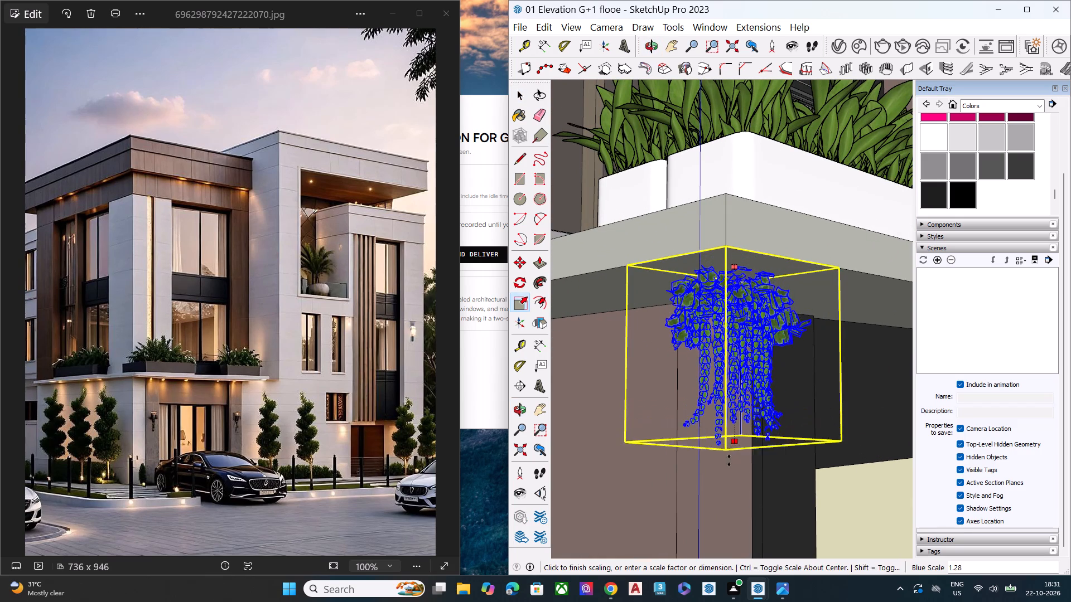
left_click(721, 474)
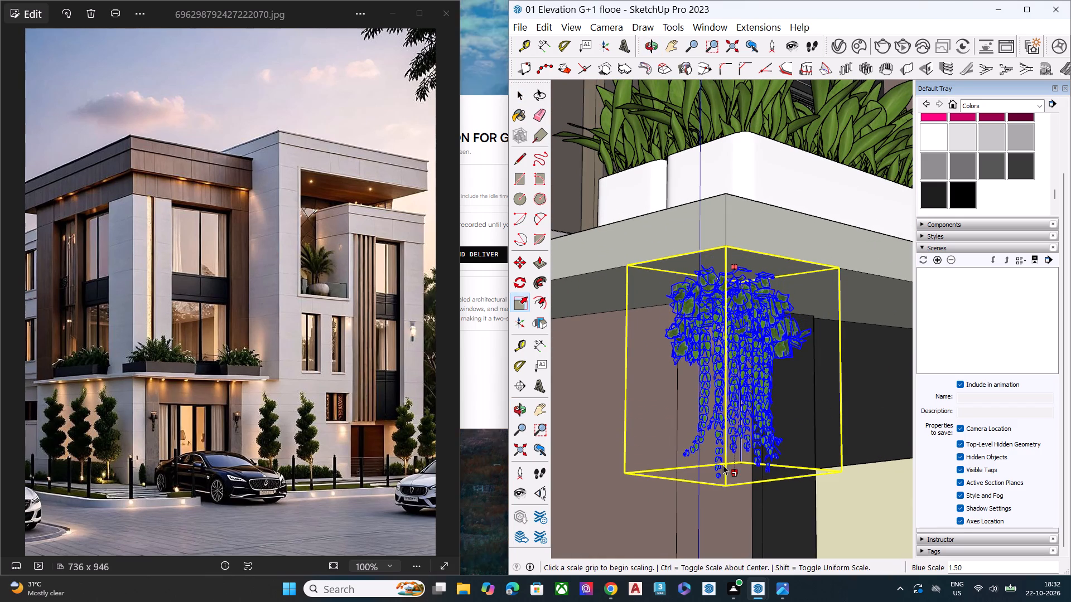
Widen the hanging plant along the red axis by a scale of about 1.53, extending it along the front slab edge.
scroll(766, 244, "up", 2)
middle_click_drag(766, 244, 674, 270)
scroll(674, 270, "up", 2)
scroll(729, 260, "down", 8)
scroll(750, 293, "up", 1)
middle_click_drag(750, 293, 694, 296)
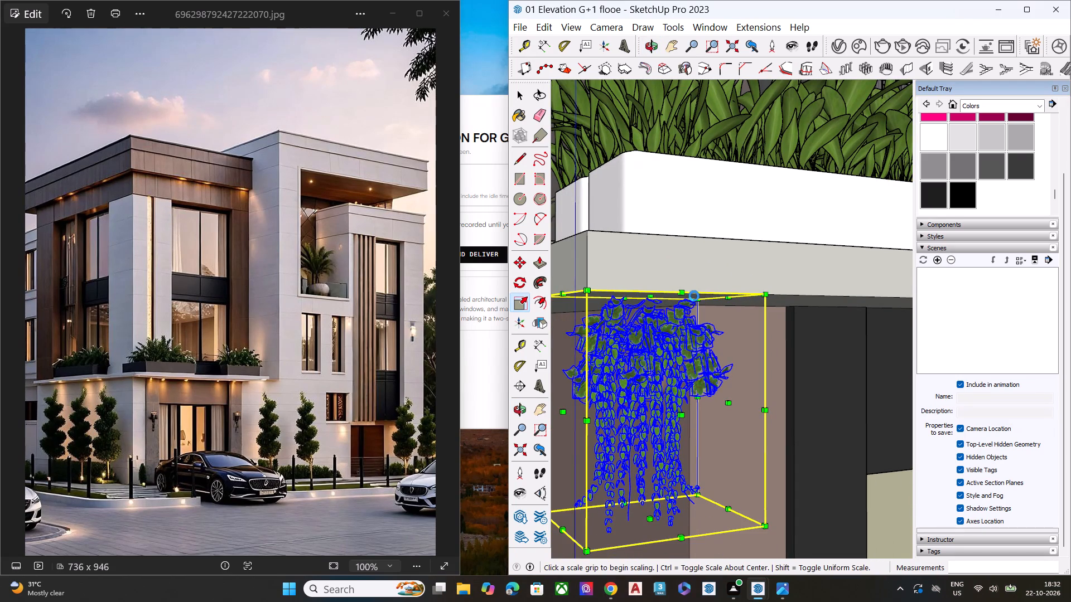
middle_click_drag(694, 296, 673, 298)
scroll(716, 312, "down", 1)
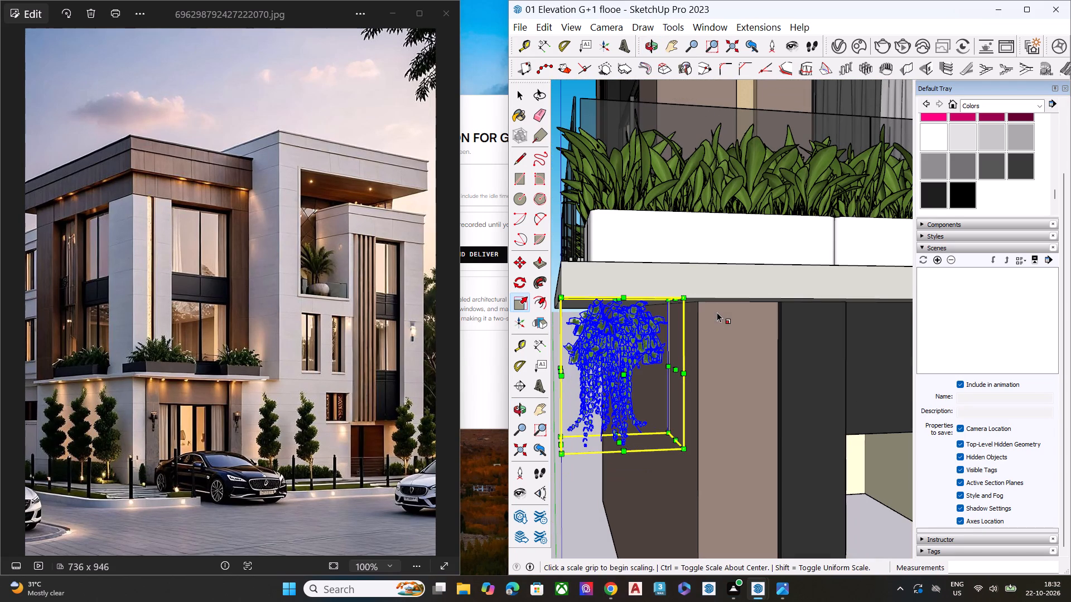
scroll(713, 331, "down", 1)
left_click(679, 366)
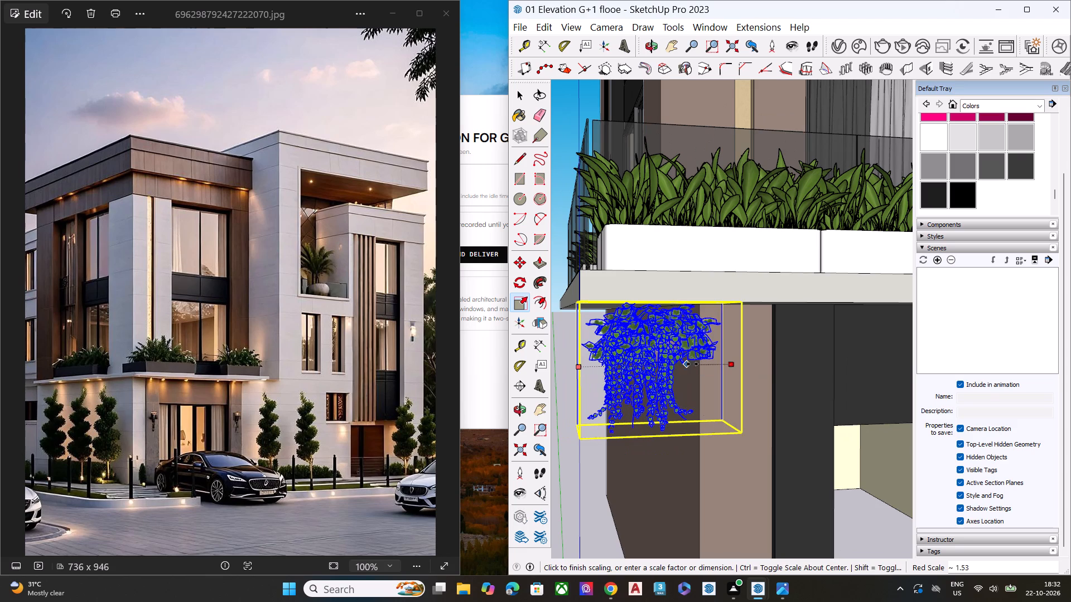
left_click(692, 364)
key("space")
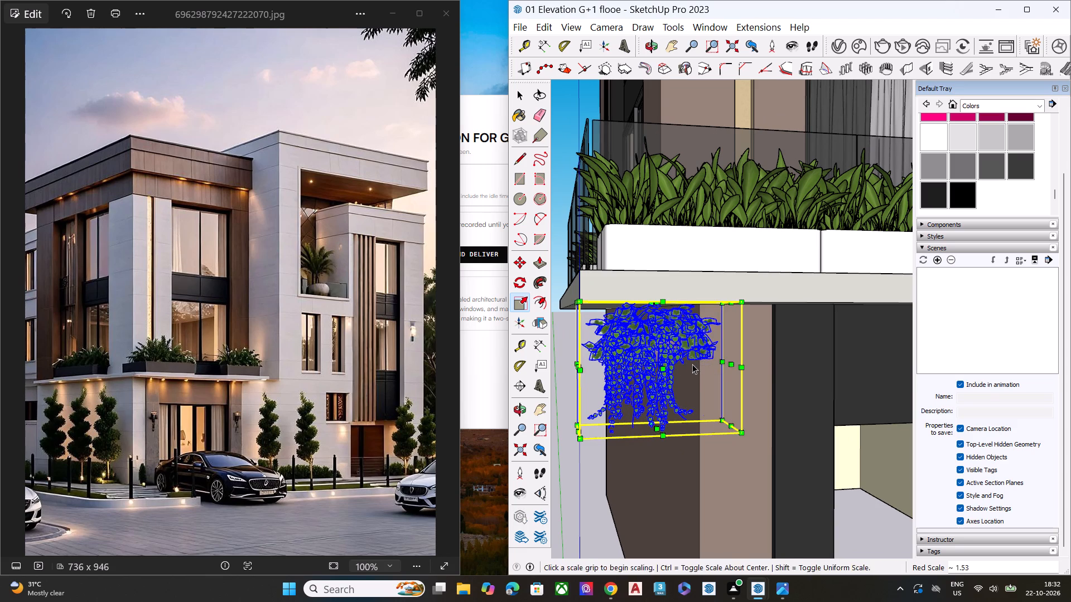
Stretch the hanging plant's outer side along the red axis by a scale of about 1.13.
scroll(682, 365, "down", 1)
middle_click_drag(640, 282, 820, 269)
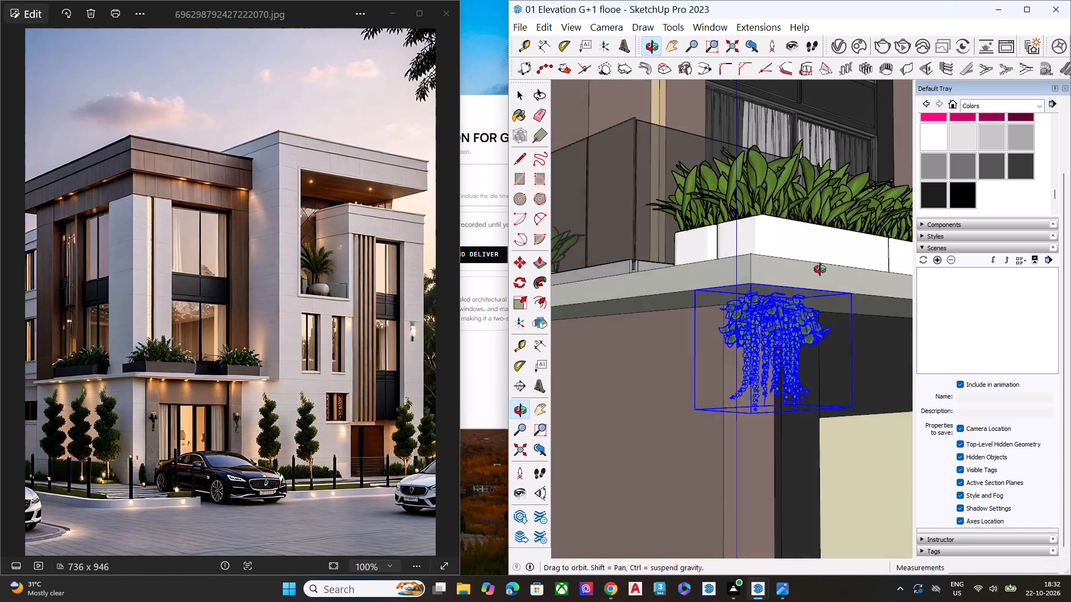
middle_click_drag(820, 269, 821, 269)
key("s")
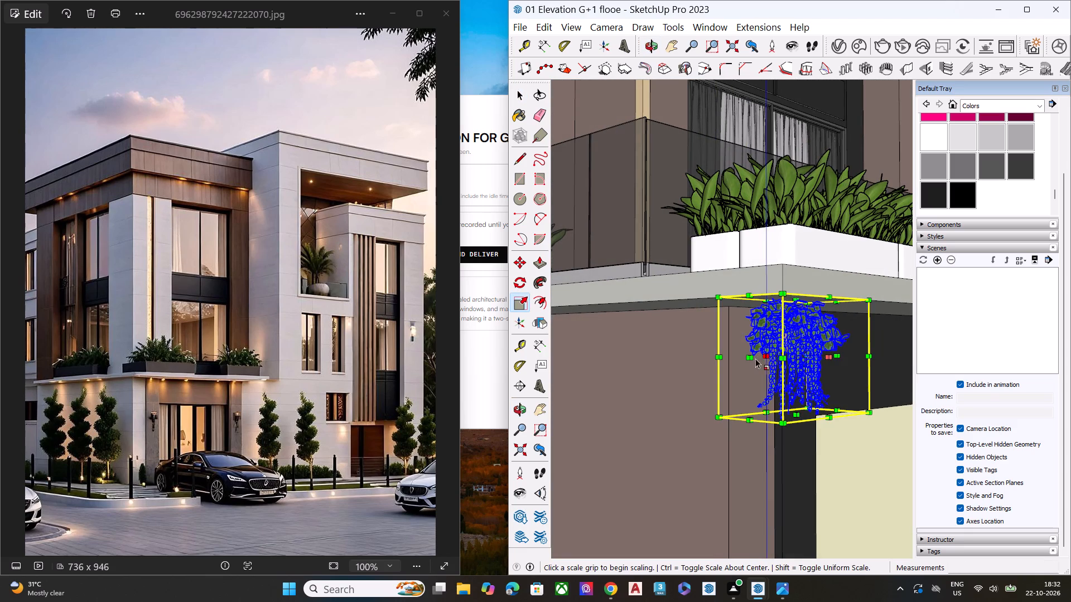
left_click_drag(751, 359, 712, 354)
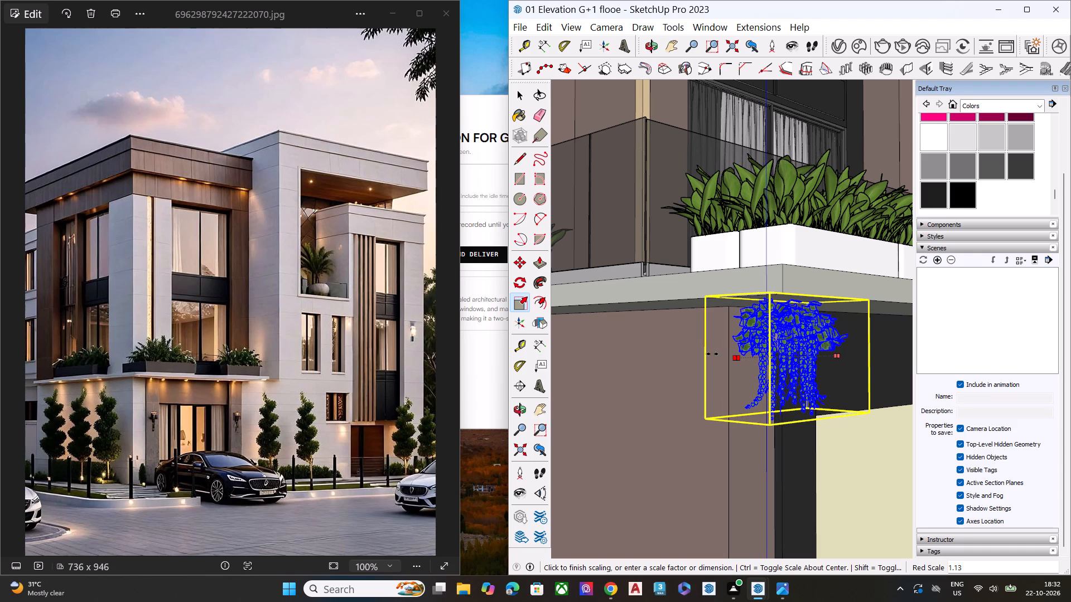
left_click_drag(712, 354, 708, 364)
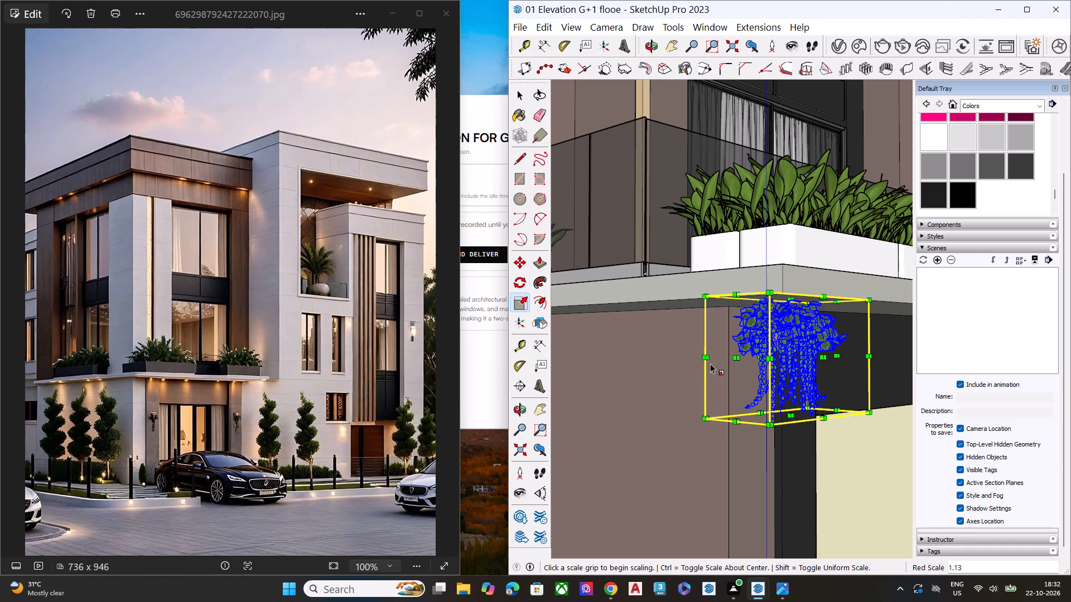
Scale the hanging plant along the green axis by about 1.63 to deepen it under the balcony slab.
middle_click_drag(793, 260, 781, 371)
middle_click_drag(764, 413, 808, 409)
scroll(779, 420, "up", 3)
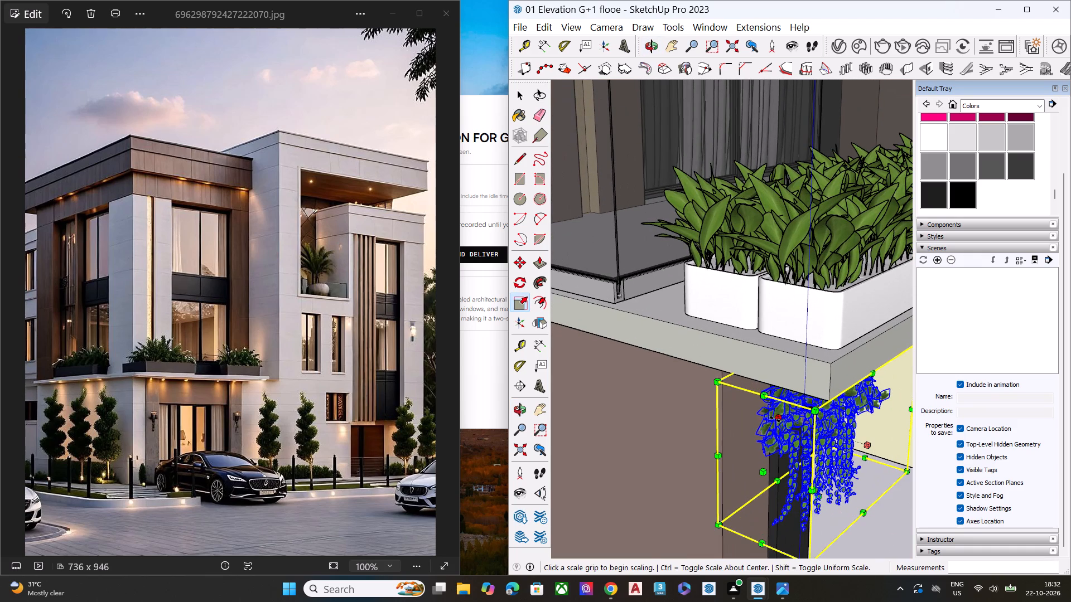
left_click(775, 419)
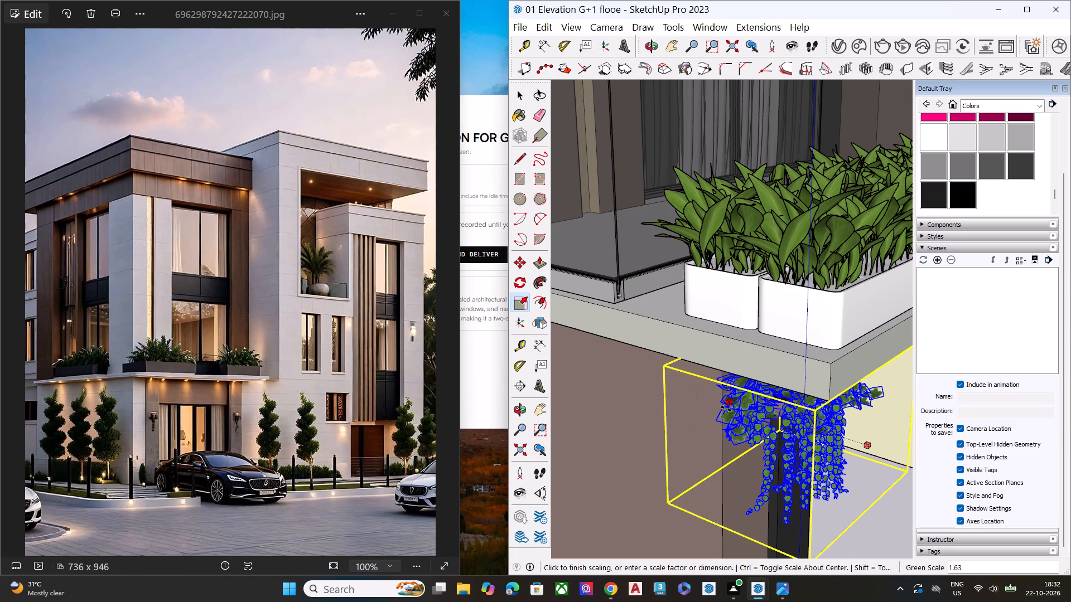
left_click(733, 411)
key("space")
Lengthen the hanging plant downward along the blue axis by a scale of about 1.38.
scroll(688, 382, "down", 4)
scroll(694, 380, "up", 1)
scroll(696, 378, "down", 2)
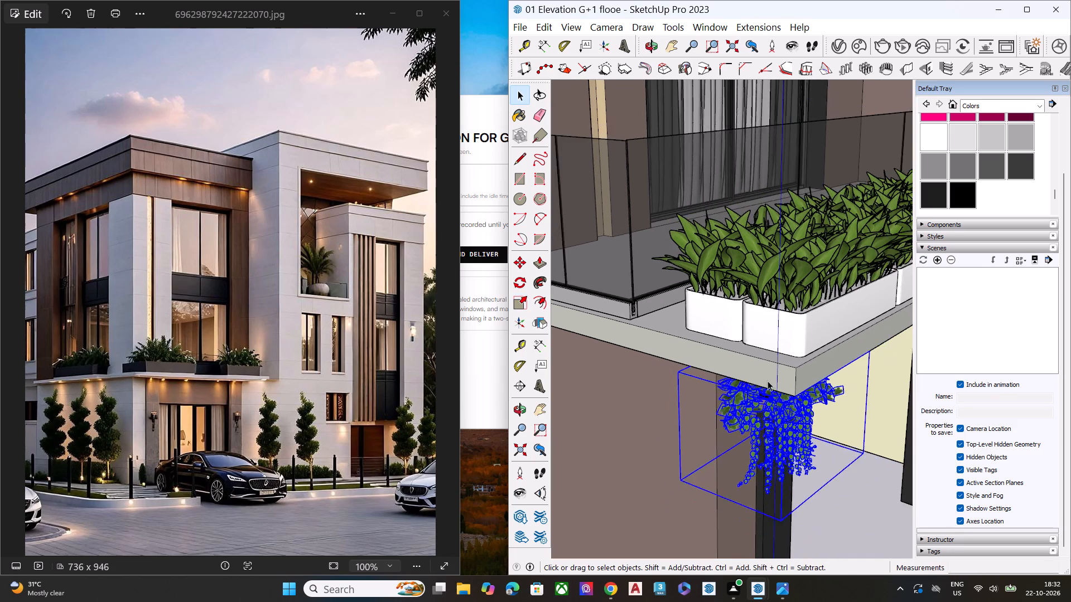
middle_click_drag(780, 377, 739, 278)
key("s")
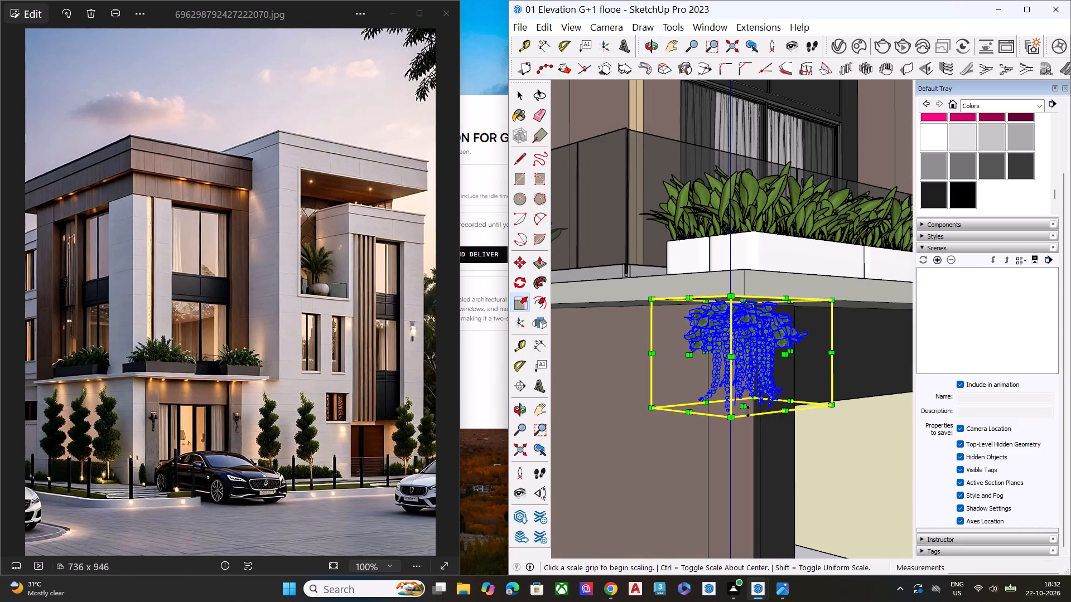
left_click(746, 407)
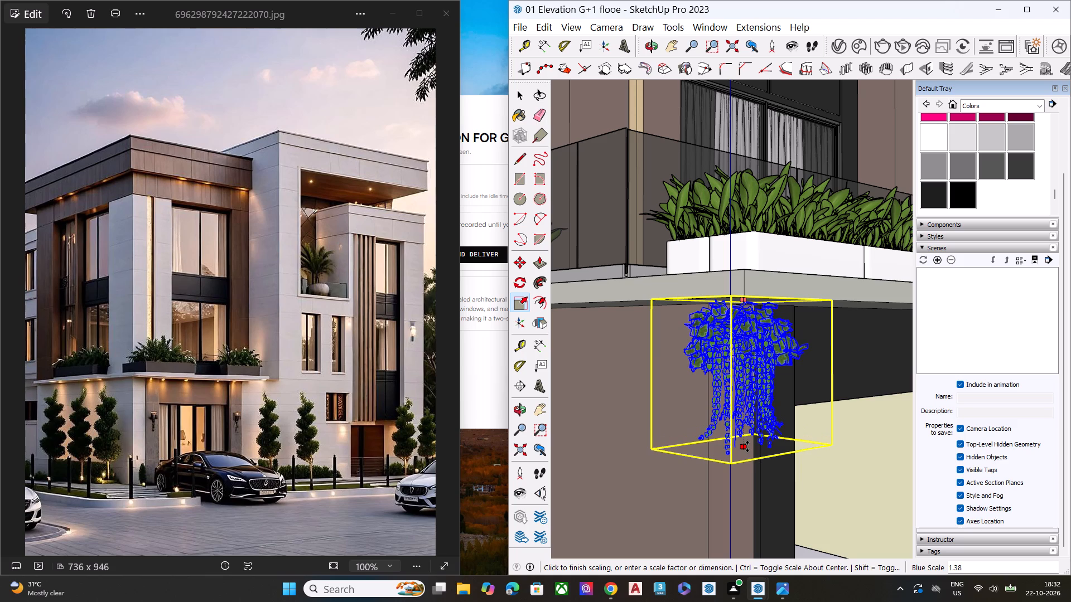
left_click(747, 445)
key("space")
Deselect the hanging plant and examine its size and position at the balcony slab corner from the front.
scroll(691, 385, "down", 2)
scroll(691, 385, "up", 1)
scroll(691, 385, "down", 2)
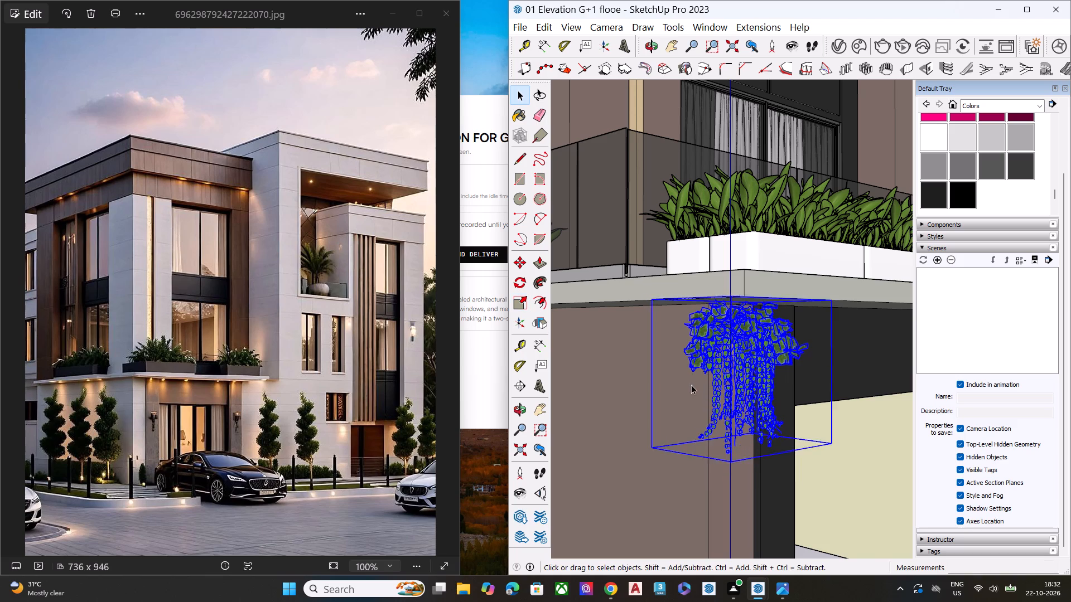
scroll(691, 385, "down", 1)
middle_click_drag(763, 305, 639, 306)
scroll(637, 307, "up", 1)
scroll(637, 307, "down", 8)
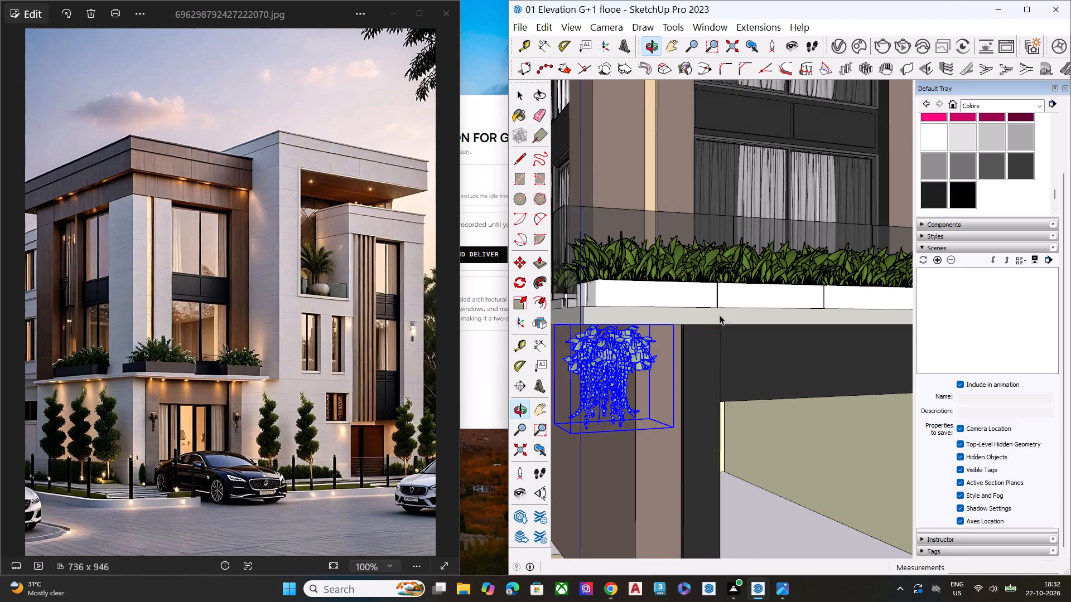
scroll(720, 315, "down", 11)
middle_click_drag(749, 400, 661, 385)
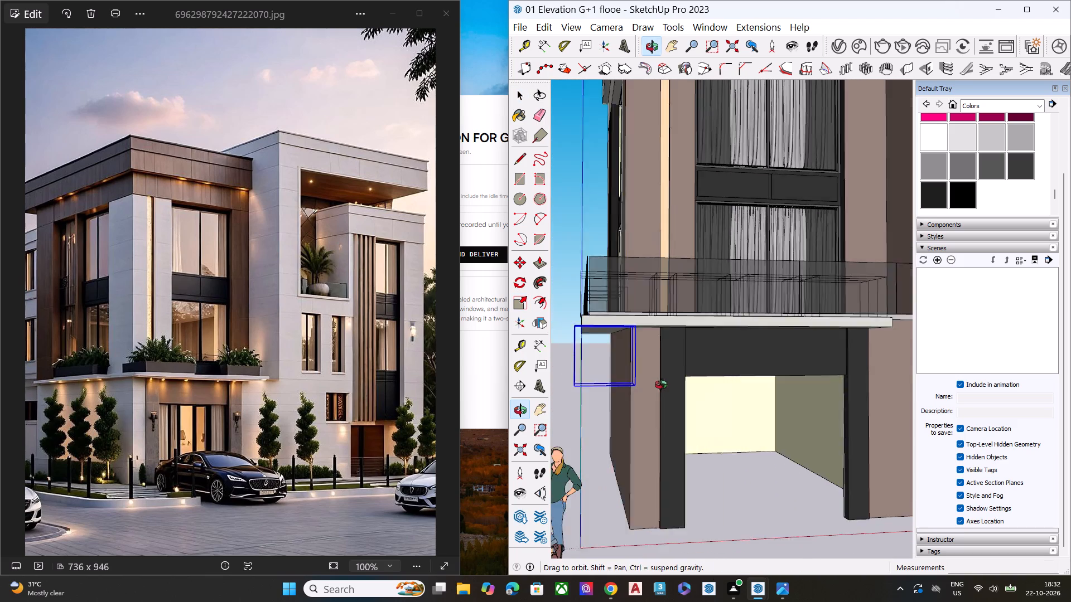
middle_click_drag(661, 385, 658, 383)
key("space")
left_click(596, 504)
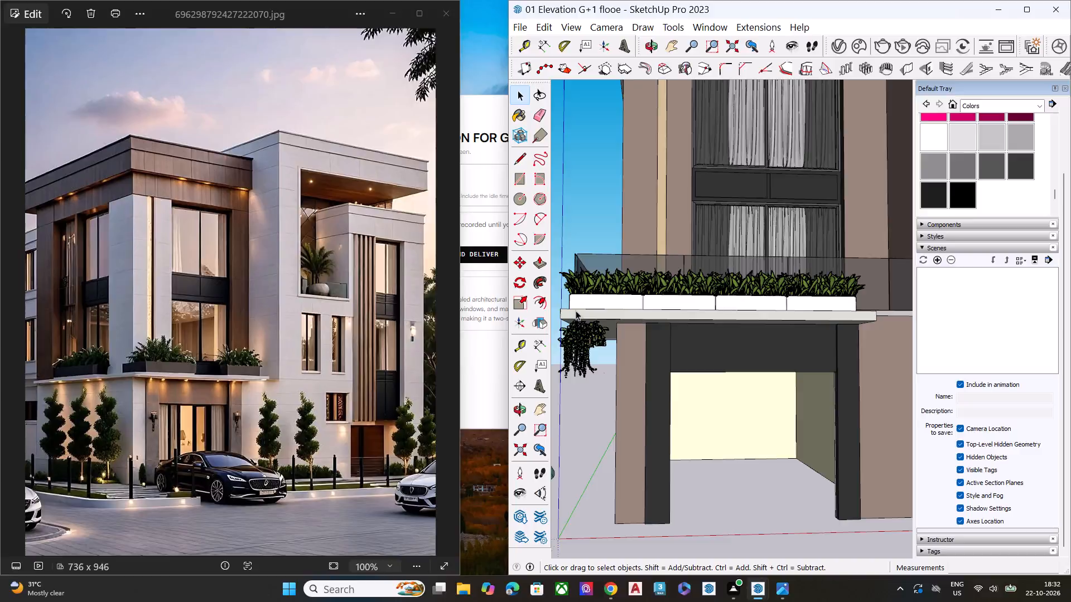
scroll(576, 310, "up", 6)
scroll(708, 348, "down", 2)
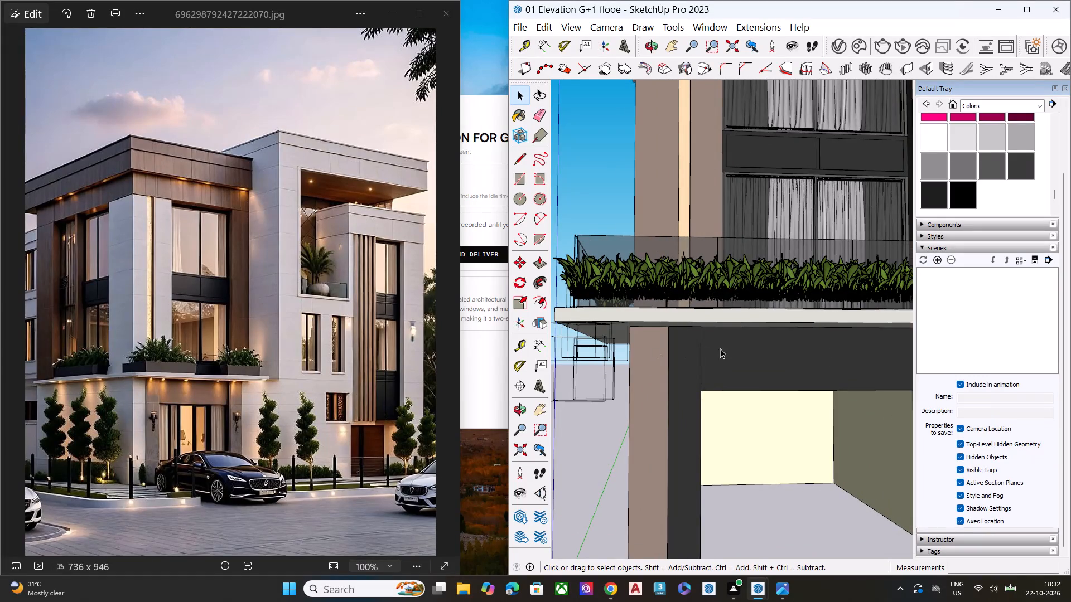
scroll(720, 348, "down", 2)
scroll(647, 344, "up", 3)
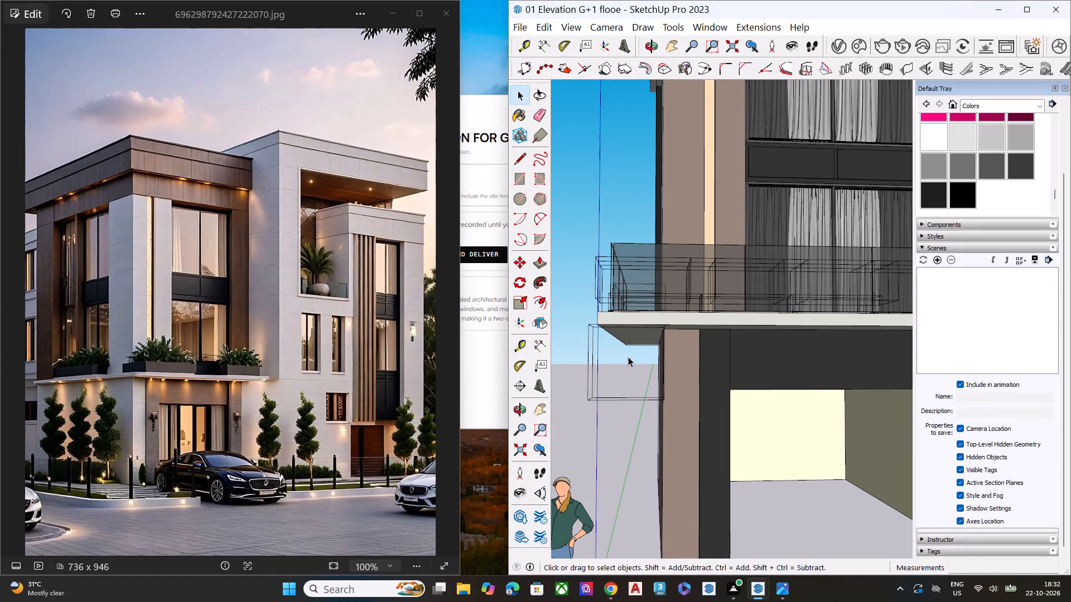
Copy the hanging plant about 13' 9 7/16" to the opposite front corner under the balcony slab and deselect it.
scroll(628, 357, "up", 1)
left_click(626, 358)
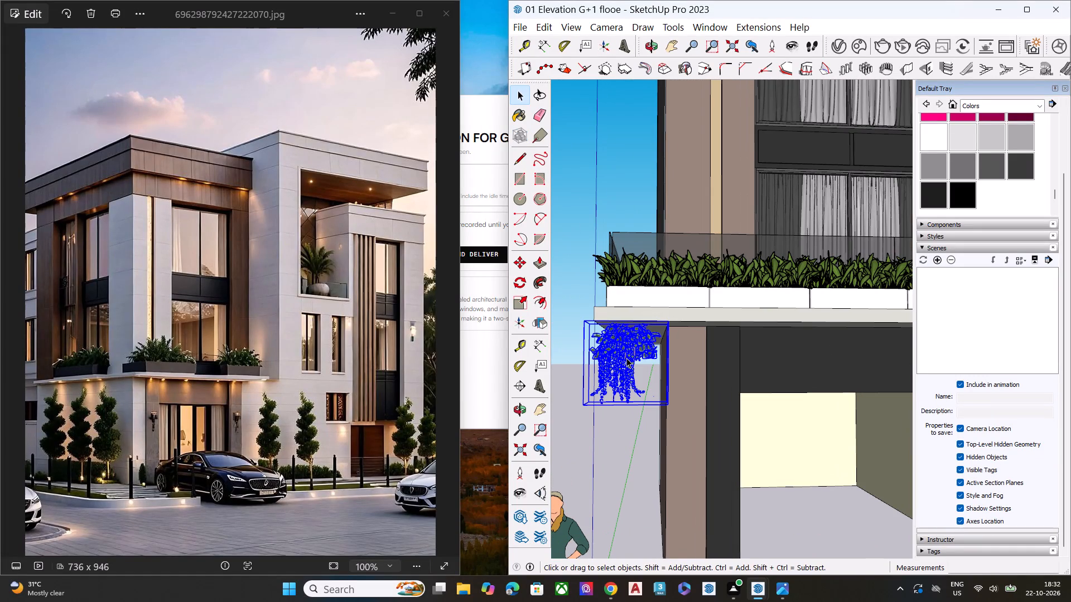
key("m")
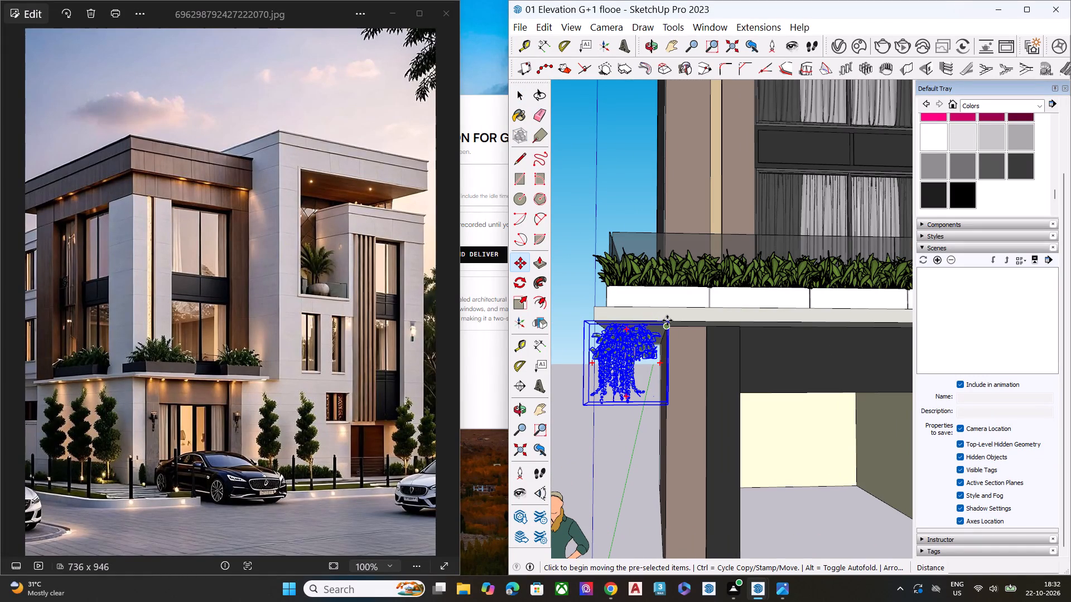
left_click(667, 321)
scroll(648, 324, "down", 2)
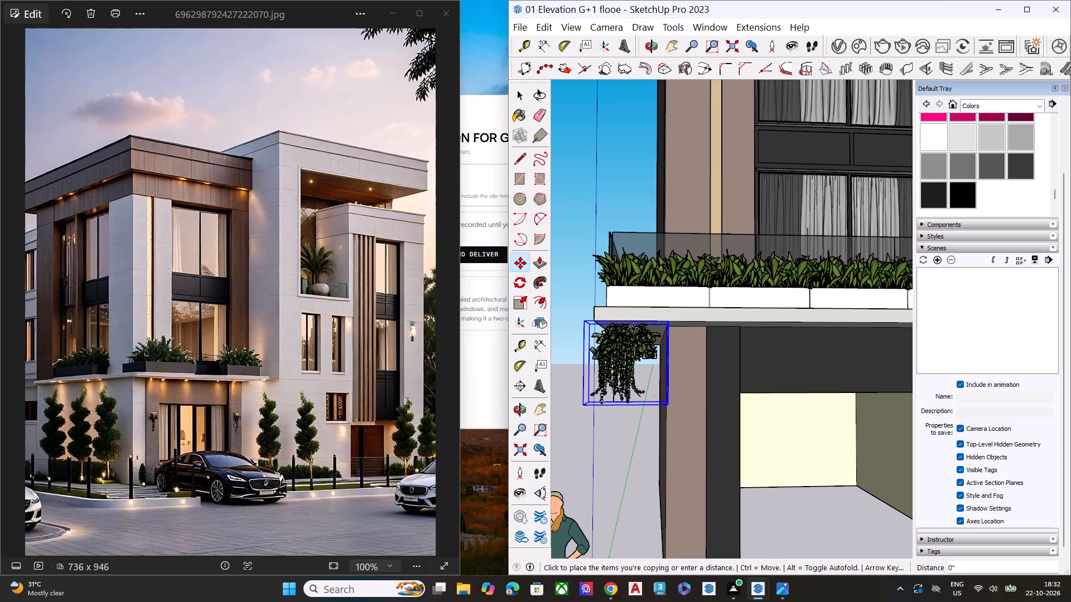
scroll(633, 329, "down", 13)
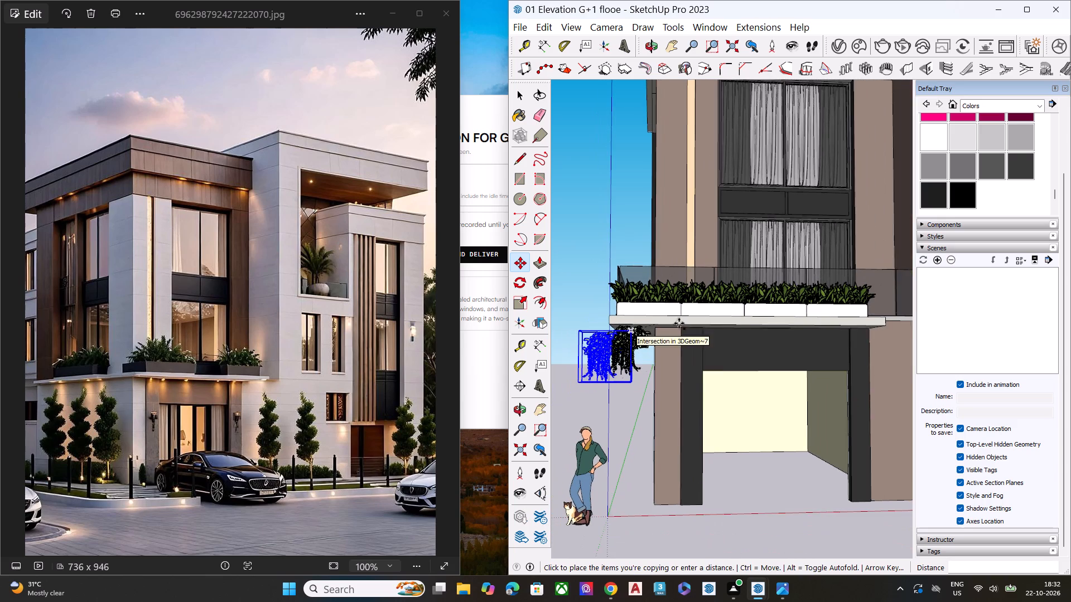
scroll(798, 316, "up", 16)
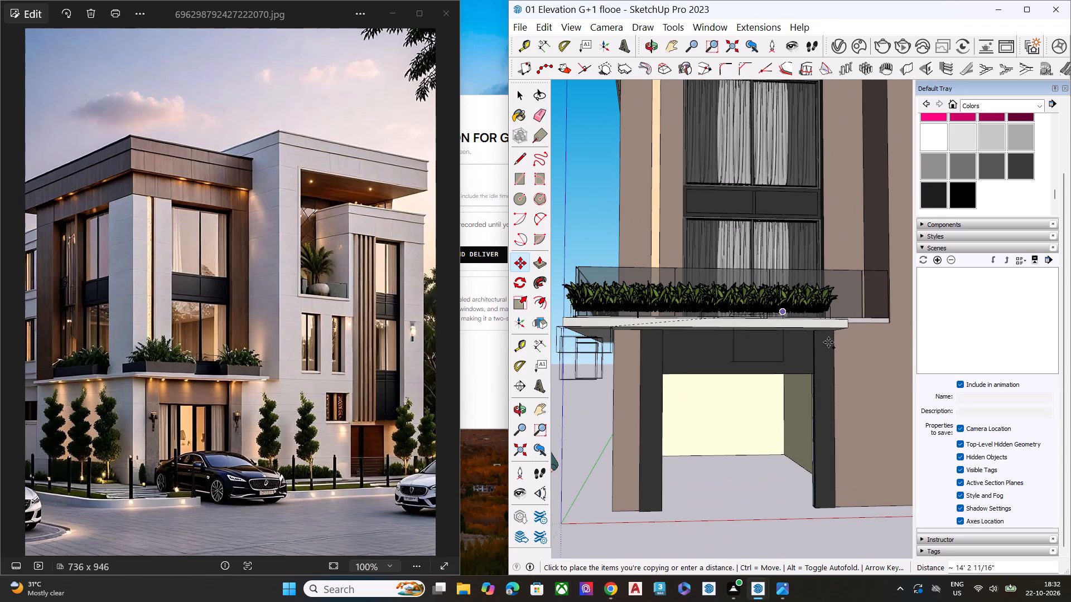
scroll(841, 338, "up", 12)
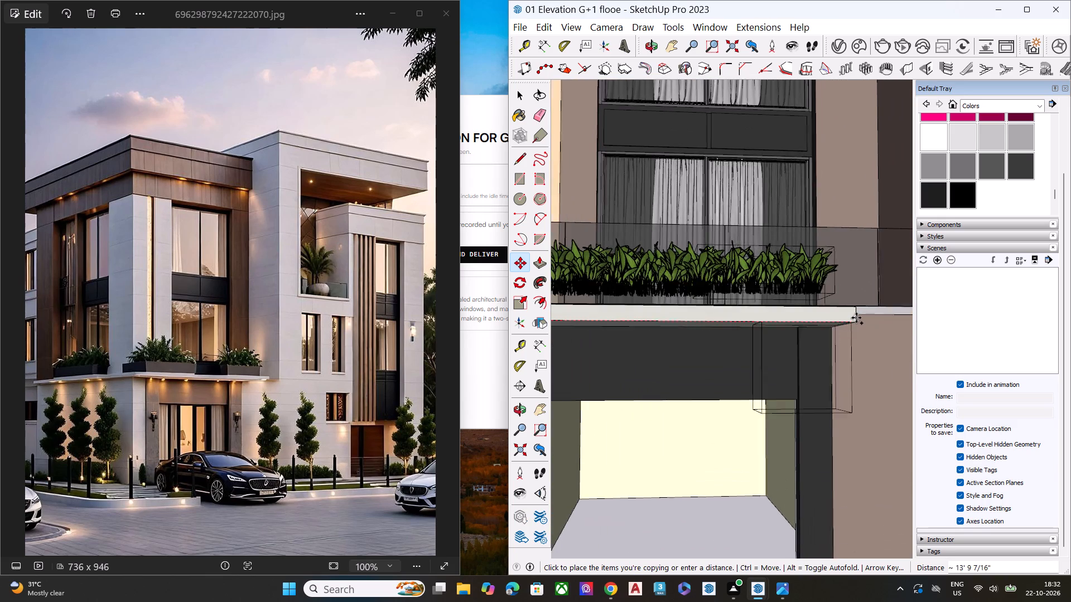
left_click(856, 318)
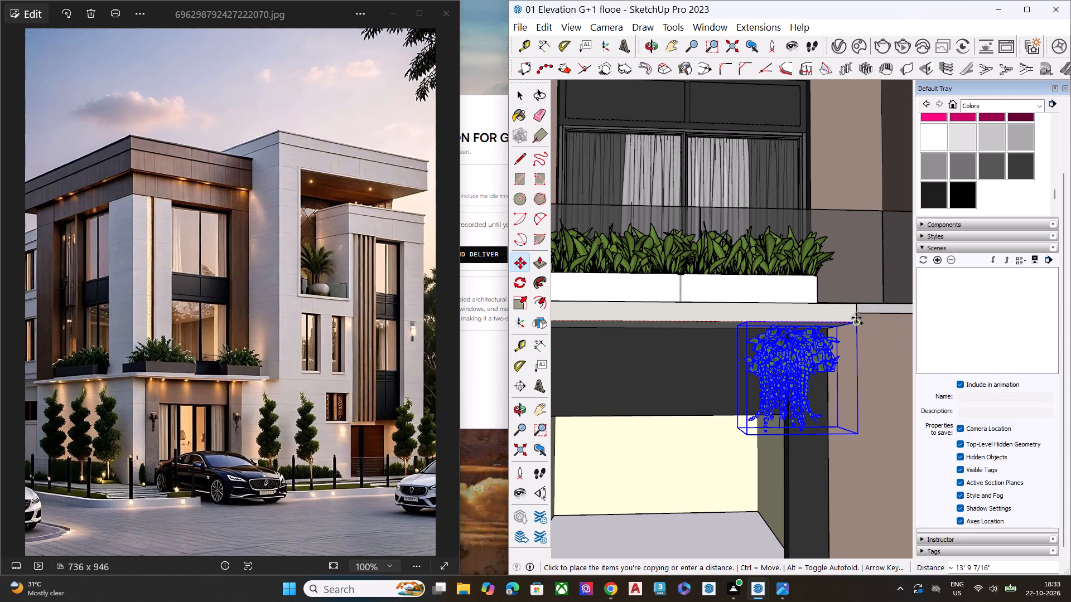
key("space")
scroll(766, 293, "down", 9)
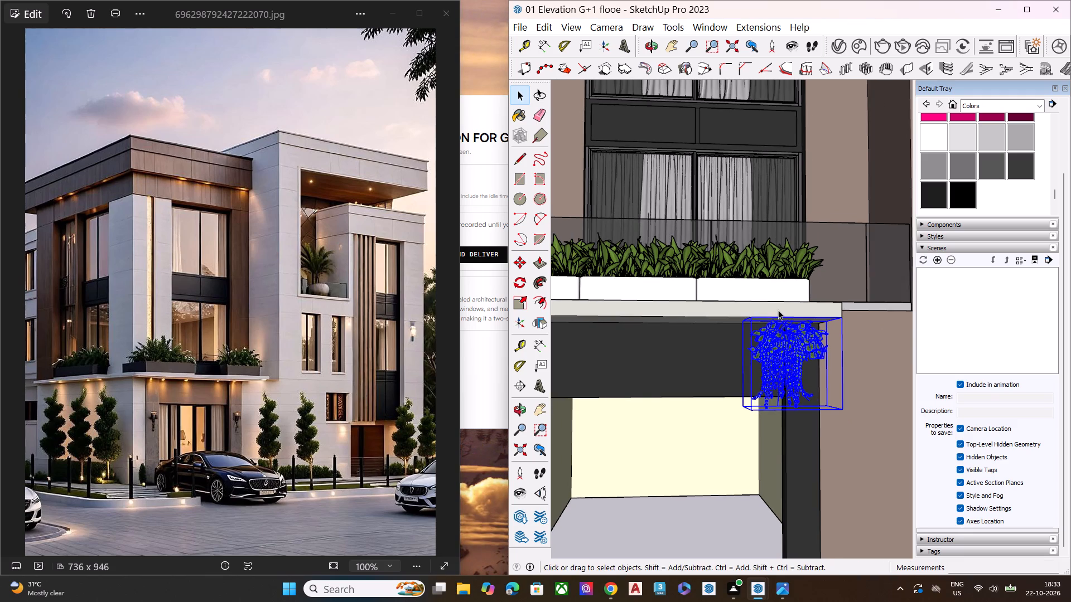
scroll(778, 310, "down", 13)
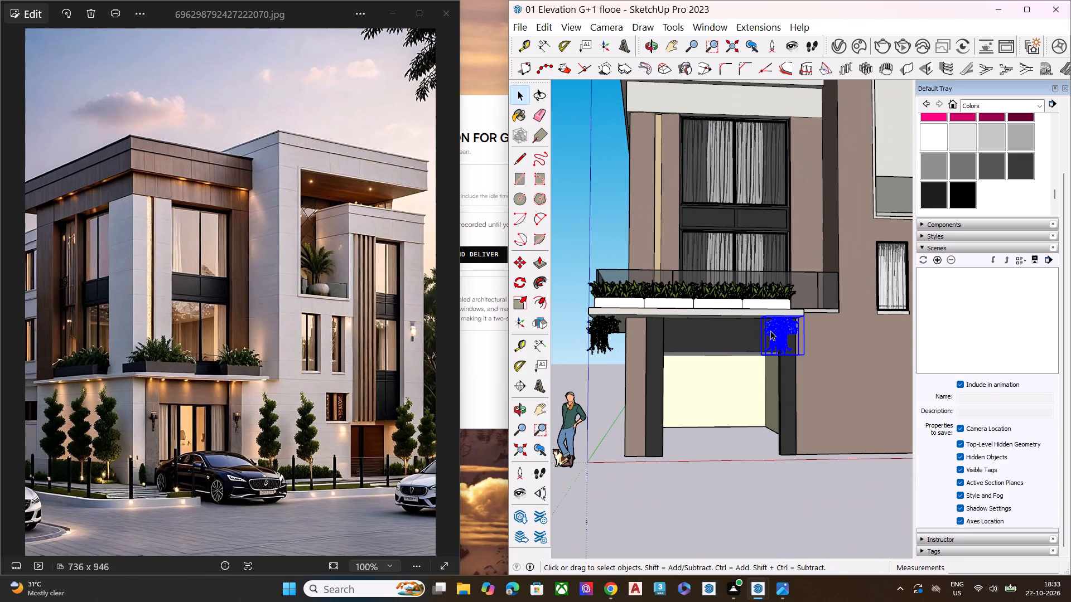
key("space")
left_click(740, 459)
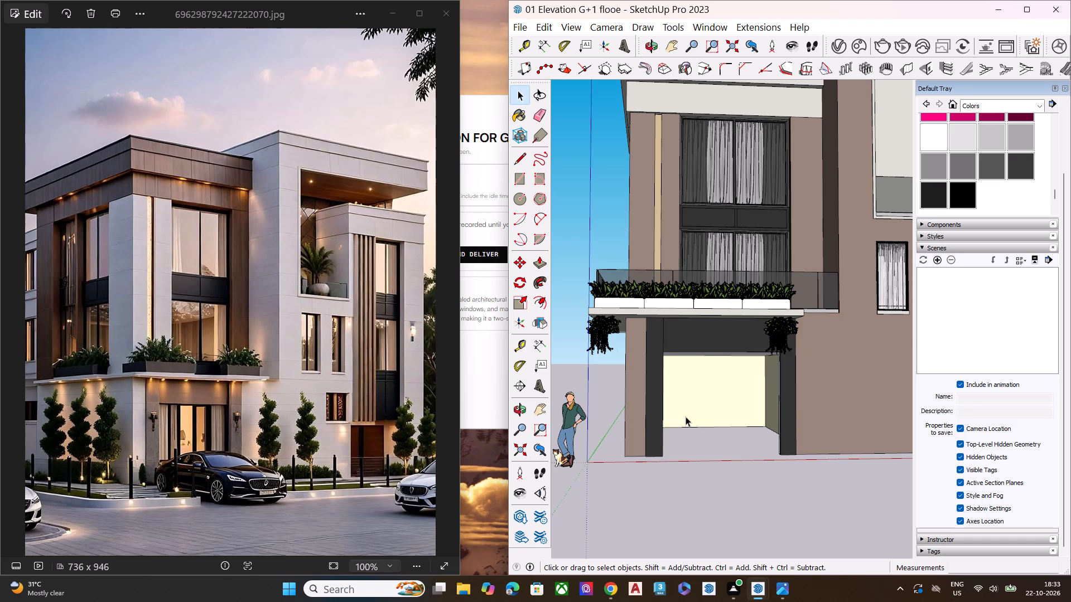
Examine the hanging plants, balcony planters and whole building from the front, the corner and above.
middle_click_drag(707, 436, 726, 497)
left_click(726, 497)
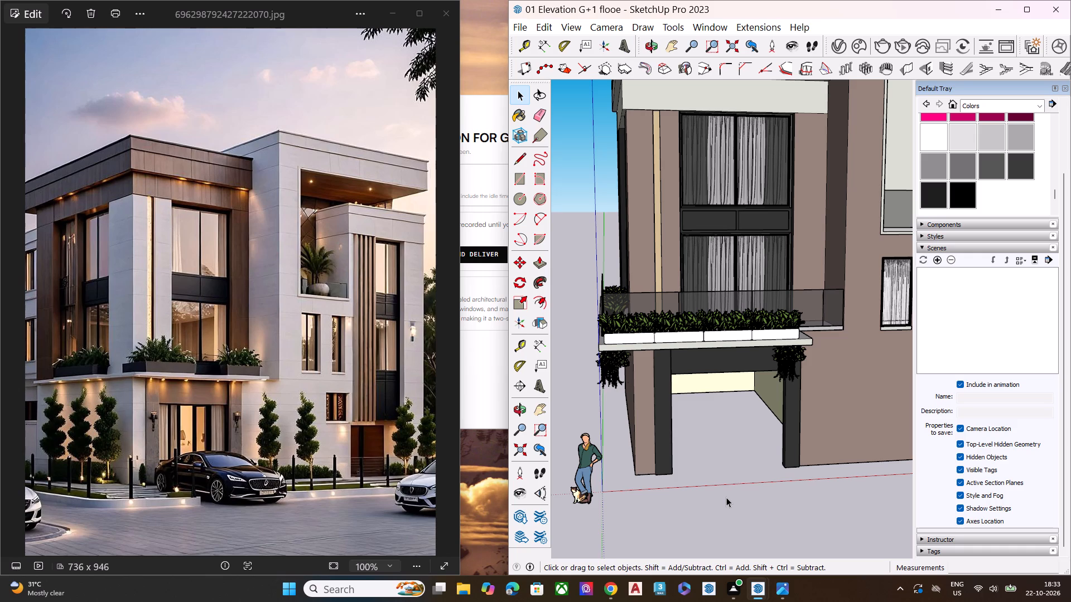
middle_click_drag(733, 338, 758, 293)
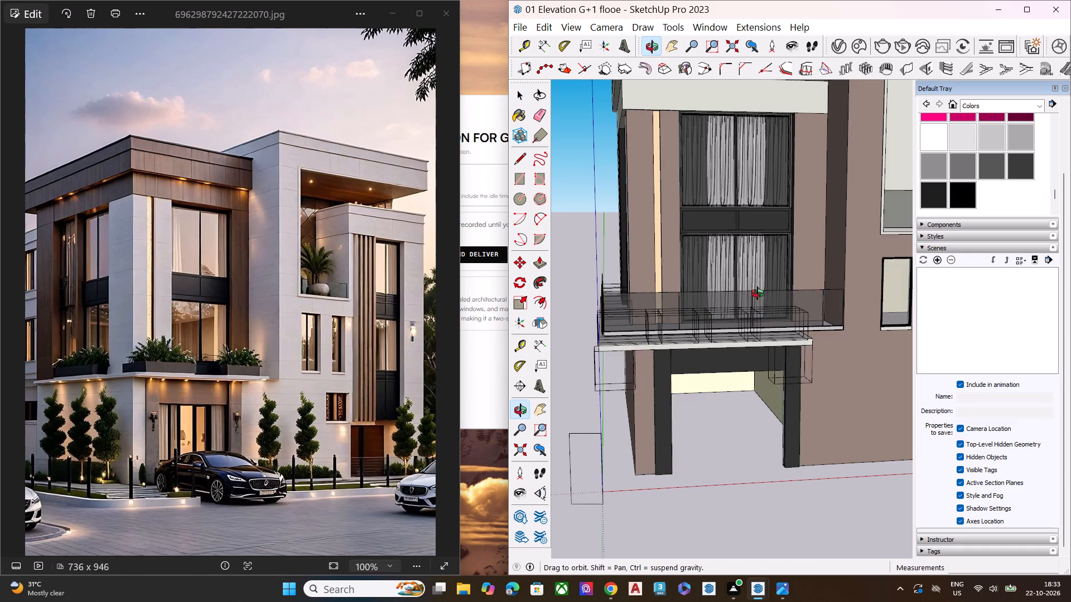
middle_click_drag(758, 293, 961, 280)
scroll(759, 244, "up", 2)
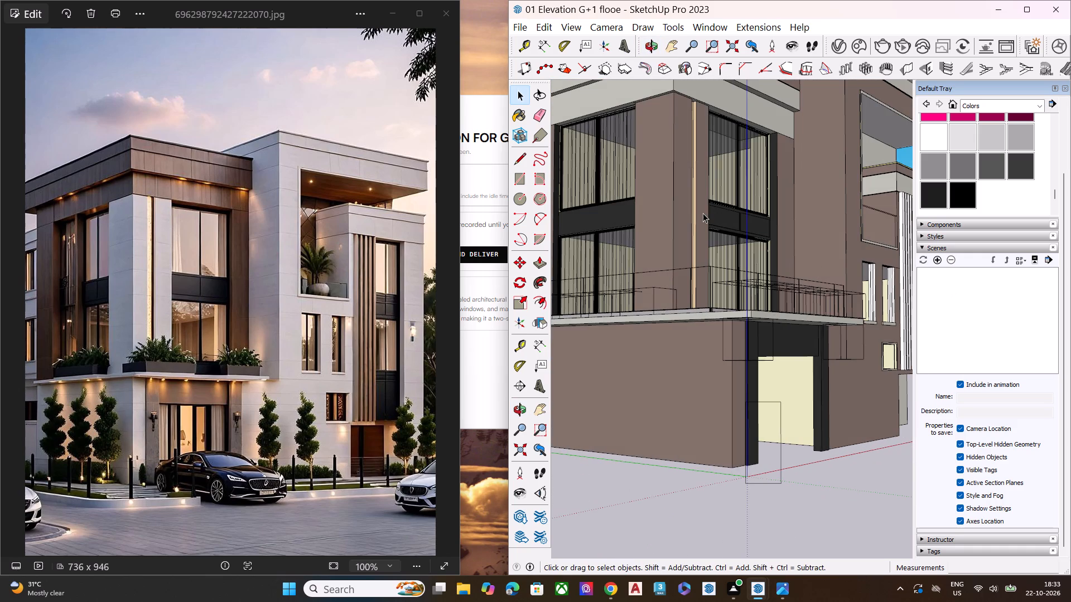
scroll(703, 213, "up", 6)
scroll(733, 174, "down", 5)
scroll(765, 181, "up", 1)
scroll(765, 181, "down", 2)
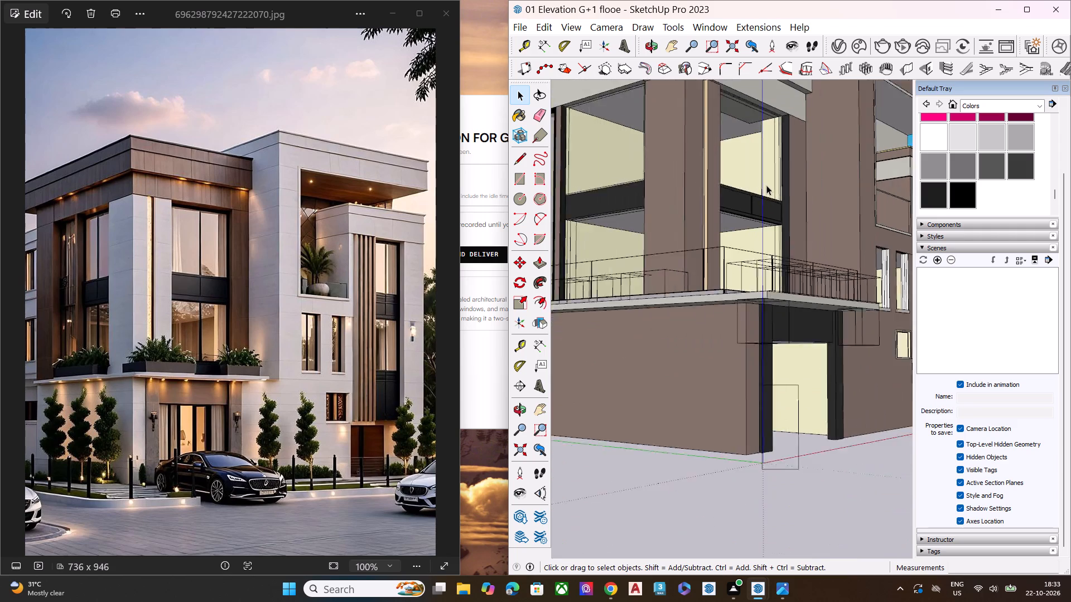
scroll(766, 185, "down", 3)
scroll(754, 238, "down", 7)
middle_click_drag(823, 268, 776, 300)
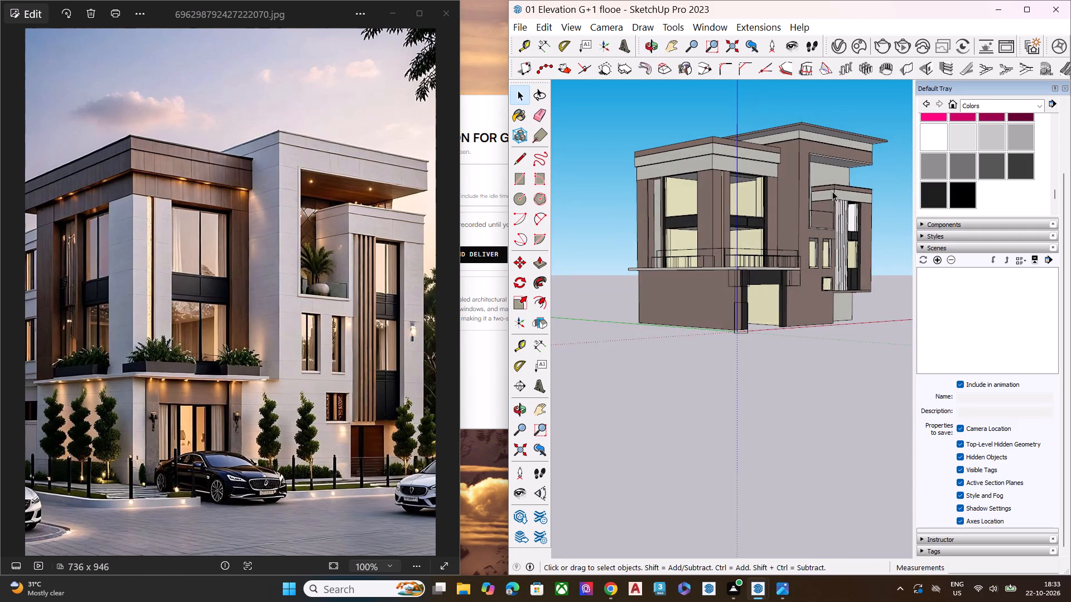
scroll(846, 168, "up", 8)
scroll(841, 181, "down", 6)
scroll(831, 197, "up", 2)
scroll(829, 201, "down", 1)
middle_click_drag(829, 205, 817, 347)
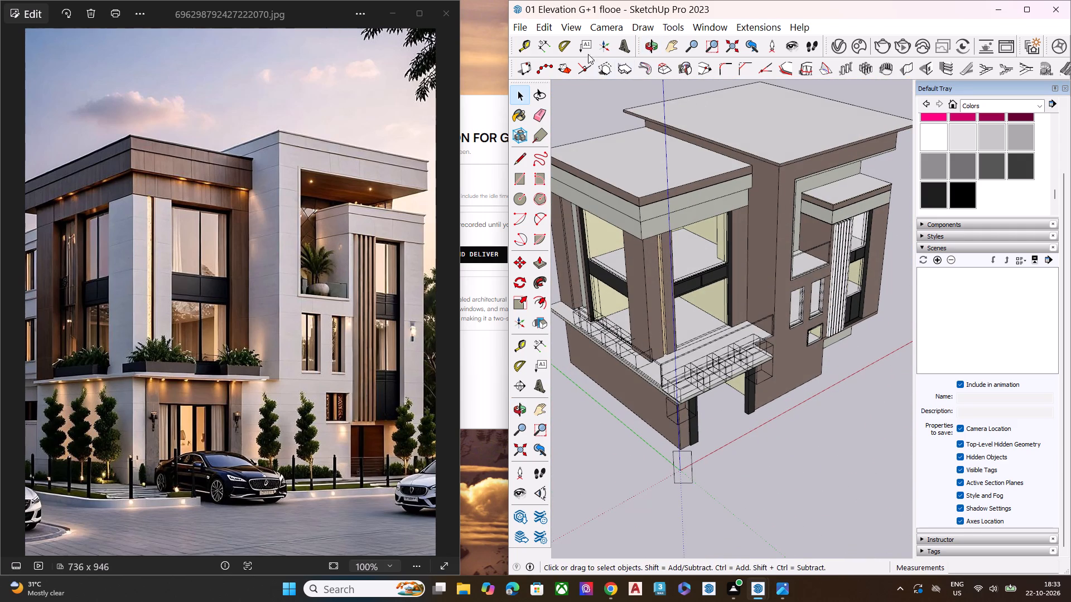
Start a file import and preview the wooden planter model Component_177.skp in the Downloads folder.
left_click(516, 27)
left_click(517, 28)
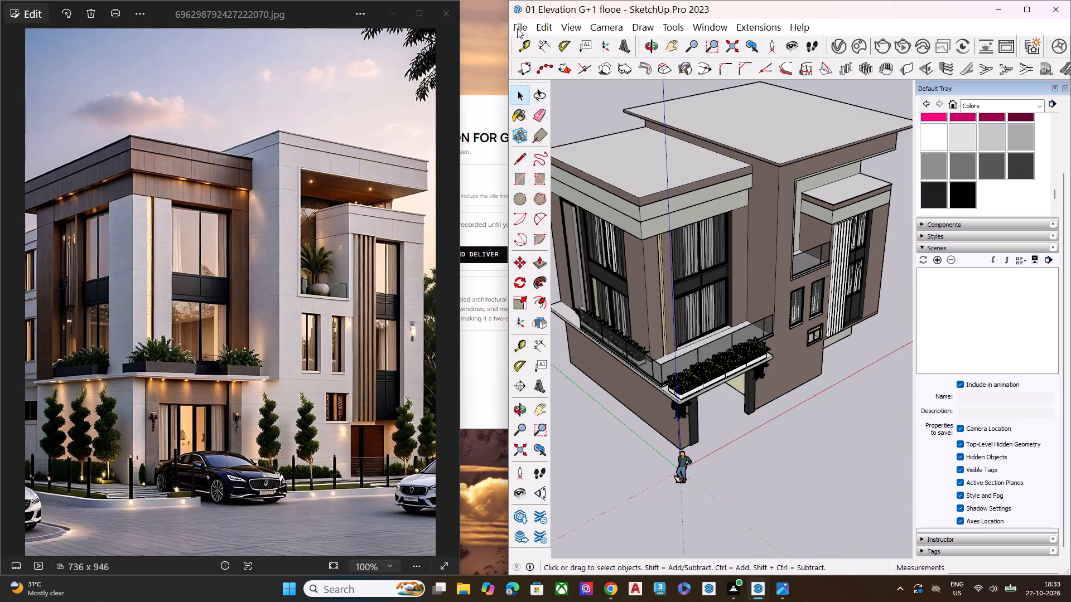
left_click(518, 24)
left_click(597, 269)
left_click(602, 255)
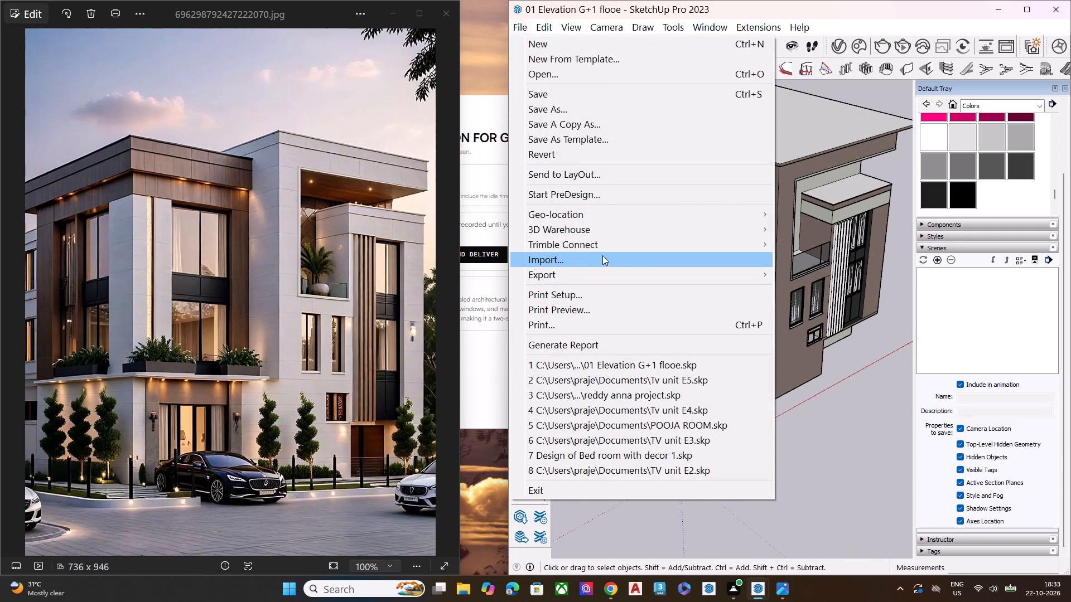
scroll(771, 265, "down", 3)
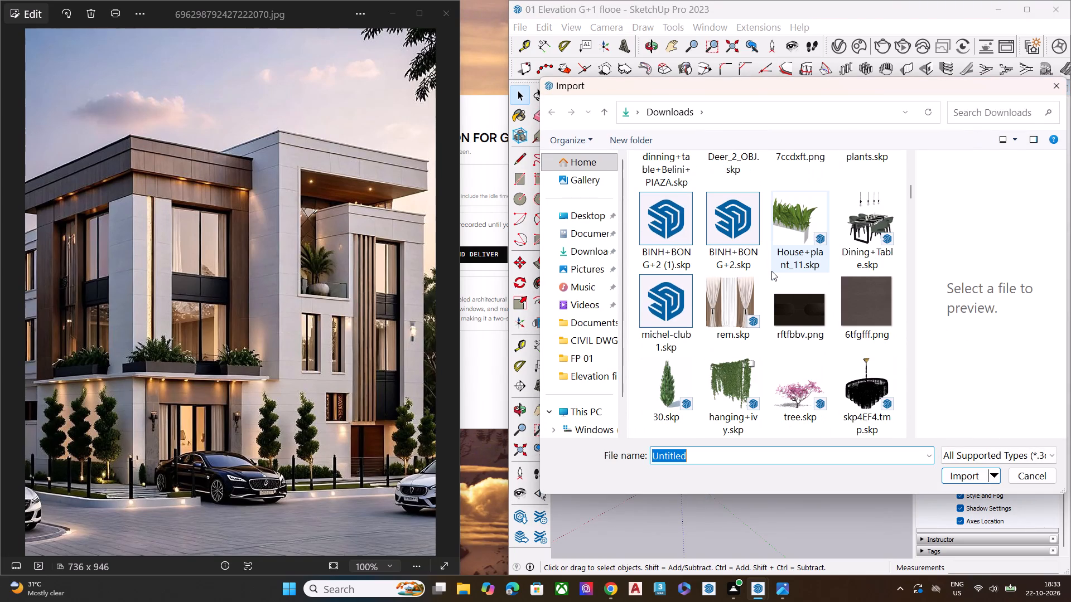
scroll(771, 271, "down", 2)
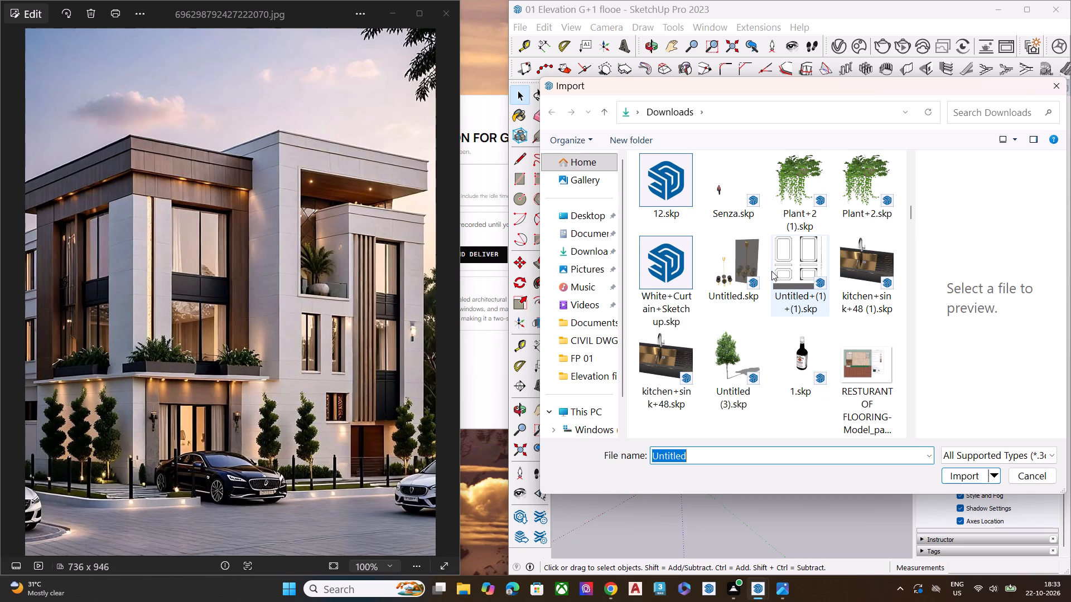
scroll(832, 240, "down", 1)
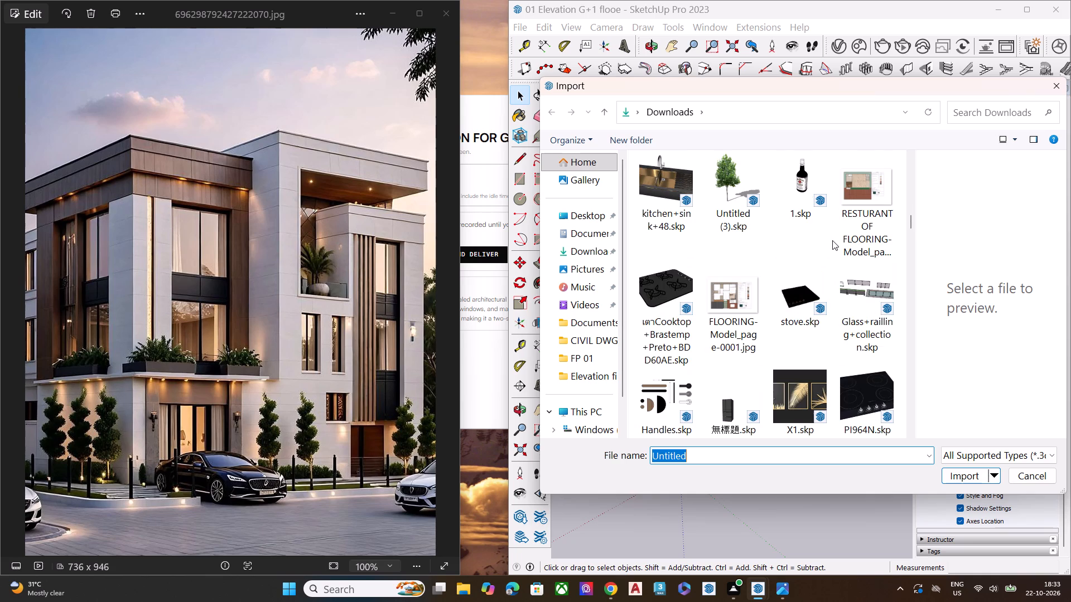
scroll(833, 246, "down", 1)
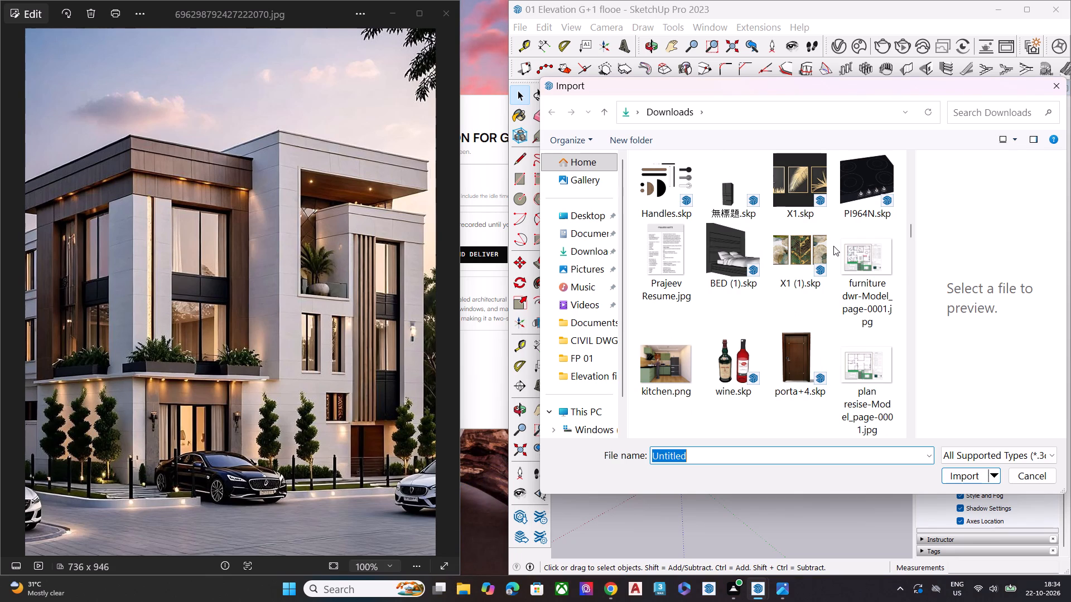
scroll(764, 348, "down", 1)
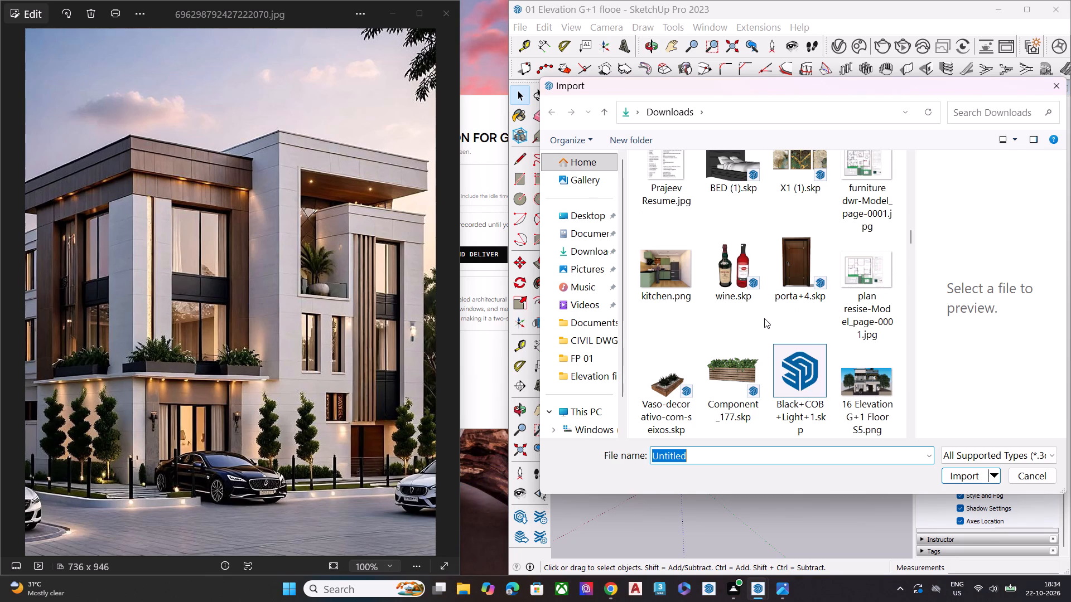
left_click(735, 367)
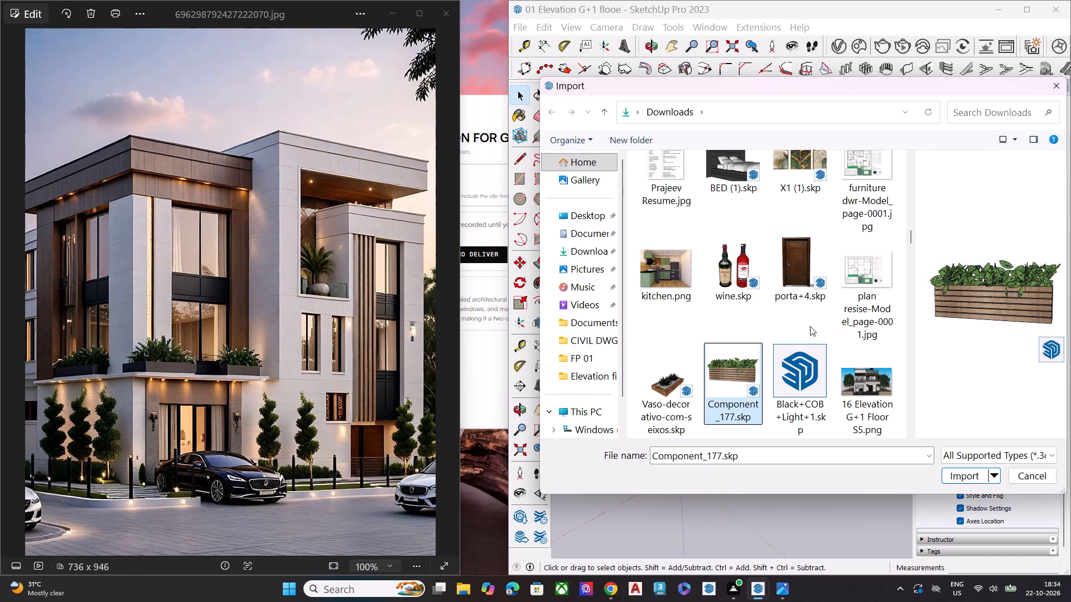
Browse the Downloads folder's model thumbnails for a suitable potted plant to import for the upper balcony.
scroll(809, 326, "down", 4)
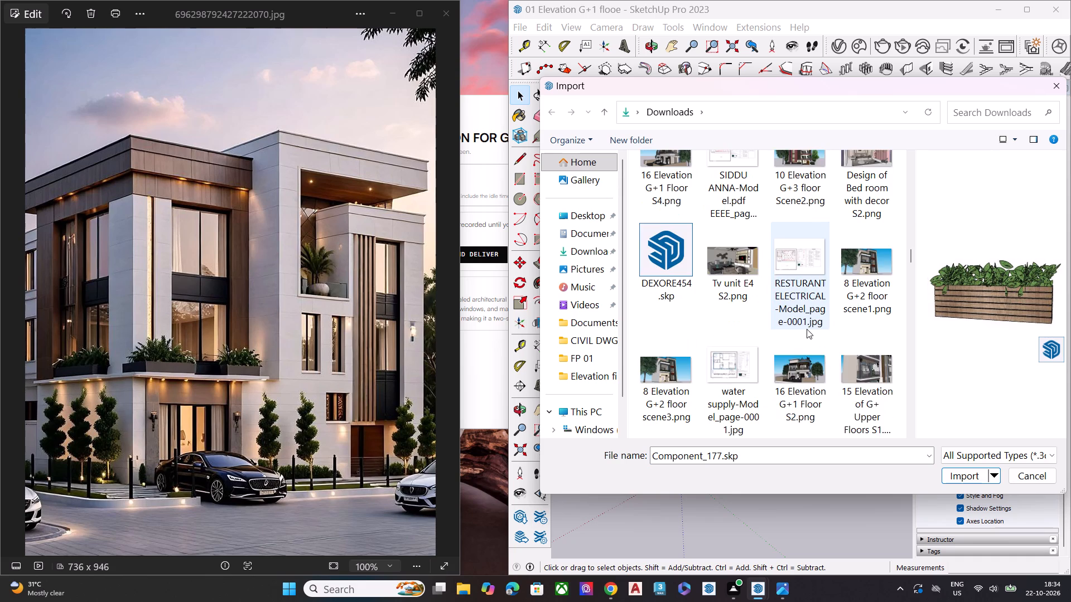
scroll(805, 329, "down", 1)
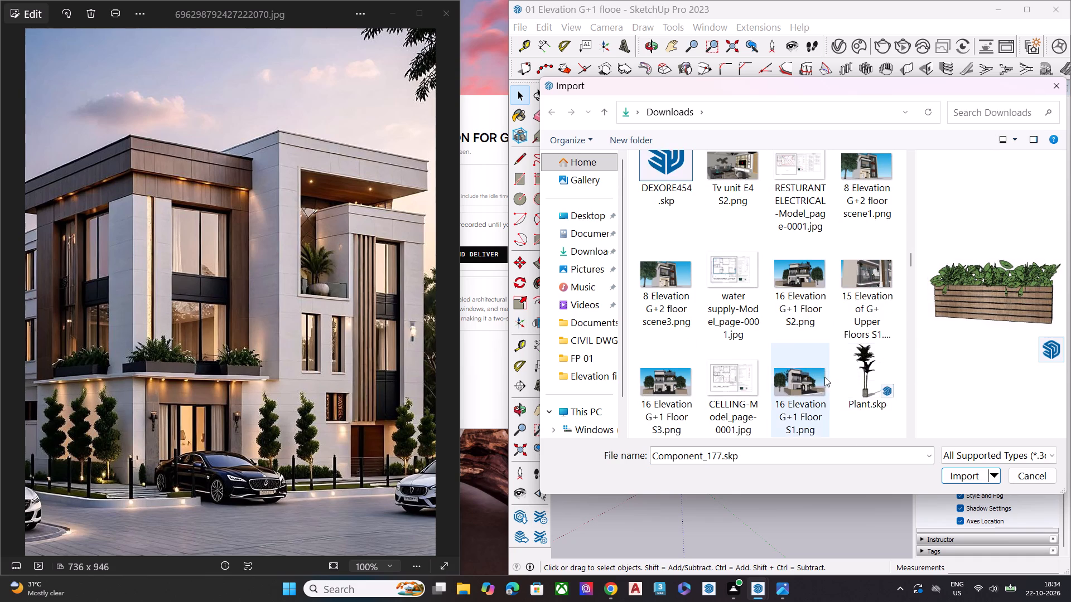
scroll(814, 378, "down", 1)
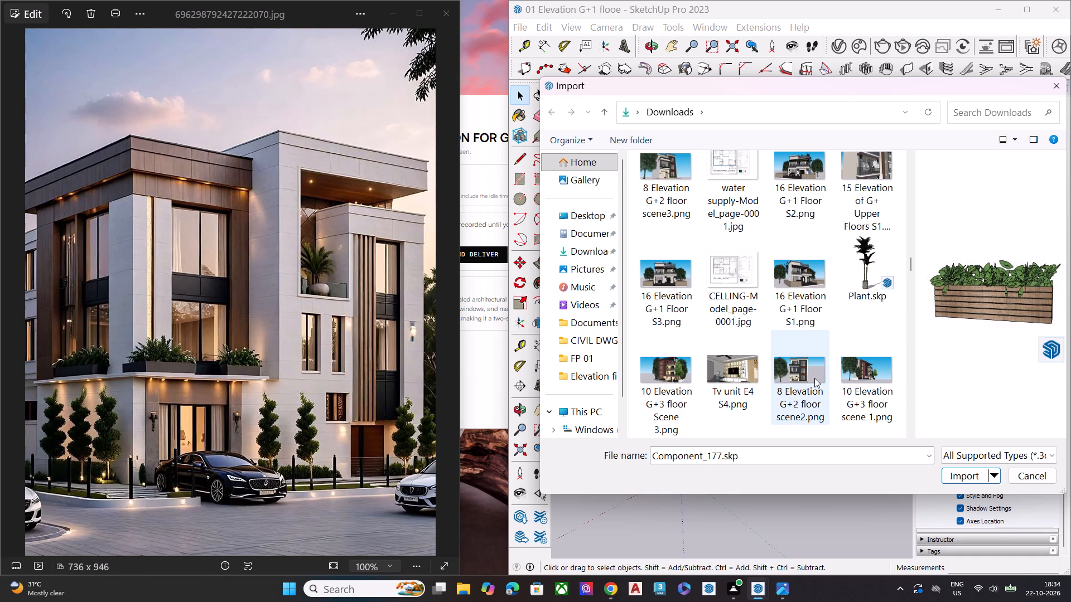
scroll(814, 378, "down", 1)
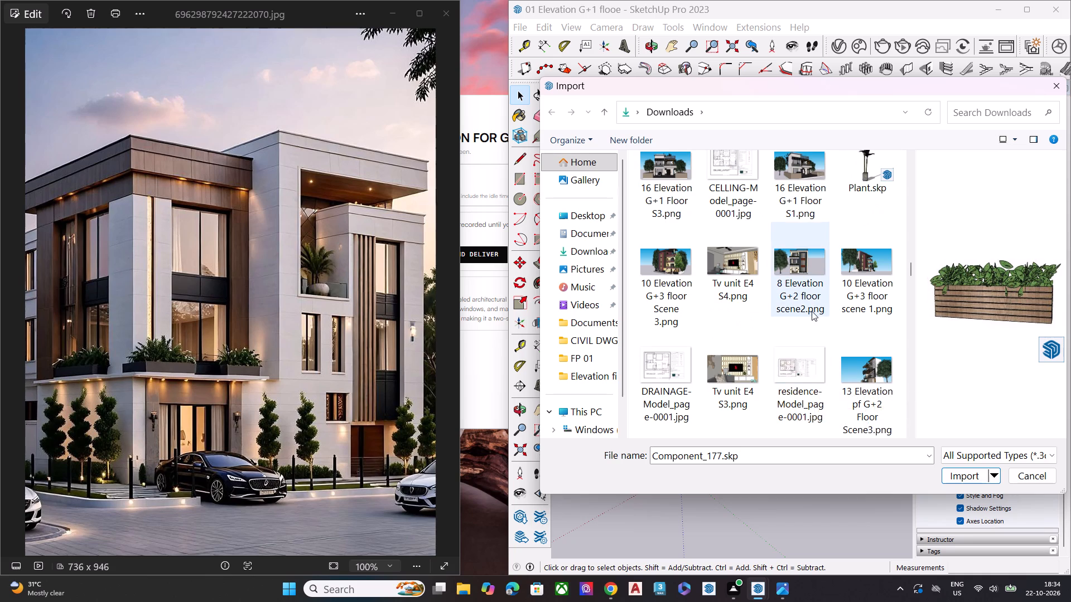
scroll(814, 311, "down", 3)
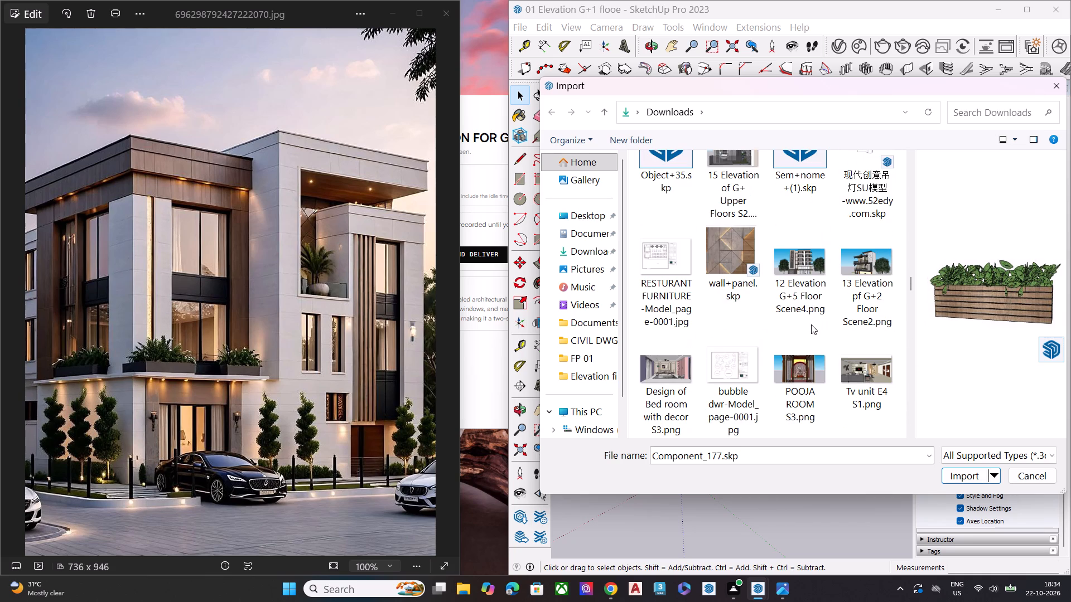
scroll(811, 324, "down", 1)
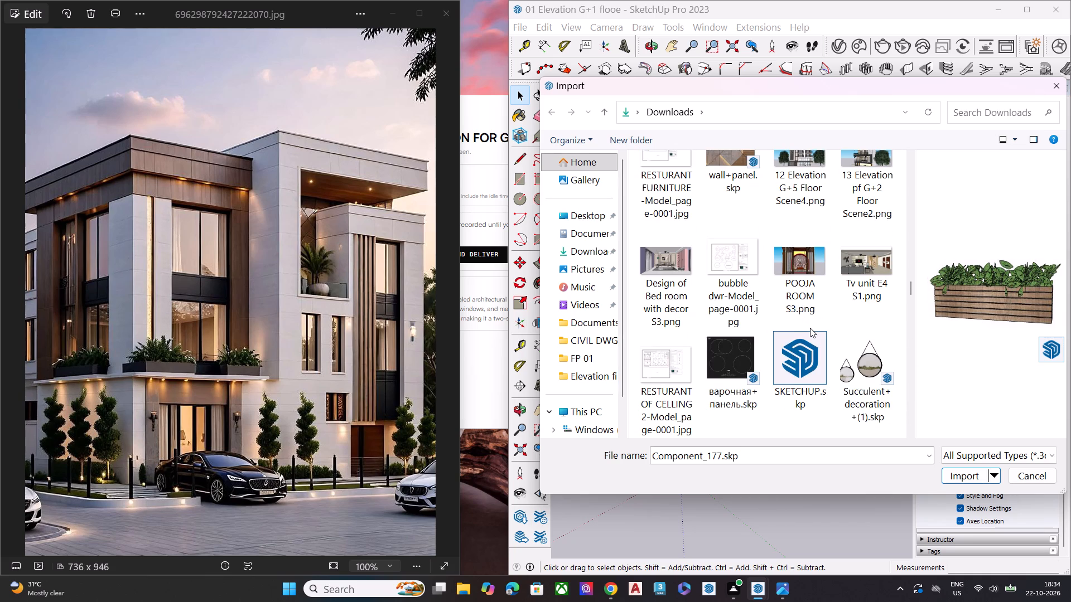
scroll(809, 336, "down", 2)
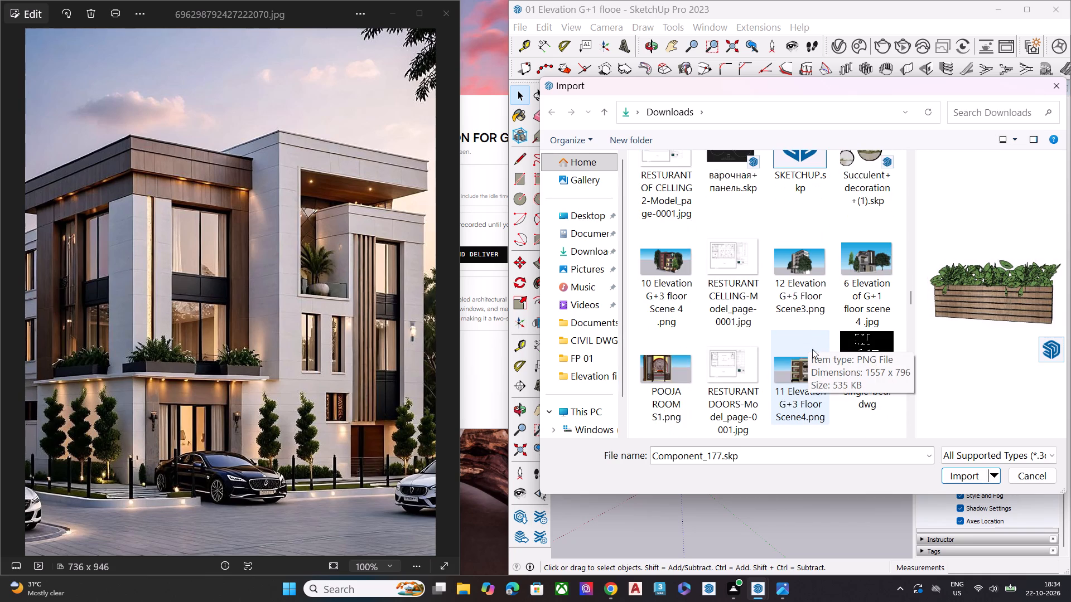
scroll(813, 352, "down", 6)
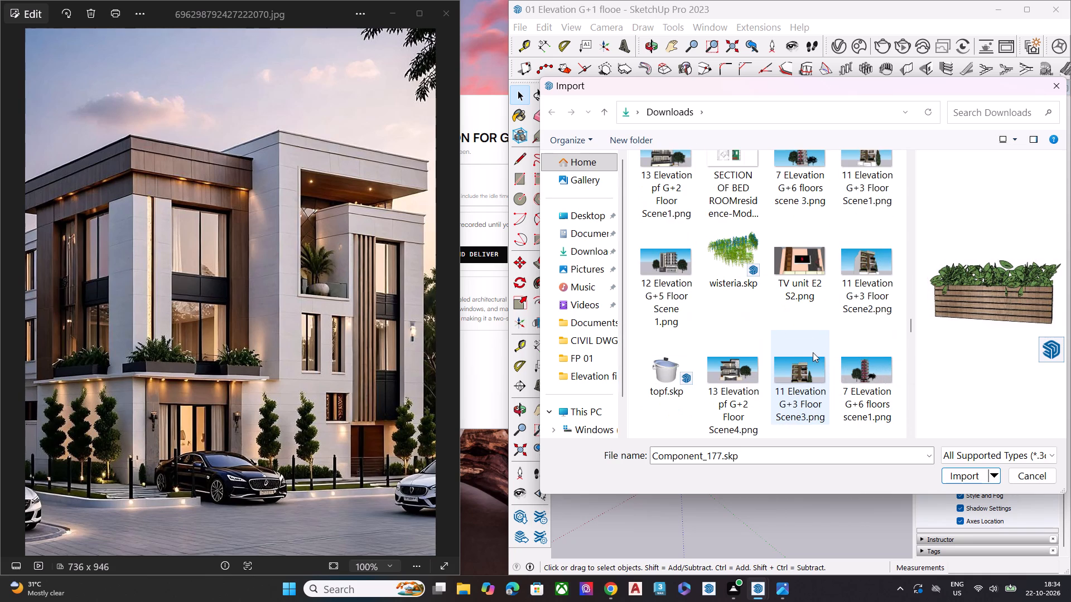
scroll(813, 352, "down", 1)
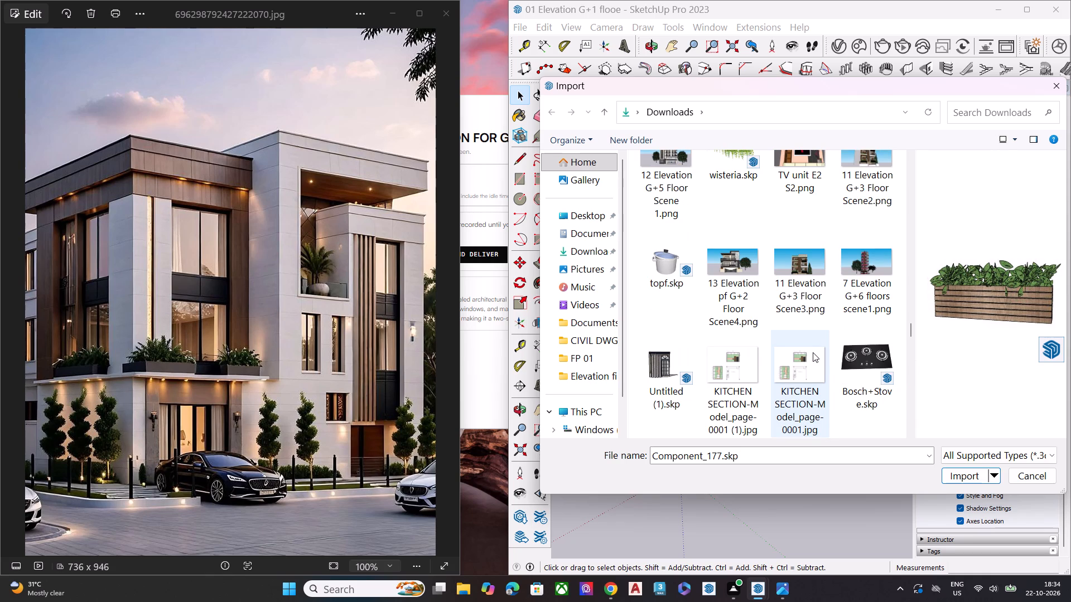
scroll(813, 352, "down", 1)
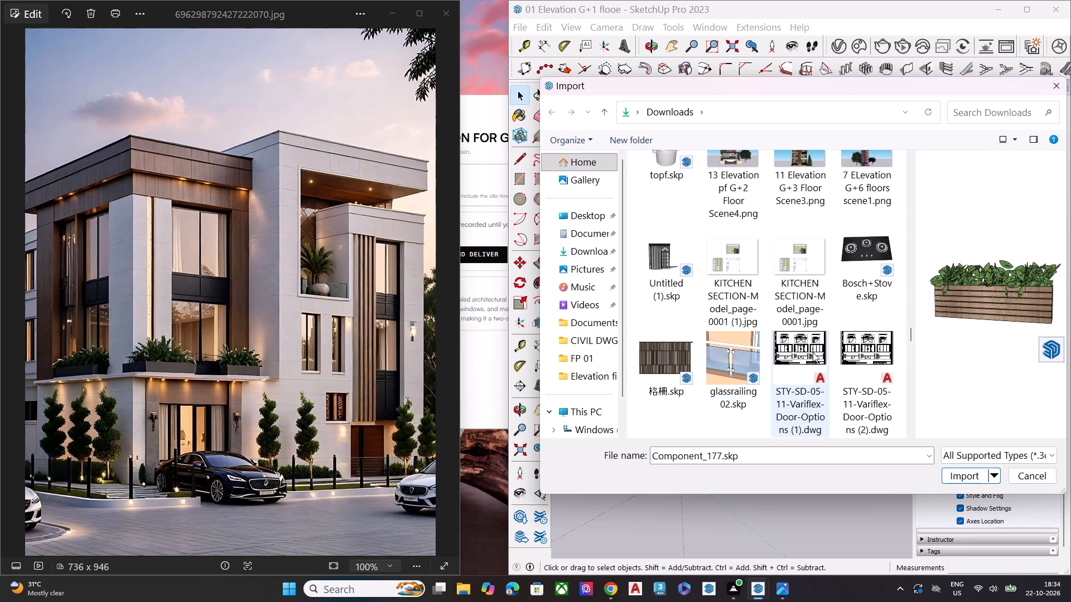
scroll(813, 352, "down", 1)
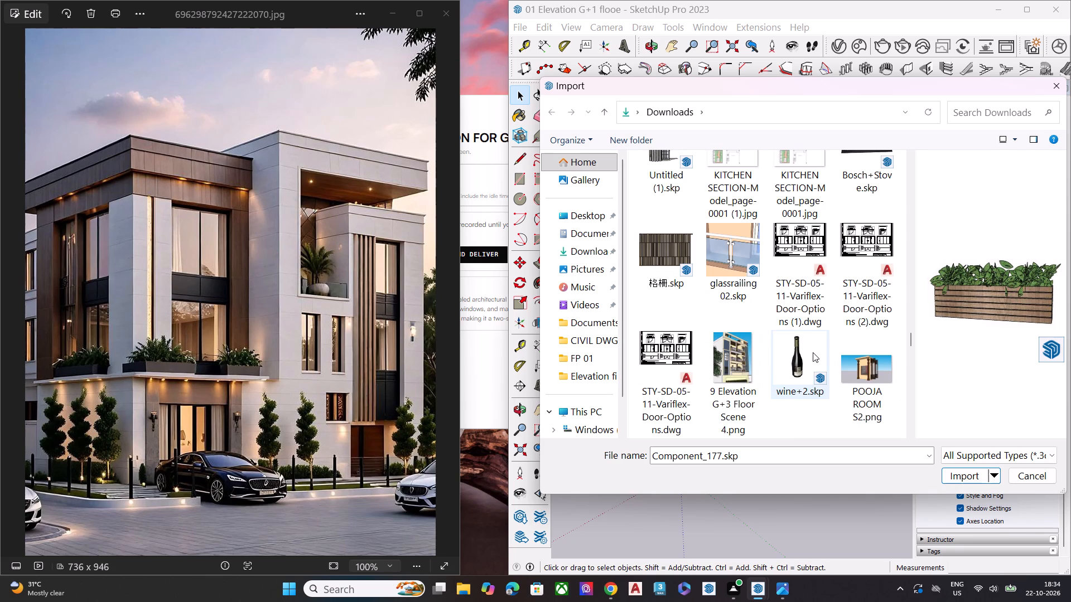
scroll(813, 352, "down", 1)
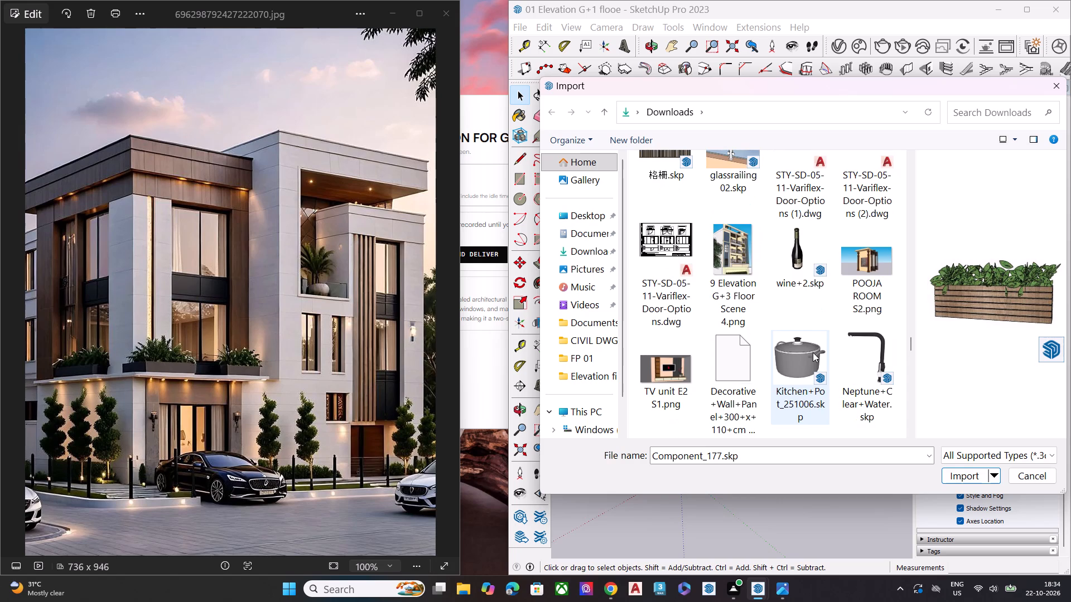
scroll(813, 352, "down", 4)
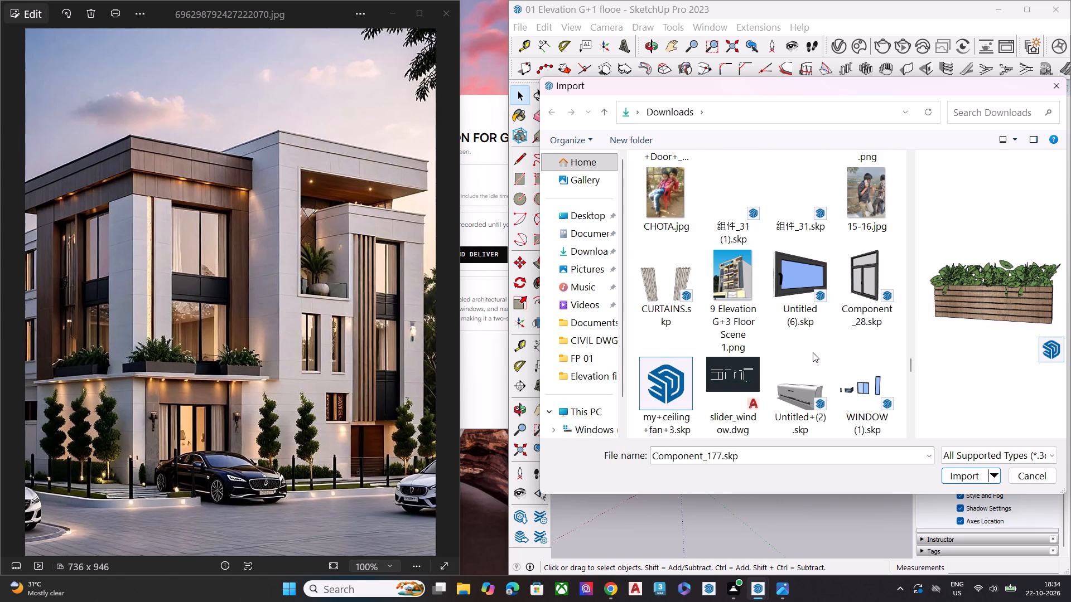
scroll(813, 352, "down", 1)
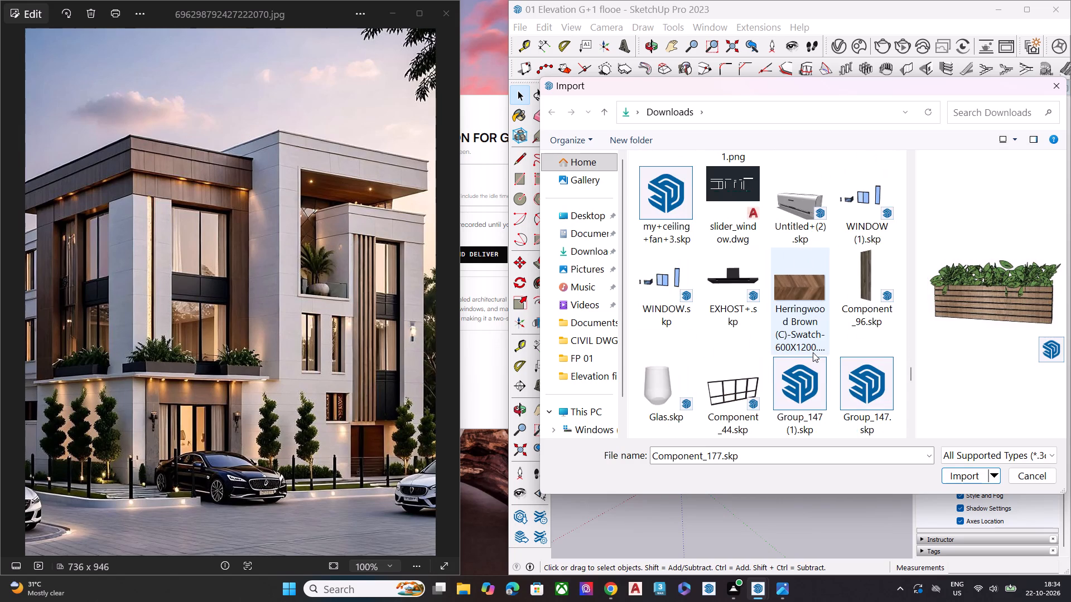
scroll(813, 352, "down", 5)
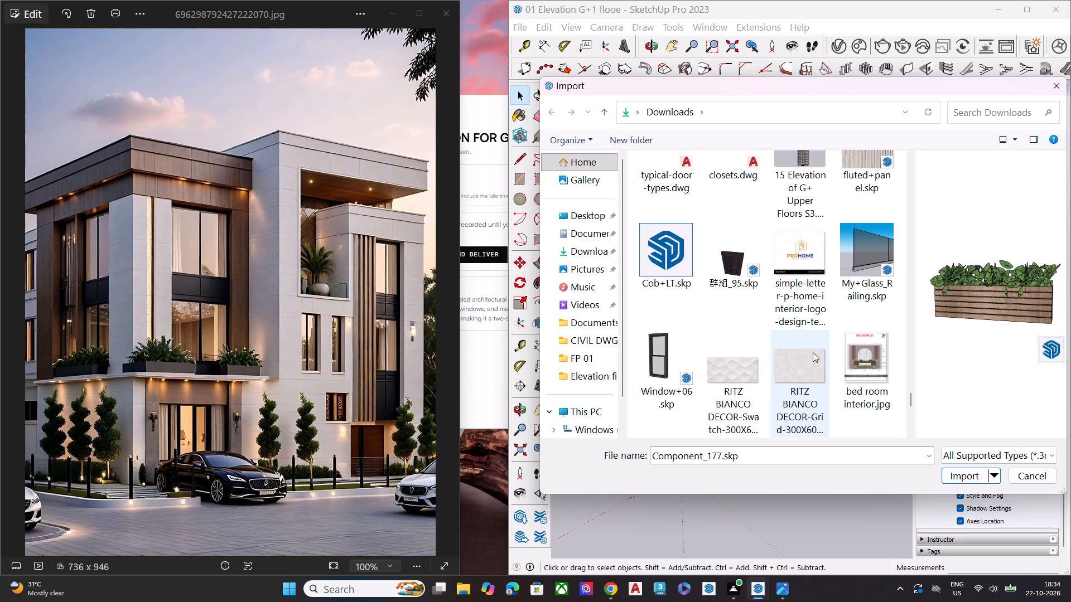
scroll(813, 352, "down", 3)
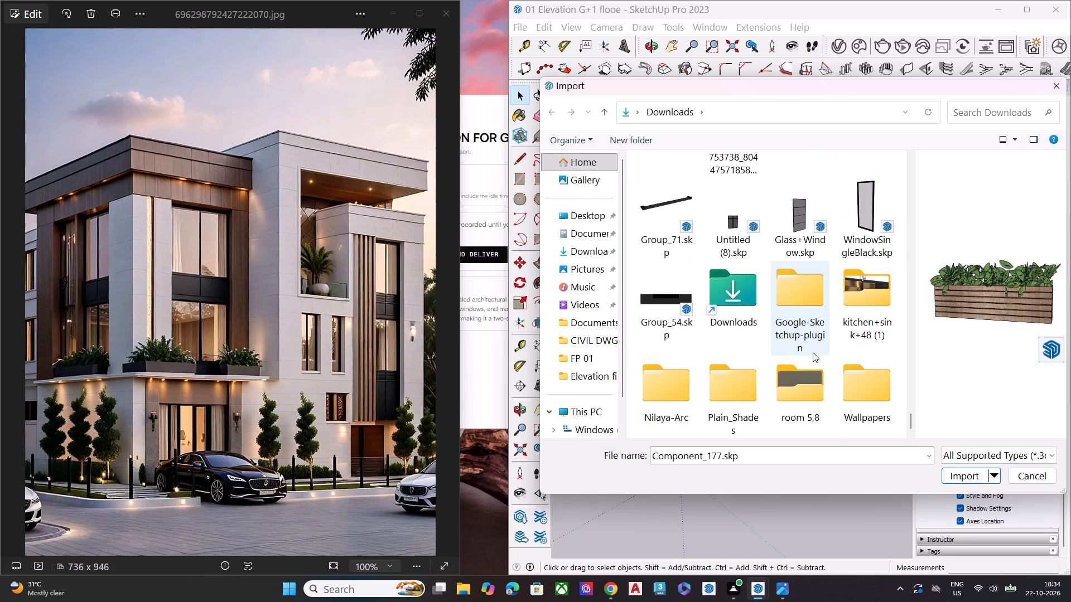
scroll(848, 363, "down", 1)
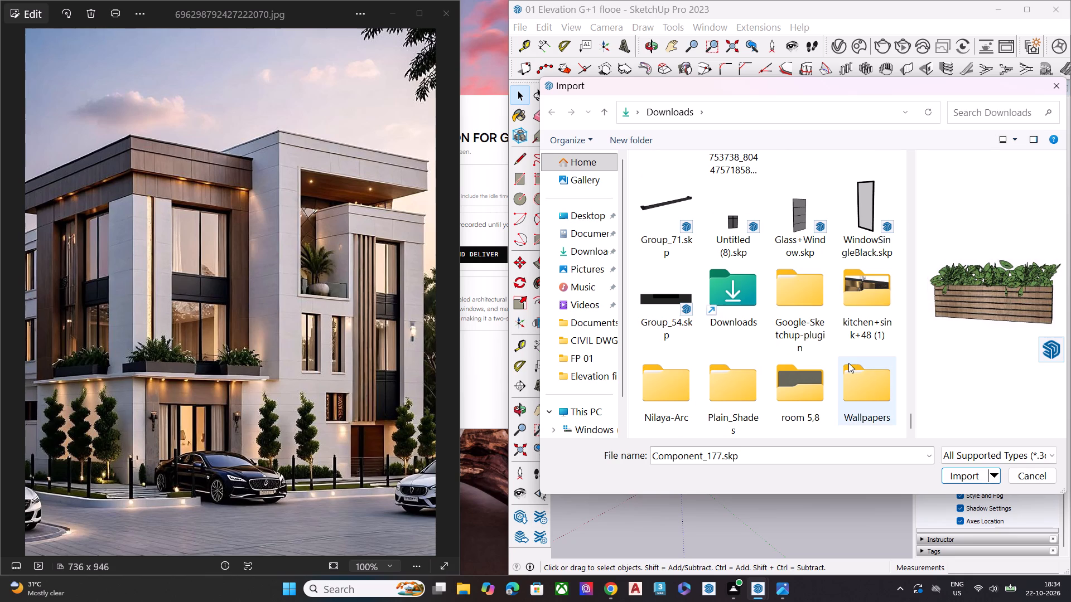
scroll(848, 364, "down", 1)
scroll(781, 338, "up", 3)
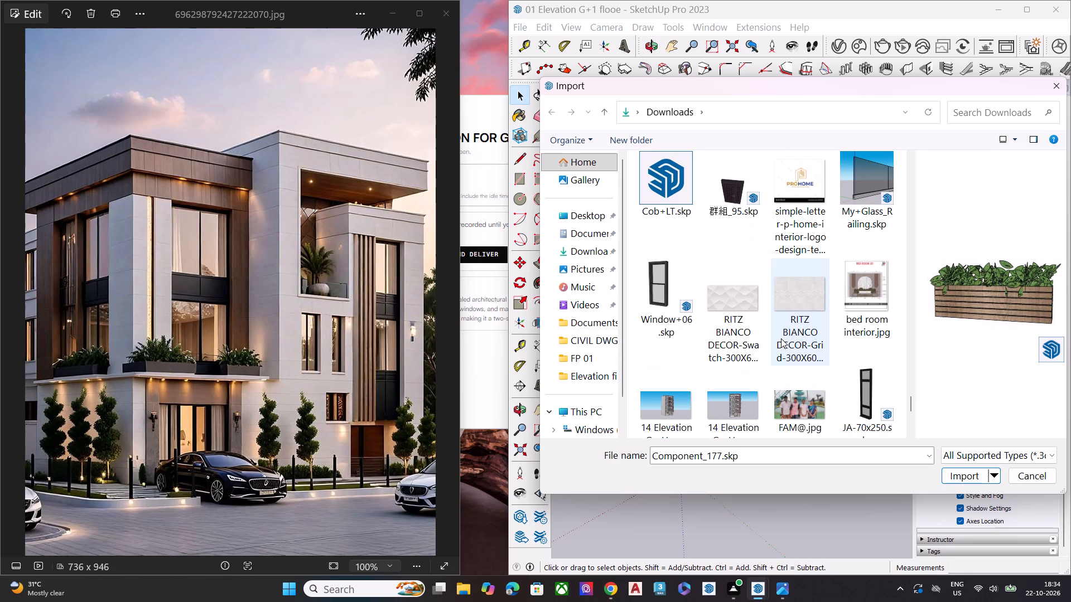
scroll(781, 338, "up", 3)
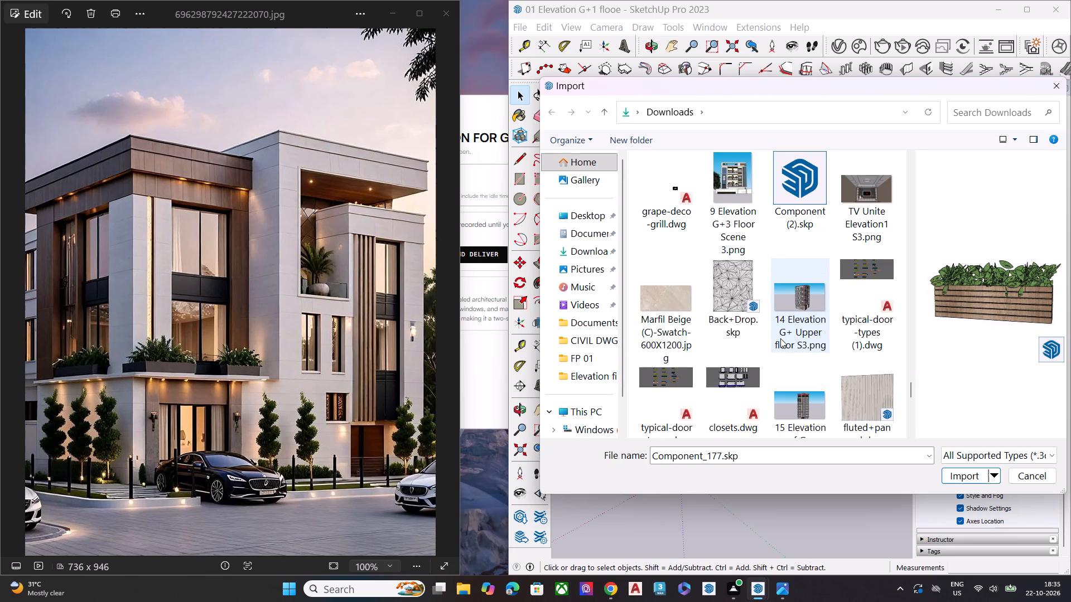
scroll(794, 291, "up", 3)
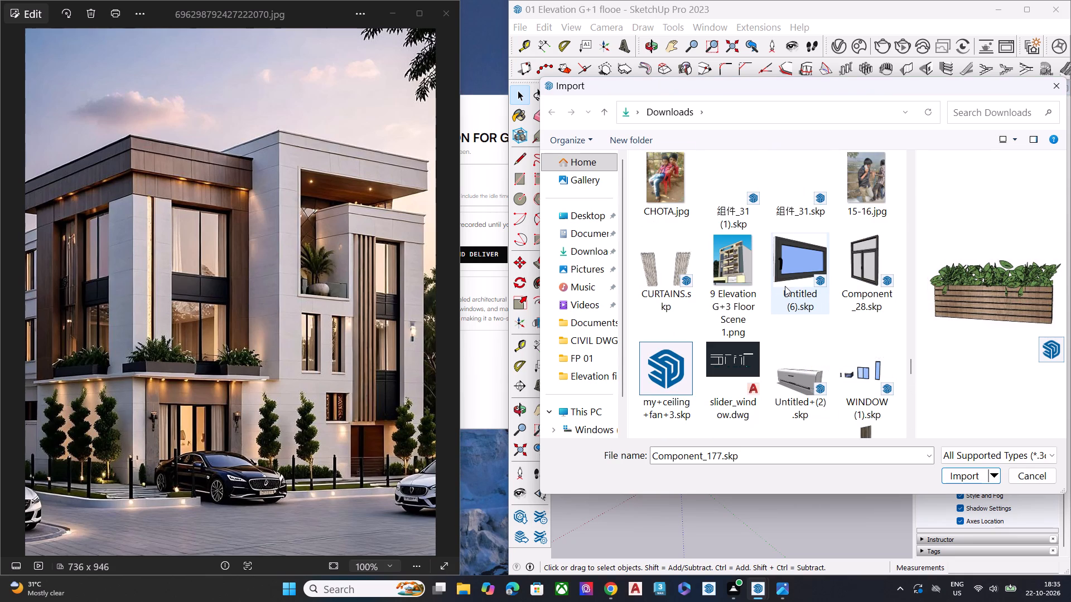
scroll(785, 286, "up", 4)
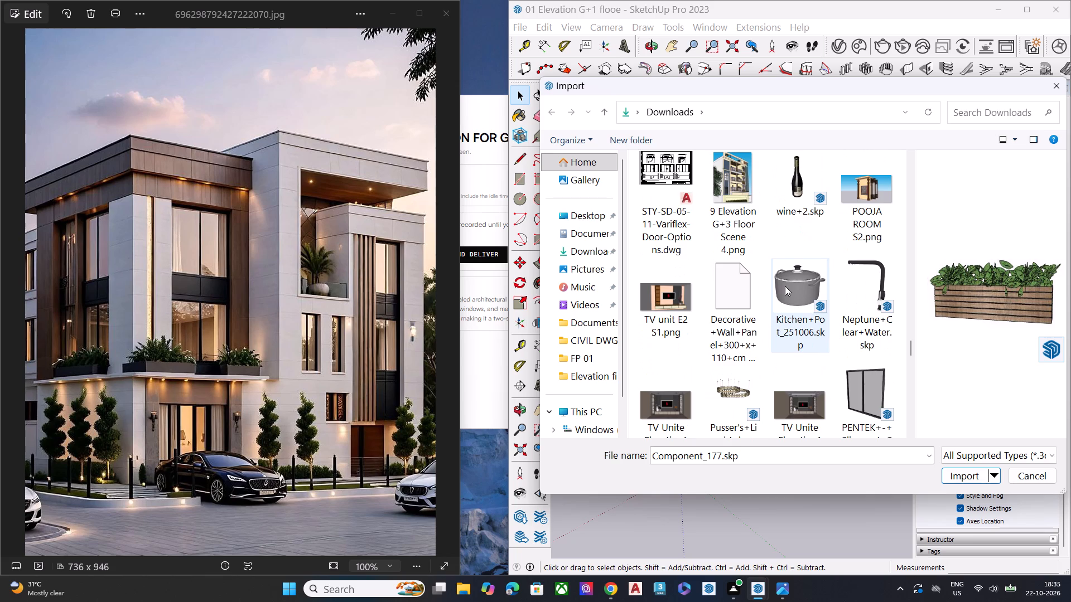
scroll(785, 286, "up", 3)
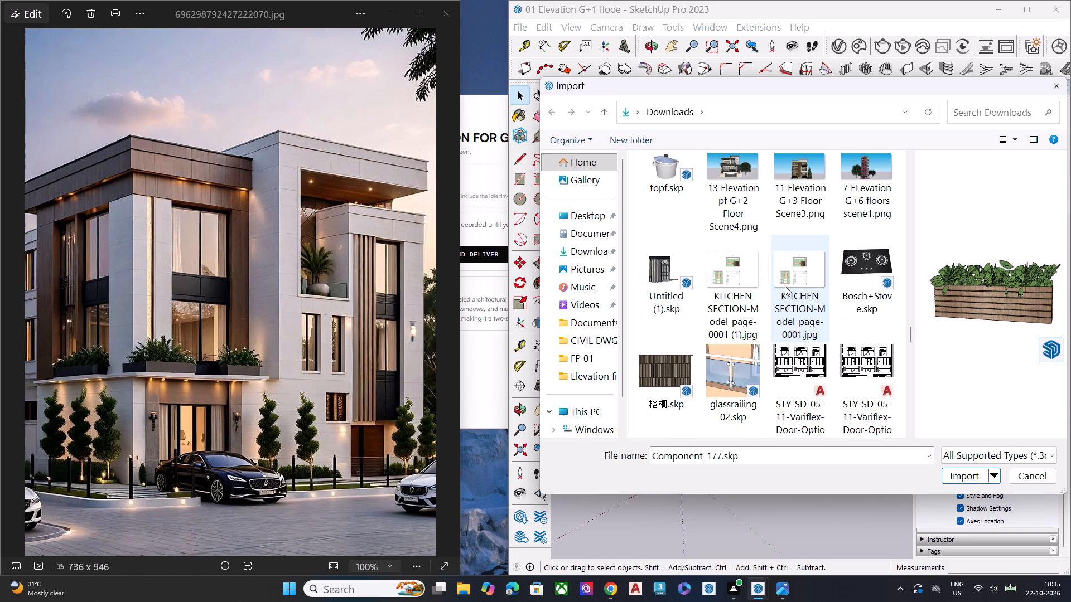
scroll(767, 283, "up", 1)
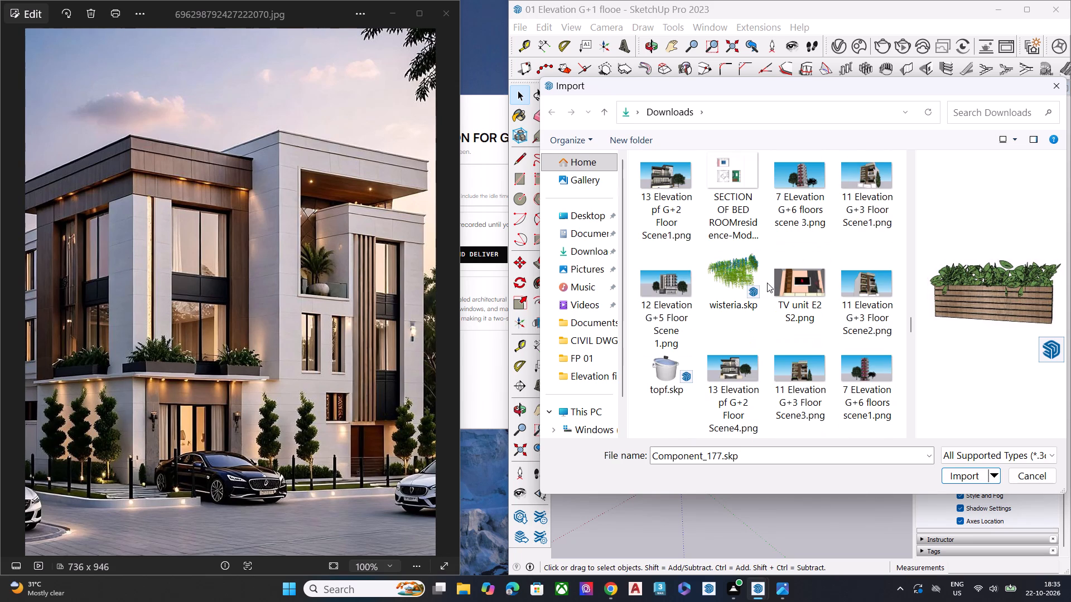
scroll(767, 283, "up", 3)
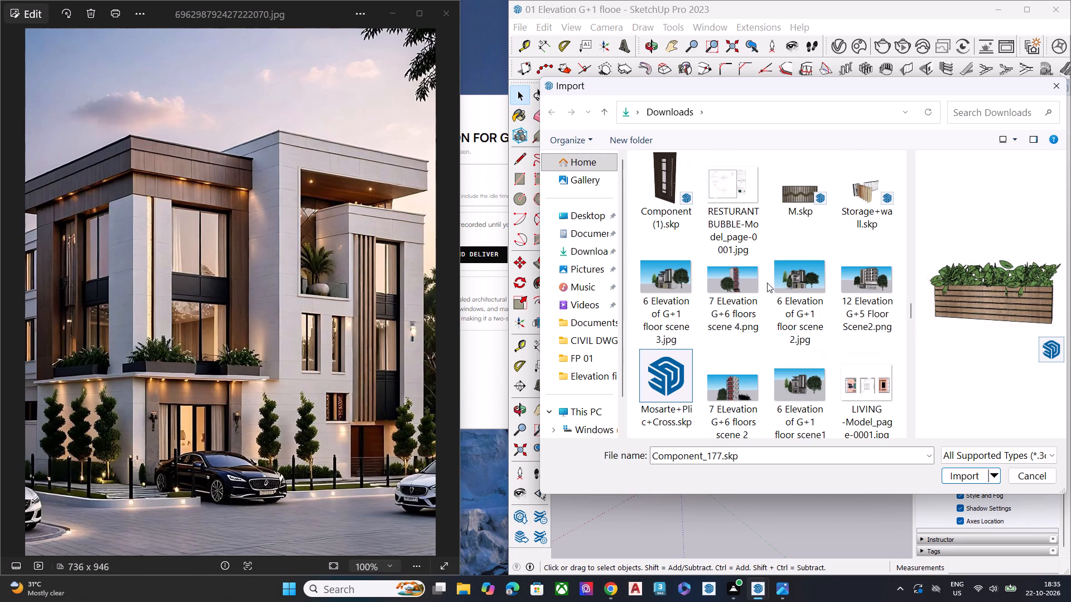
scroll(767, 283, "up", 4)
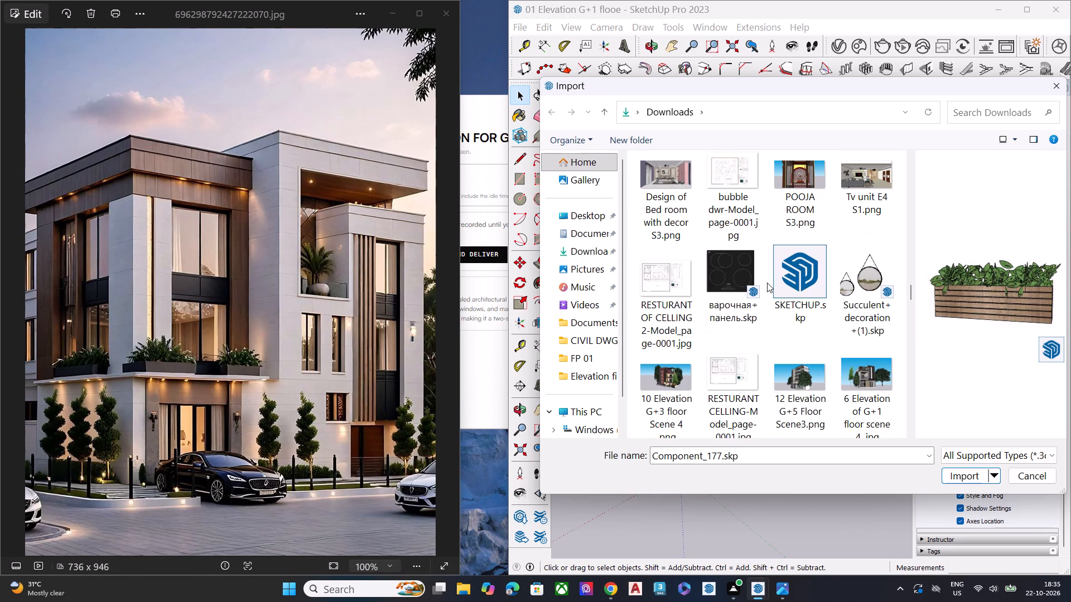
scroll(767, 283, "up", 2)
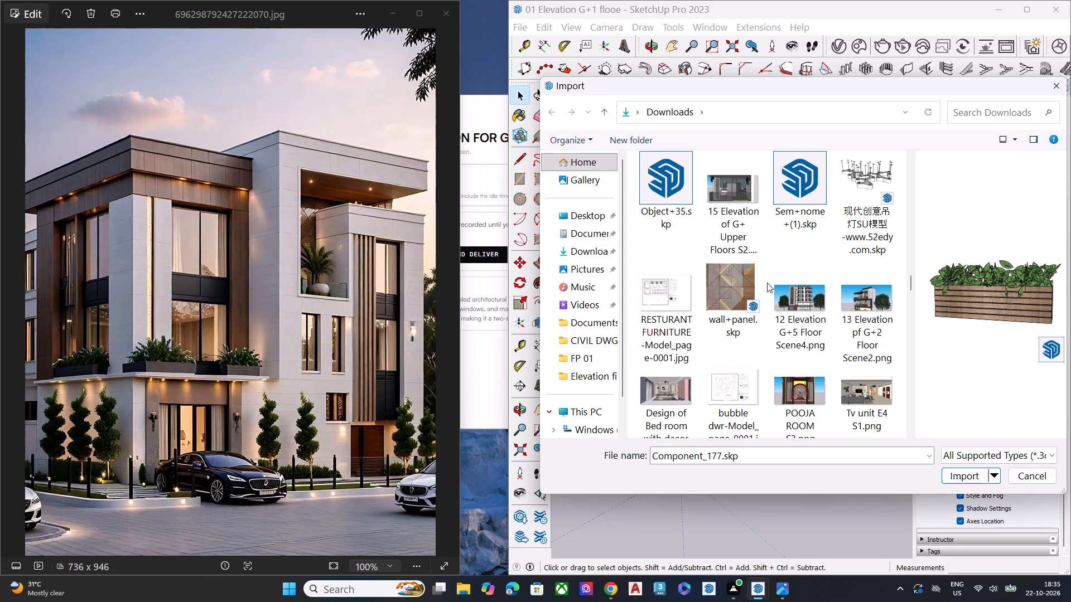
scroll(767, 283, "up", 2)
Import Plant.skp and place the potted palm on the upper side balcony floor, just behind the glass railing.
left_click(856, 270)
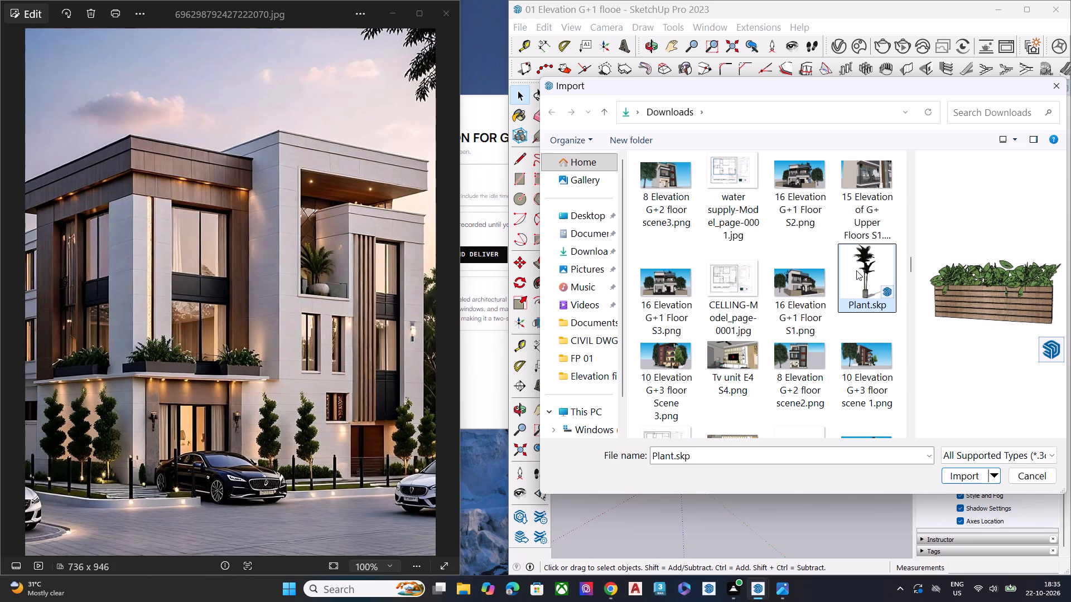
left_click(964, 480)
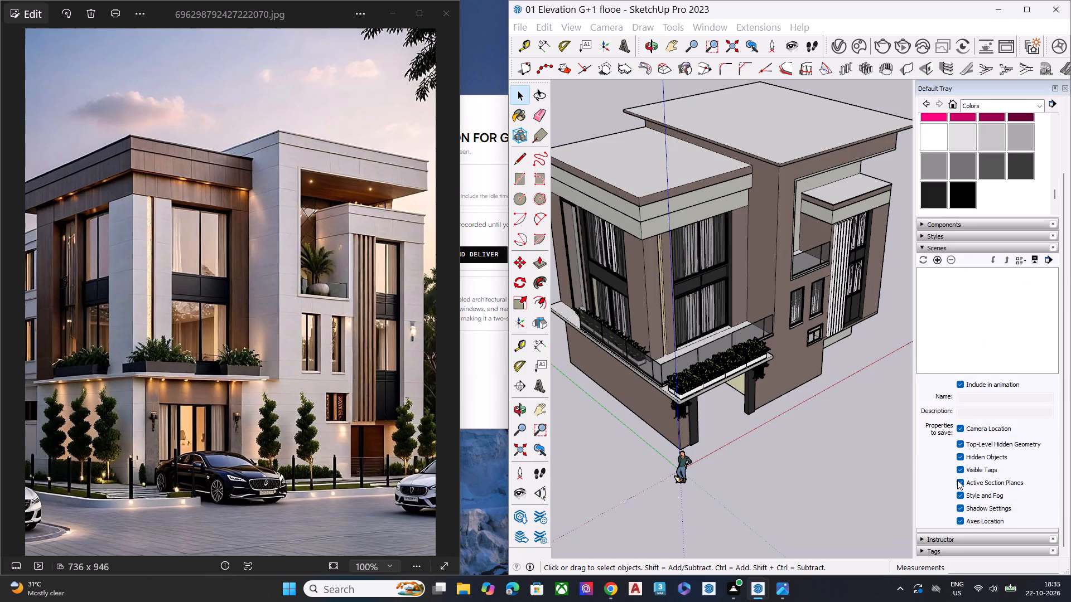
left_click(915, 352)
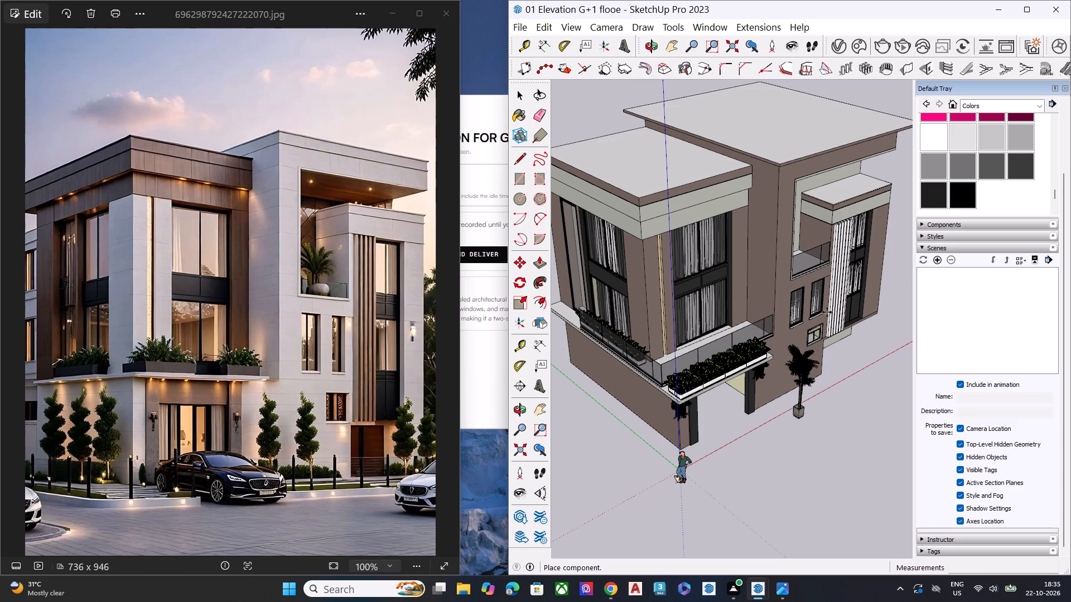
scroll(805, 222, "up", 1)
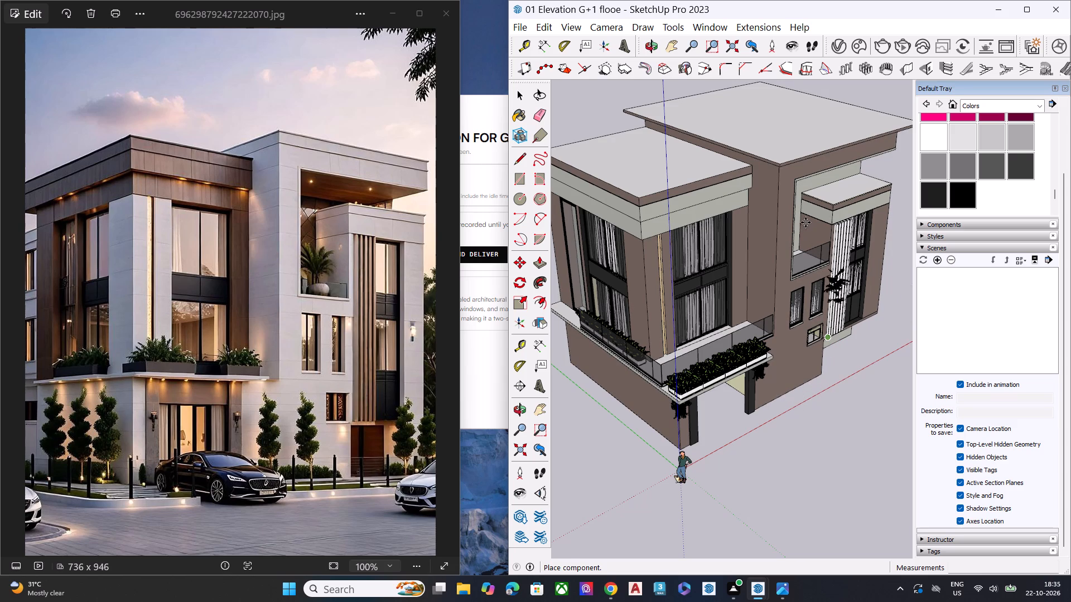
scroll(805, 239, "up", 5)
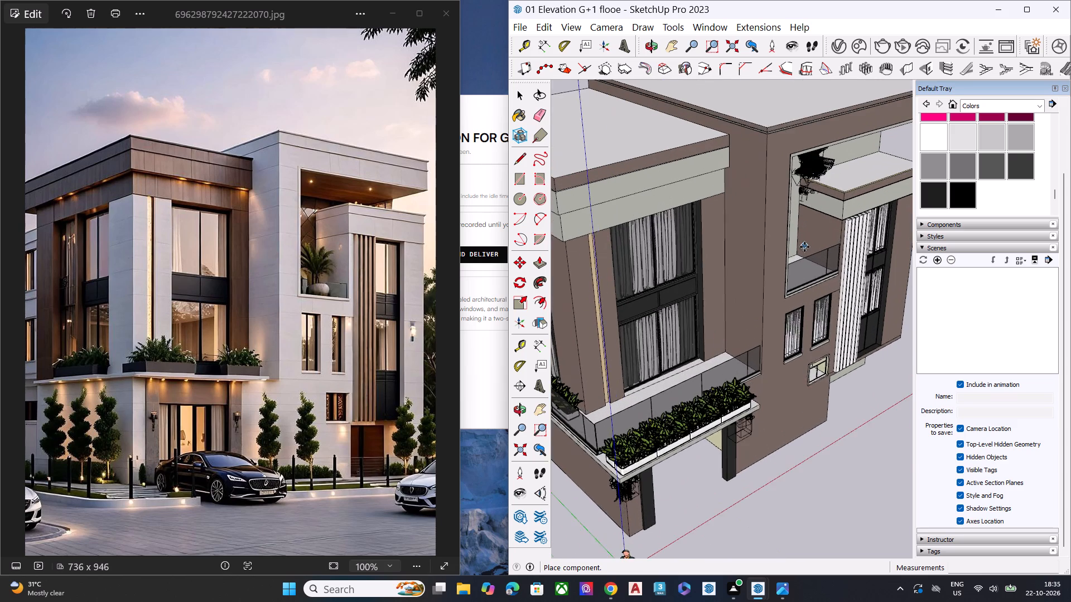
scroll(804, 247, "up", 1)
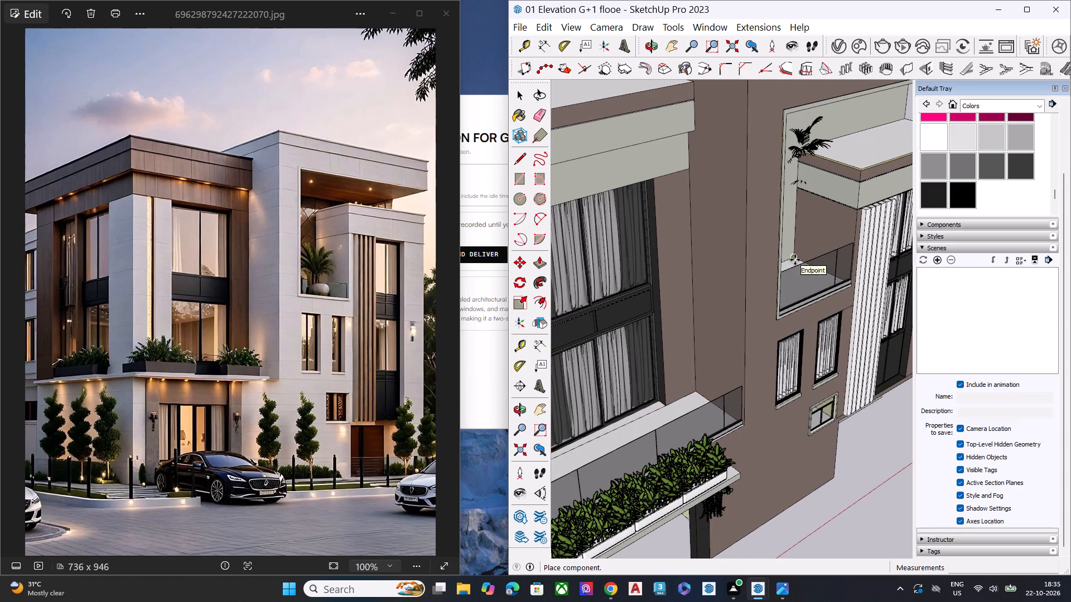
middle_click_drag(795, 265, 788, 296)
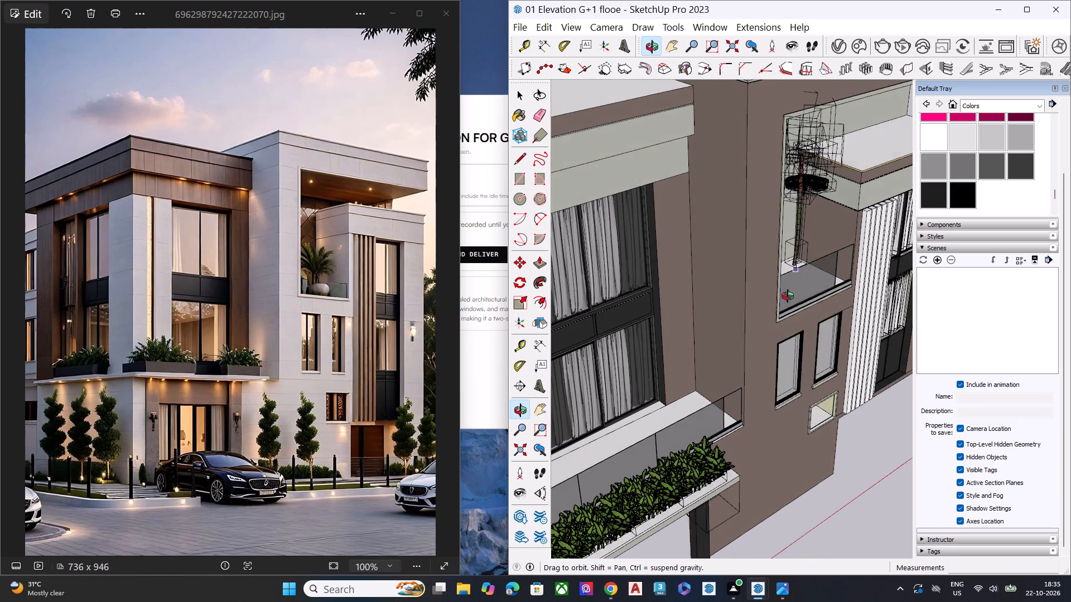
middle_click_drag(788, 296, 771, 362)
scroll(798, 309, "up", 8)
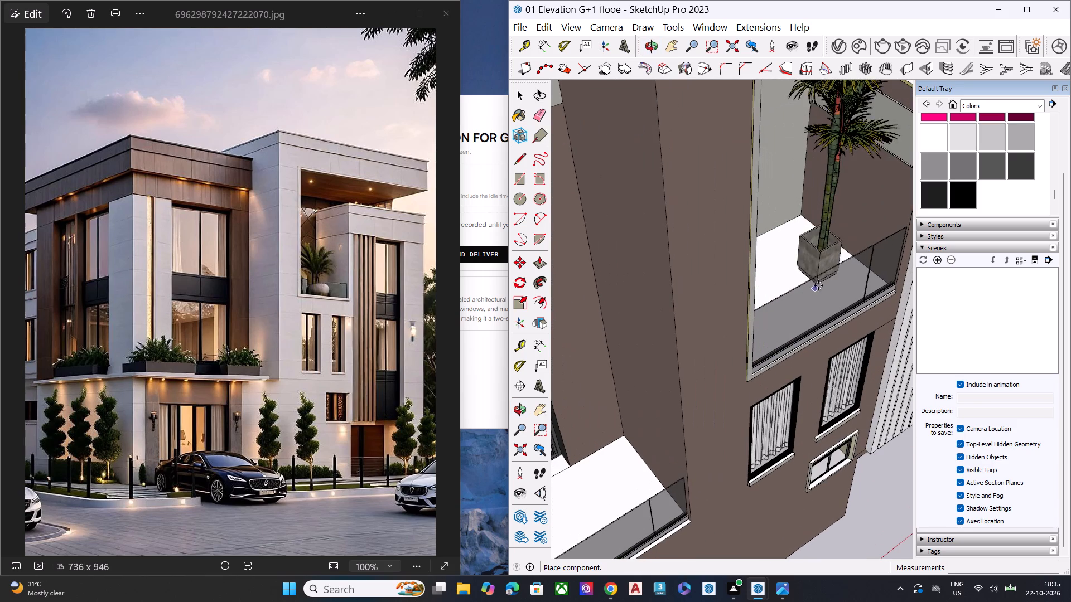
left_click(839, 278)
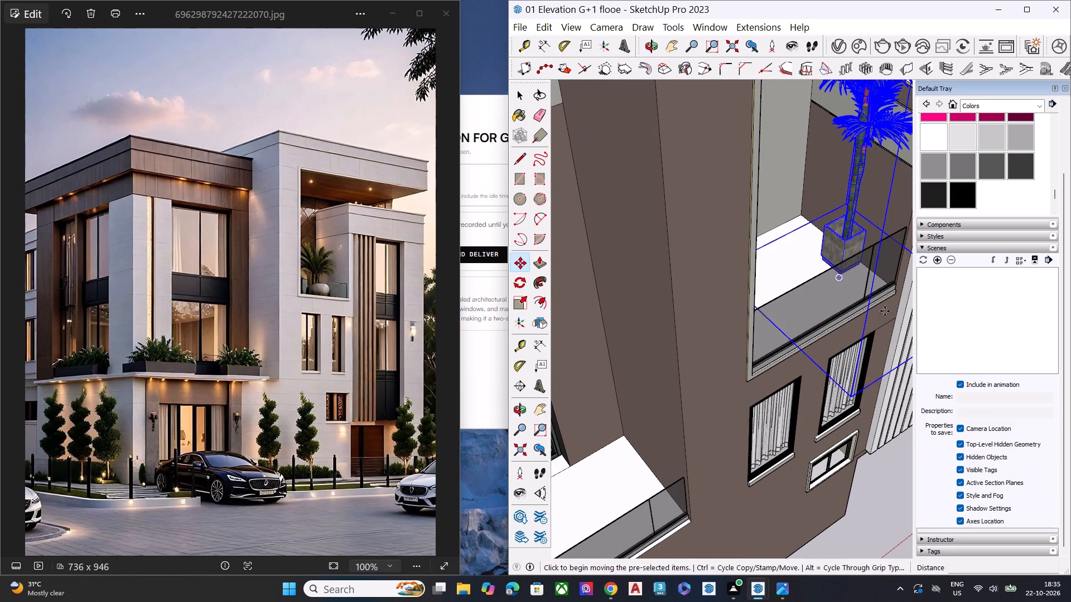
Move the potted palm by its bounding-box corner onto the back inner corner of the upper side balcony floor.
middle_click_drag(885, 311, 741, 196)
scroll(819, 206, "up", 2)
middle_click_drag(819, 206, 750, 161)
scroll(807, 178, "up", 1)
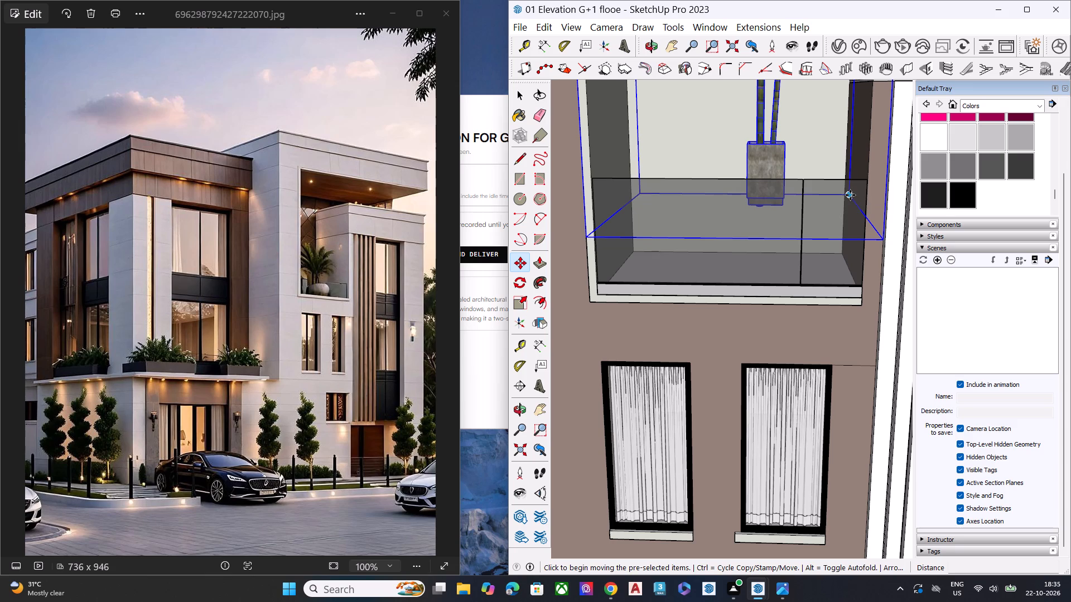
left_click(850, 195)
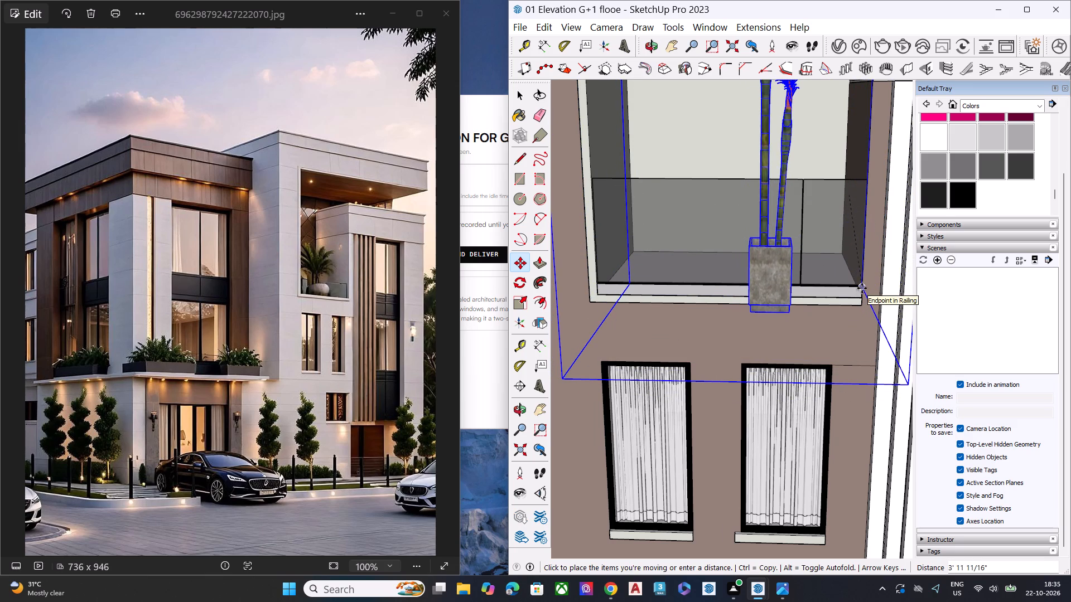
left_click(861, 288)
middle_click_drag(818, 298, 909, 402)
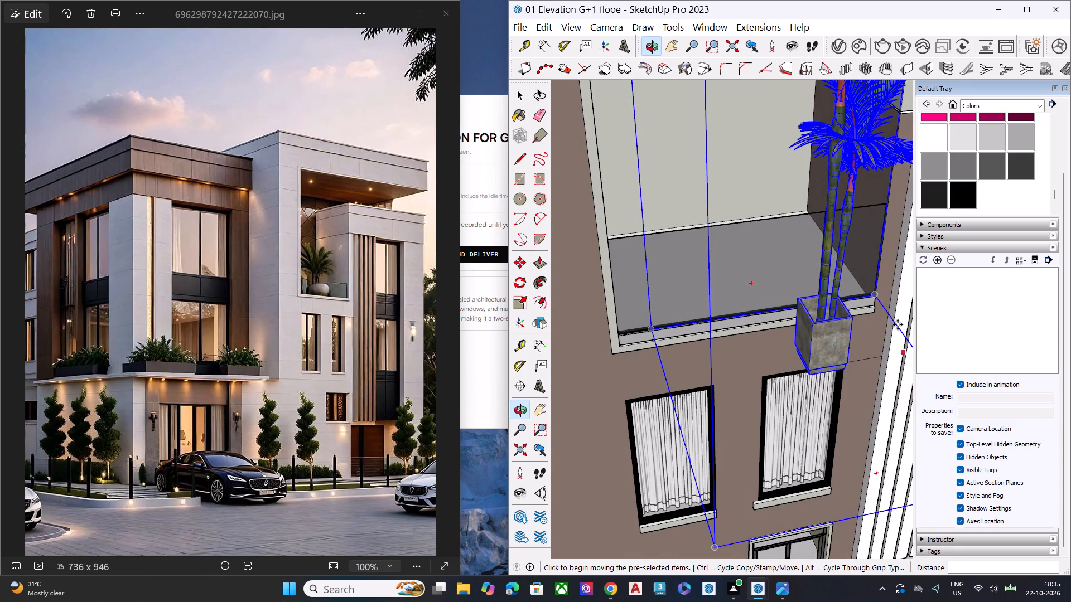
left_click(874, 297)
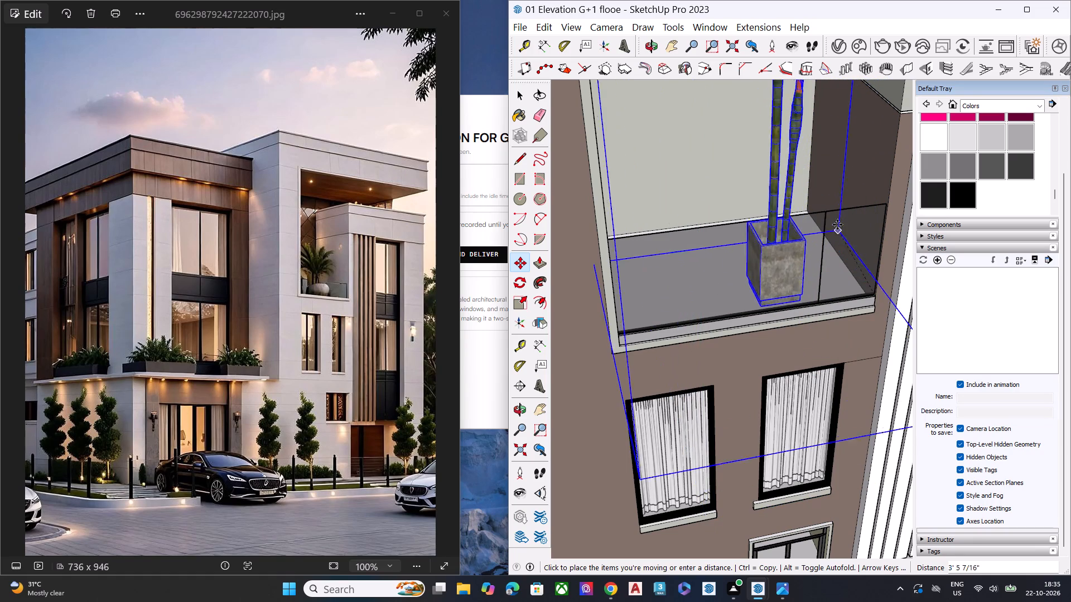
middle_click_drag(826, 202, 777, 318)
scroll(789, 237, "up", 6)
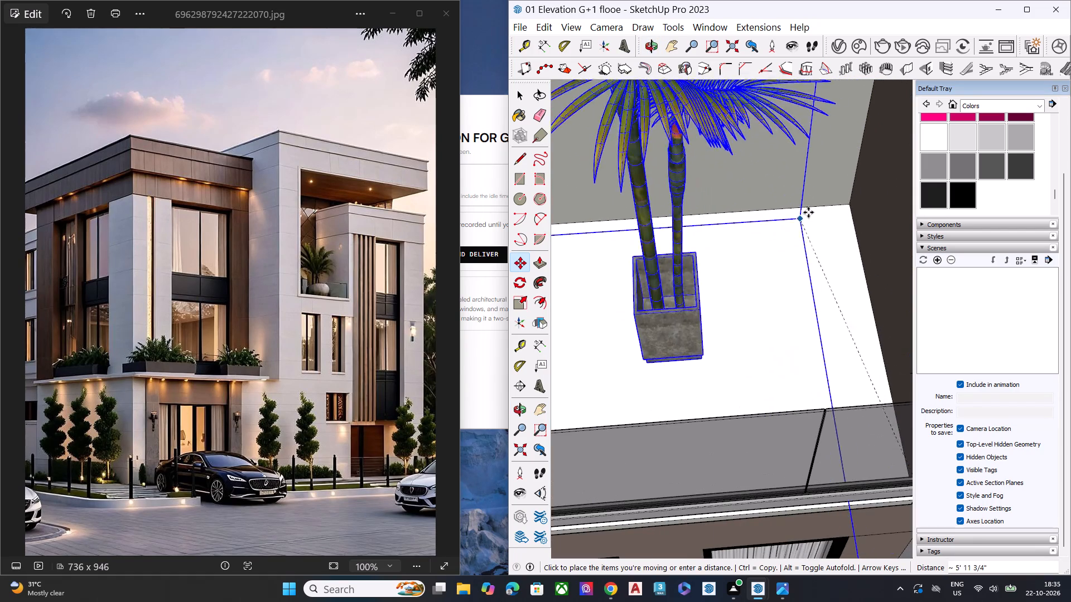
left_click(851, 207)
Lower the potted palm about 2 inches so its pot sits on the upper balcony floor.
middle_click_drag(832, 284, 851, 117)
scroll(851, 116, "up", 1)
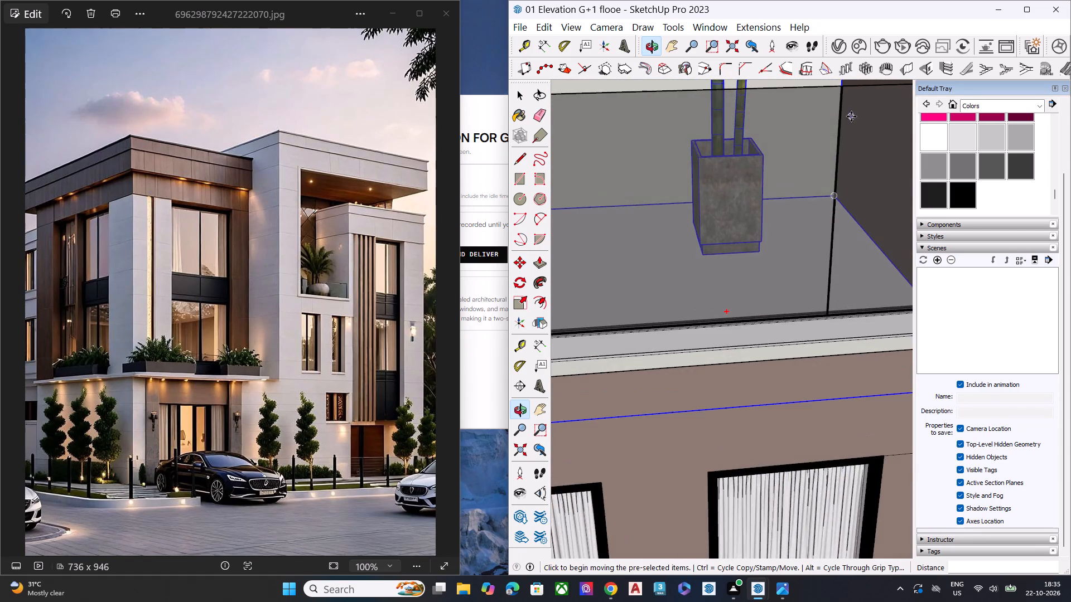
middle_click_drag(802, 221, 847, 99)
scroll(847, 106, "up", 1)
scroll(797, 274, "down", 7)
middle_click_drag(693, 337, 746, 361)
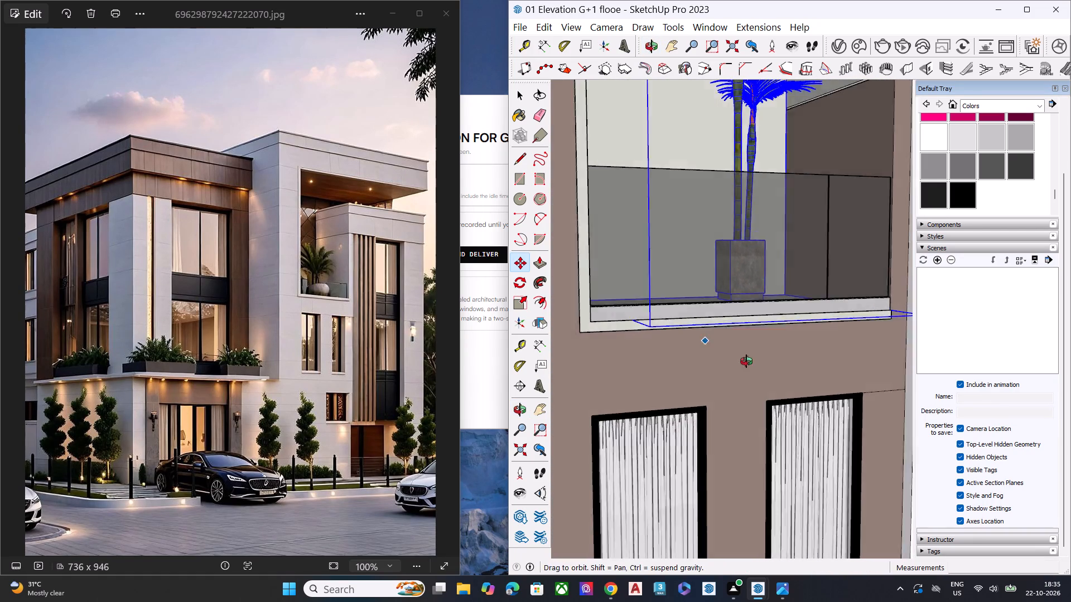
middle_click_drag(746, 361, 810, 376)
scroll(695, 358, "up", 5)
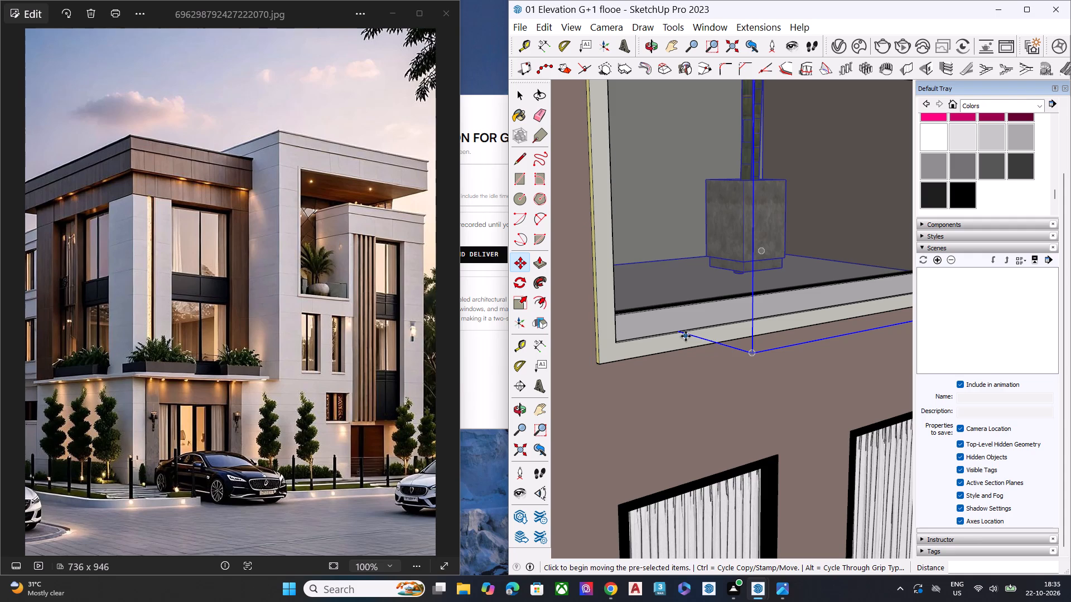
left_click(686, 336)
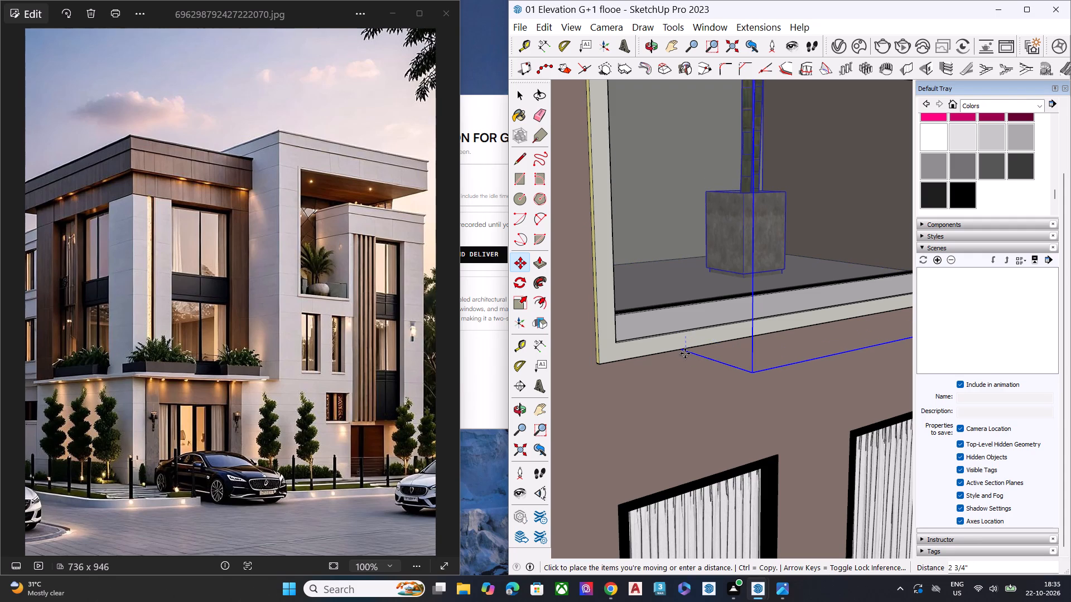
left_click(684, 346)
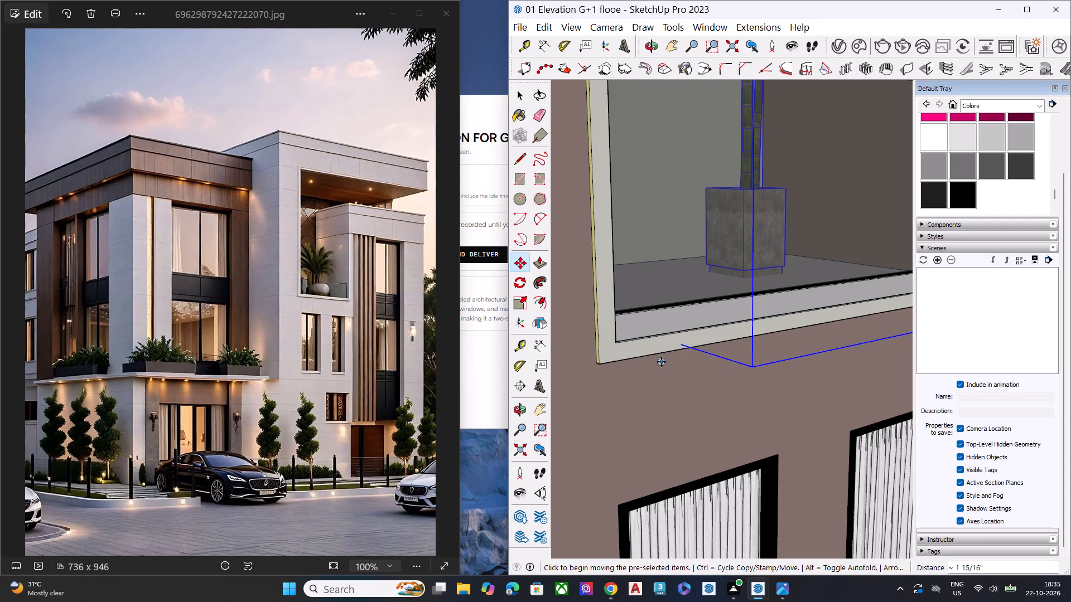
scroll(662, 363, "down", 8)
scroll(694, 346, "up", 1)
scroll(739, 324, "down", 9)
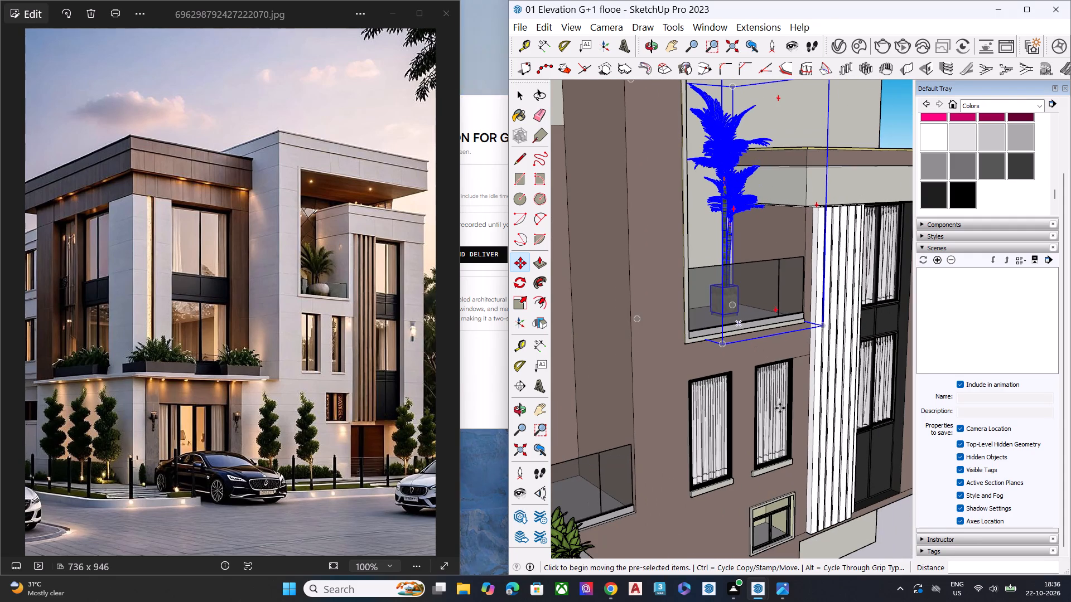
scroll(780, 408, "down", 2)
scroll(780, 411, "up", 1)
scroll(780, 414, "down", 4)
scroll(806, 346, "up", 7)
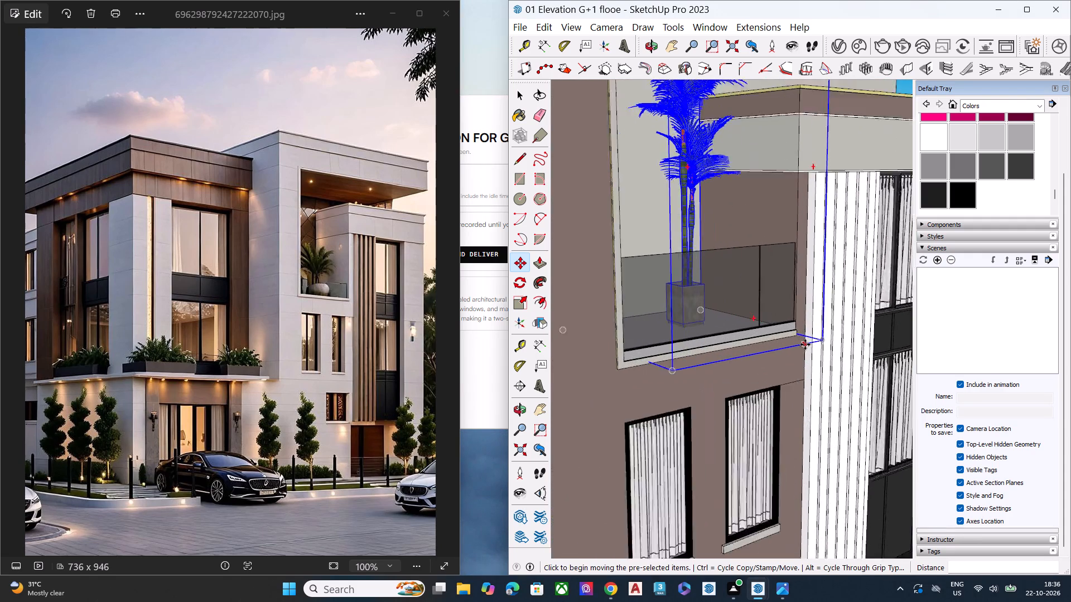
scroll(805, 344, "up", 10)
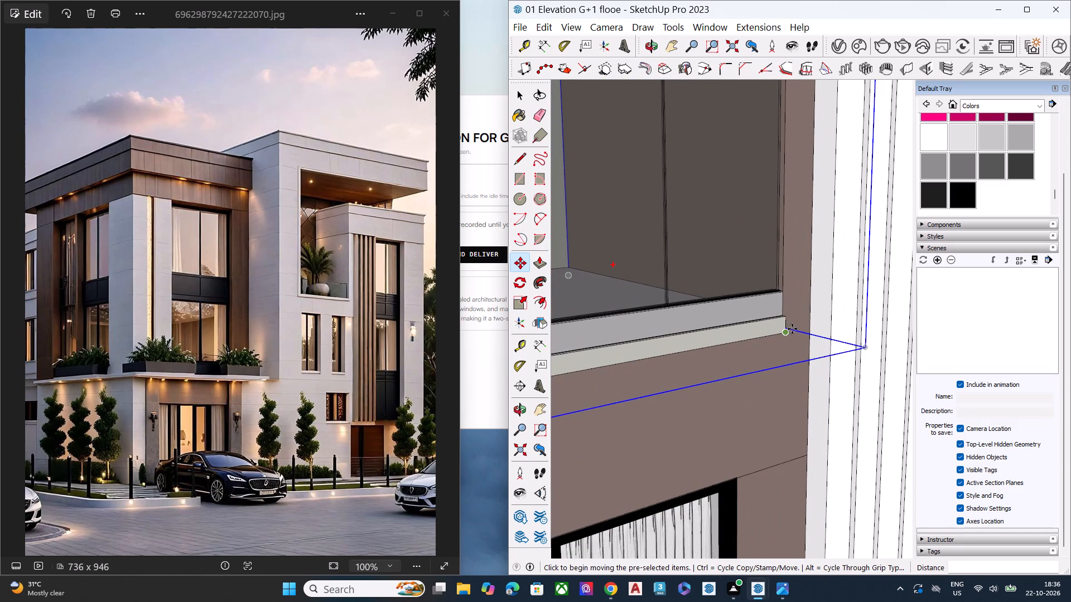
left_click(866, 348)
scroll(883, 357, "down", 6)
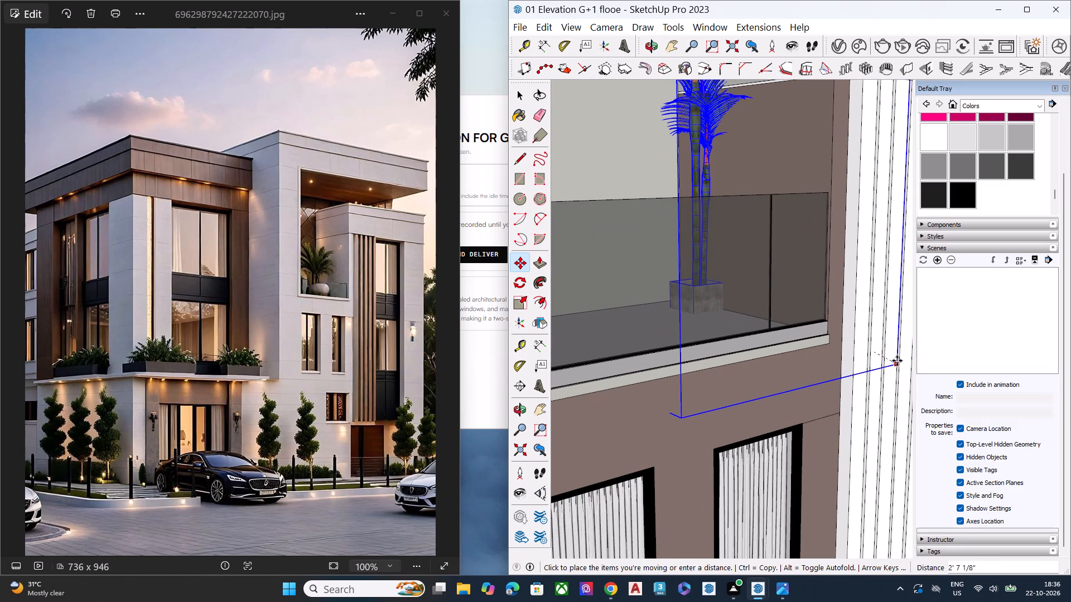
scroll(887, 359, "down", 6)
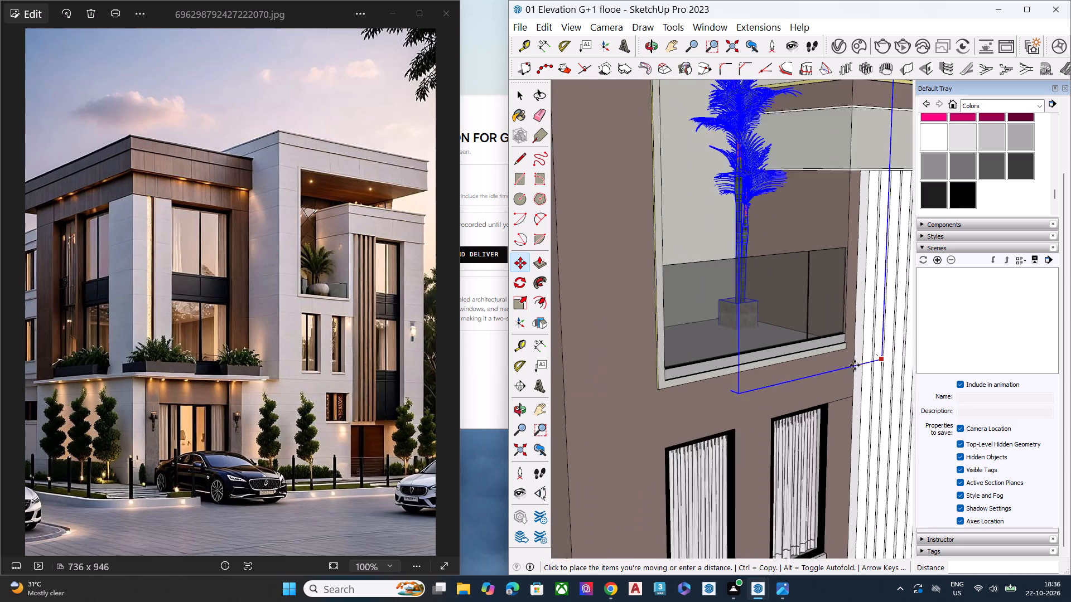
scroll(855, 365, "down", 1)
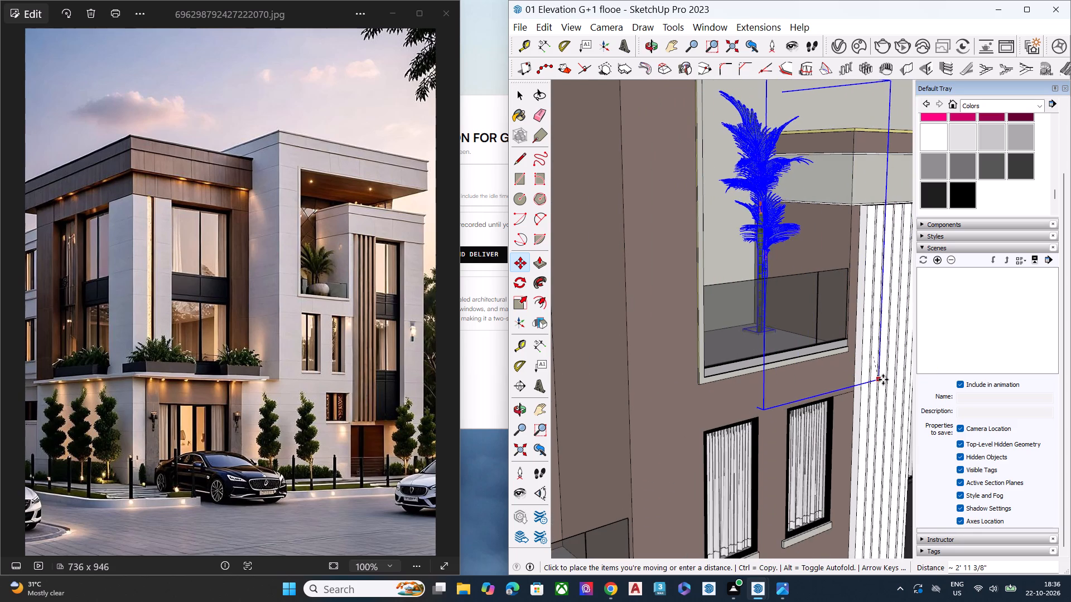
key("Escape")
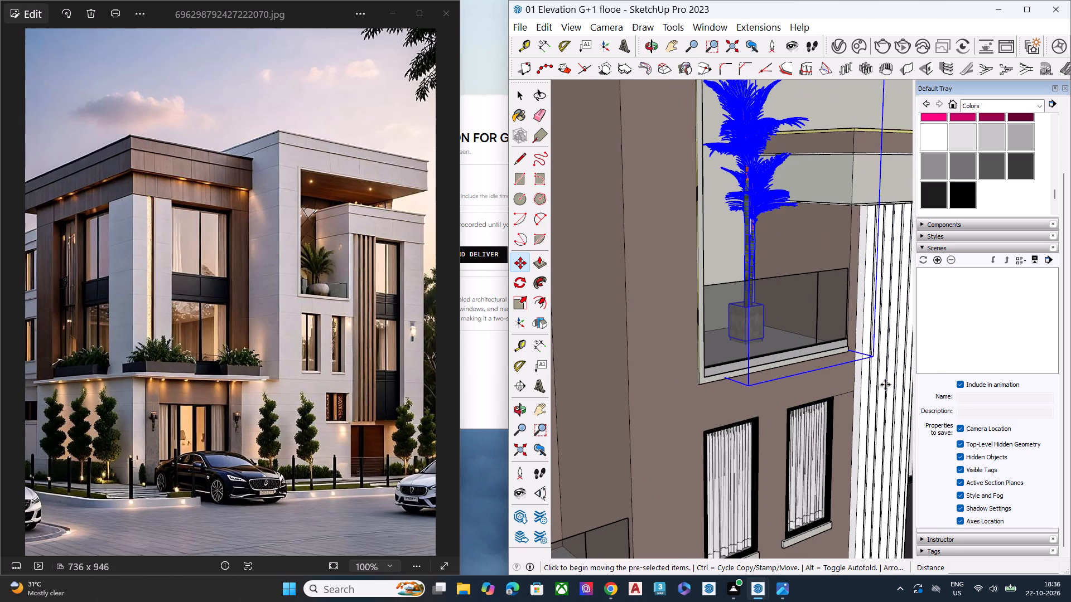
Shift the potted palm across the balcony floor towards the front railing and the brown side wall.
scroll(769, 325, "up", 7)
scroll(736, 356, "up", 5)
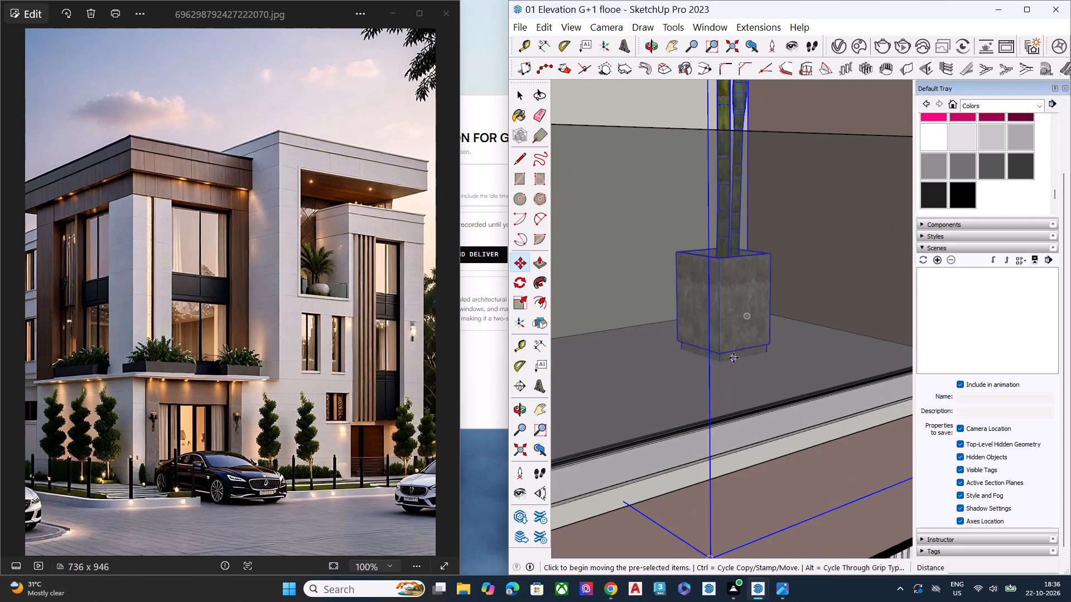
left_click(769, 322)
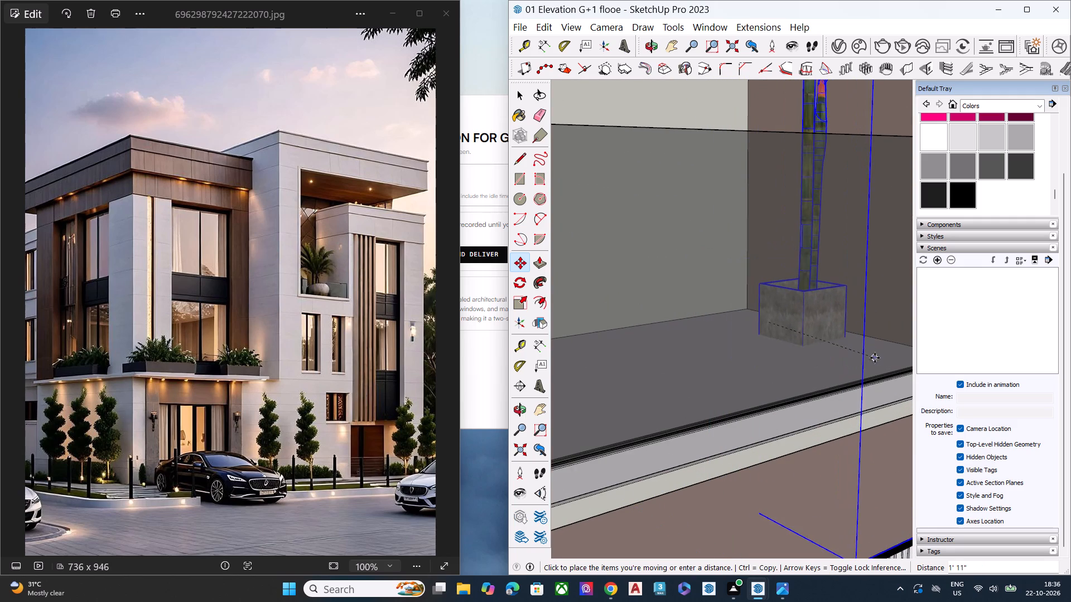
left_click(866, 346)
key("space")
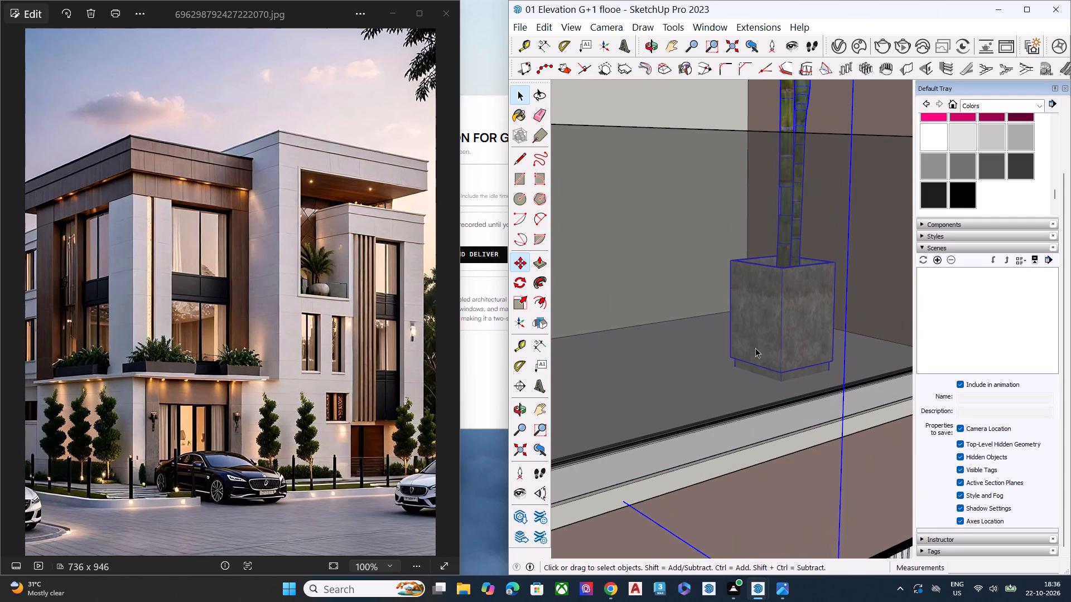
scroll(706, 344, "down", 20)
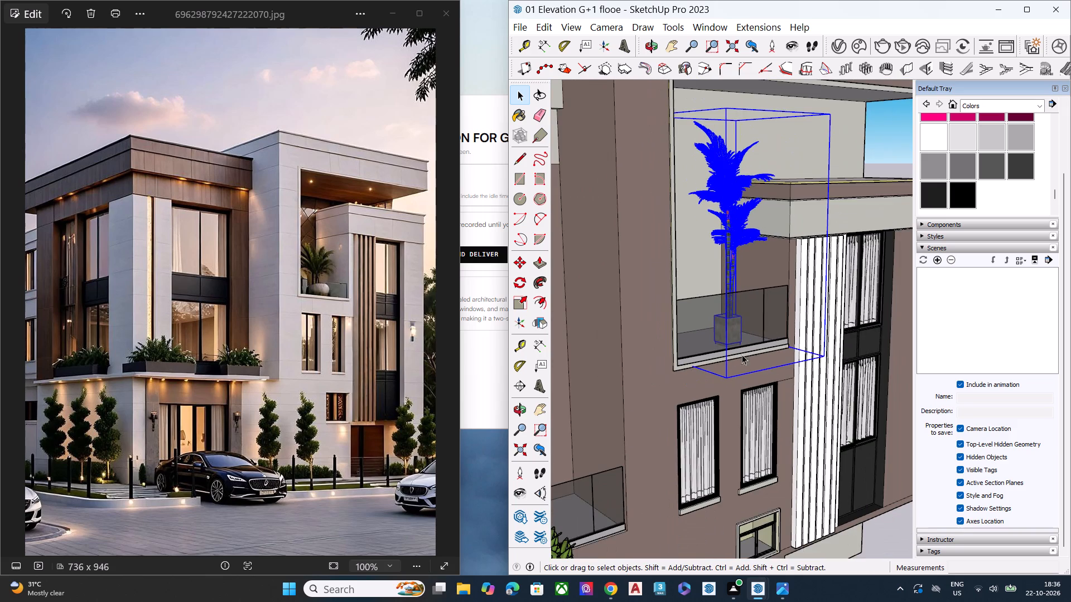
scroll(742, 355, "down", 6)
left_click(879, 396)
Copy the potted palm about 1' 6" along the balcony, placing the second pot farther from the brown side wall.
middle_click_drag(848, 447, 842, 434)
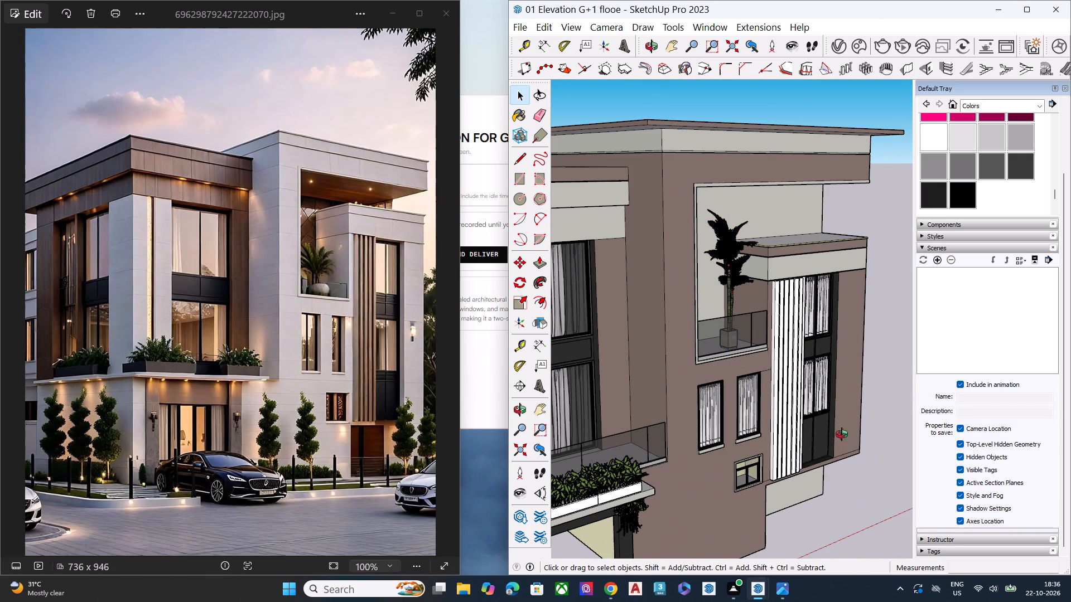
middle_click_drag(842, 434, 716, 401)
scroll(693, 284, "up", 8)
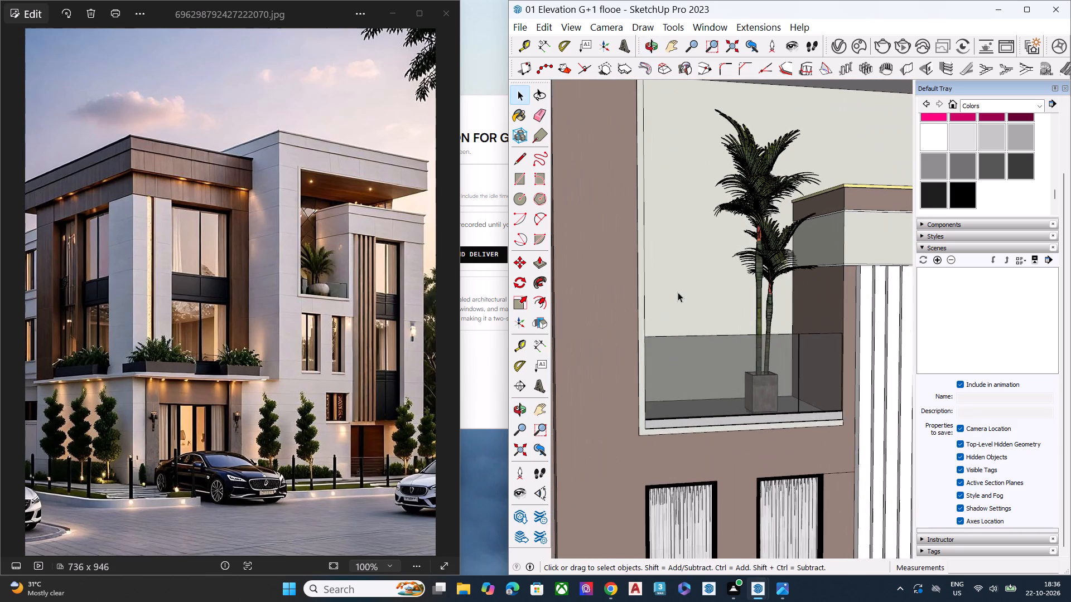
middle_click_drag(776, 323, 736, 581)
scroll(742, 437, "up", 8)
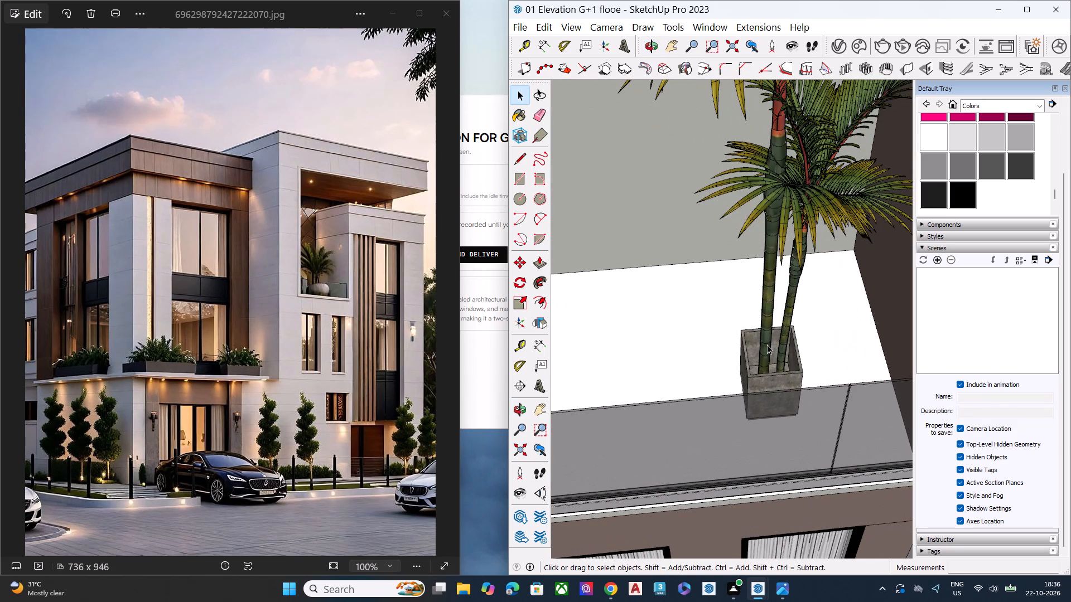
left_click(767, 344)
scroll(763, 353, "up", 2)
scroll(762, 357, "down", 1)
scroll(761, 360, "up", 4)
key("m")
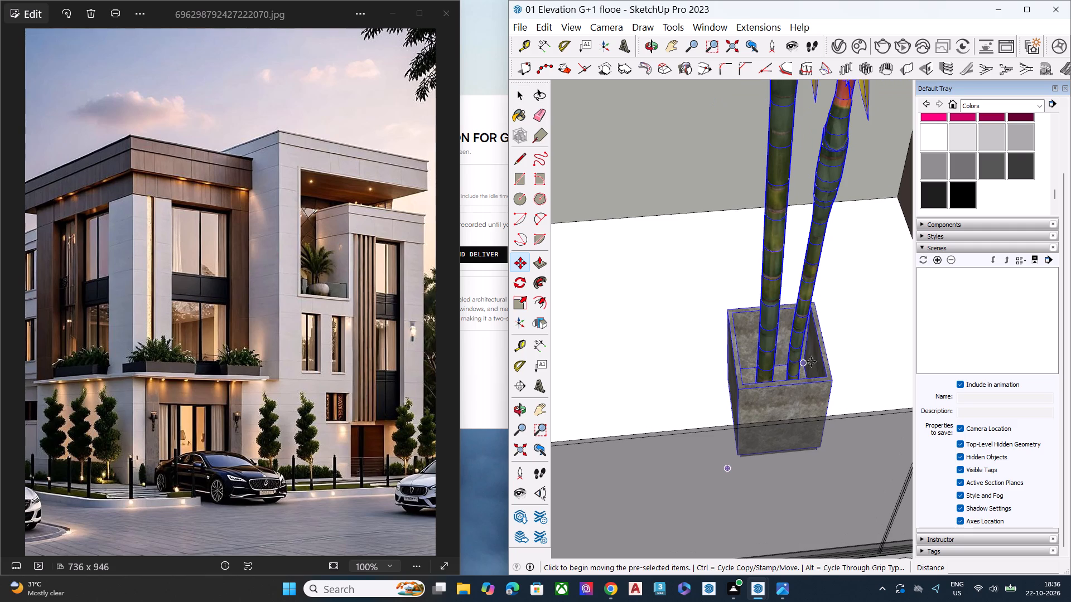
left_click(834, 377)
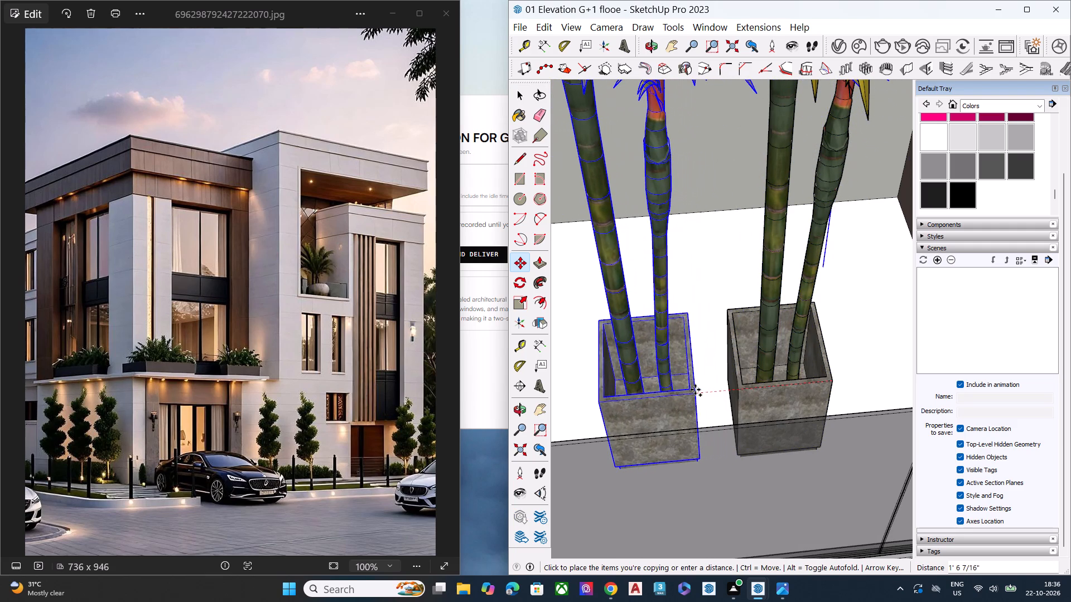
left_click(692, 389)
key("space")
Examine the pair of potted palms on the upper balcony against the whole side elevation.
scroll(707, 354, "down", 5)
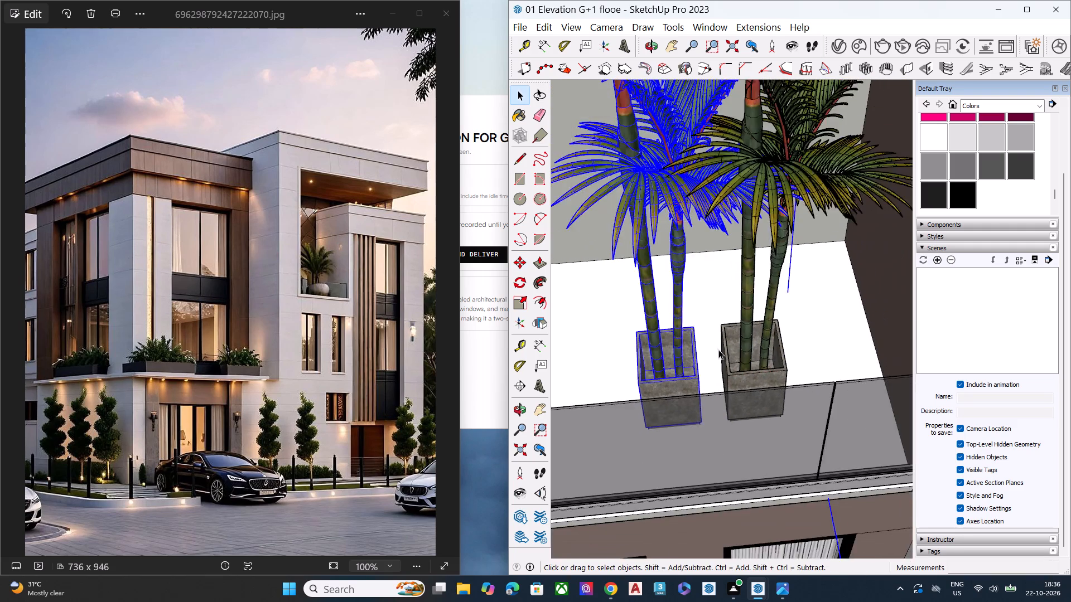
scroll(718, 349, "down", 8)
scroll(739, 348, "up", 1)
scroll(739, 348, "down", 7)
middle_click_drag(754, 410, 827, 287)
scroll(823, 291, "up", 1)
scroll(739, 318, "down", 5)
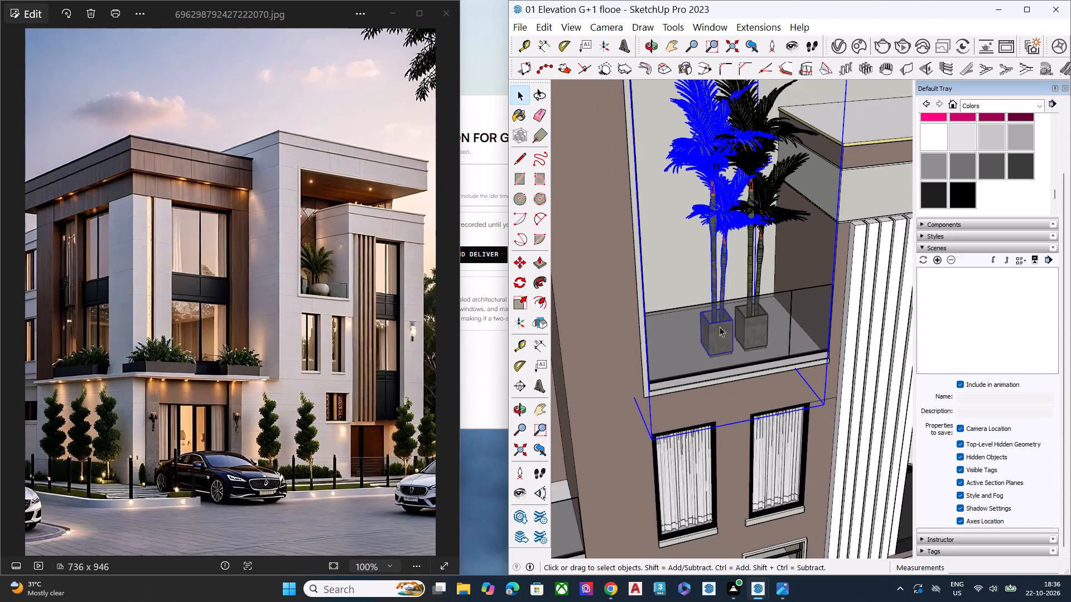
scroll(720, 327, "down", 2)
scroll(767, 287, "down", 1)
scroll(767, 288, "up", 1)
scroll(766, 292, "down", 16)
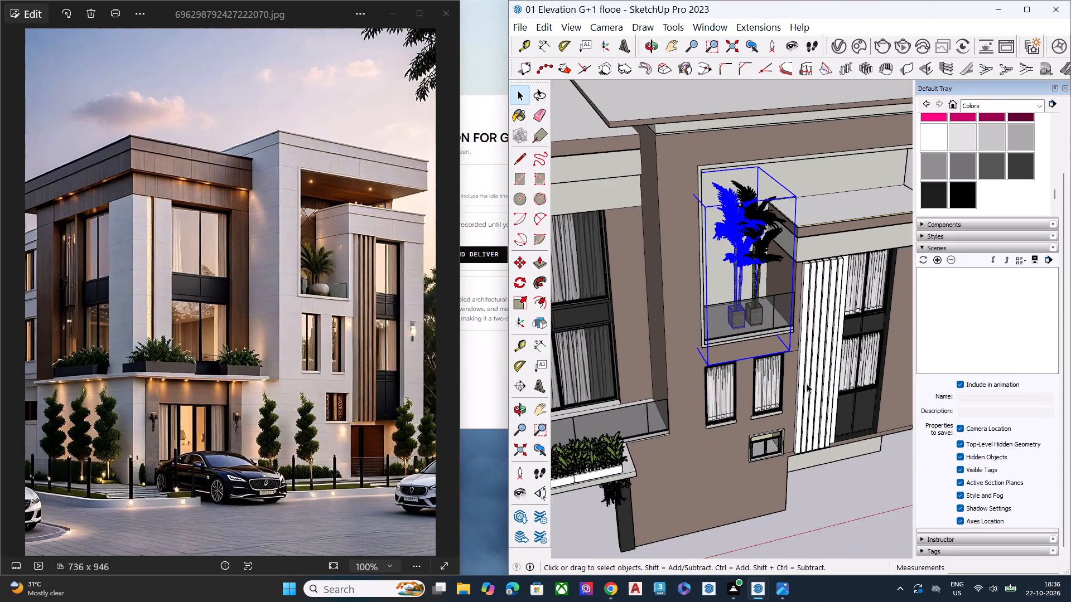
left_click(840, 475)
middle_click_drag(794, 487, 826, 345)
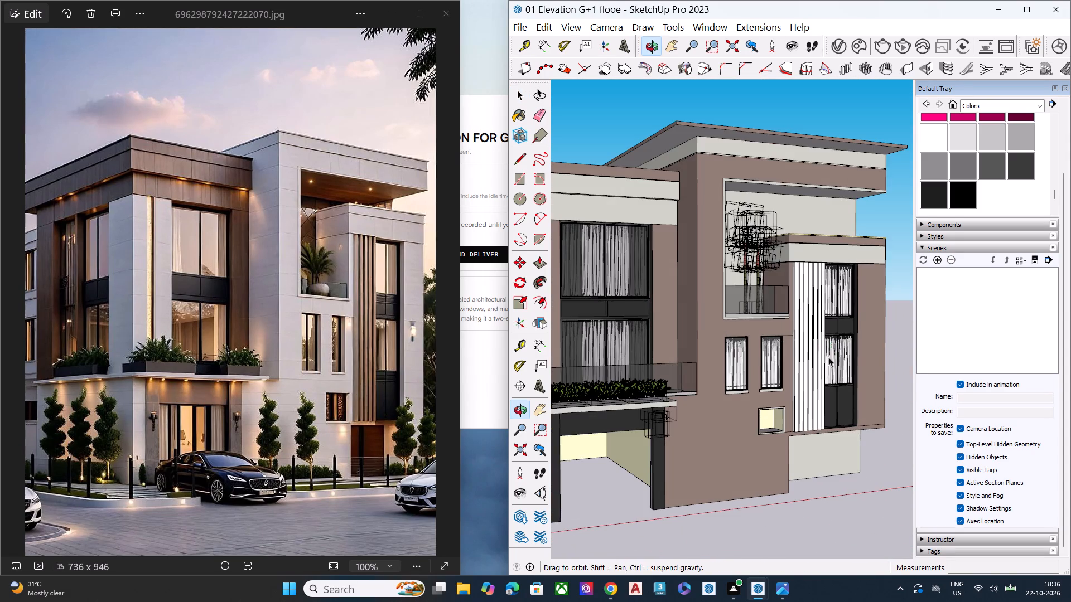
key("space")
left_click(838, 469)
left_click(847, 488)
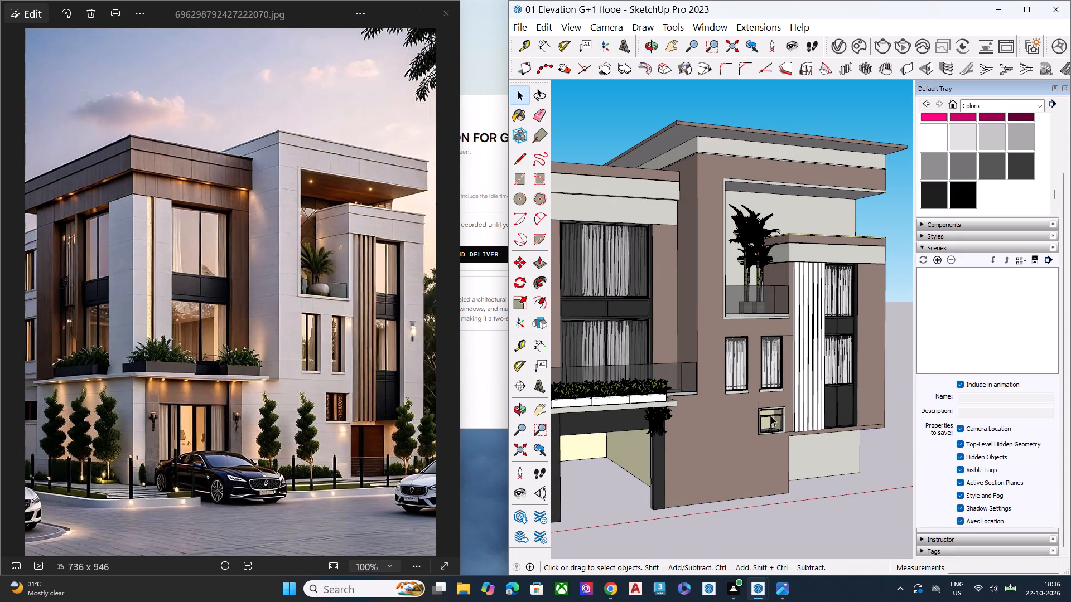
Select both potted palms on the upper balcony.
middle_click_drag(732, 320, 760, 467)
scroll(771, 301, "up", 14)
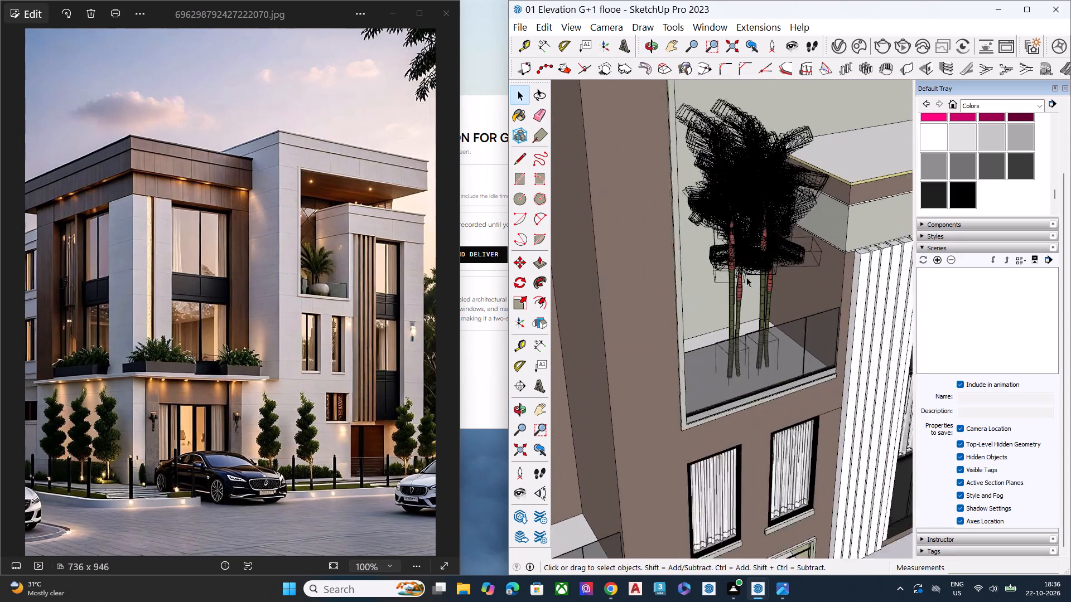
scroll(746, 277, "up", 3)
left_click(726, 308)
left_click(729, 292)
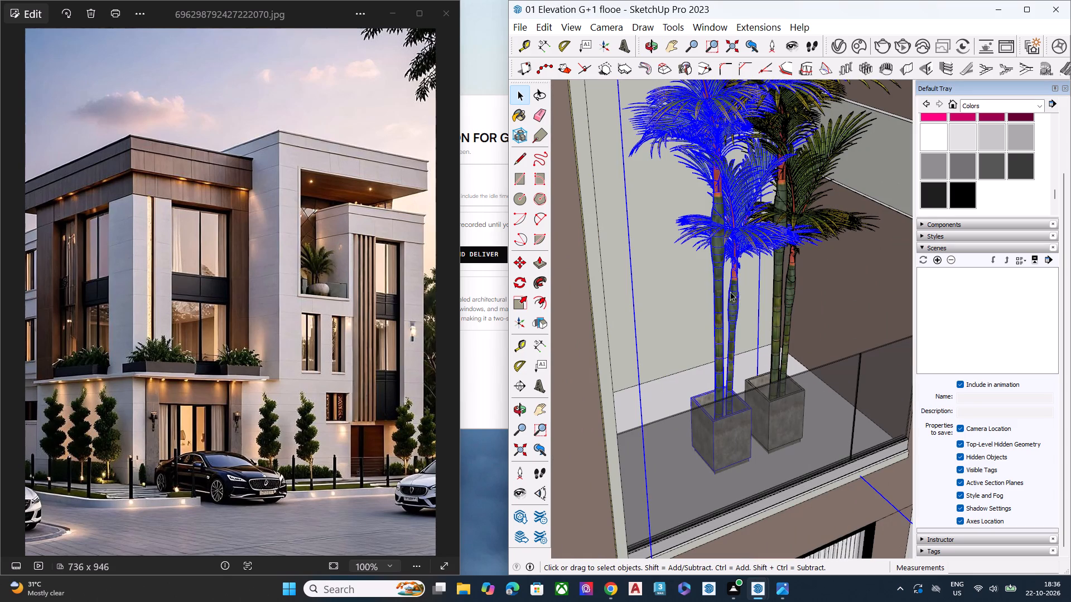
left_click(793, 285)
middle_click_drag(701, 315, 747, 403)
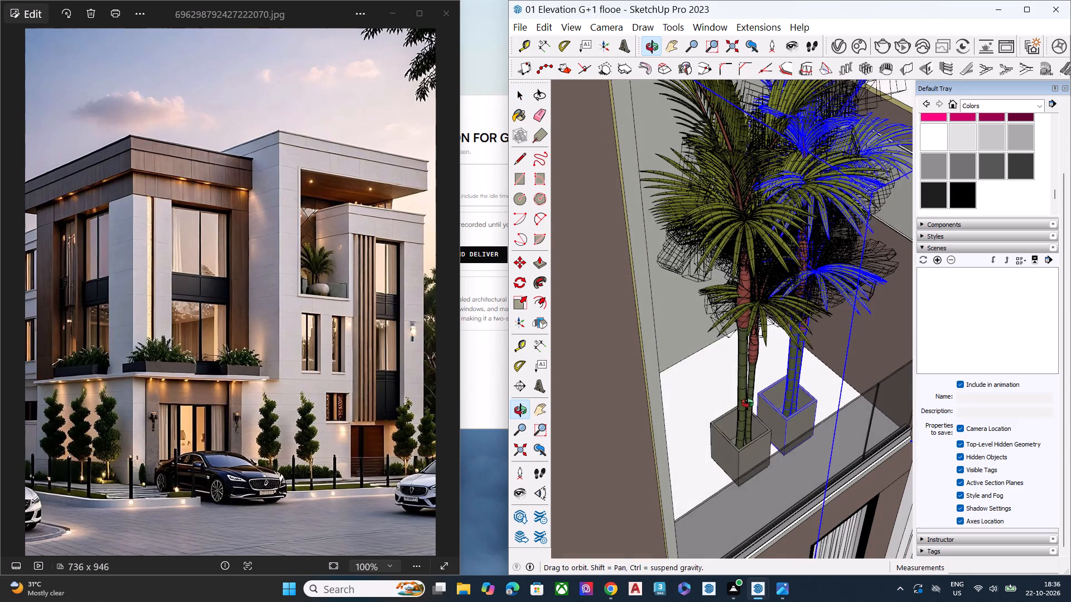
middle_click_drag(747, 403, 749, 405)
key("m")
scroll(678, 290, "down", 5)
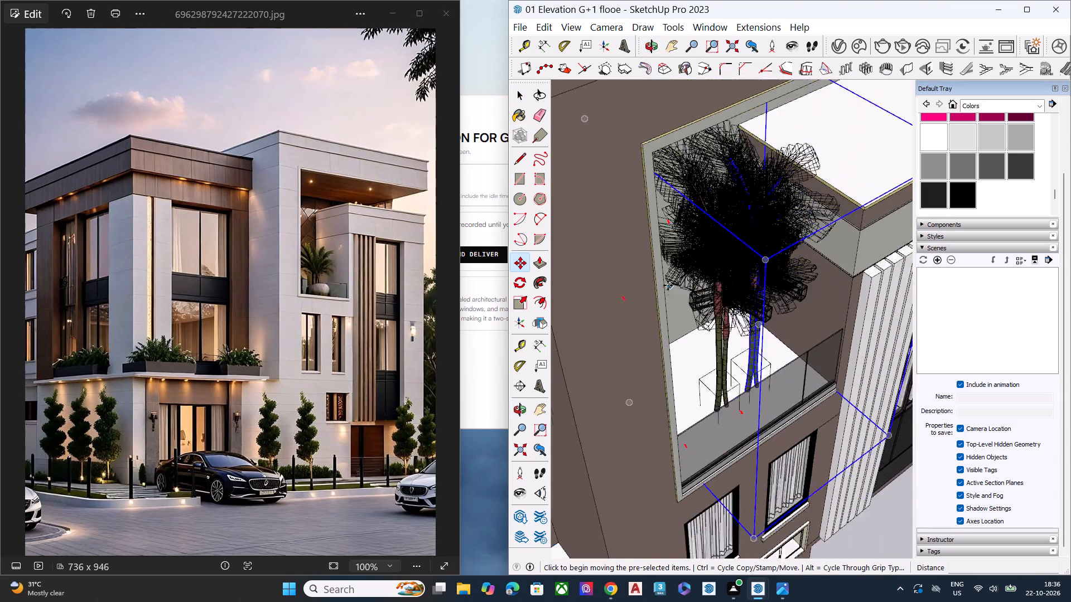
scroll(668, 285, "down", 3)
scroll(683, 313, "up", 7)
key("space")
left_click(711, 389, "ctrl")
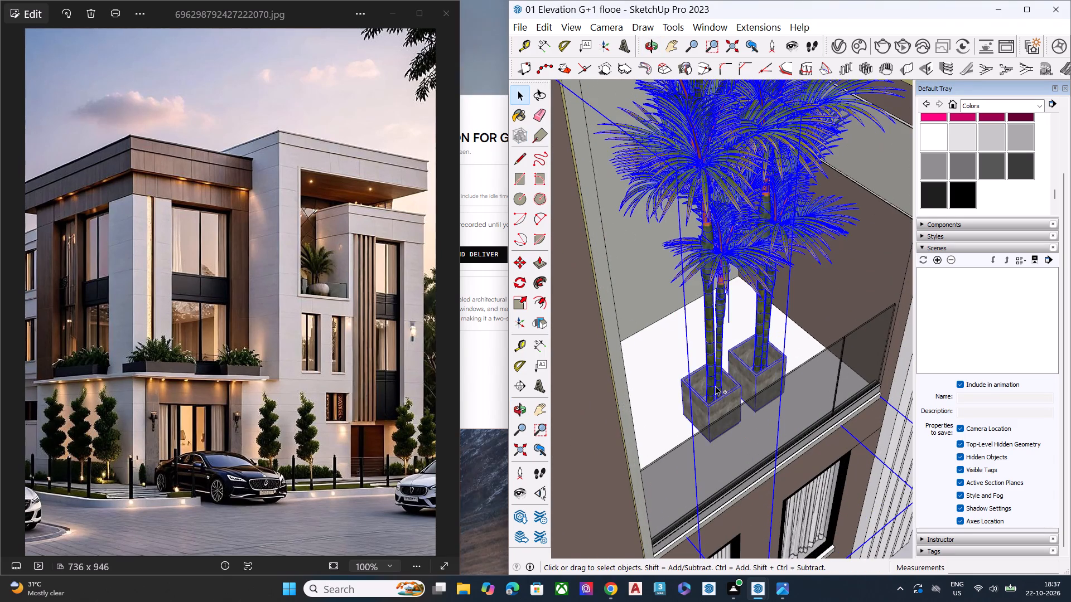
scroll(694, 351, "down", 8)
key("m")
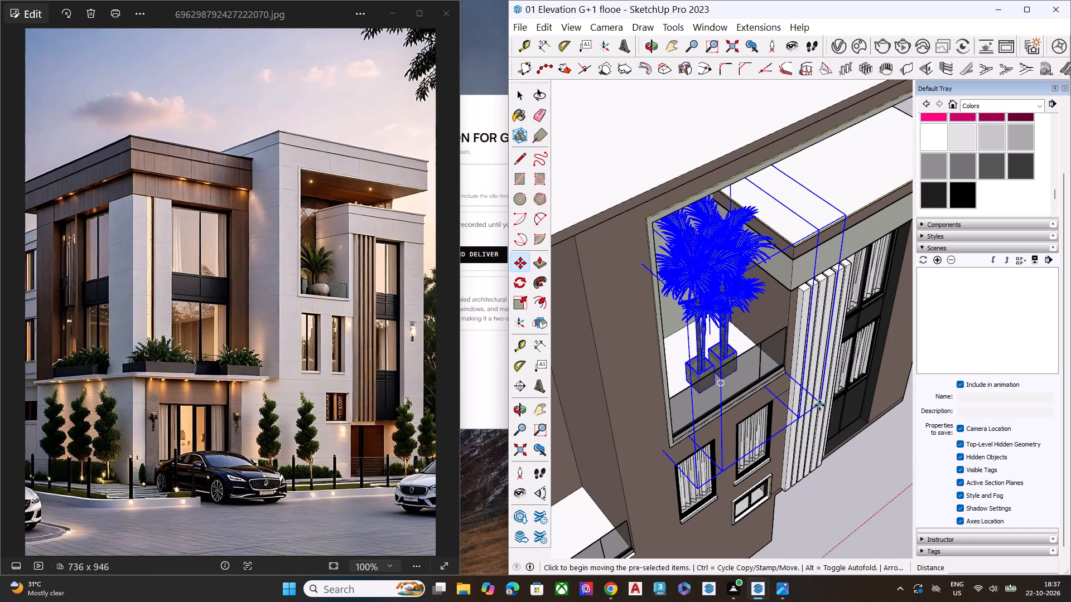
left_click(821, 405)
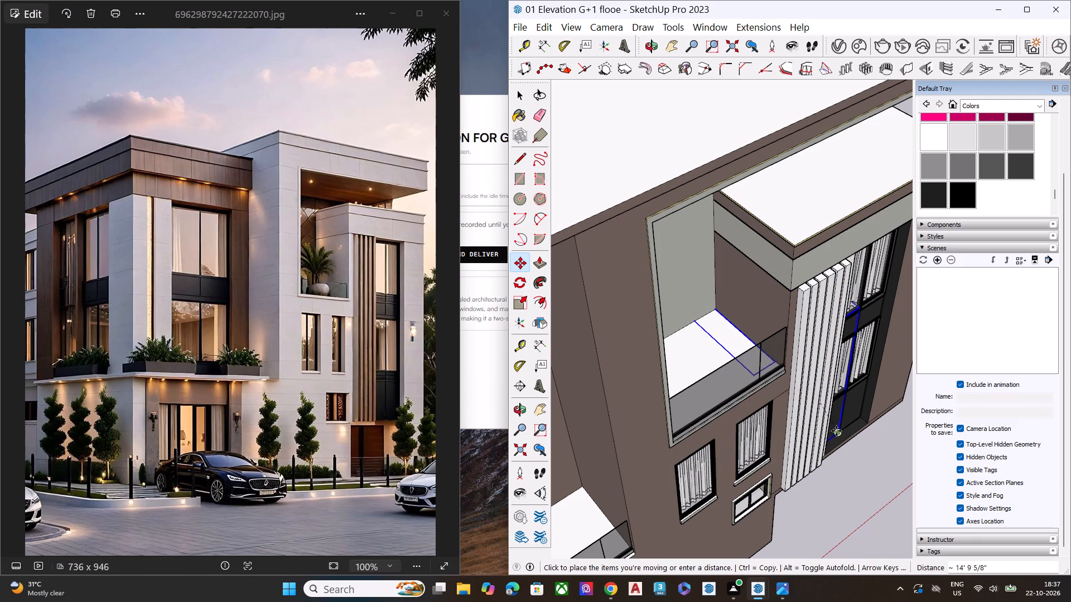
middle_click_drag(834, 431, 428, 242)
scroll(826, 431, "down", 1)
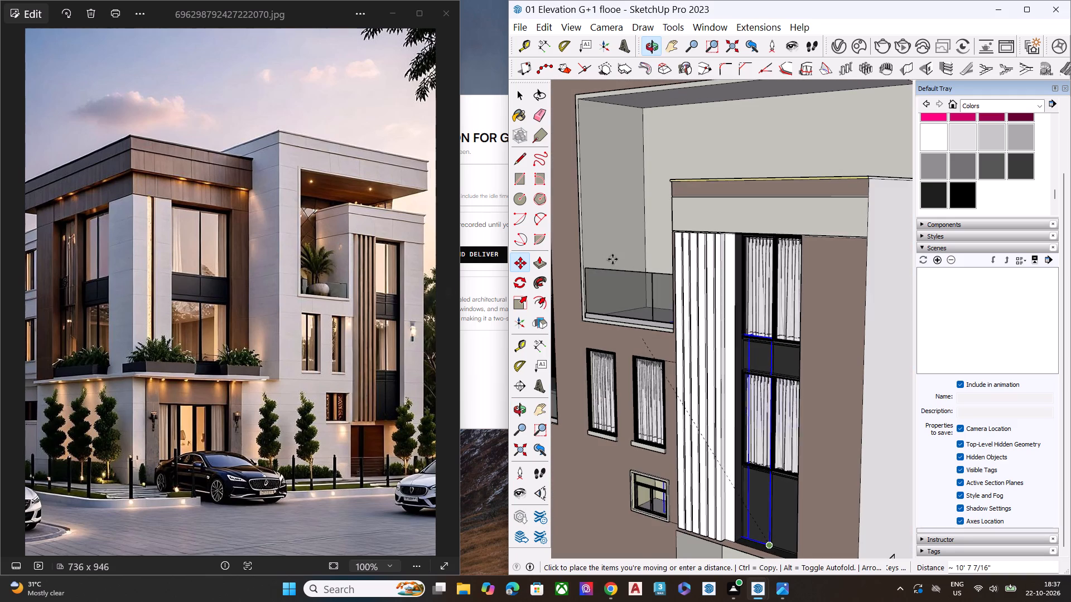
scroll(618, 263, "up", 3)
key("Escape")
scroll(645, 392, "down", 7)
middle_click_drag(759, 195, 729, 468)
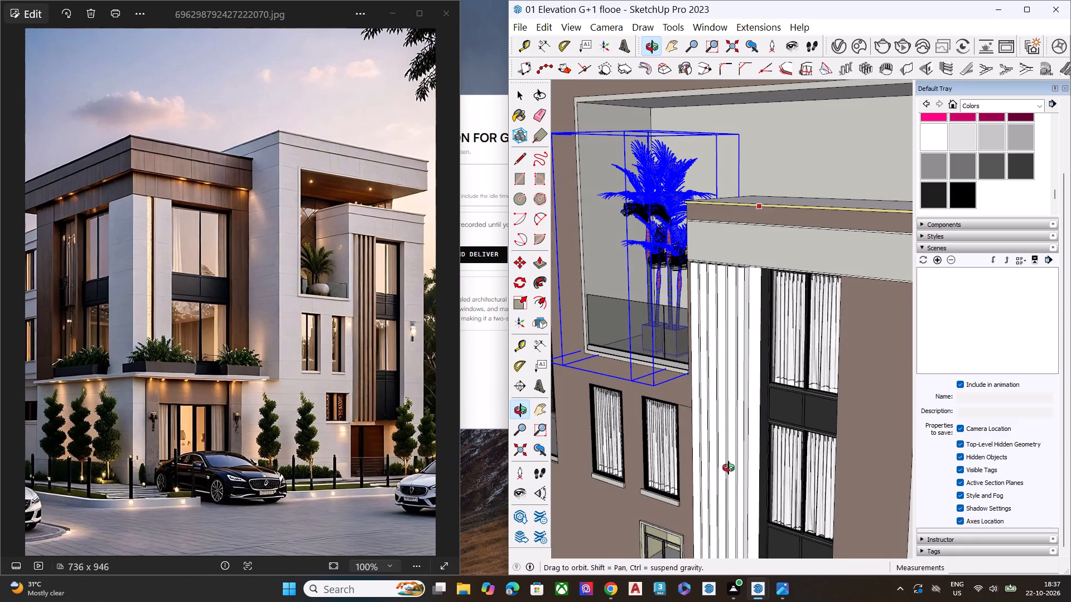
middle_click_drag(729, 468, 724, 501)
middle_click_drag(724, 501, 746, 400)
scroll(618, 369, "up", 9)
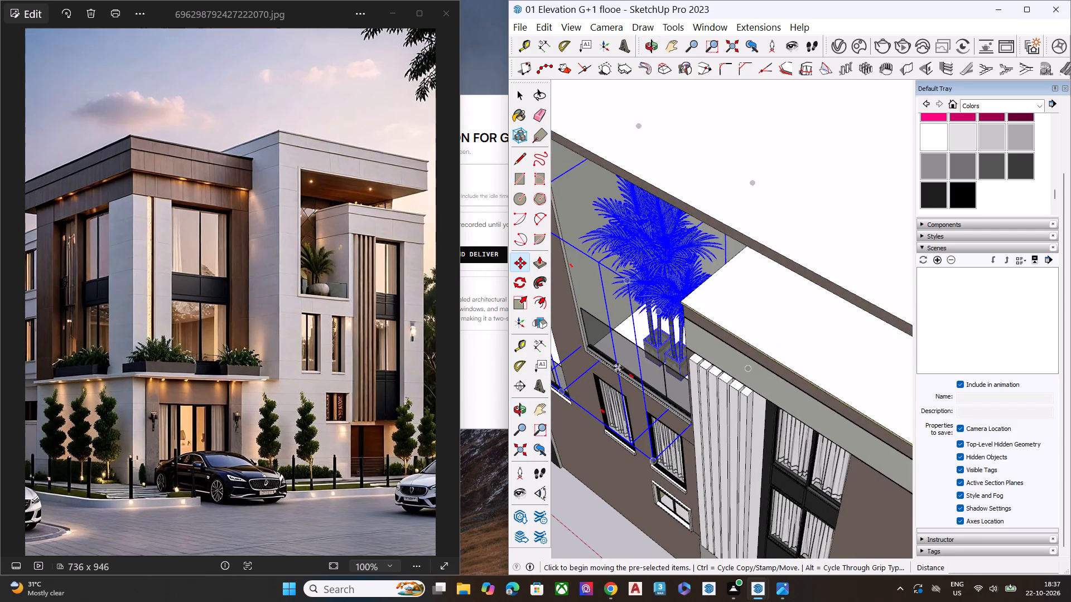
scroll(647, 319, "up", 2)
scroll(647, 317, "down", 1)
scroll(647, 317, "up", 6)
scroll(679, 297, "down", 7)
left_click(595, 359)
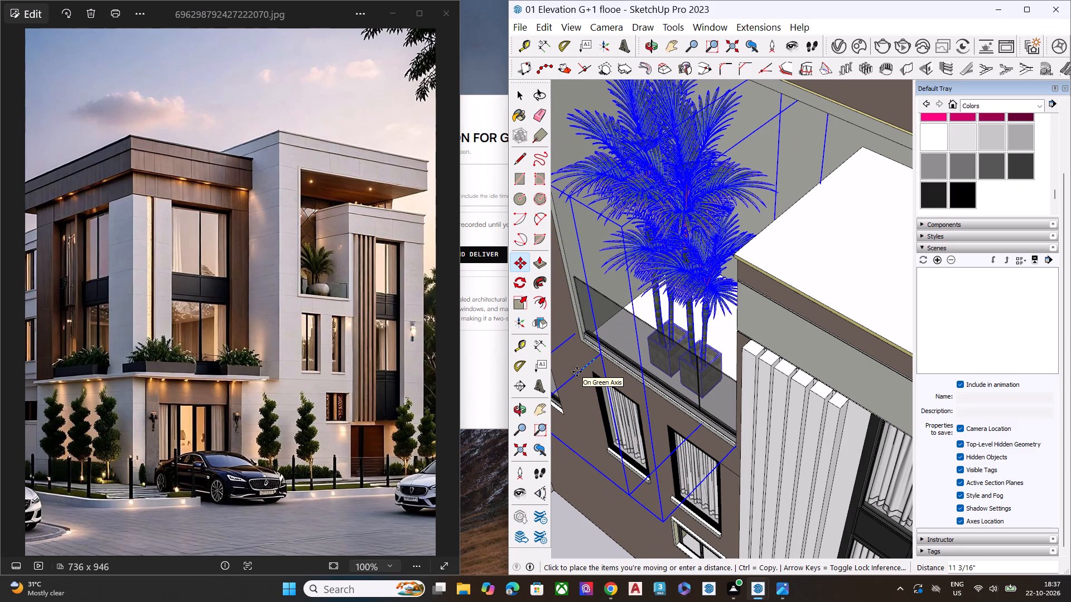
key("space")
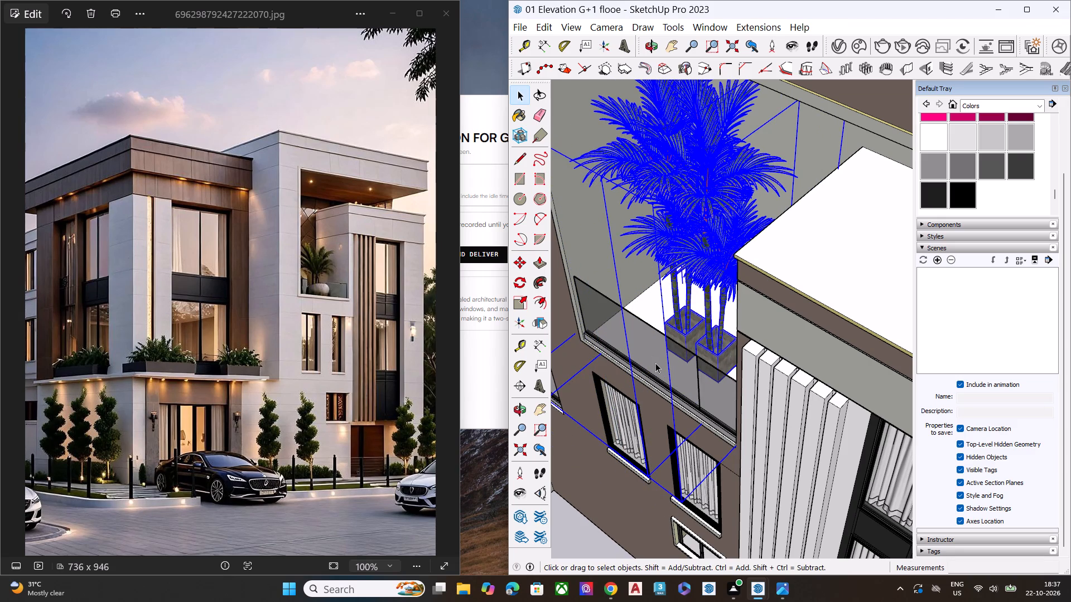
Move both potted palms together about 11 3/4" across the upper balcony floor towards the front railing.
key("m")
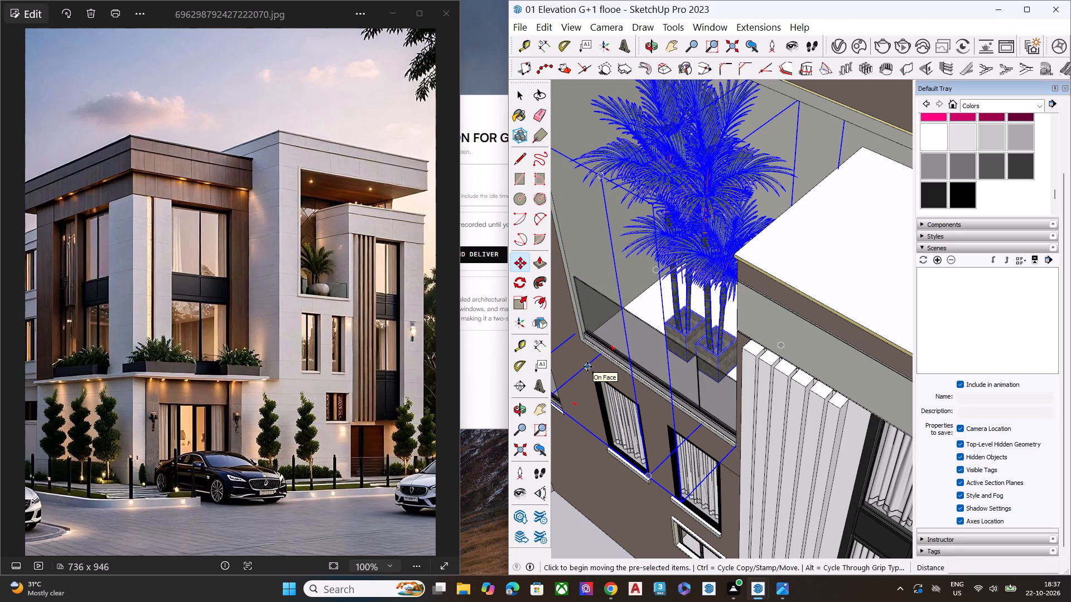
left_click(586, 366)
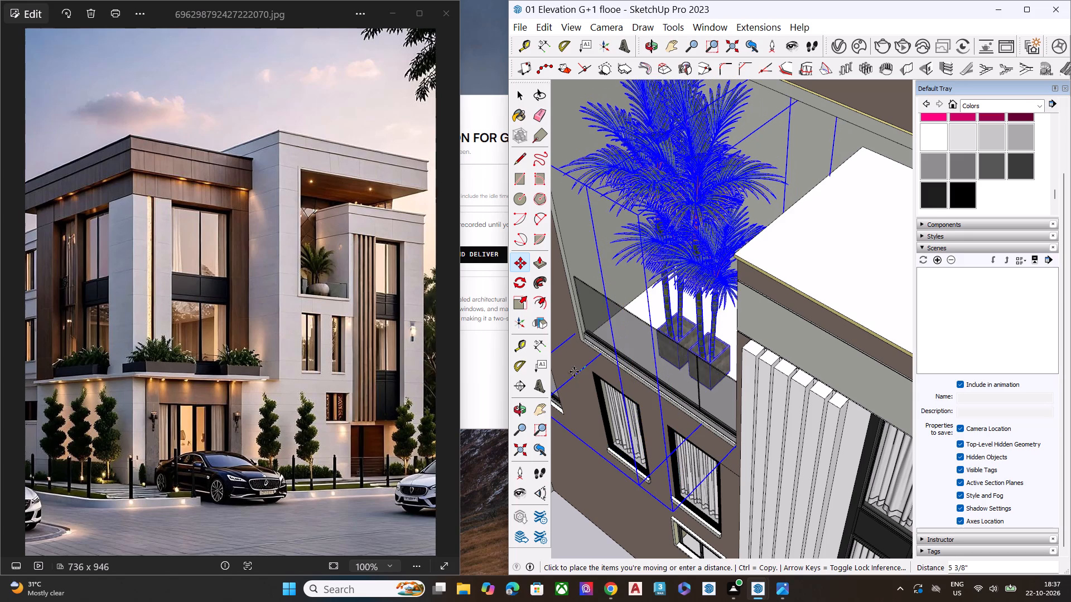
left_click(567, 378)
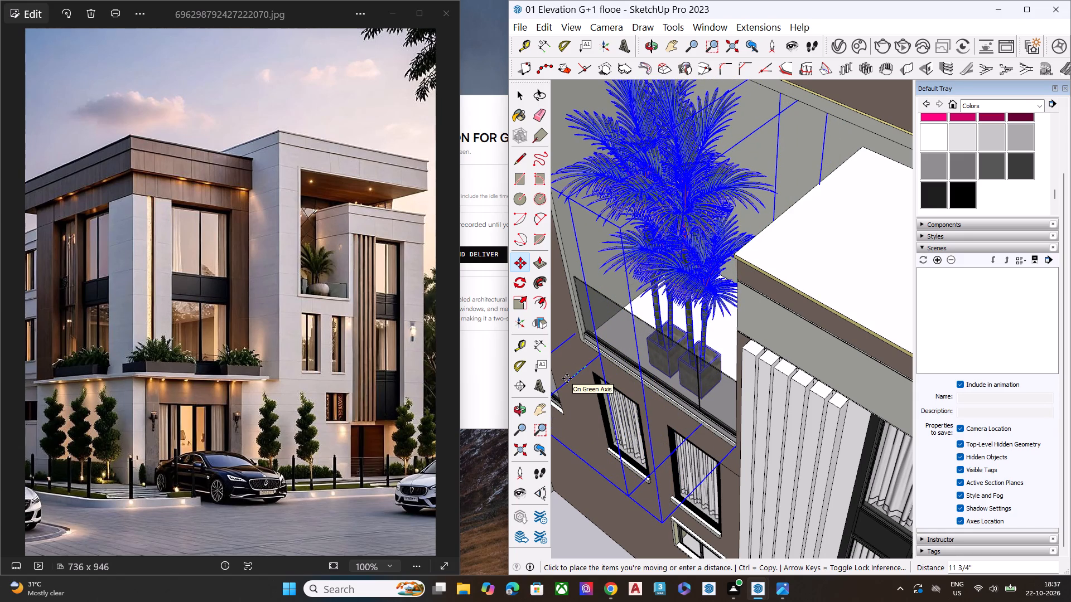
key("space")
key("space")
left_click(571, 522)
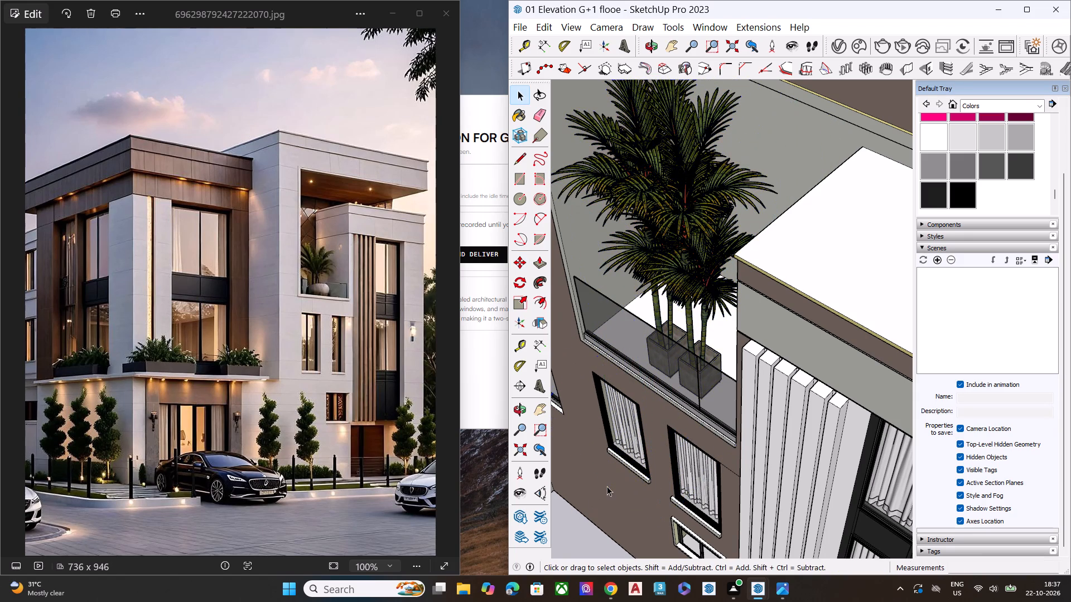
Move the potted palm nearer the brown side wall about 10 1/8" along the balcony, away from the other palm.
scroll(621, 477, "down", 7)
middle_click_drag(747, 435, 867, 313)
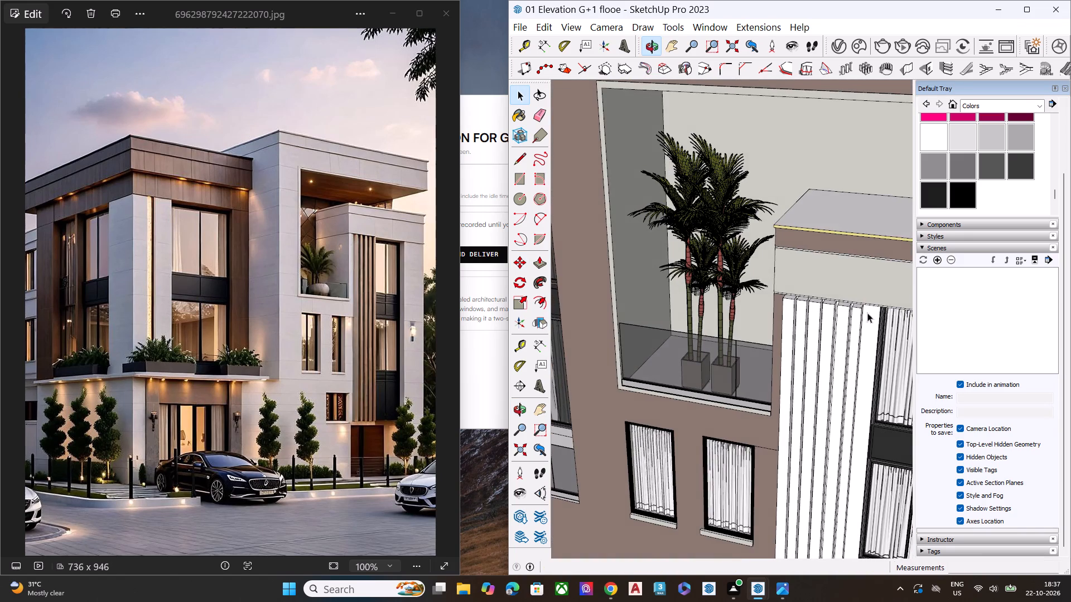
scroll(788, 329, "up", 7)
left_click(723, 288)
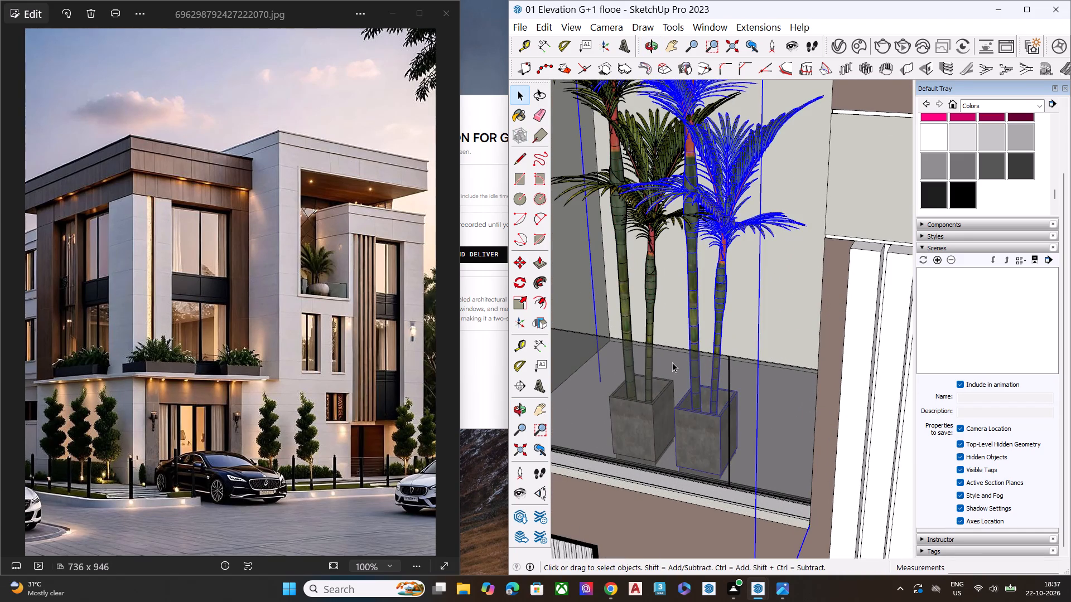
scroll(630, 361, "down", 5)
key("m")
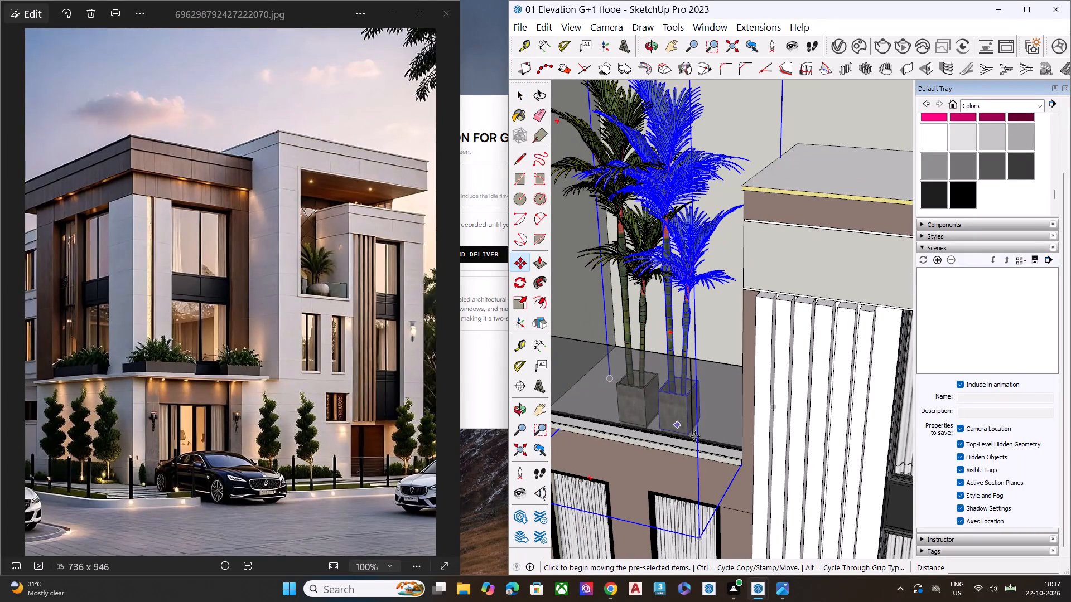
left_click(734, 480)
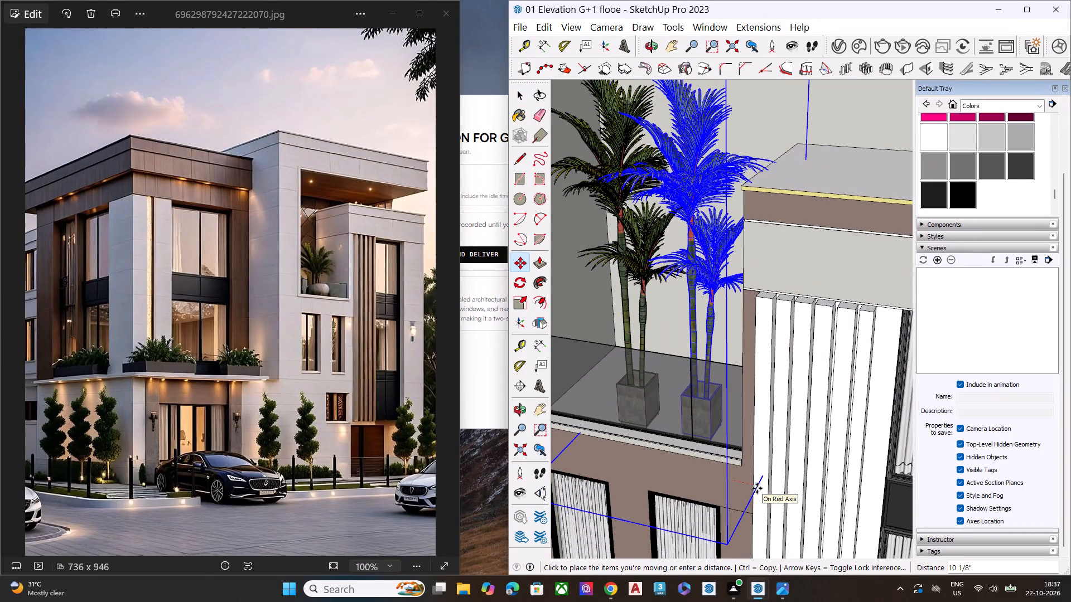
left_click(757, 488)
key("space")
scroll(665, 342, "down", 9)
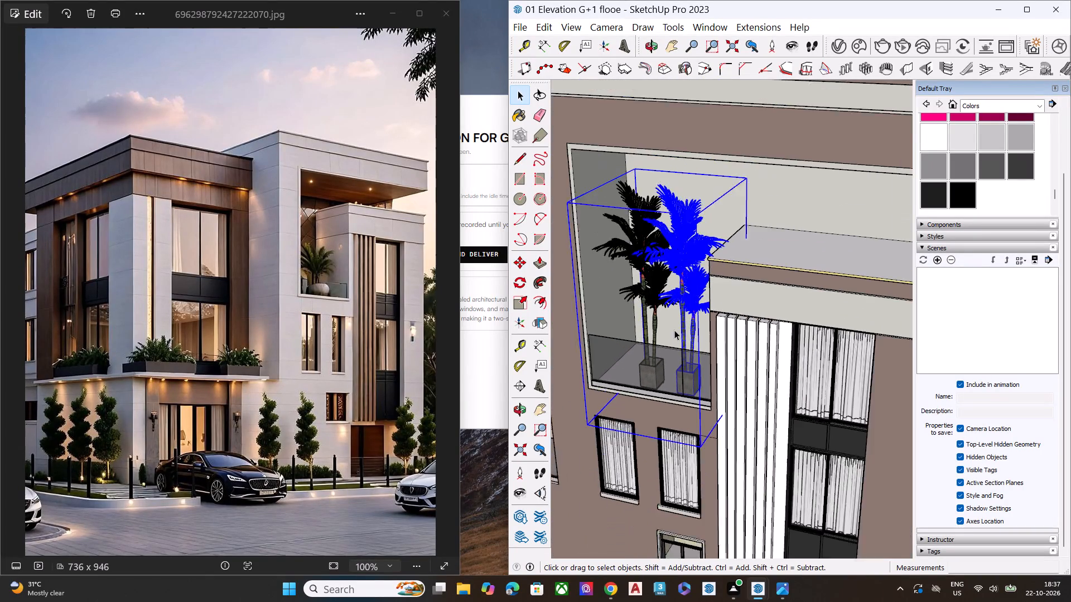
scroll(674, 315, "down", 18)
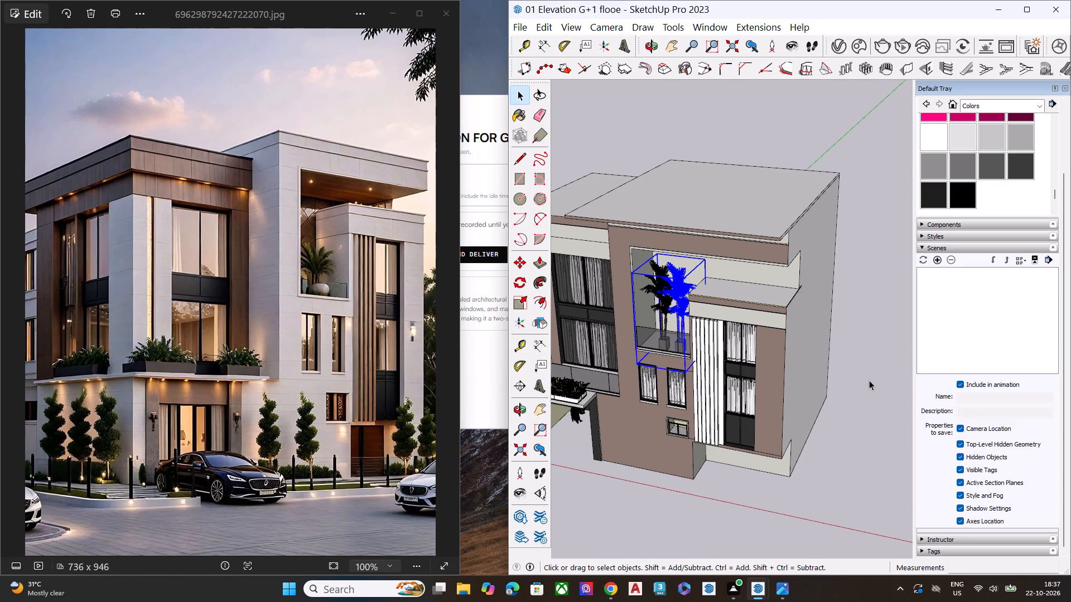
left_click(870, 380)
Examine the spacing of the two balcony palms against the whole front and side elevation and the roof.
middle_click_drag(689, 438, 858, 349)
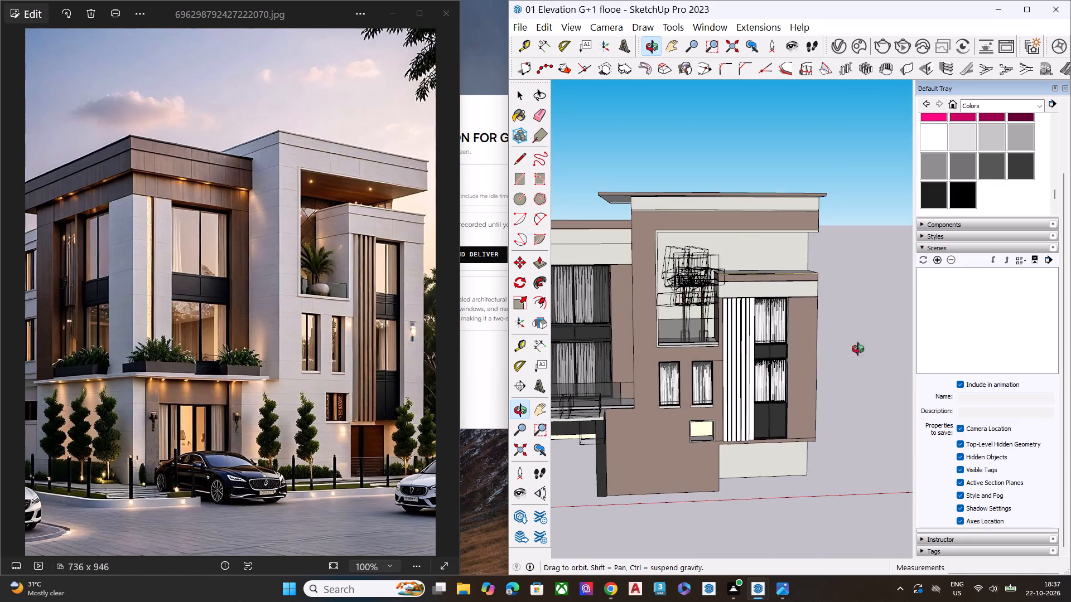
middle_click_drag(858, 349, 884, 352)
scroll(831, 409, "down", 8)
middle_click_drag(699, 463, 764, 394)
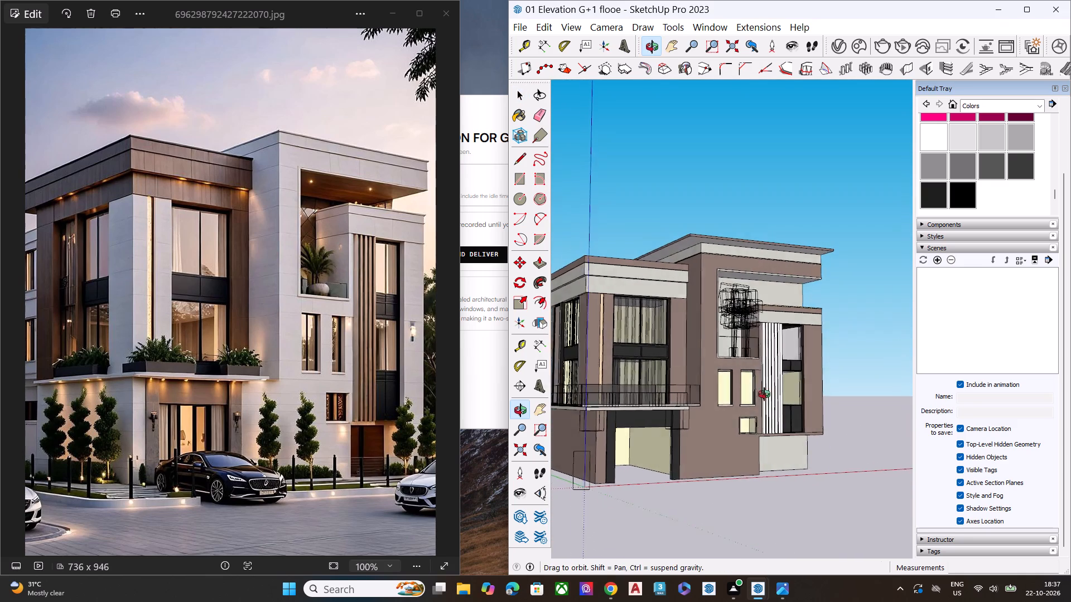
middle_click_drag(764, 394, 772, 390)
left_click(804, 479)
scroll(585, 352, "up", 1)
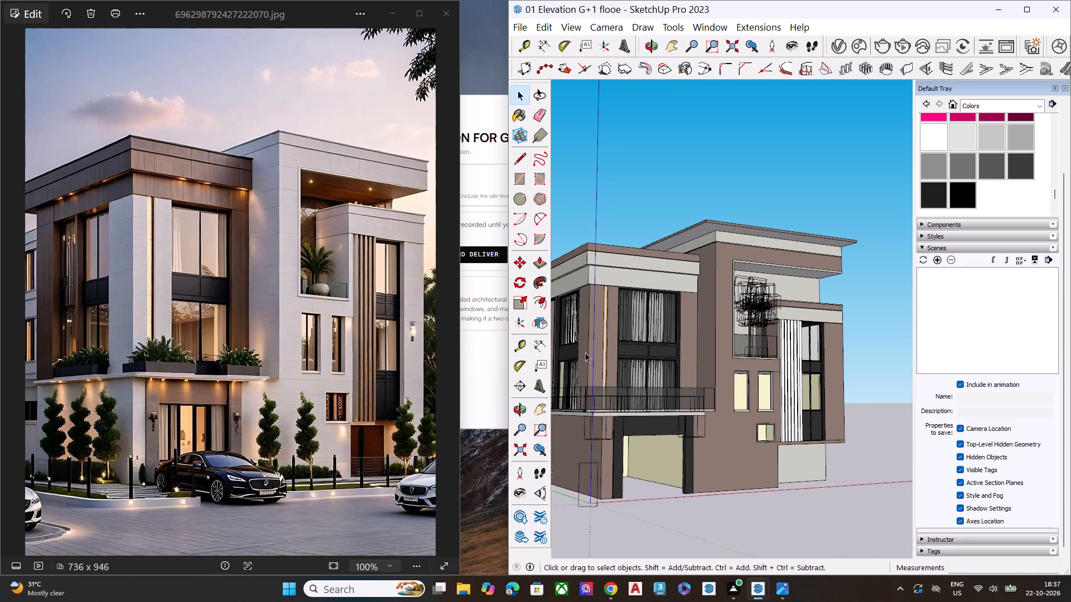
scroll(585, 352, "up", 1)
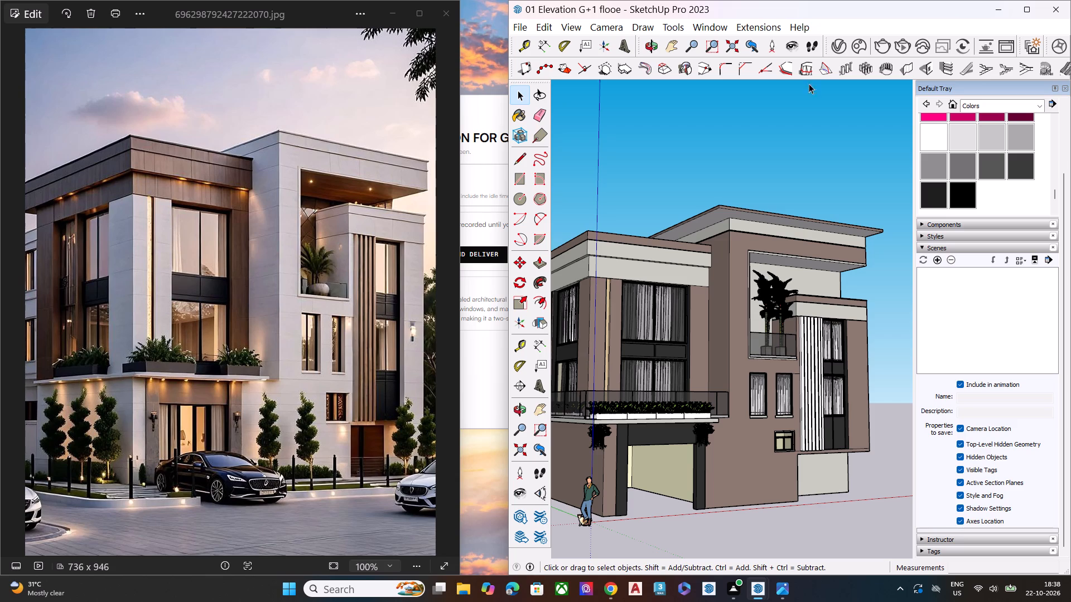
scroll(742, 256, "down", 4)
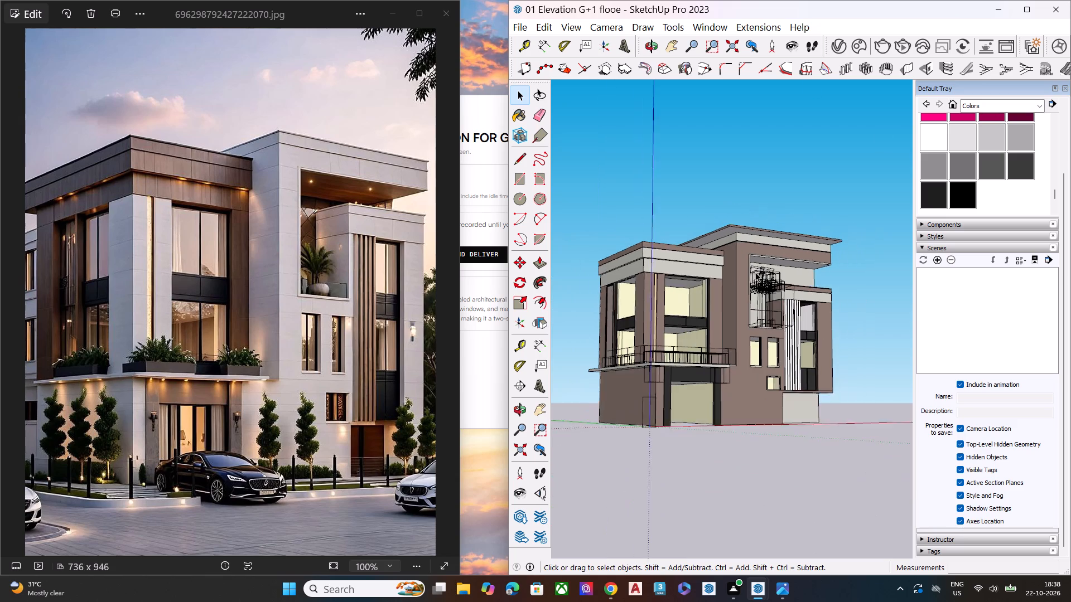
scroll(755, 272, "down", 1)
middle_click_drag(752, 320, 702, 373)
scroll(639, 403, "up", 2)
scroll(684, 377, "down", 1)
scroll(710, 371, "up", 5)
middle_click_drag(817, 222, 703, 216)
scroll(758, 216, "up", 19)
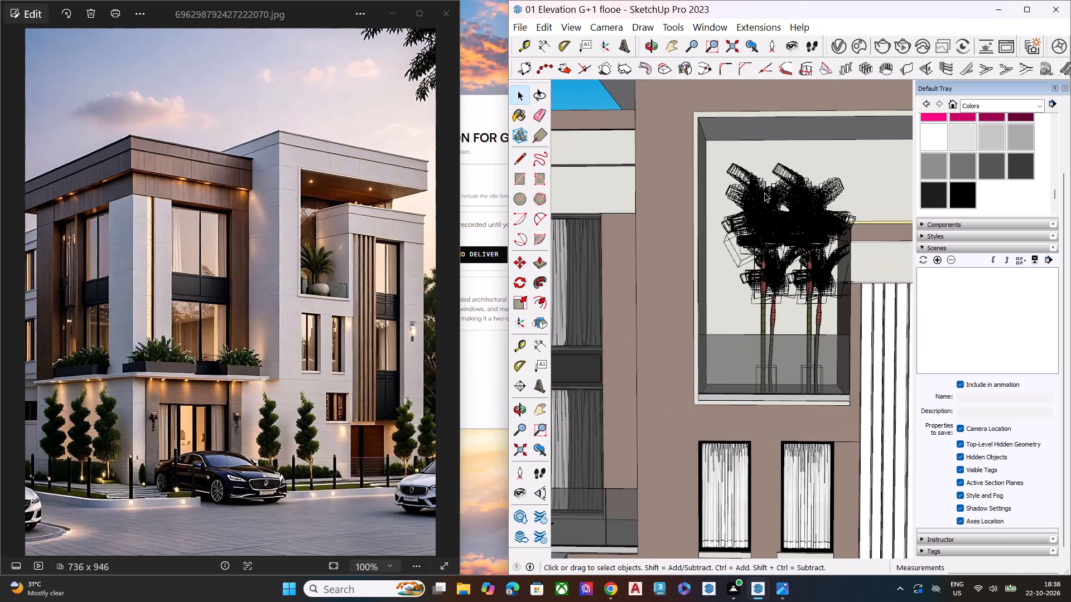
scroll(761, 204, "down", 16)
middle_click_drag(750, 256, 730, 441)
middle_click_drag(776, 225, 646, 159)
scroll(713, 247, "up", 3)
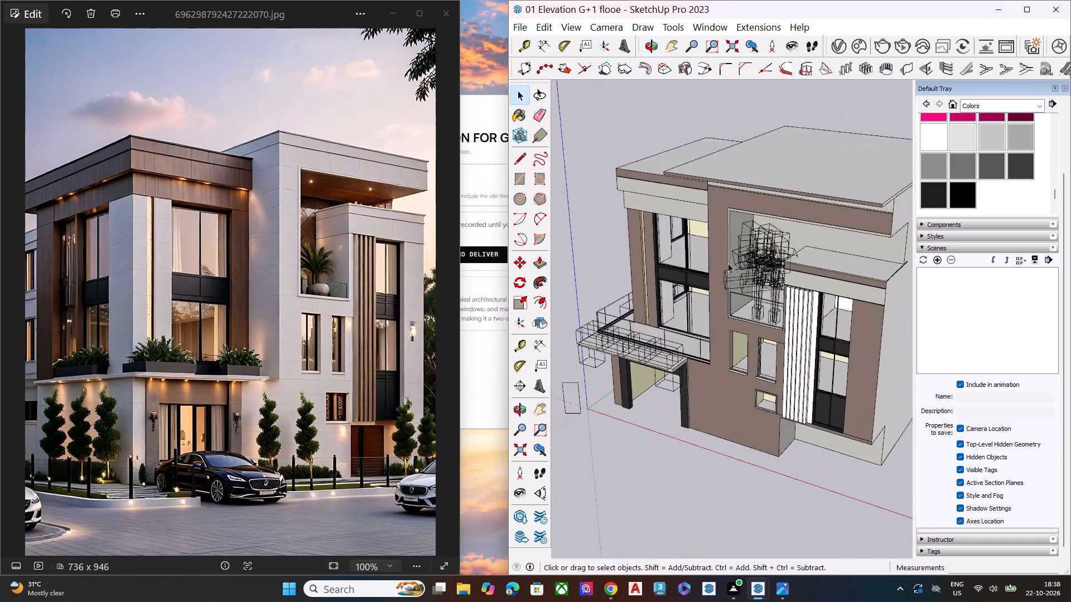
scroll(728, 263, "up", 3)
scroll(730, 263, "down", 7)
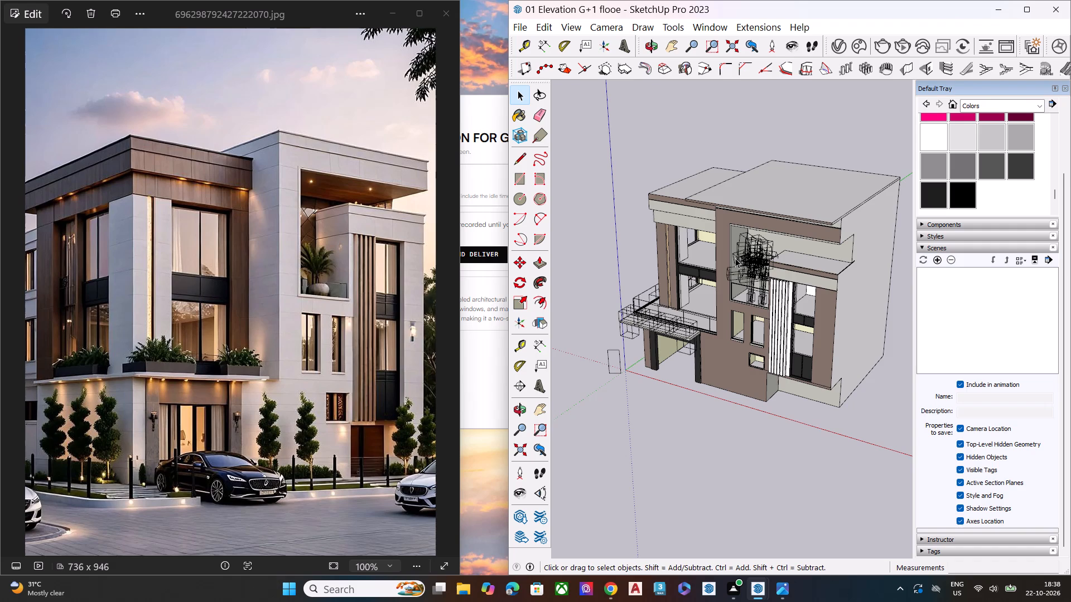
left_click(738, 423)
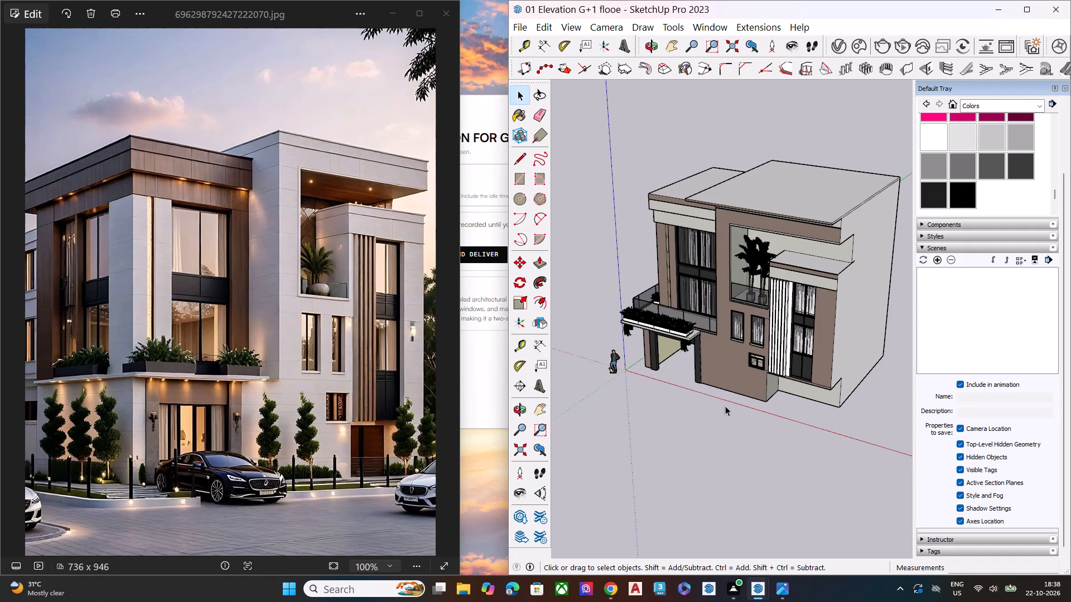
Examine the entrance porch, balcony planters and hanging plants from close up and against the whole building.
middle_click_drag(689, 362, 663, 297)
scroll(663, 298, "up", 8)
left_click(669, 446)
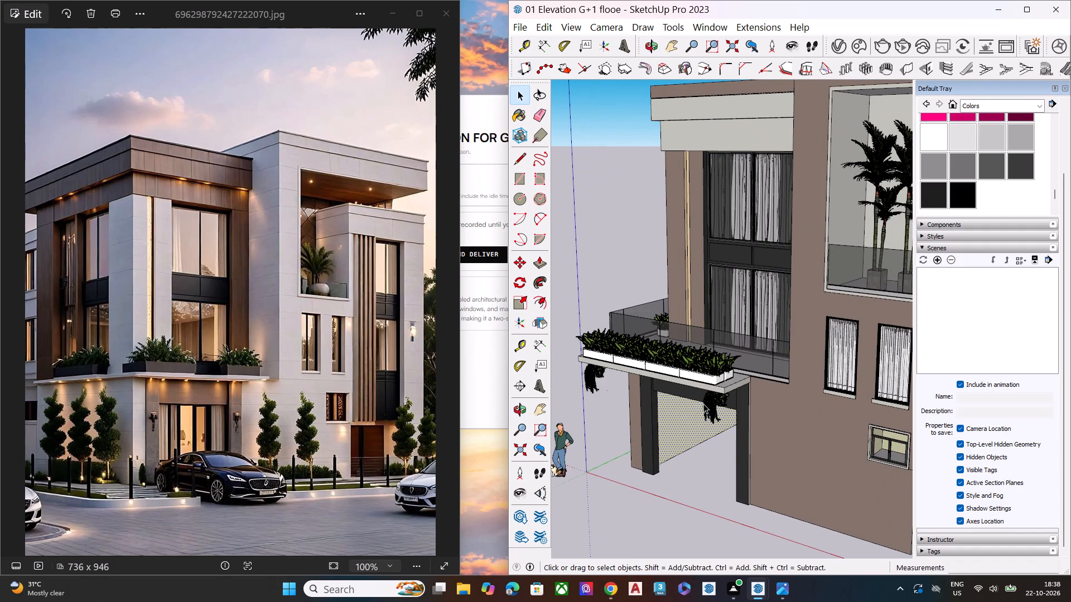
middle_click_drag(704, 367, 756, 283)
left_click(607, 469)
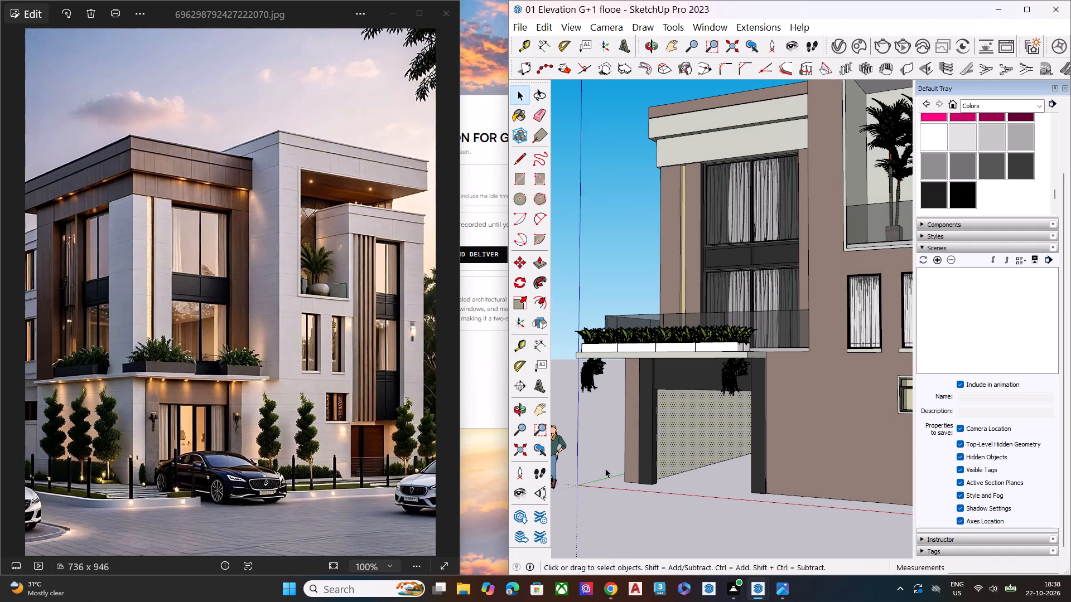
scroll(673, 399, "down", 2)
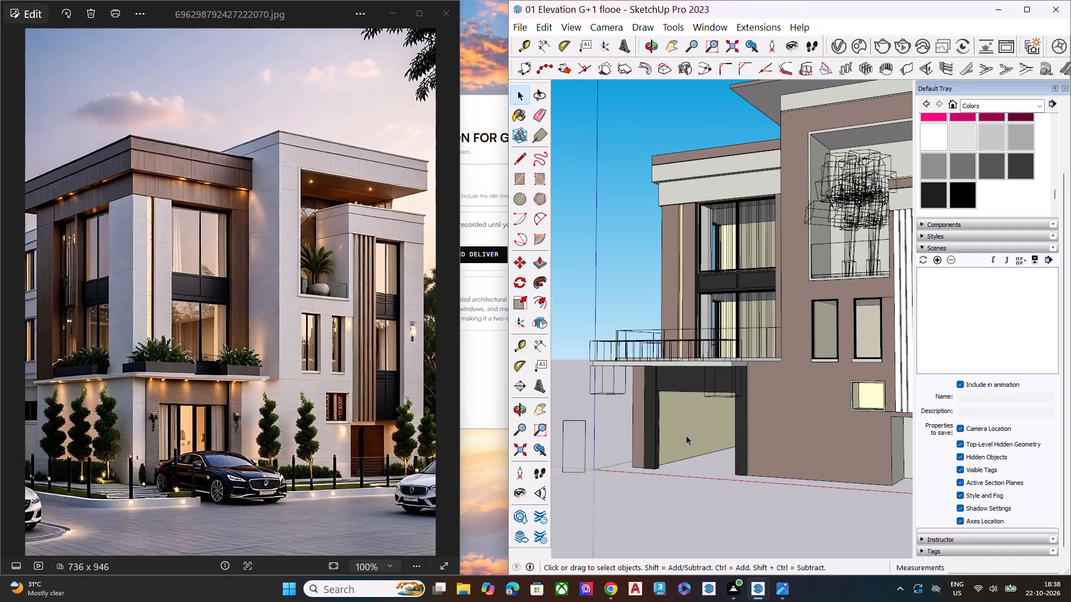
scroll(688, 436, "down", 5)
middle_click_drag(817, 429, 702, 467)
left_click(730, 489)
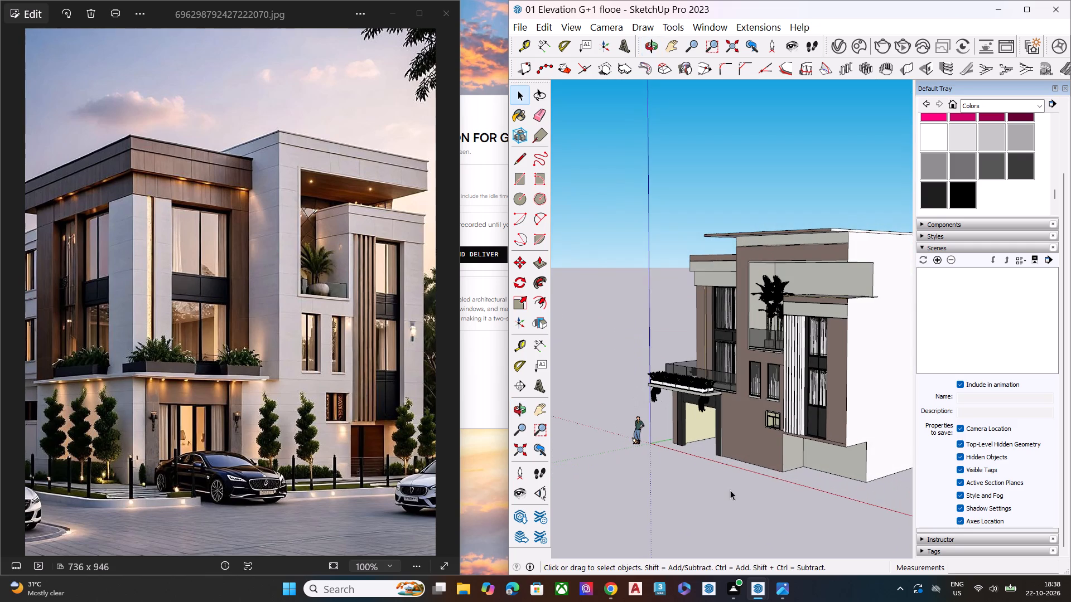
Examine the building's front and side massing, roof, windows and balcony palms from a distance, from above and from close up.
scroll(753, 430, "up", 1)
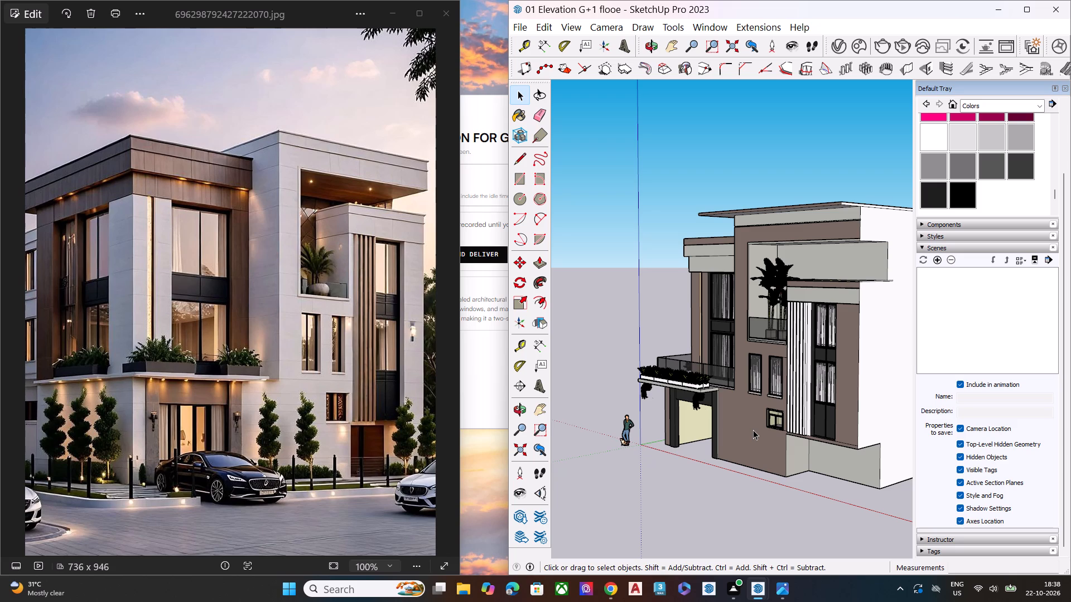
scroll(623, 327, "down", 5)
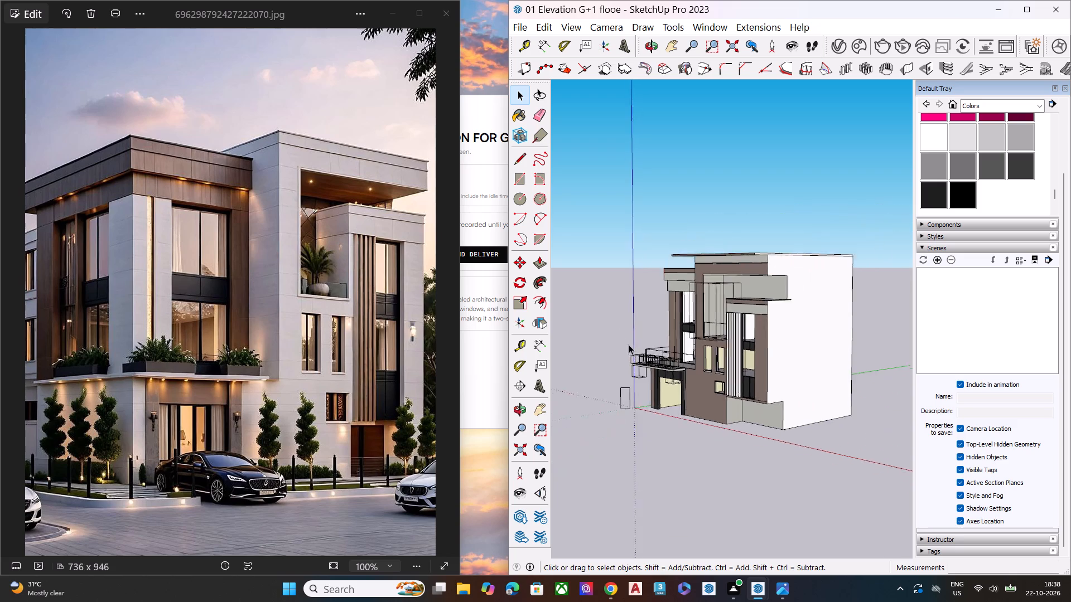
scroll(629, 344, "down", 2)
middle_click_drag(755, 372, 794, 359)
scroll(760, 390, "up", 4)
left_click(663, 468)
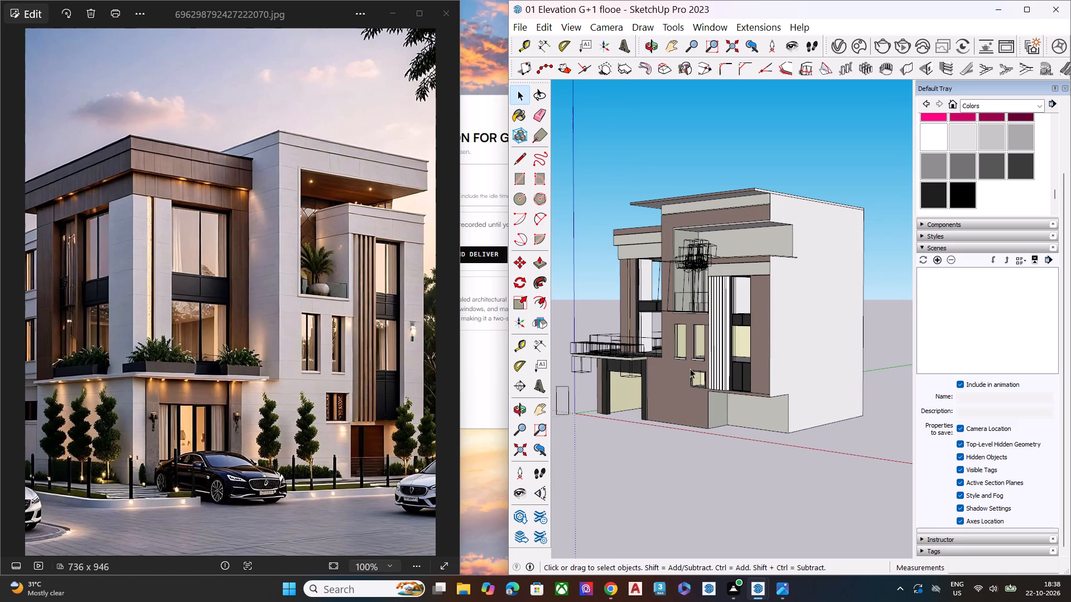
middle_click_drag(690, 368, 702, 442)
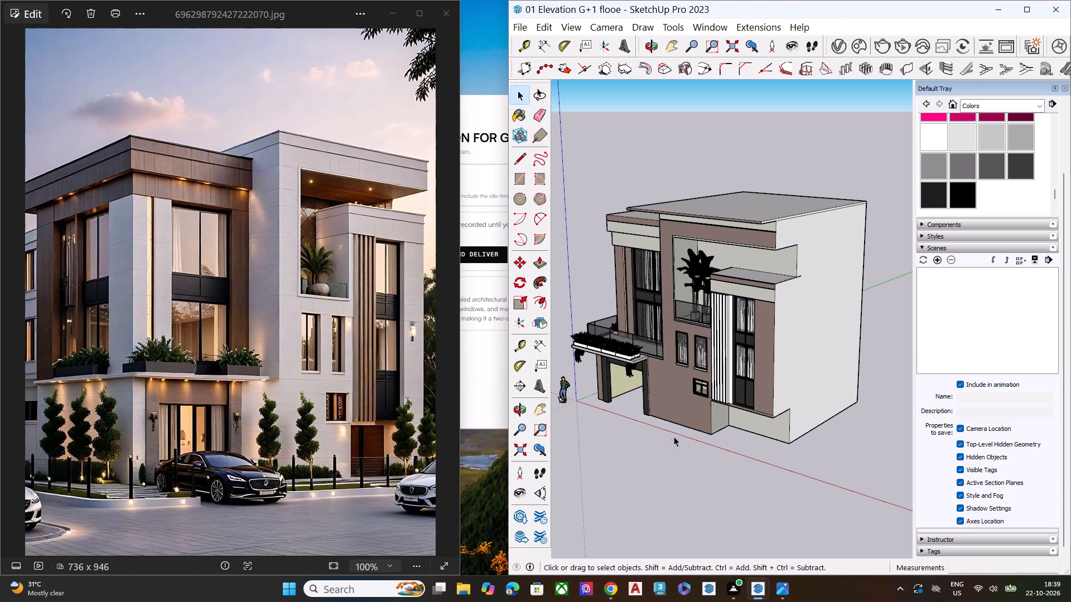
scroll(624, 378, "up", 5)
middle_click_drag(774, 344, 808, 295)
scroll(808, 295, "up", 1)
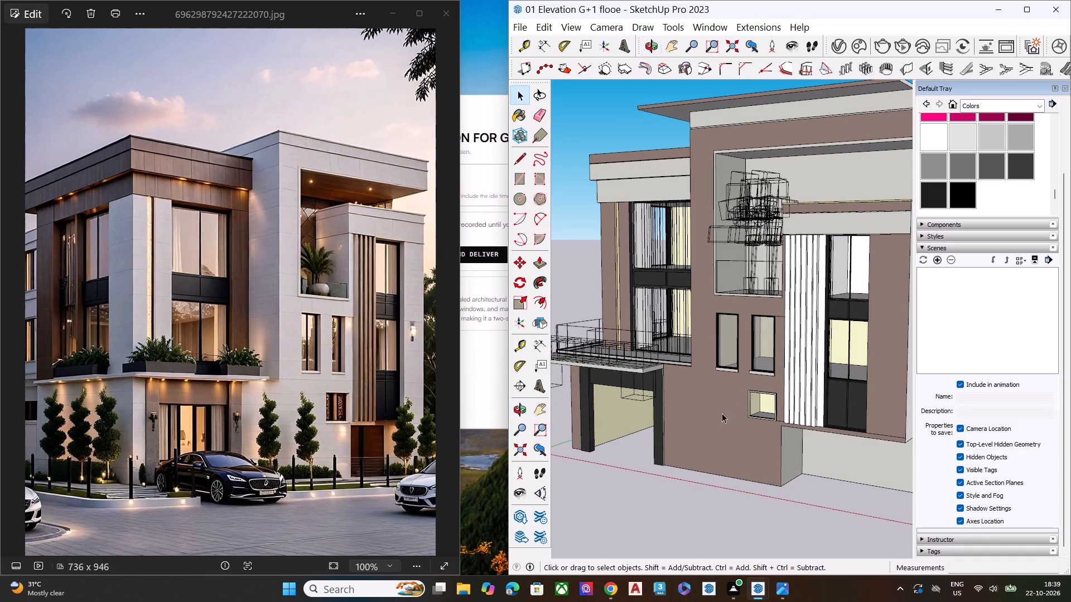
left_click(631, 480)
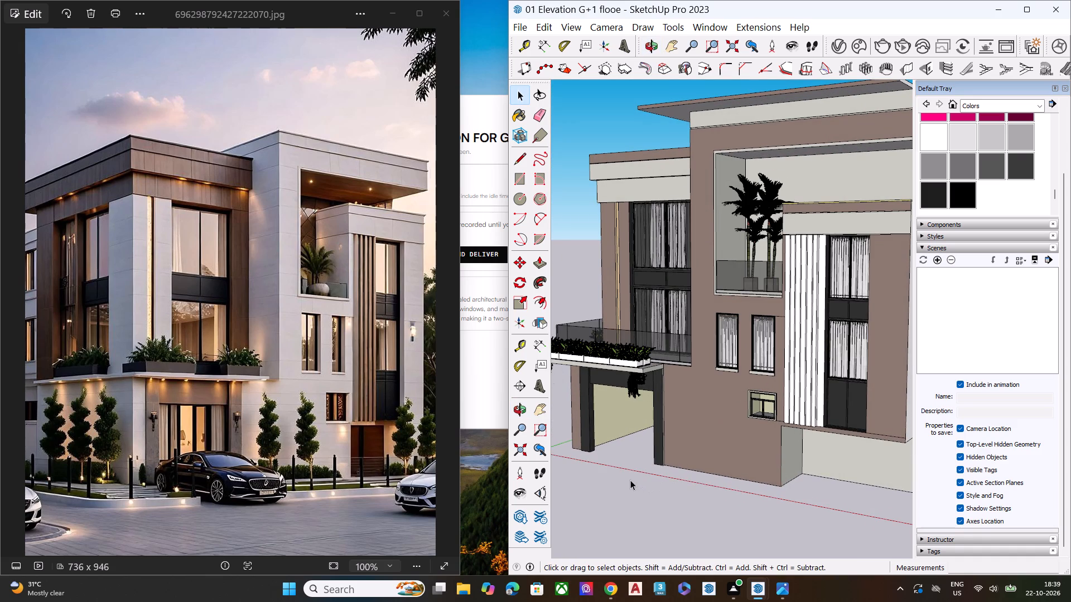
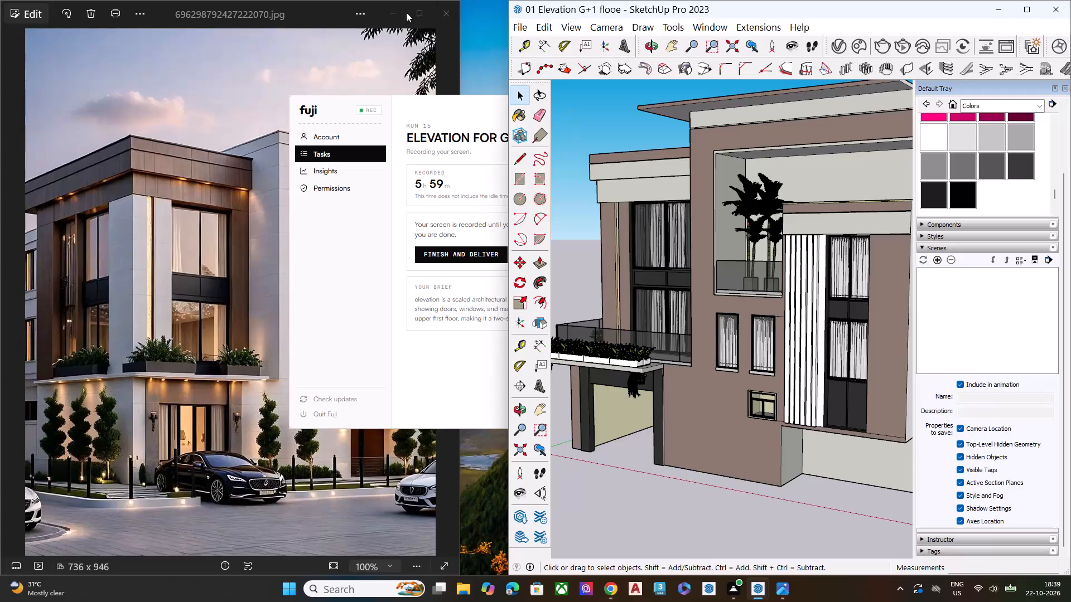
Examine the building's front, roof and side massing from a distance and from above against the reference facade image.
left_click(472, 23)
left_click(329, 13)
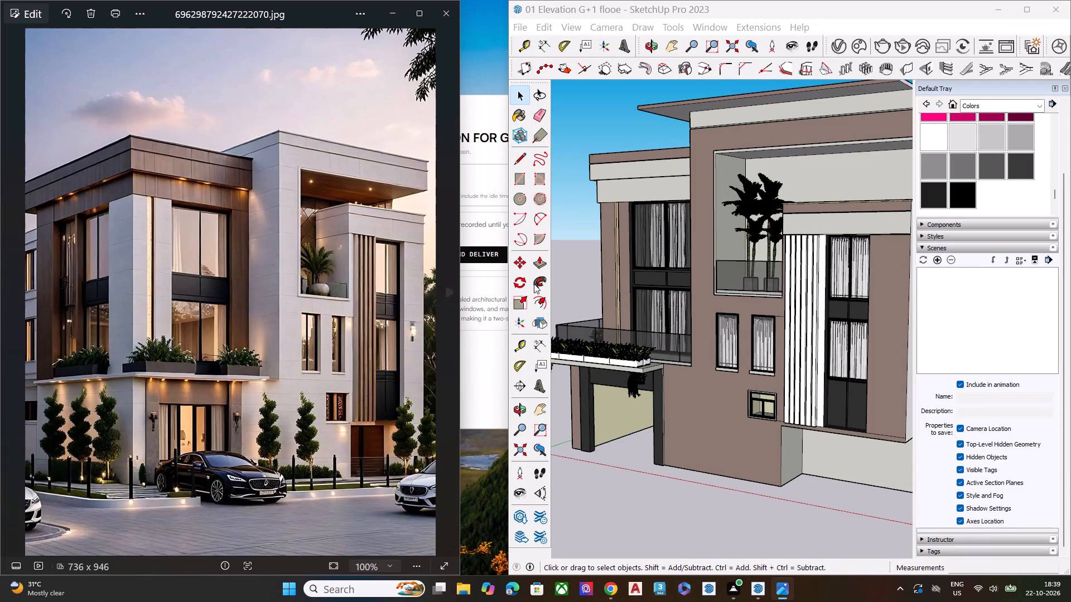
scroll(649, 382, "down", 1)
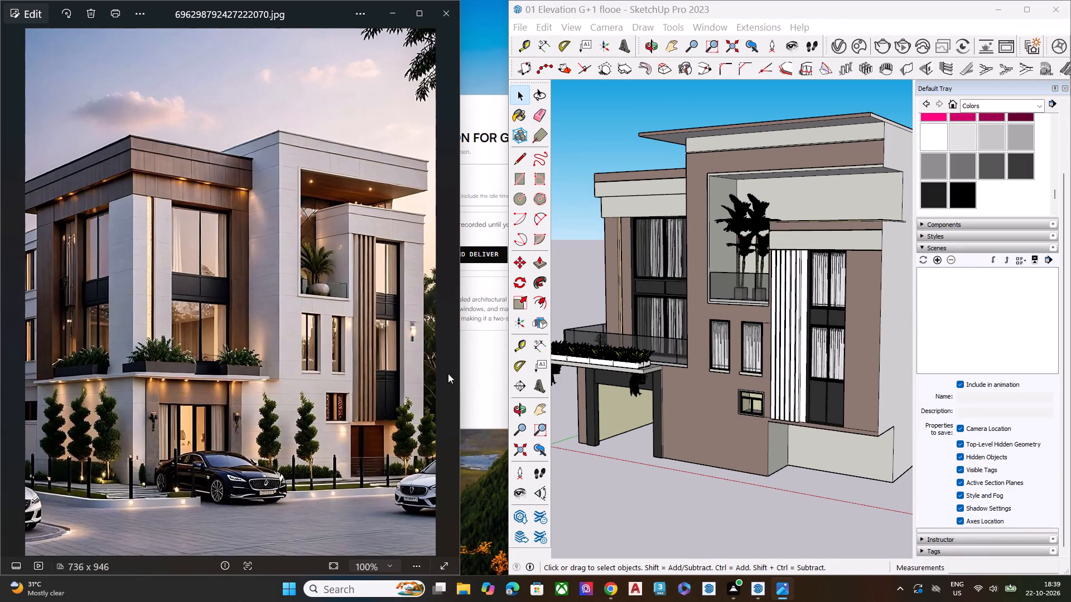
scroll(701, 356, "down", 4)
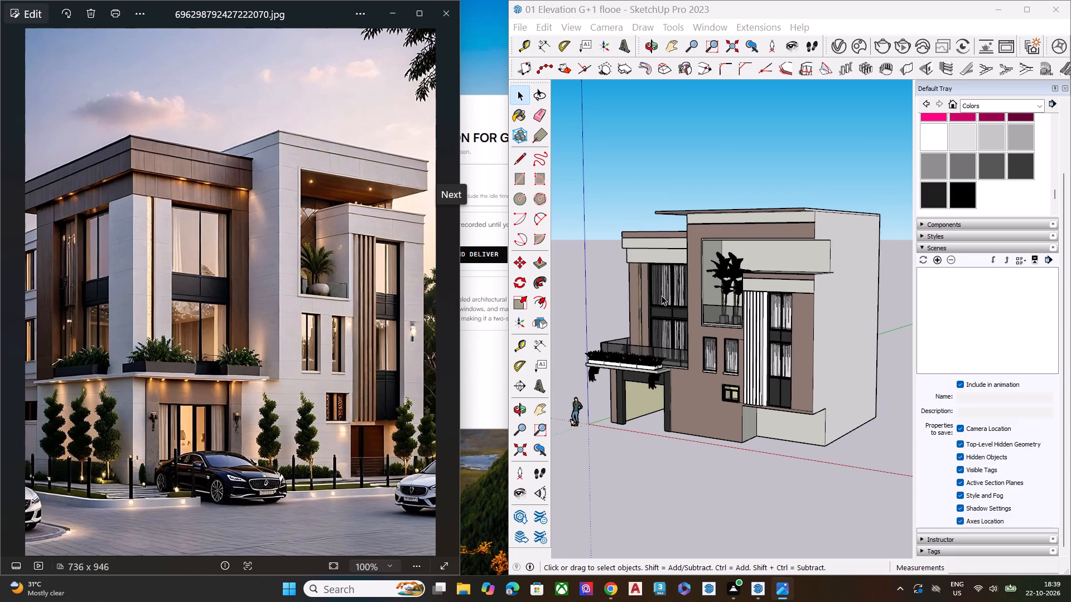
scroll(662, 297, "down", 6)
middle_click_drag(691, 412, 727, 499)
scroll(698, 443, "up", 14)
left_click(600, 392)
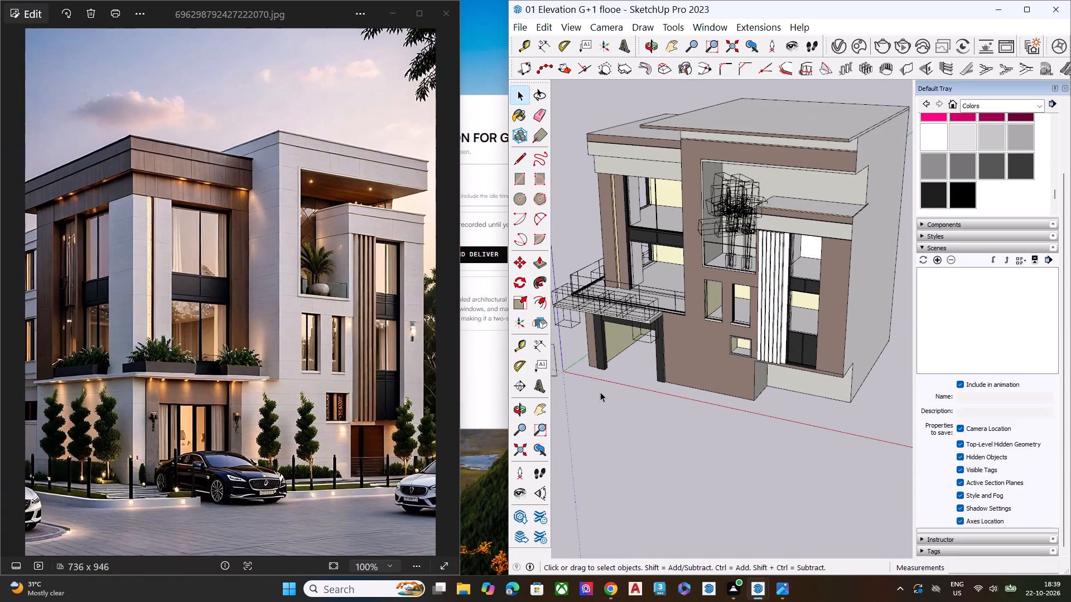
middle_click_drag(725, 247, 798, 398)
left_click(611, 406)
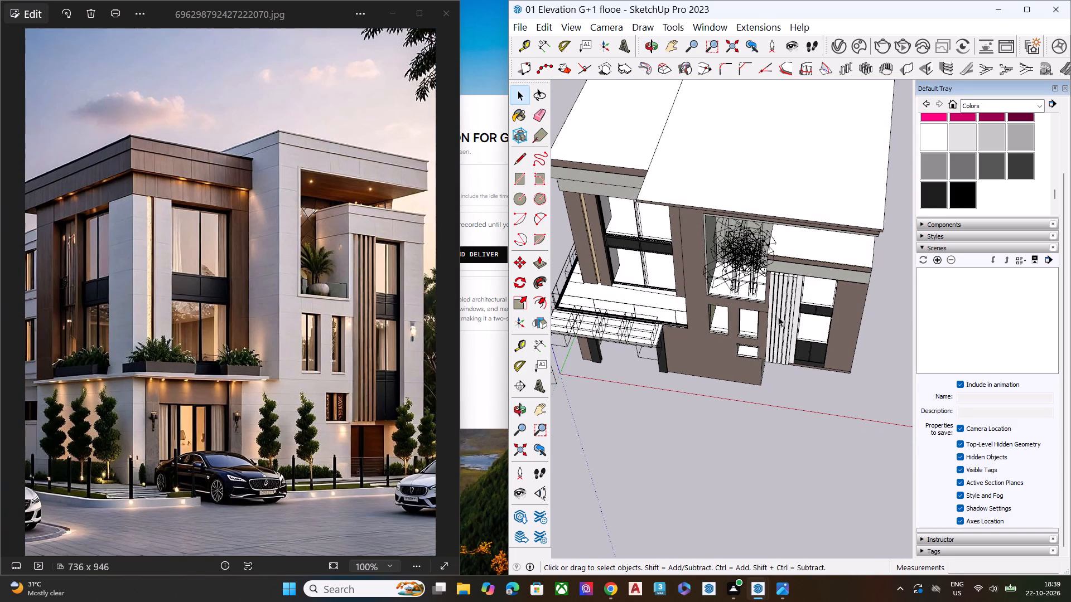
scroll(802, 323, "down", 7)
middle_click_drag(766, 342, 896, 306)
scroll(787, 340, "up", 6)
left_click(798, 370)
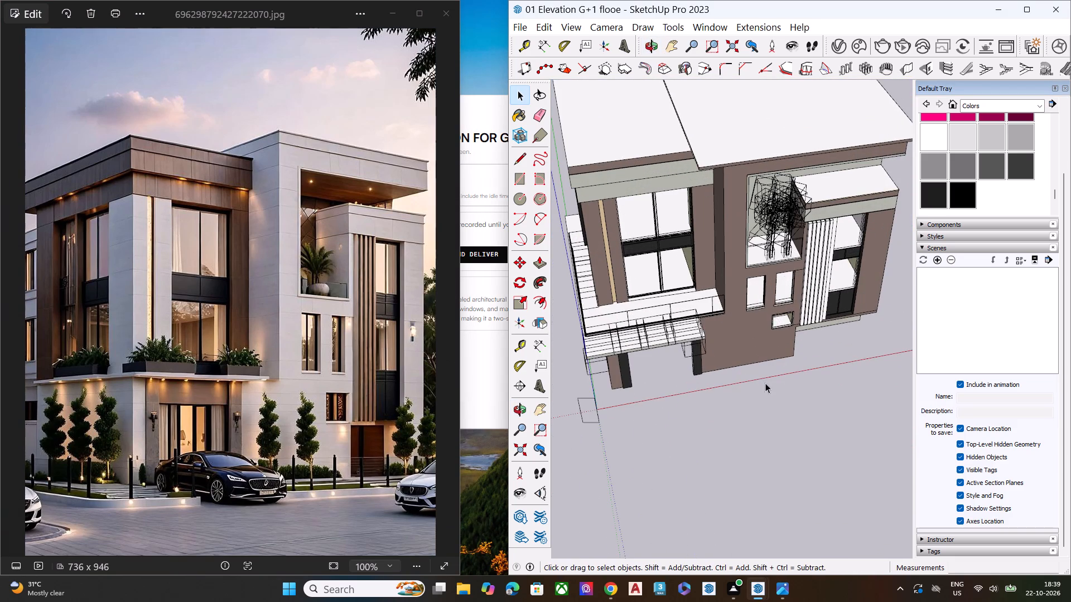
middle_click_drag(746, 348, 788, 177)
scroll(782, 363, "up", 2)
left_click(796, 407)
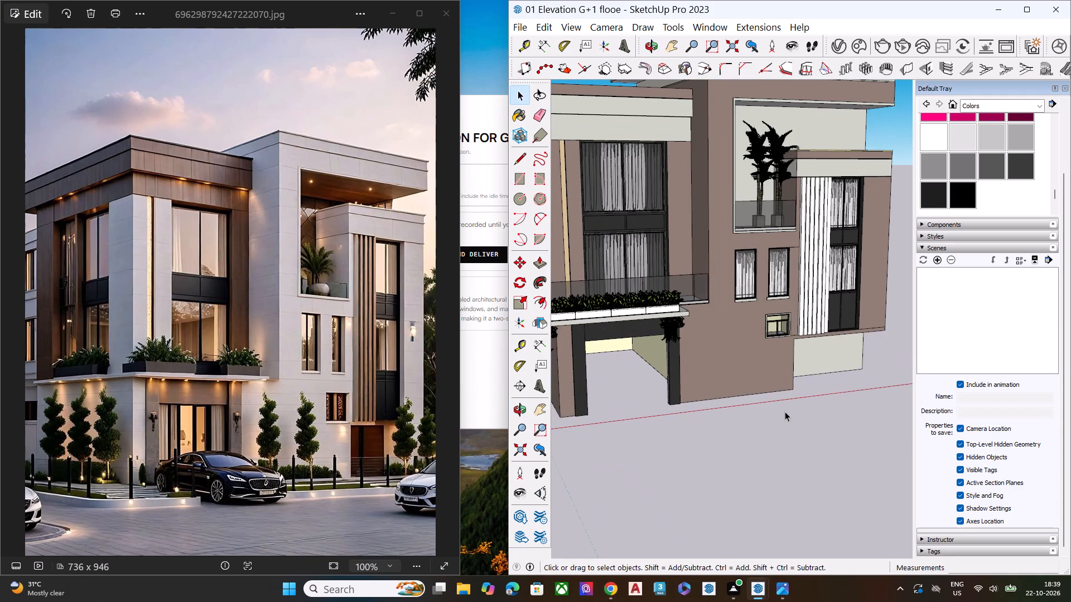
Start a file import and browse the whole Downloads folder for a component to add to the elevation.
left_click(527, 28)
left_click(572, 264)
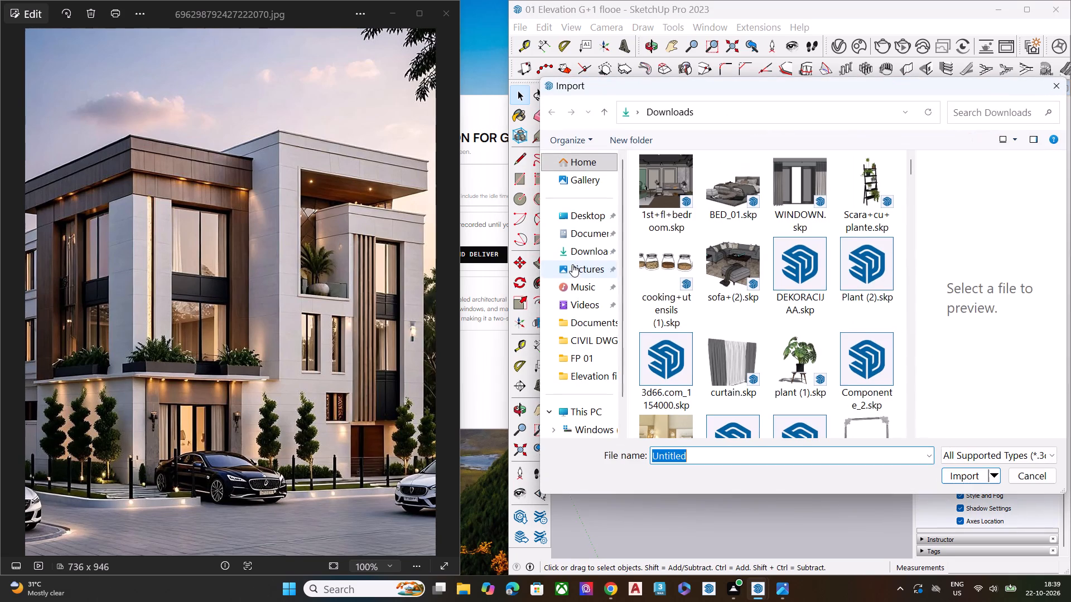
scroll(735, 300, "down", 2)
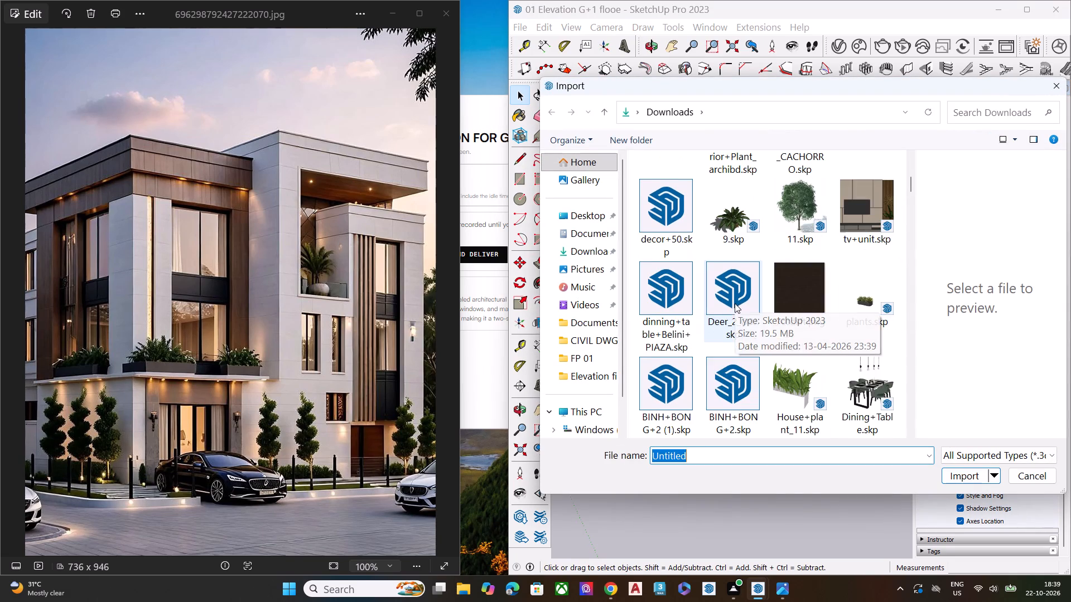
scroll(734, 307, "down", 2)
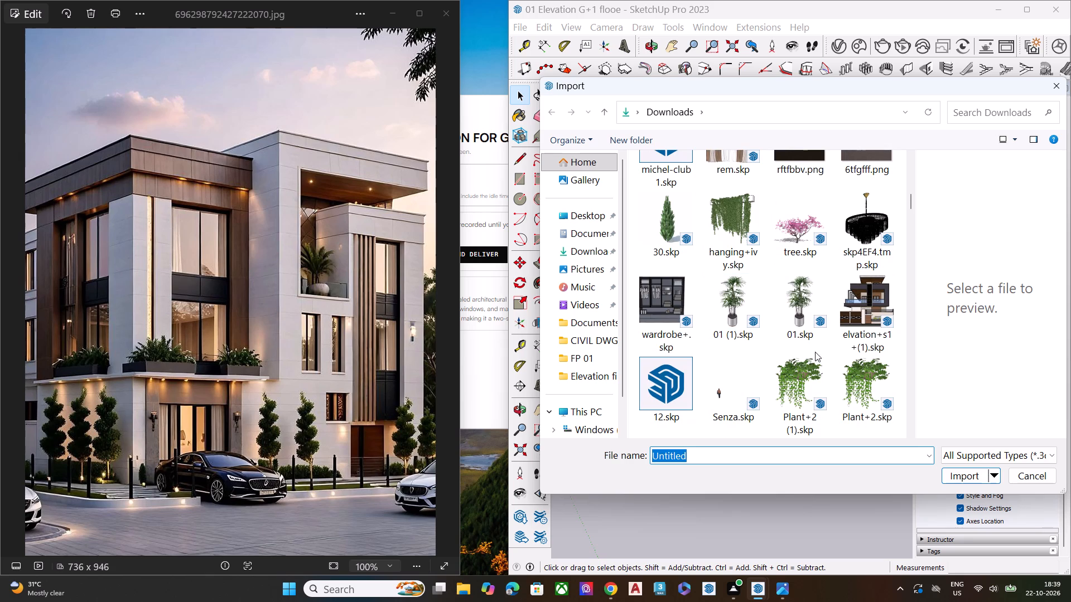
scroll(781, 315, "down", 4)
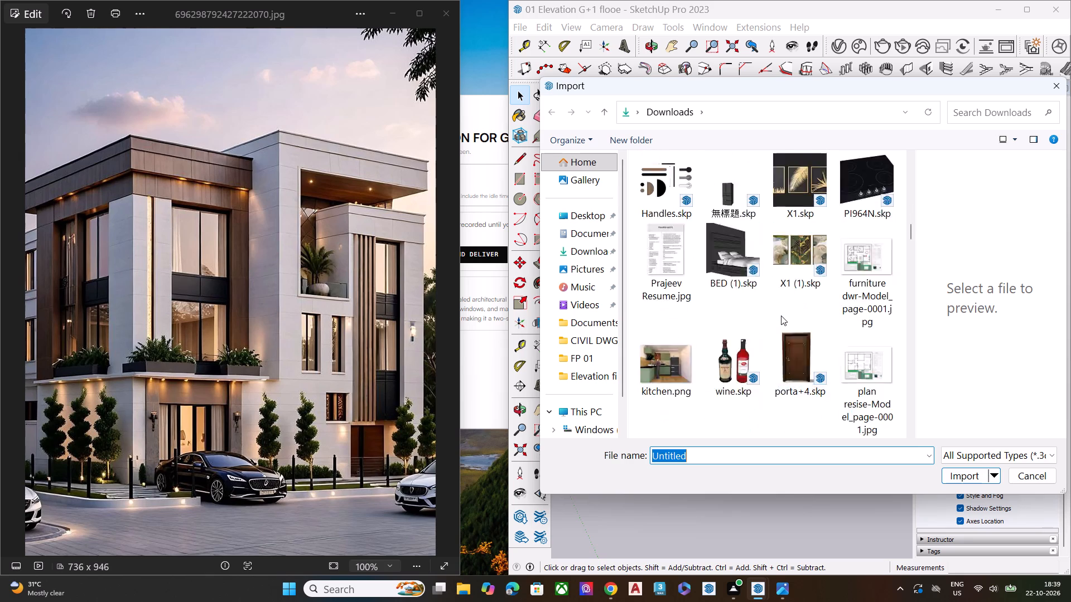
scroll(781, 315, "down", 4)
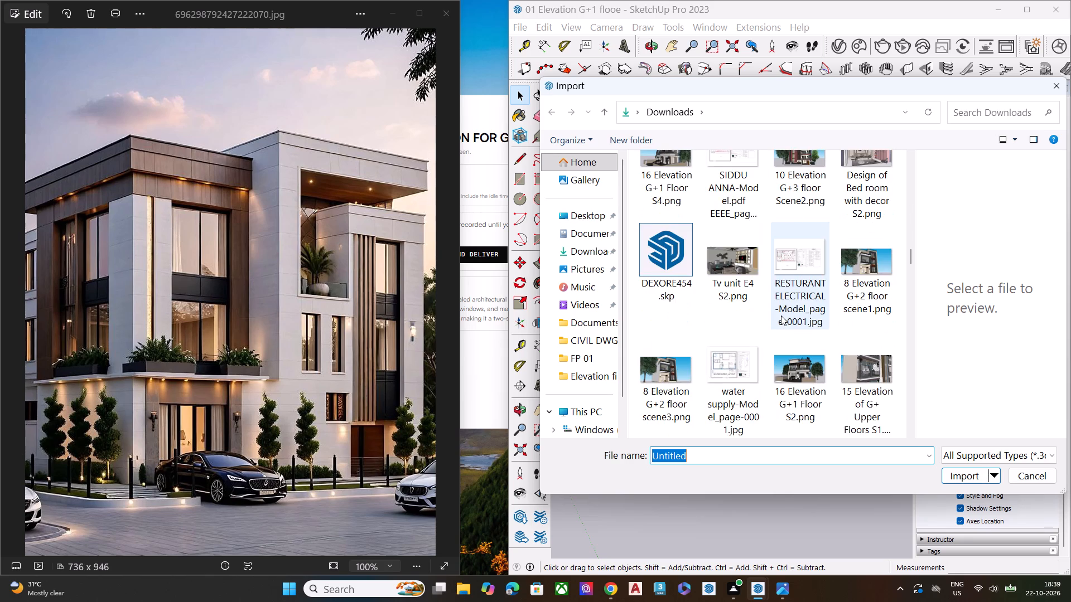
scroll(781, 315, "down", 4)
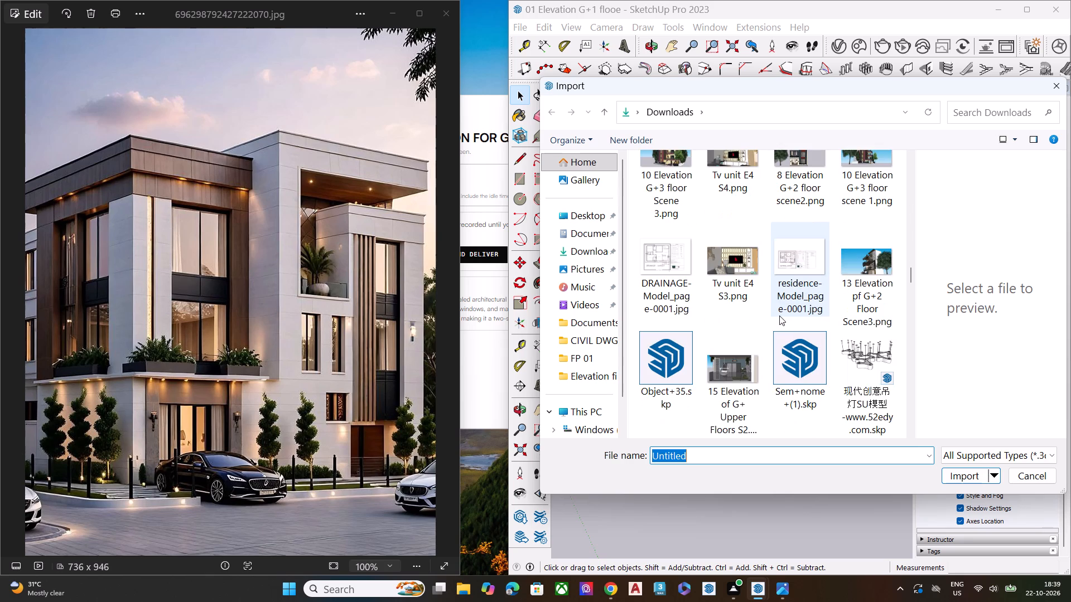
scroll(779, 315, "down", 4)
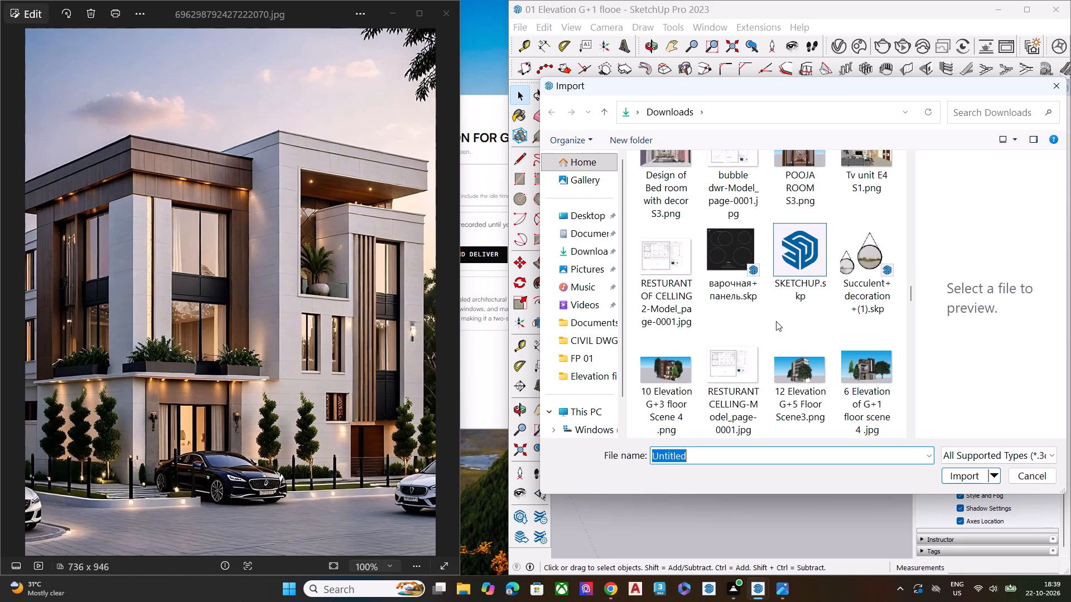
scroll(776, 321, "down", 4)
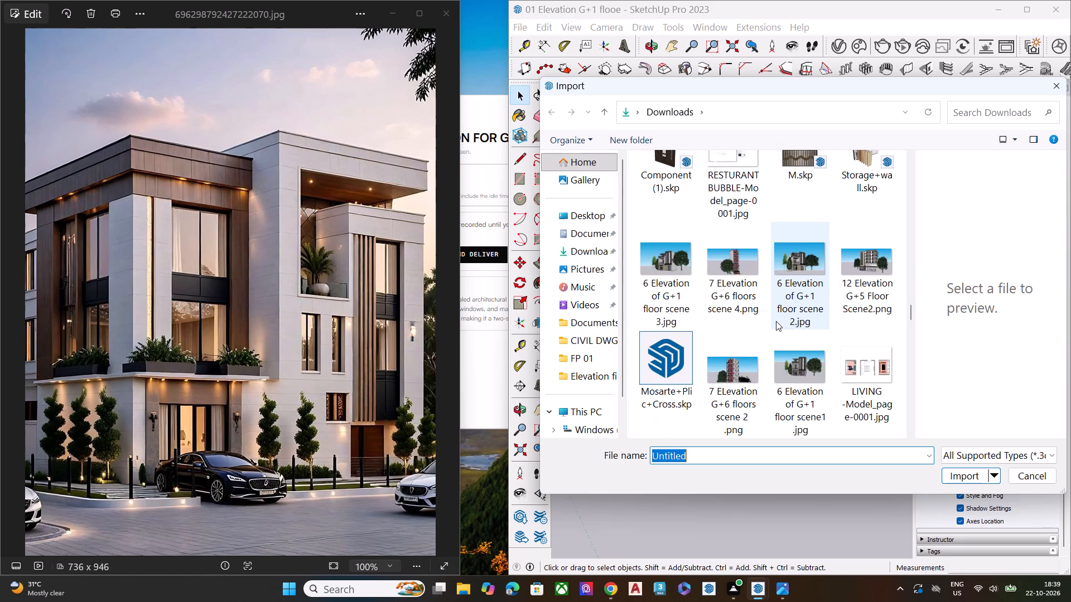
scroll(776, 321, "down", 2)
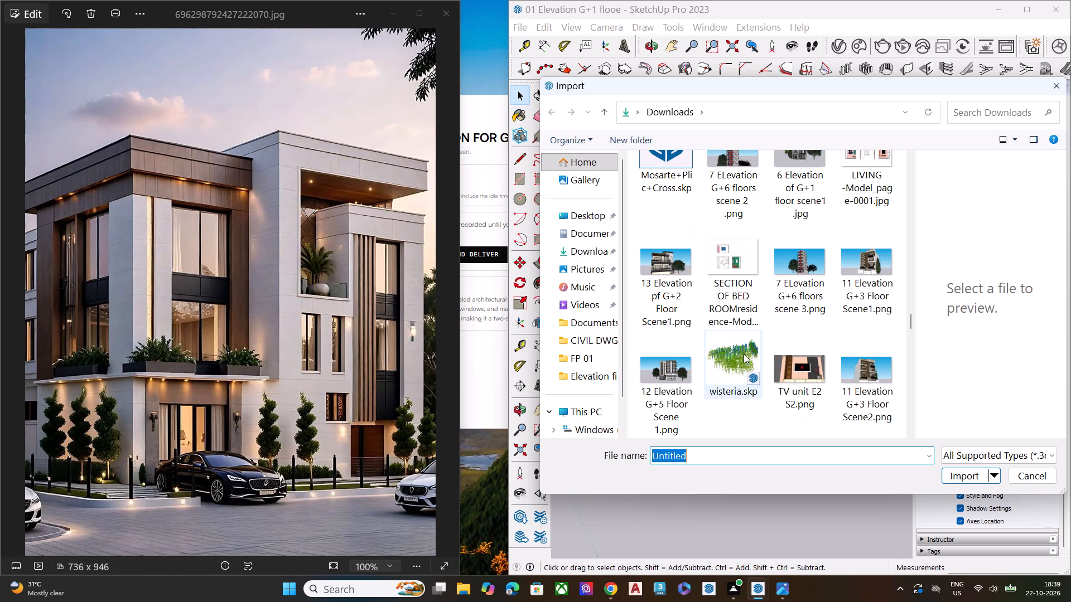
scroll(779, 352, "down", 3)
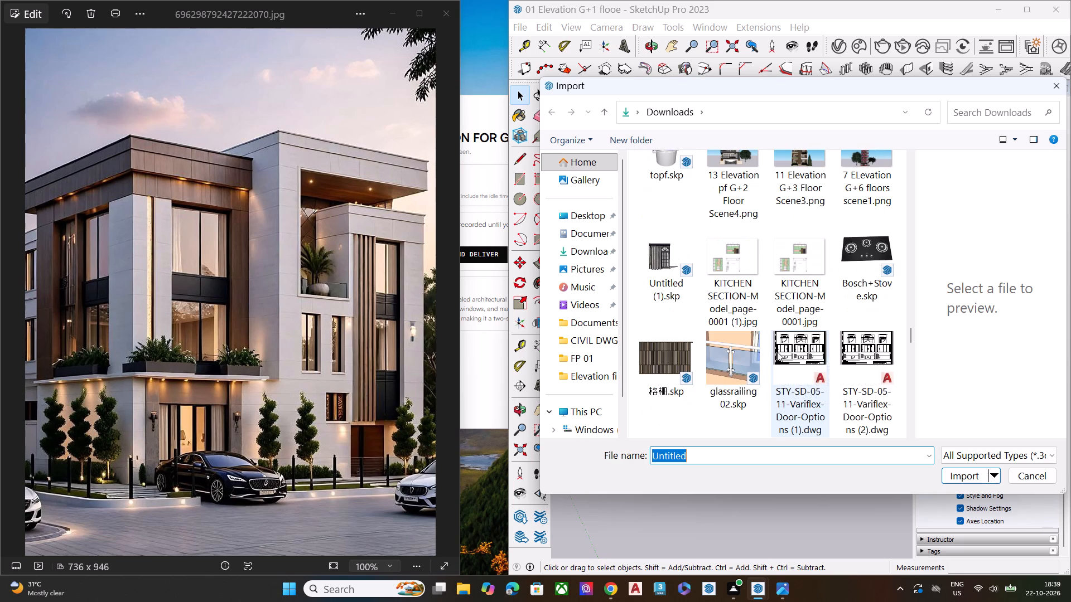
scroll(777, 352, "down", 4)
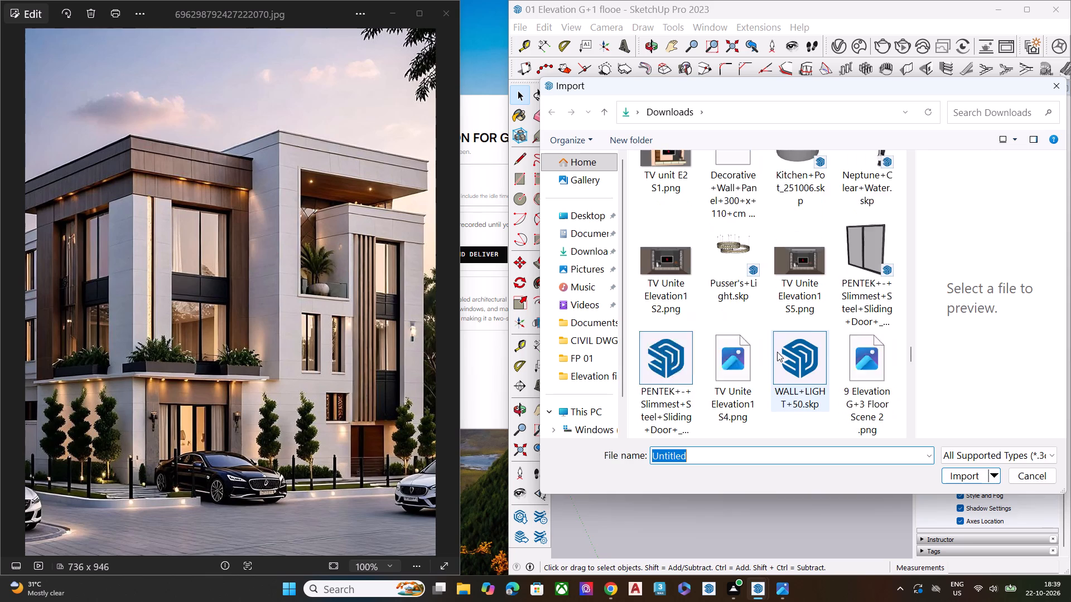
scroll(777, 352, "down", 3)
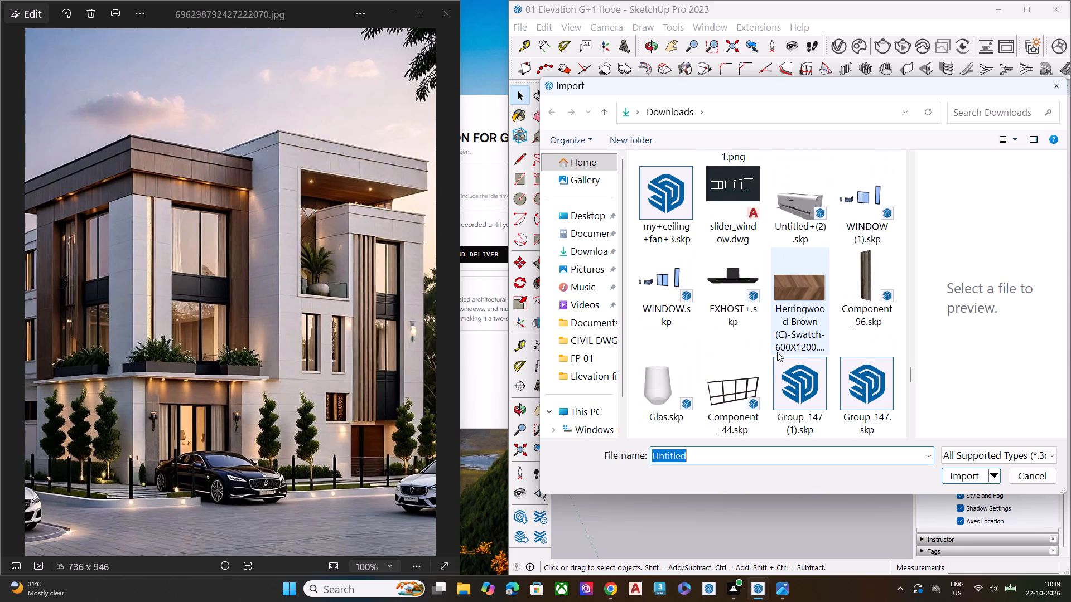
scroll(777, 352, "down", 5)
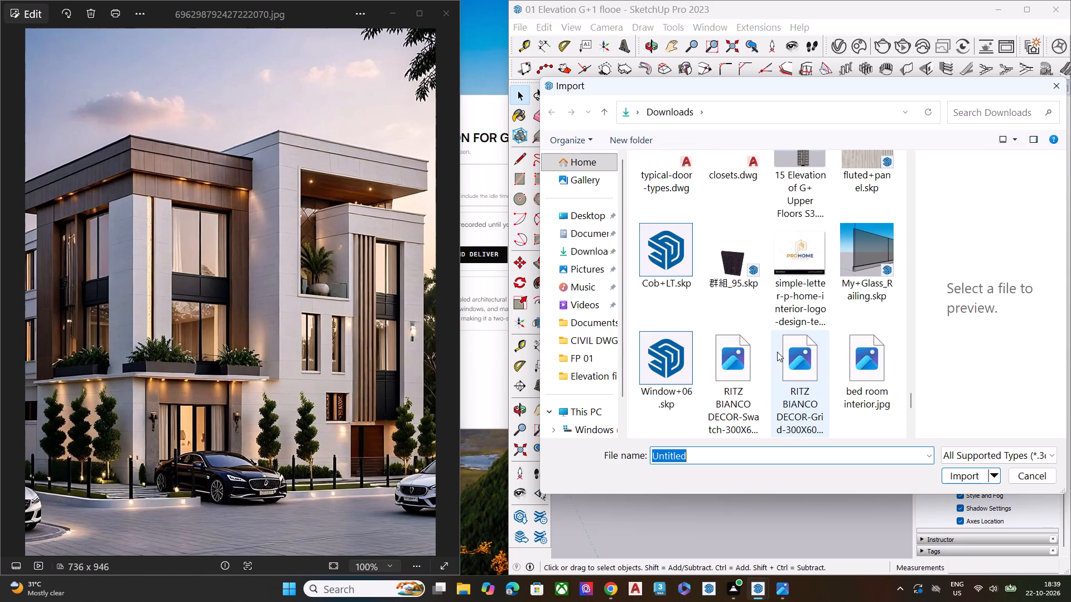
scroll(777, 352, "down", 2)
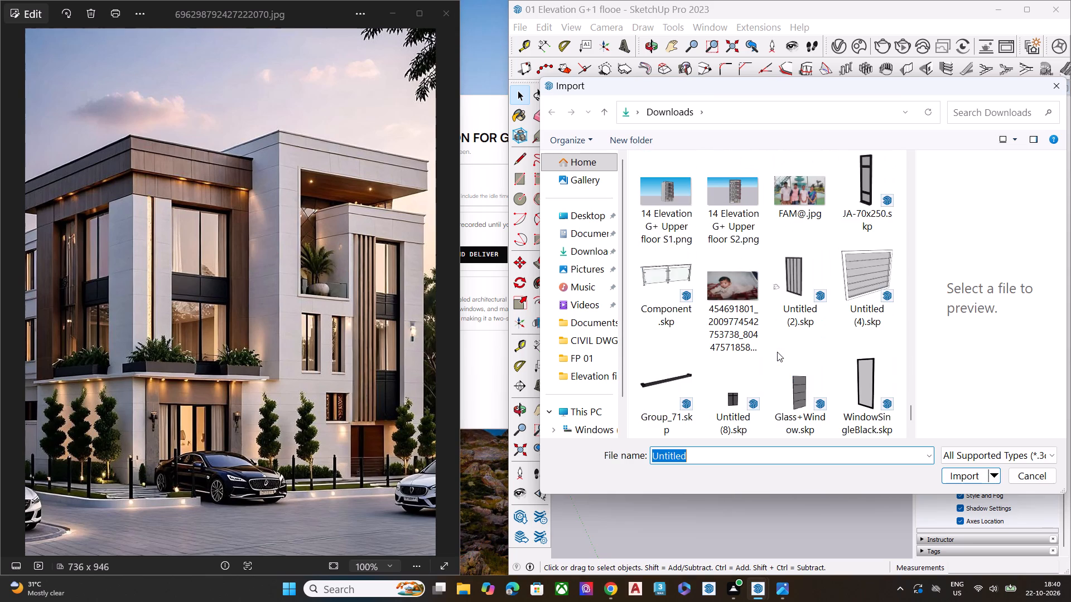
scroll(777, 352, "down", 3)
scroll(777, 352, "up", 5)
scroll(777, 352, "down", 1)
scroll(777, 352, "up", 5)
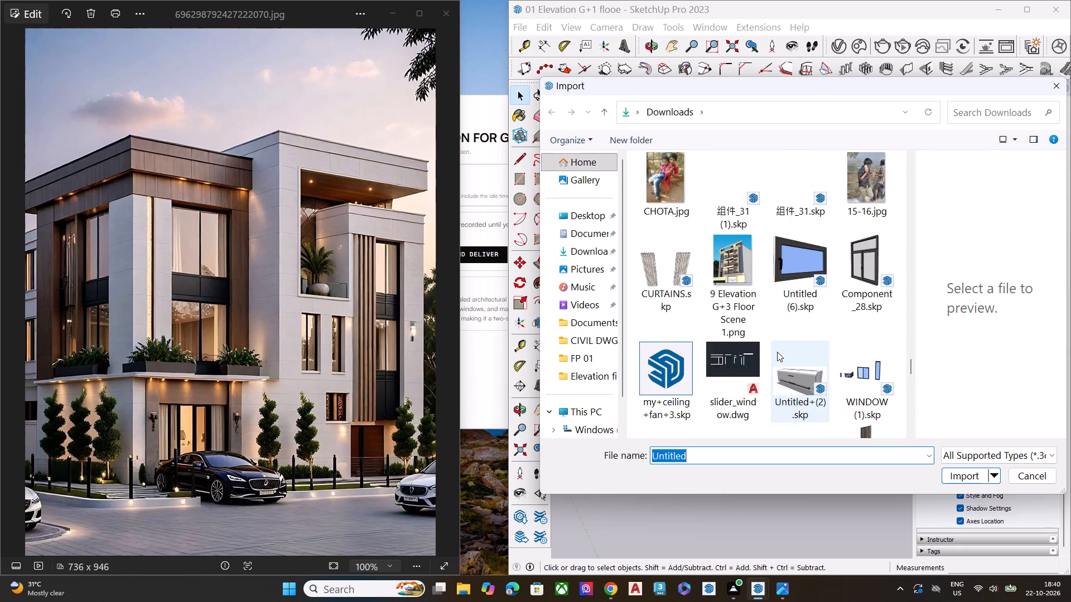
scroll(777, 352, "up", 10)
scroll(777, 352, "down", 1)
scroll(777, 352, "up", 5)
scroll(777, 352, "down", 1)
scroll(777, 352, "up", 3)
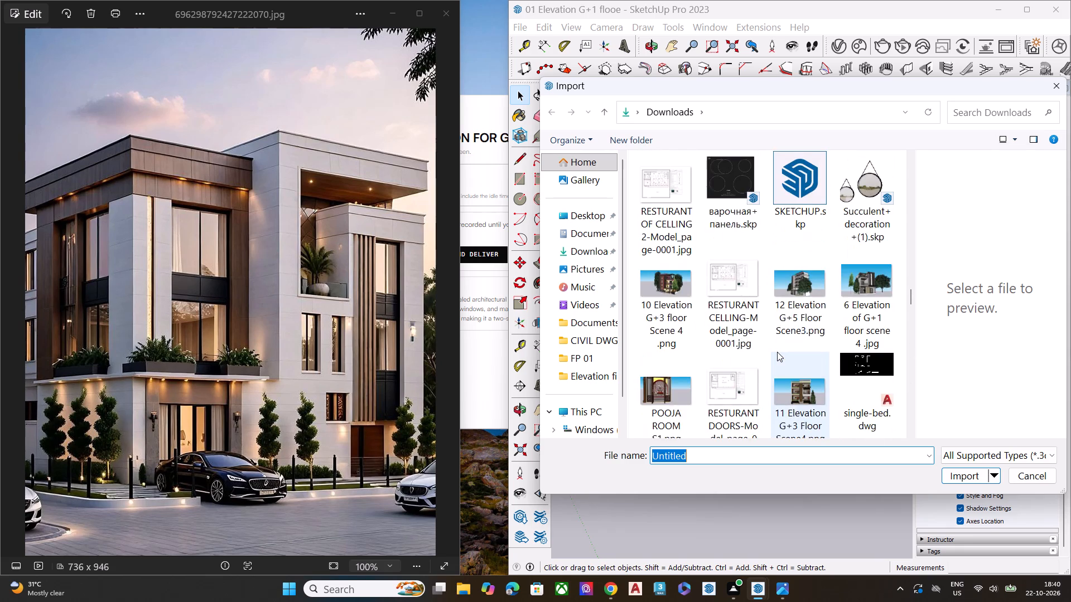
scroll(777, 352, "up", 1)
scroll(777, 352, "down", 2)
scroll(777, 352, "up", 15)
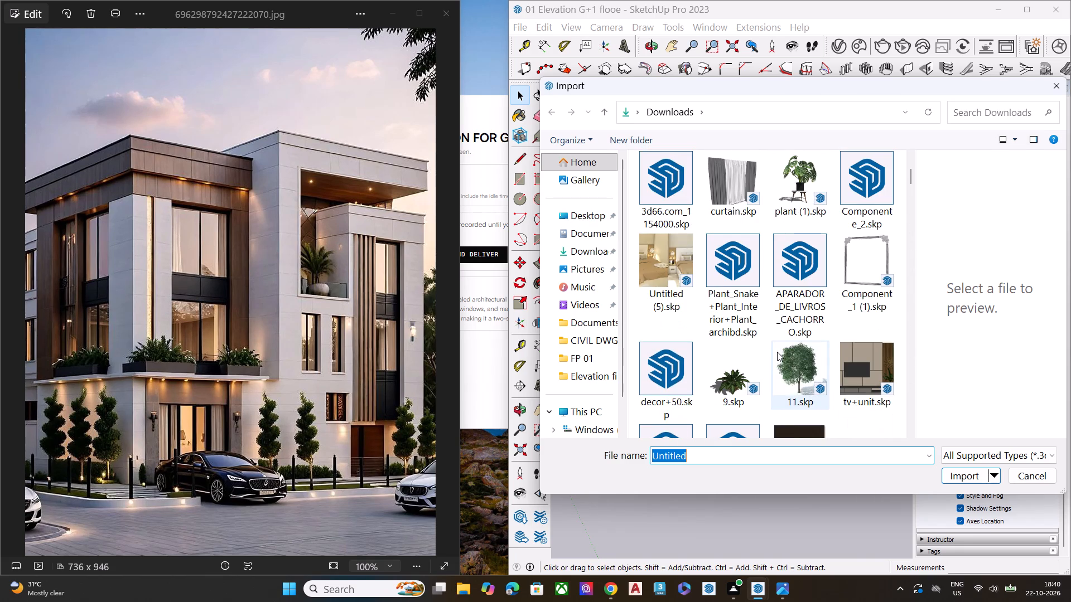
scroll(777, 352, "up", 6)
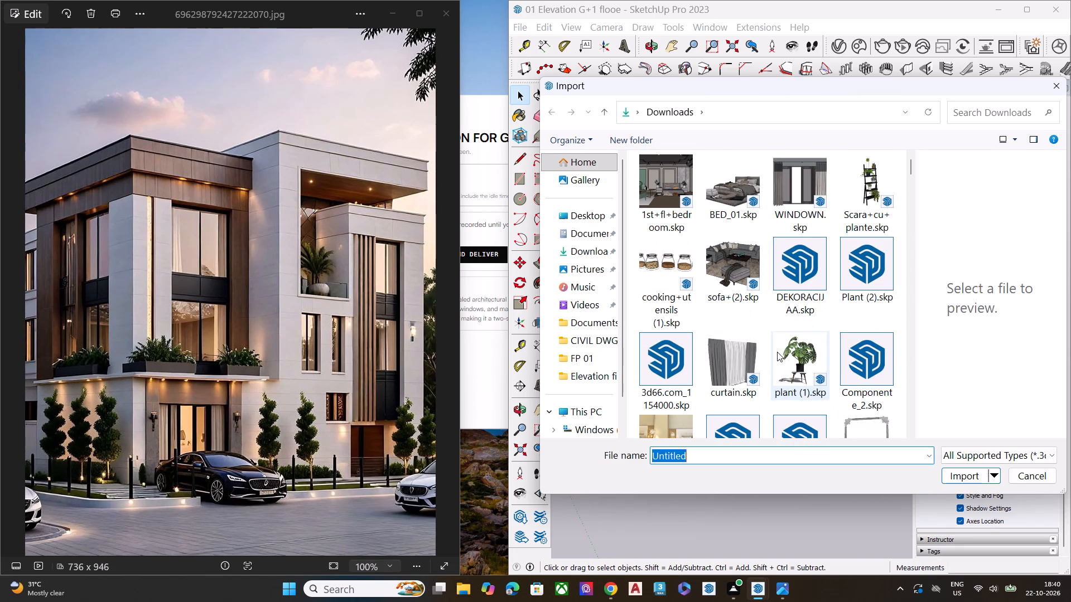
scroll(777, 352, "up", 10)
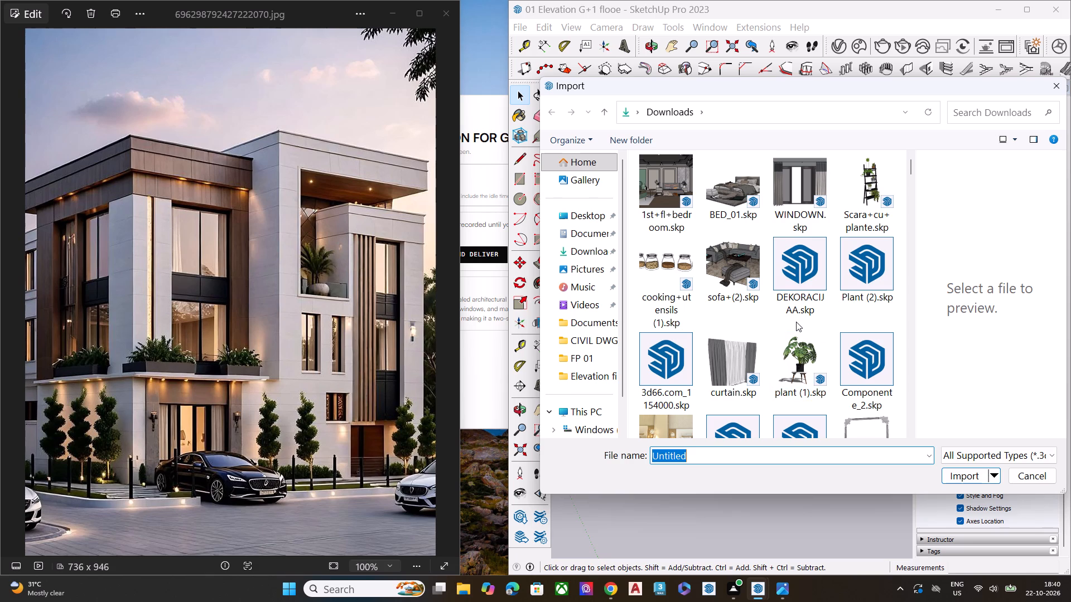
scroll(796, 322, "up", 3)
Look through the Downloads folder for a component to import, previewing POOJA ROOM S3.png along the way.
scroll(788, 318, "down", 4)
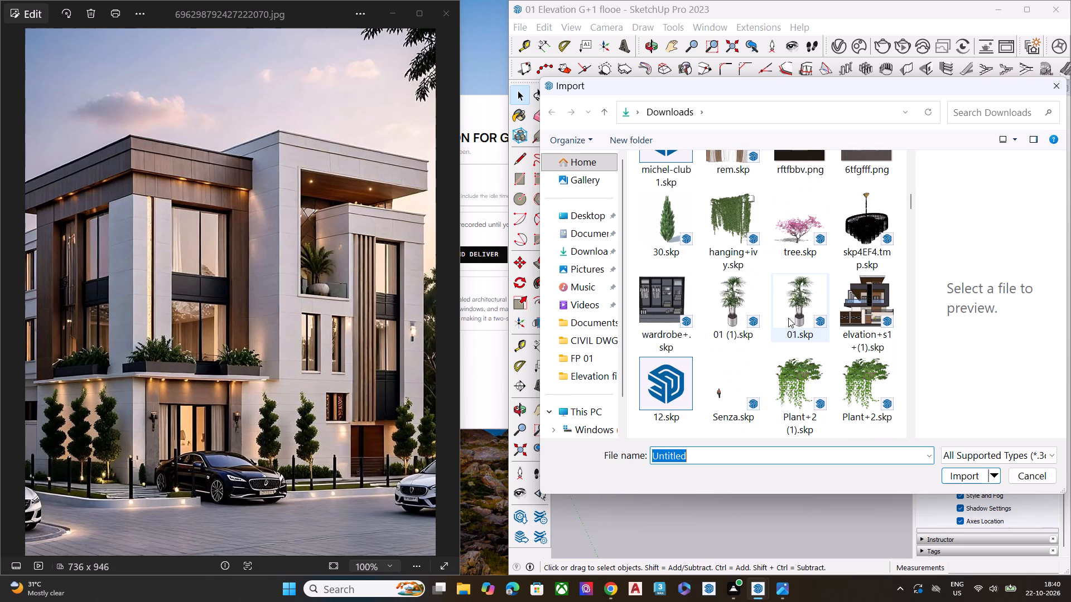
scroll(788, 318, "down", 2)
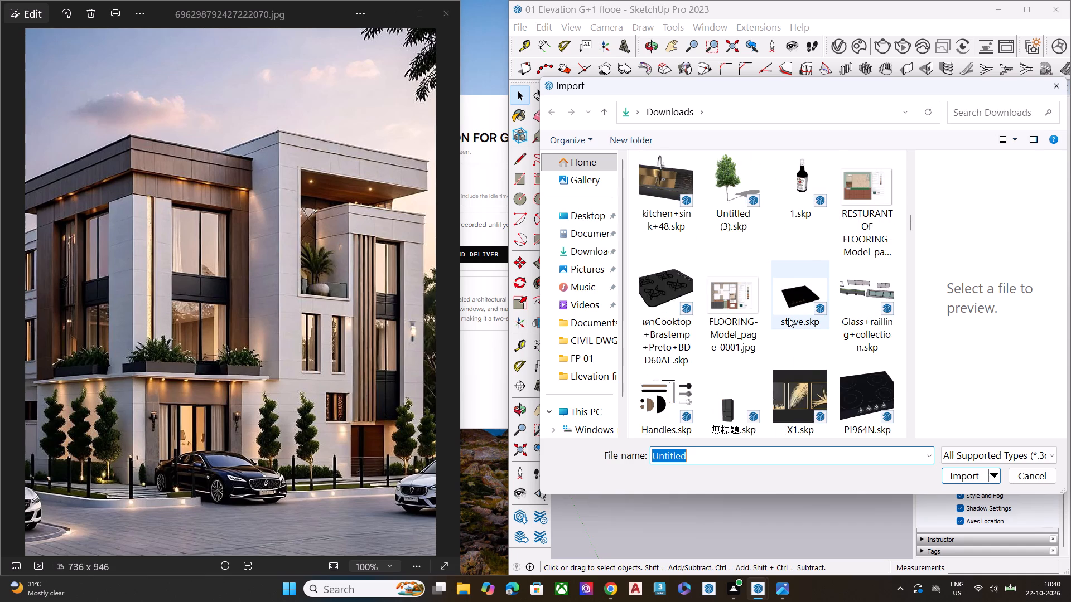
scroll(788, 318, "down", 3)
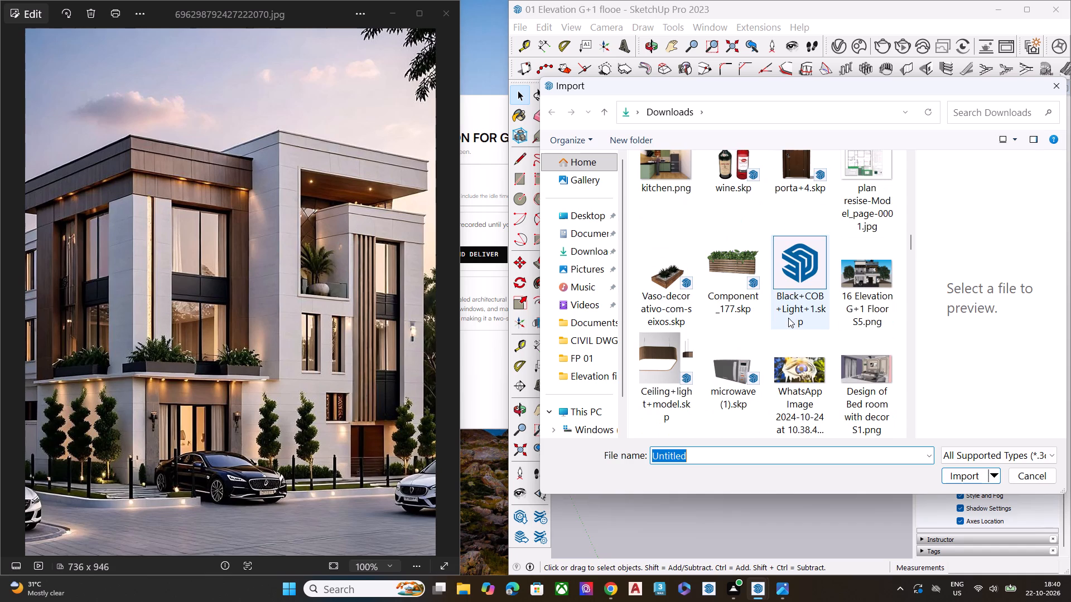
scroll(788, 318, "down", 2)
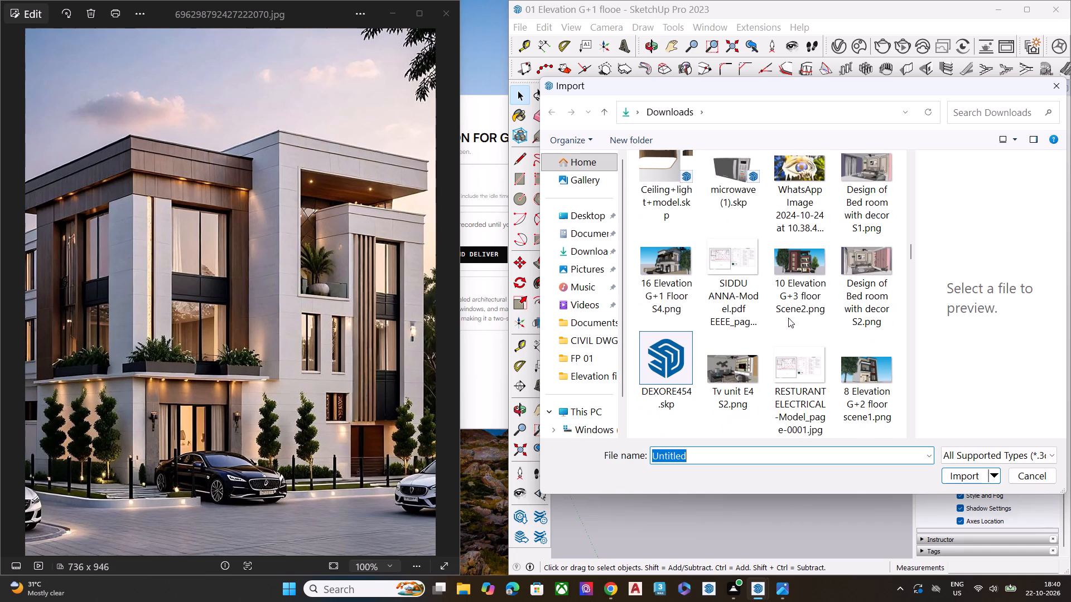
scroll(788, 318, "up", 1)
scroll(788, 318, "down", 4)
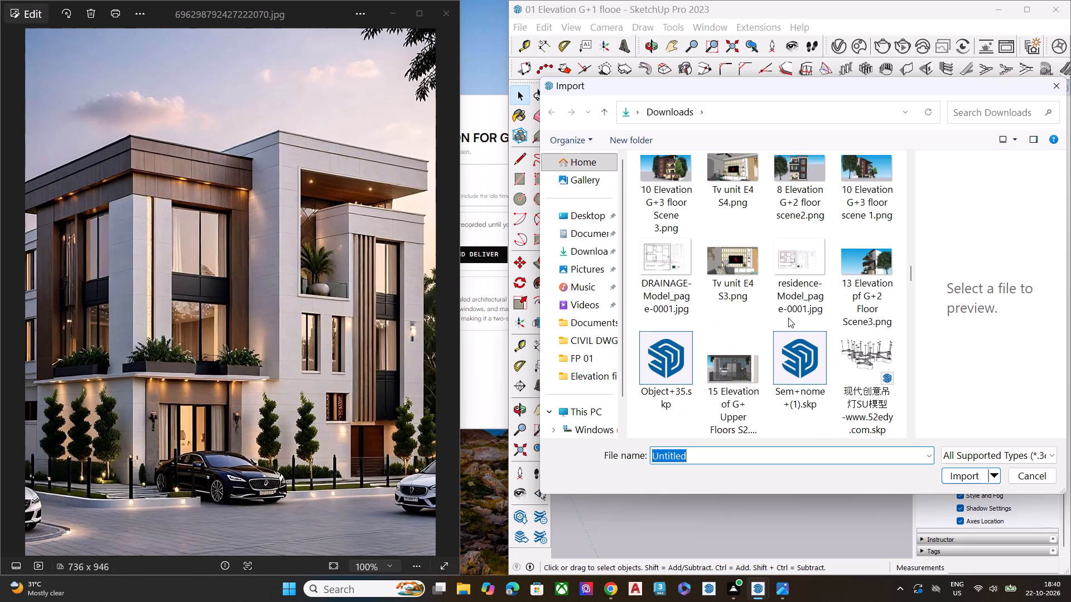
scroll(788, 318, "down", 1)
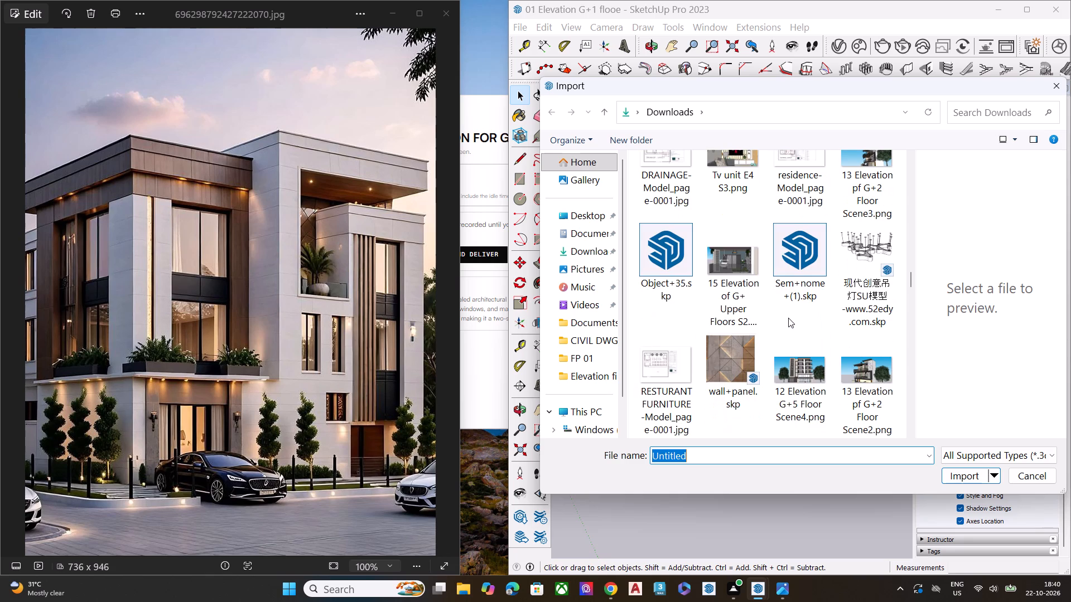
scroll(788, 318, "down", 2)
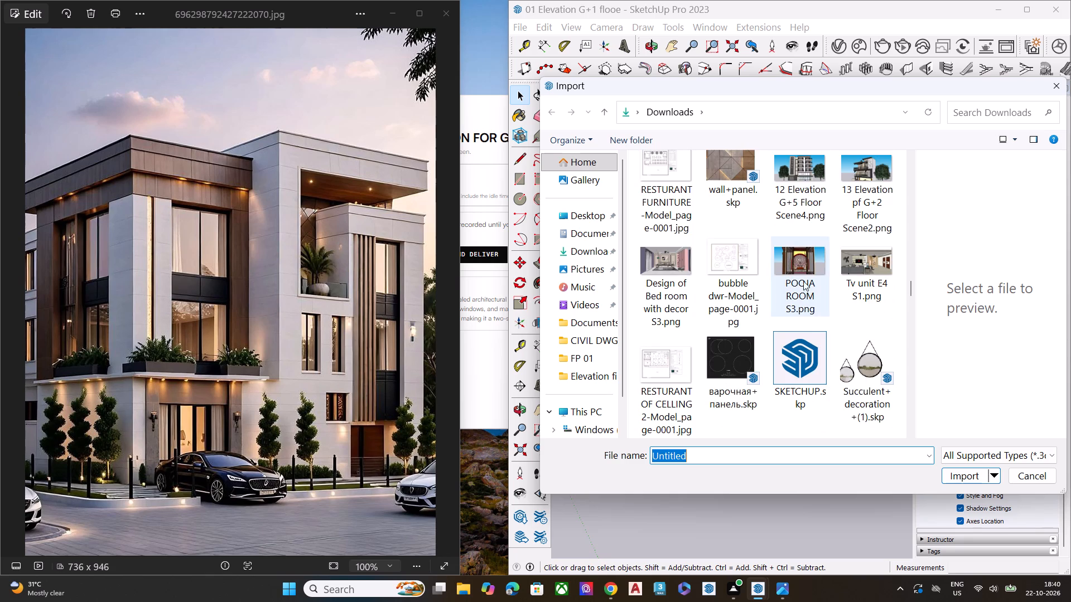
left_click(806, 260)
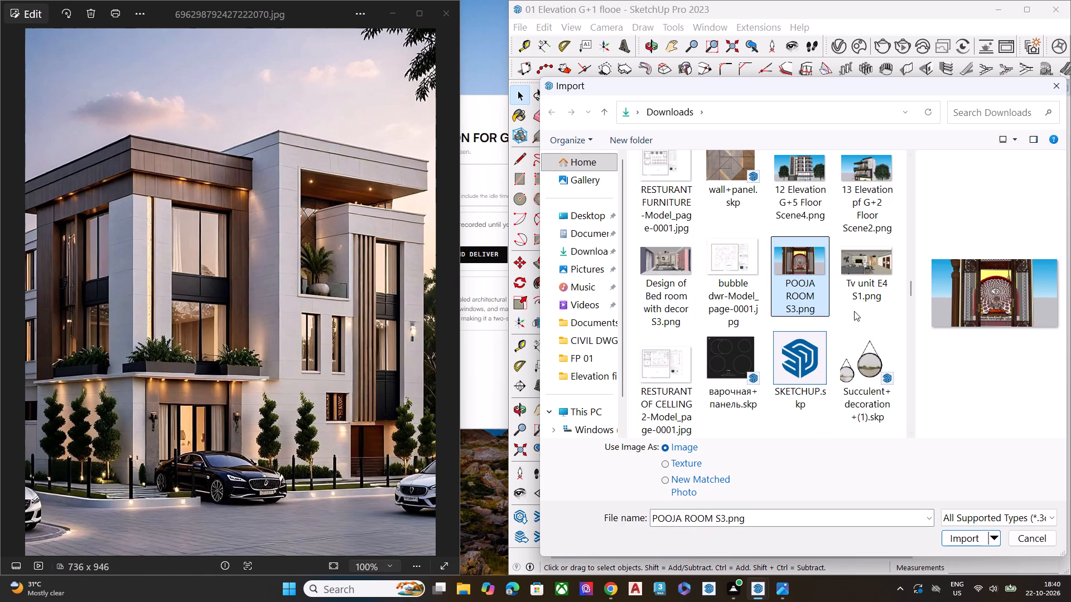
scroll(836, 321, "down", 3)
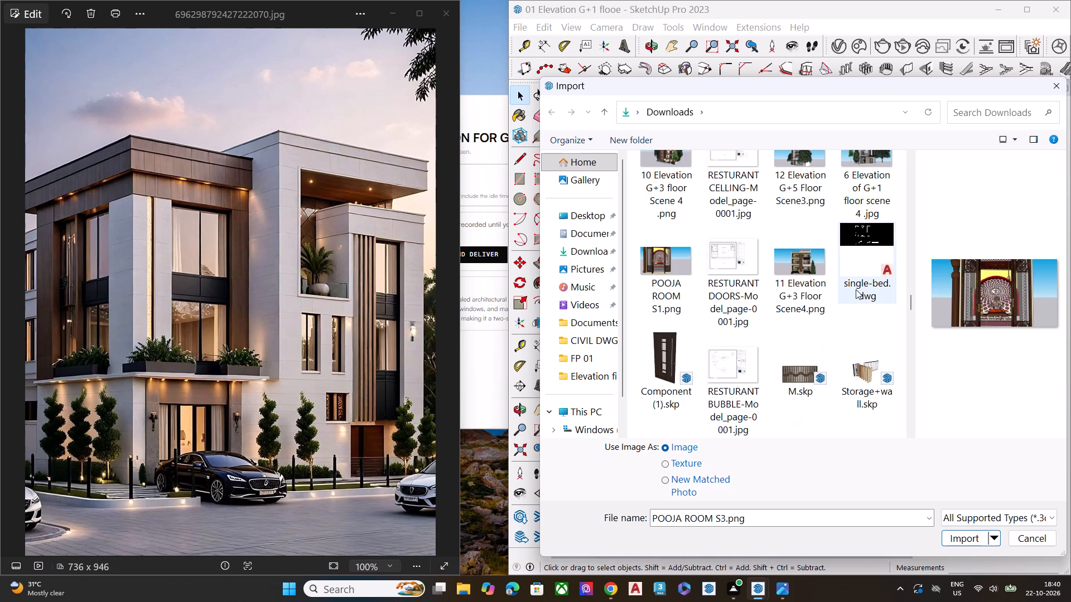
scroll(787, 347, "down", 2)
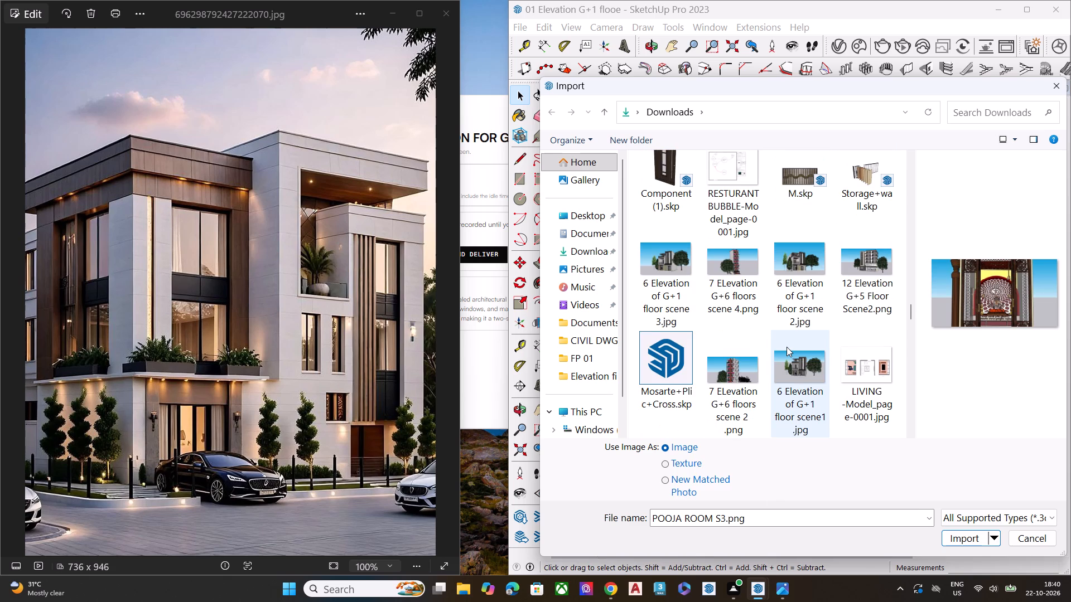
scroll(787, 347, "down", 3)
scroll(808, 293, "down", 7)
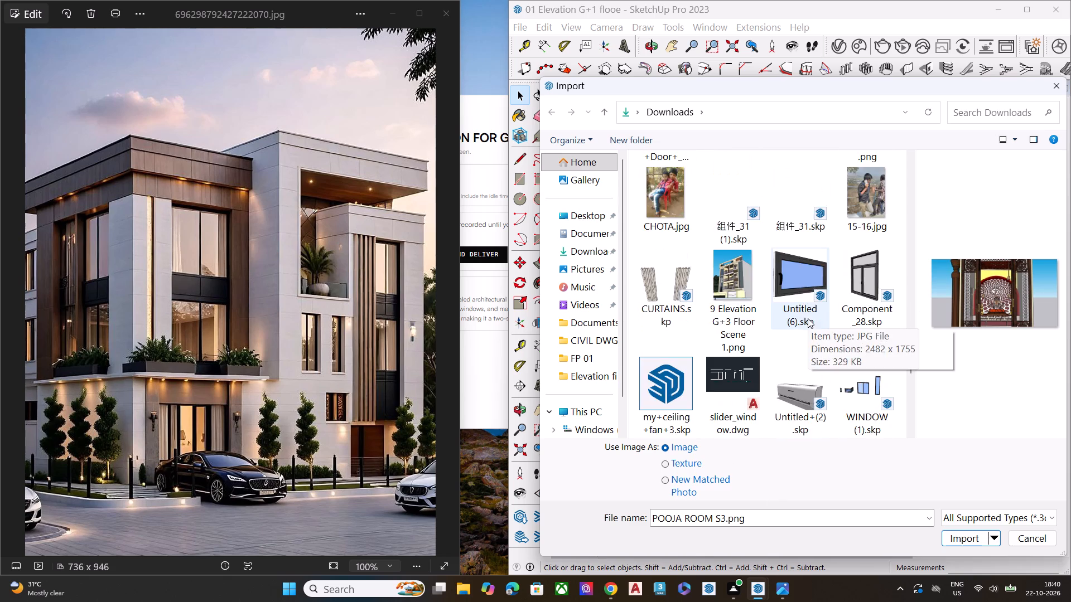
scroll(734, 314, "down", 18)
Recheck the plant and planter files in the Downloads folder, closing the import without bringing anything in.
scroll(734, 314, "up", 7)
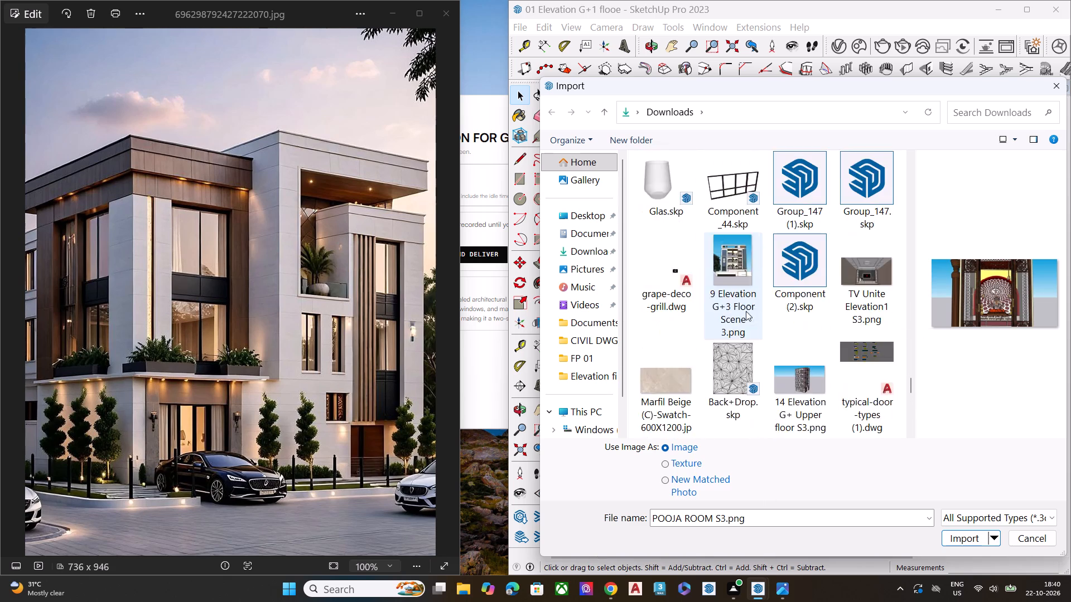
scroll(785, 299, "up", 11)
scroll(785, 299, "up", 12)
scroll(785, 299, "down", 1)
scroll(785, 299, "up", 1)
scroll(785, 299, "down", 2)
scroll(785, 299, "up", 5)
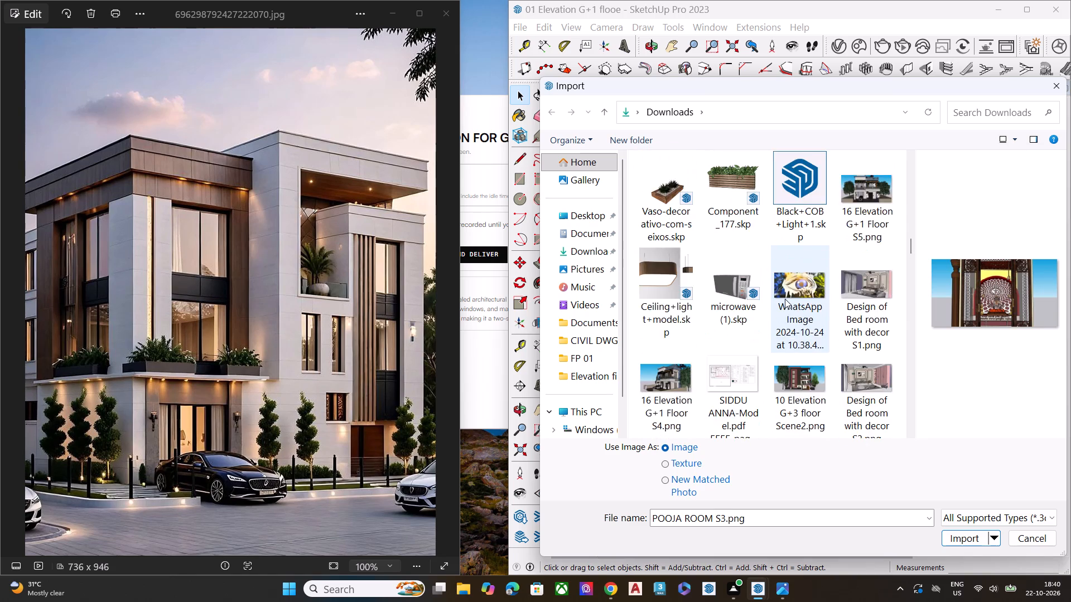
scroll(785, 299, "up", 9)
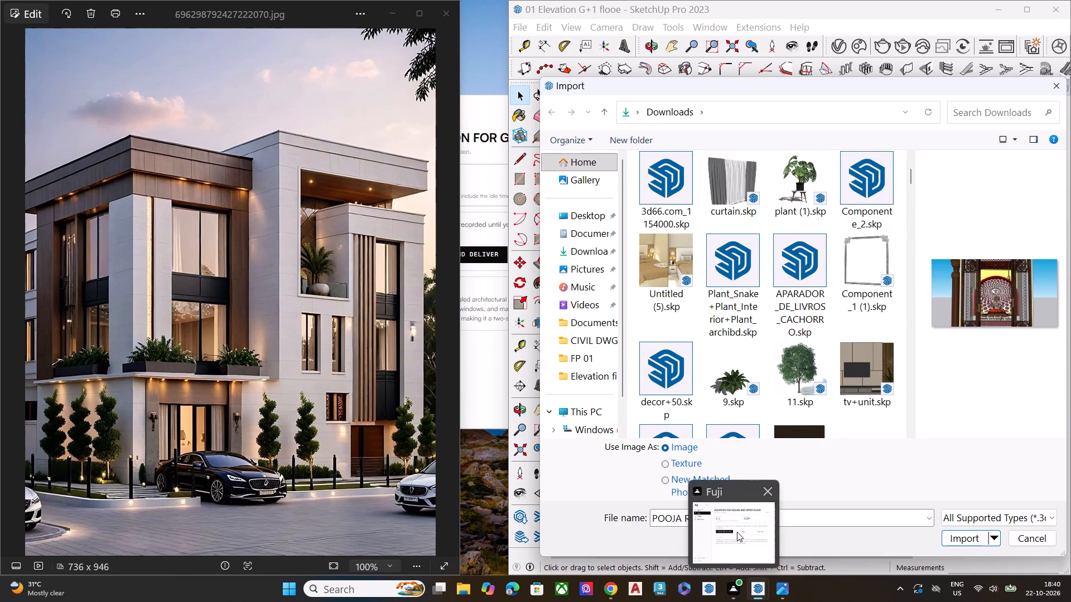
scroll(780, 355, "down", 5)
scroll(778, 358, "up", 1)
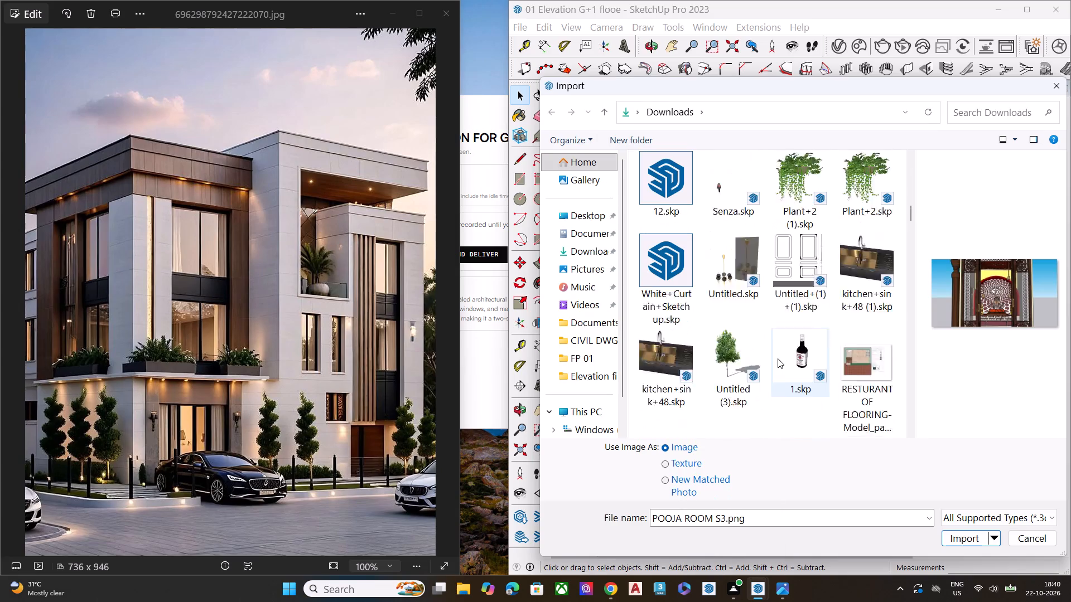
scroll(778, 358, "up", 3)
scroll(778, 358, "down", 2)
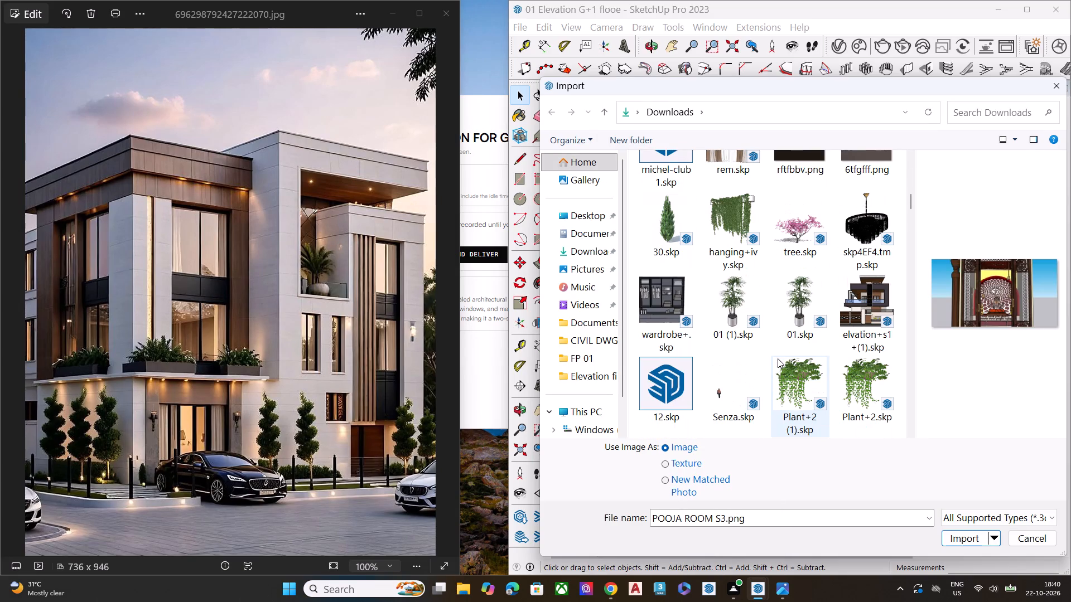
scroll(778, 358, "down", 3)
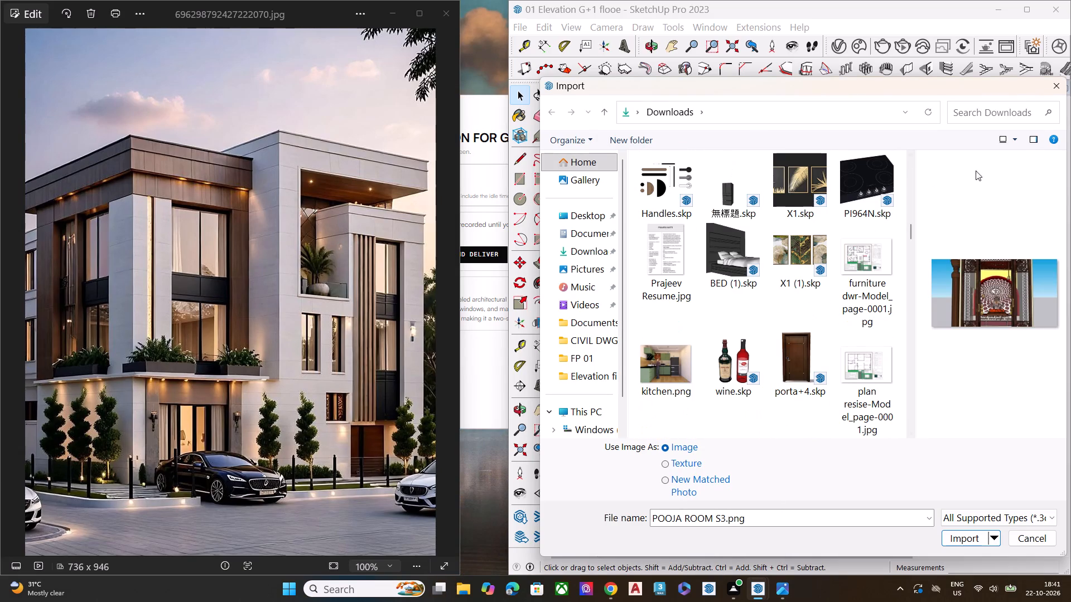
left_click(1062, 90)
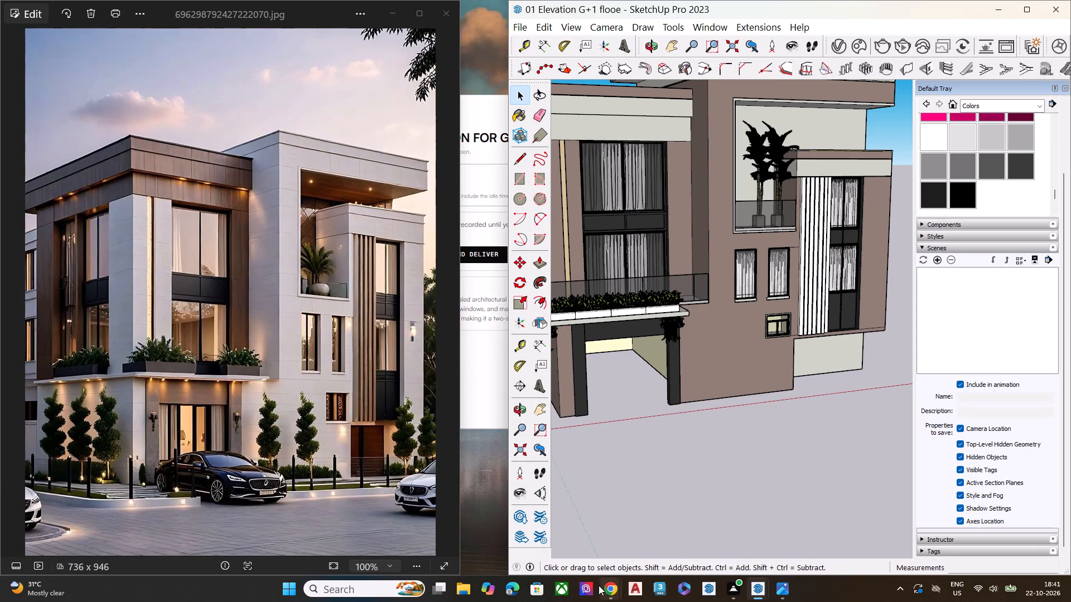
Switch to the 3D Warehouse page in Chrome, place it beside the model and search for "climbing plant".
left_click(605, 590)
left_click(586, 545)
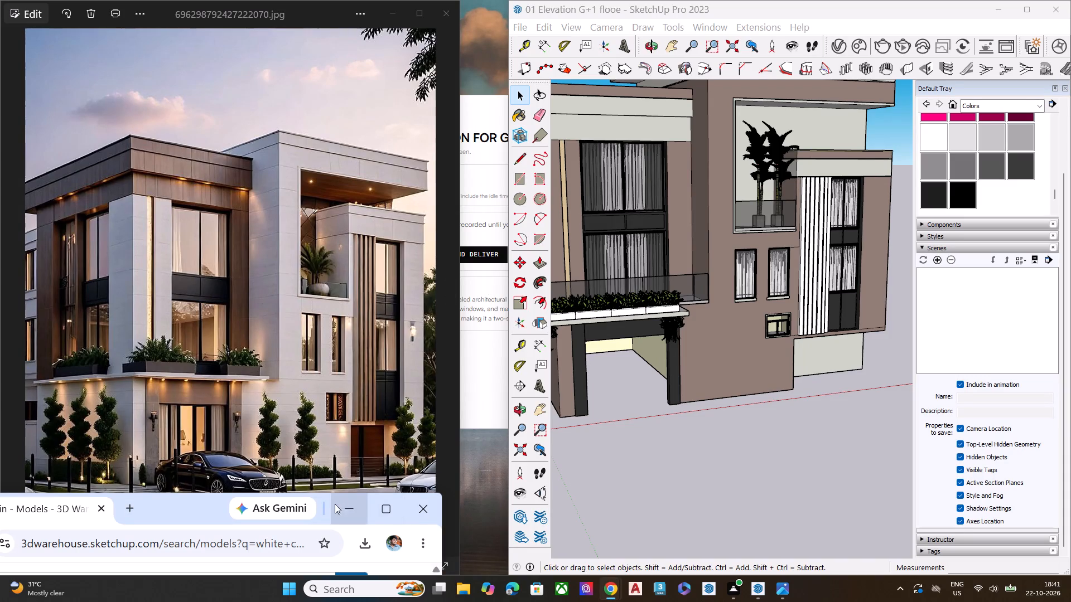
left_click_drag(184, 504, 329, 0)
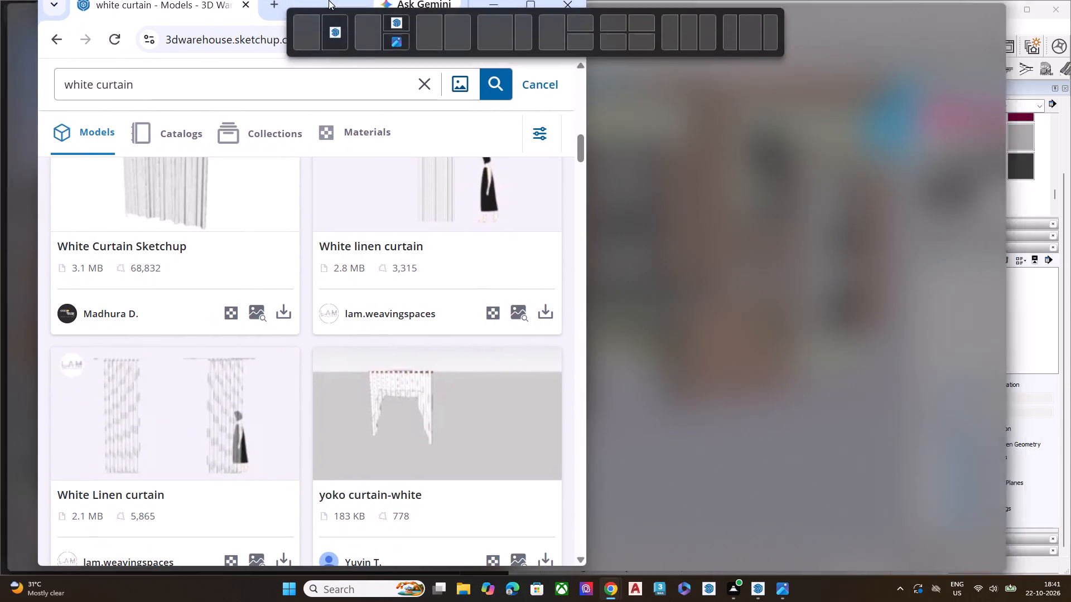
left_click_drag(329, 0, 303, 38)
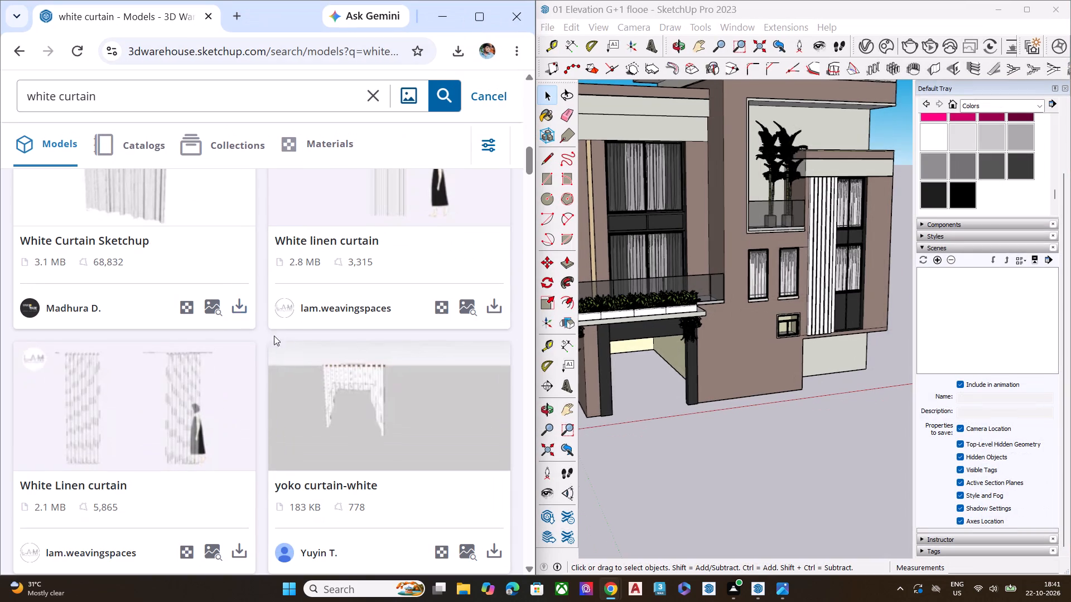
left_click(378, 93)
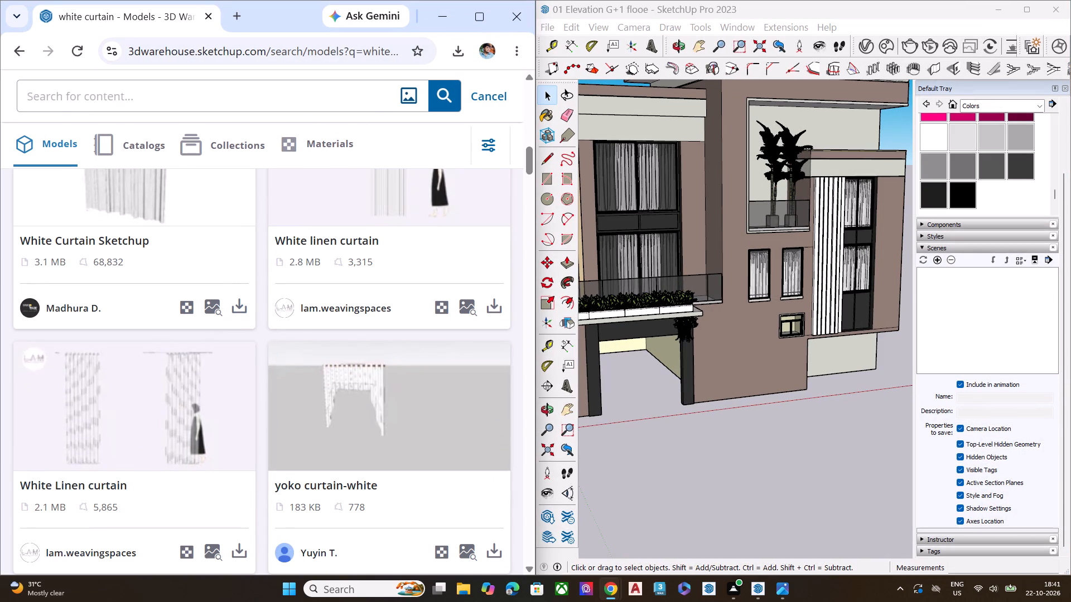
type("climbing plant")
key("Return")
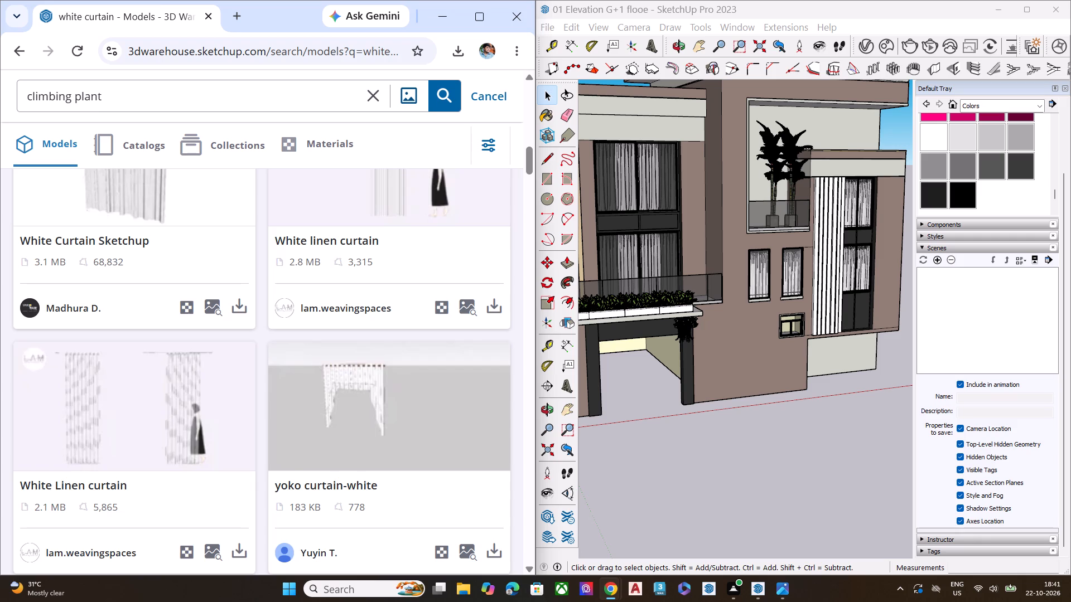
Examine the building's front facade and entrance porch from close up and from a distance.
scroll(697, 367, "down", 8)
middle_click_drag(723, 396, 717, 395)
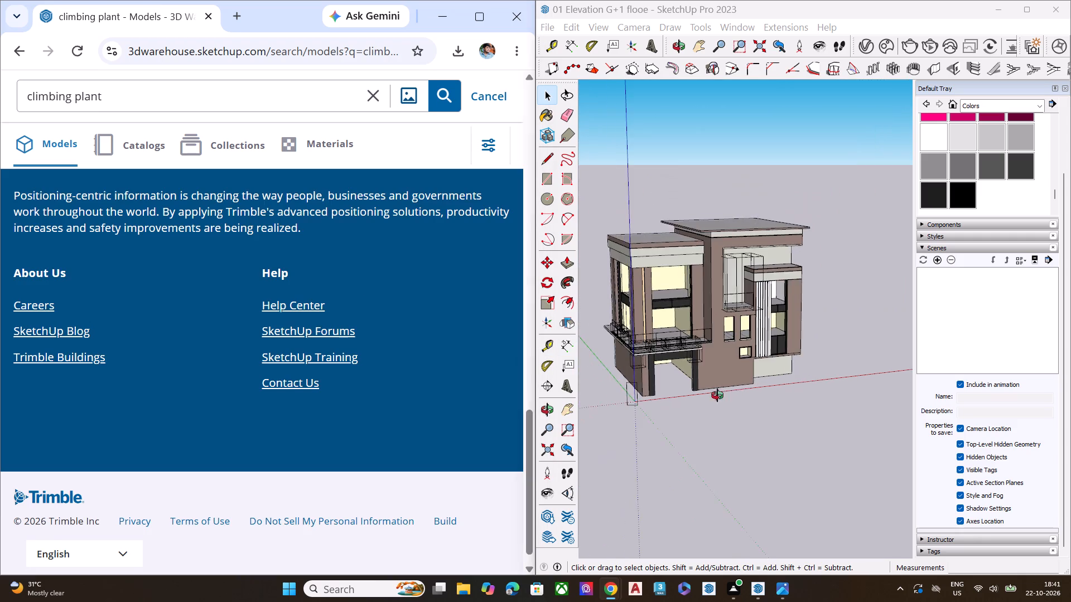
middle_click_drag(717, 395, 630, 387)
scroll(683, 347, "up", 8)
middle_click_drag(688, 353, 708, 269)
scroll(703, 281, "up", 3)
scroll(758, 278, "down", 9)
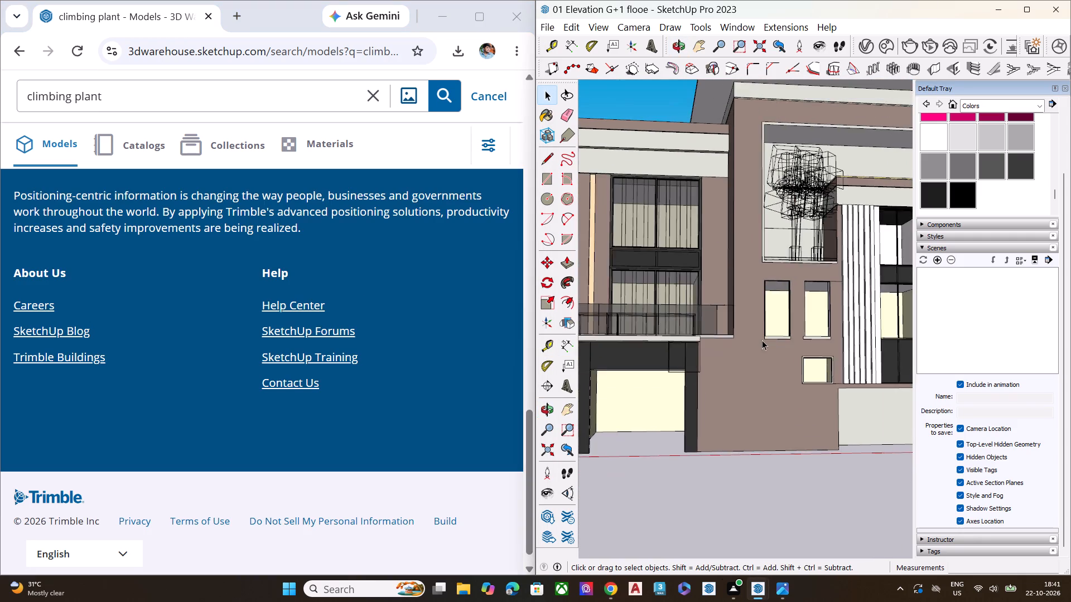
scroll(762, 340, "down", 8)
left_click(746, 409)
middle_click_drag(722, 404, 819, 484)
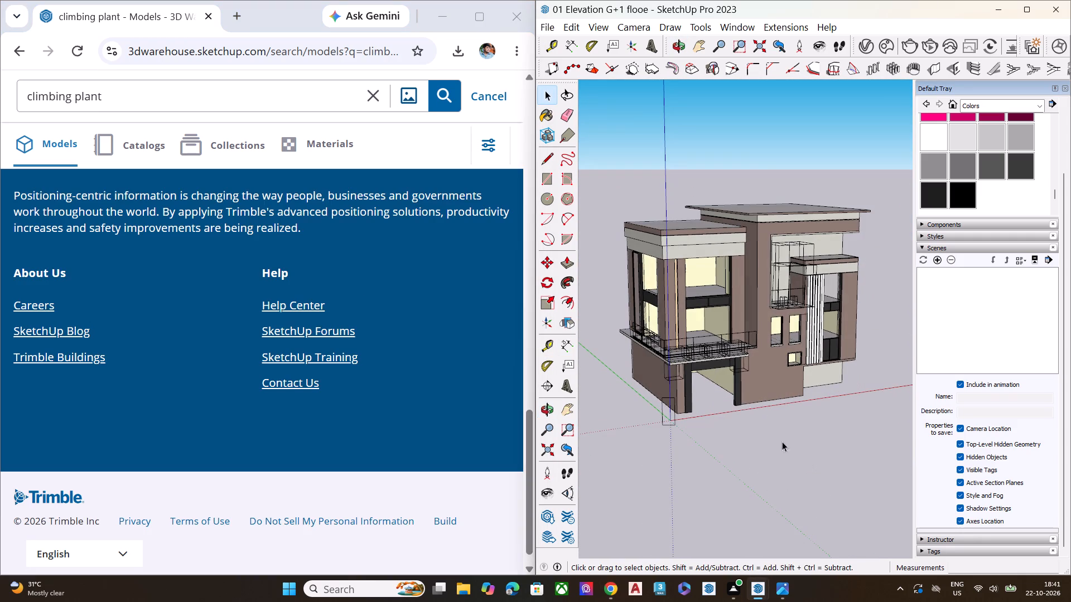
left_click(775, 435)
Examine the upper balcony with its potted palms and the windows below from close up and against the whole building.
scroll(818, 283, "up", 9)
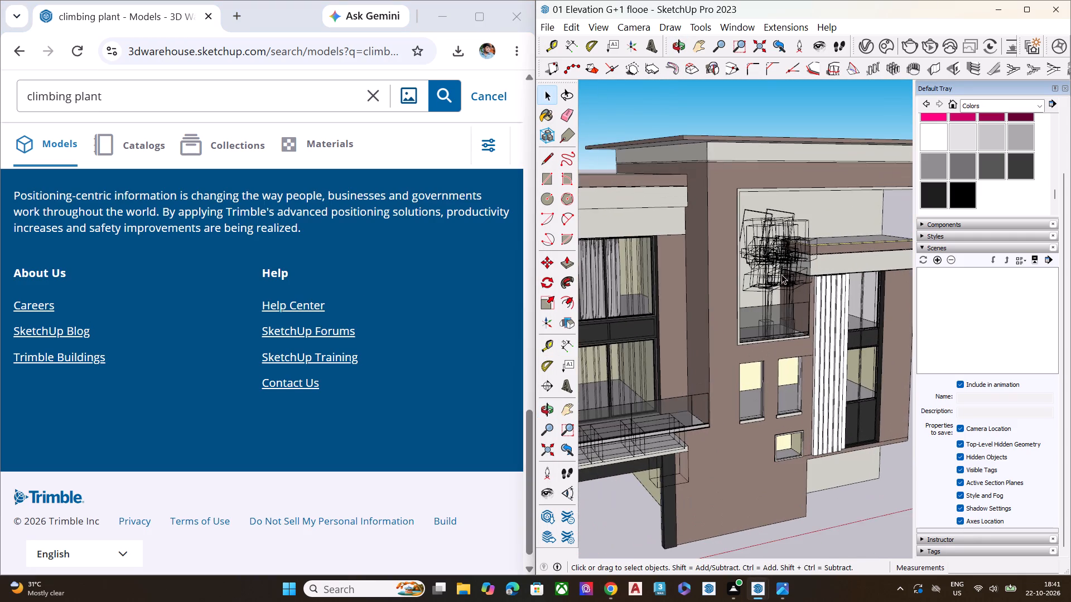
scroll(781, 274, "up", 6)
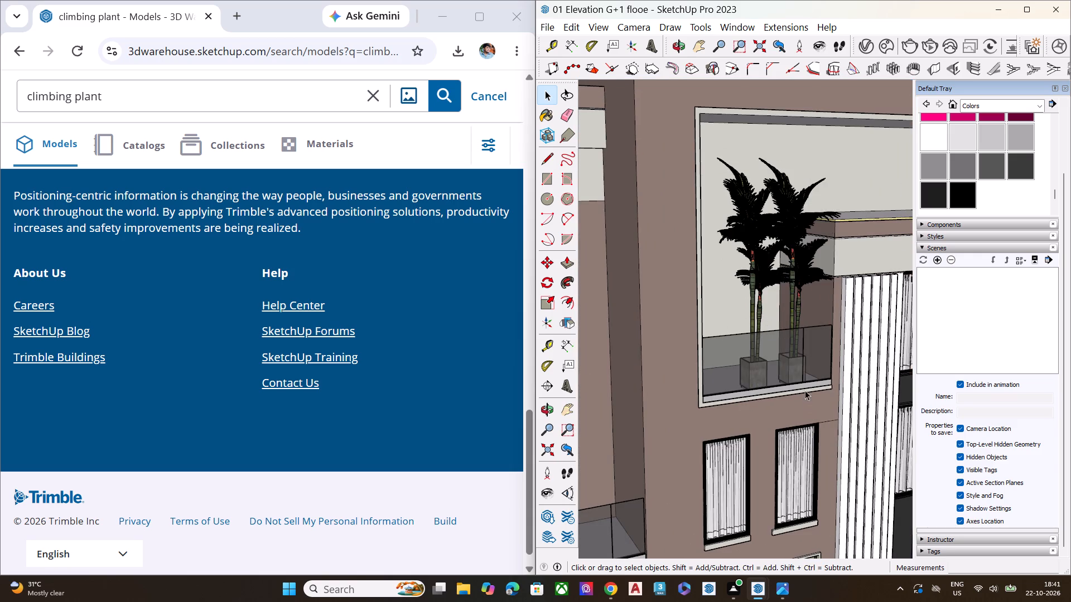
middle_click_drag(798, 385, 572, 333)
middle_click_drag(793, 383, 817, 379)
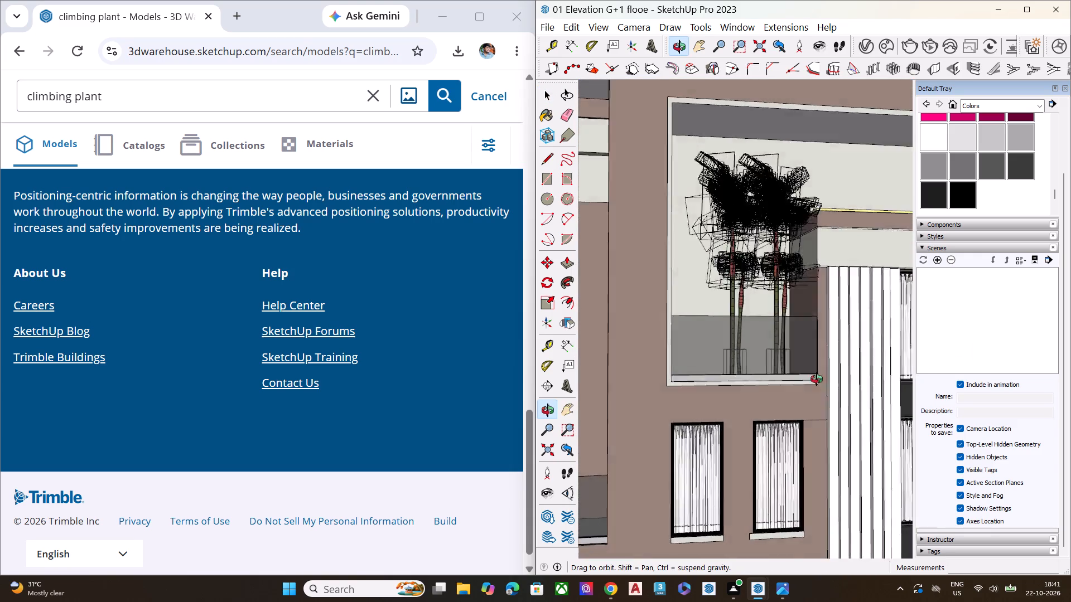
middle_click_drag(817, 379, 736, 402)
scroll(733, 403, "up", 1)
scroll(727, 382, "down", 2)
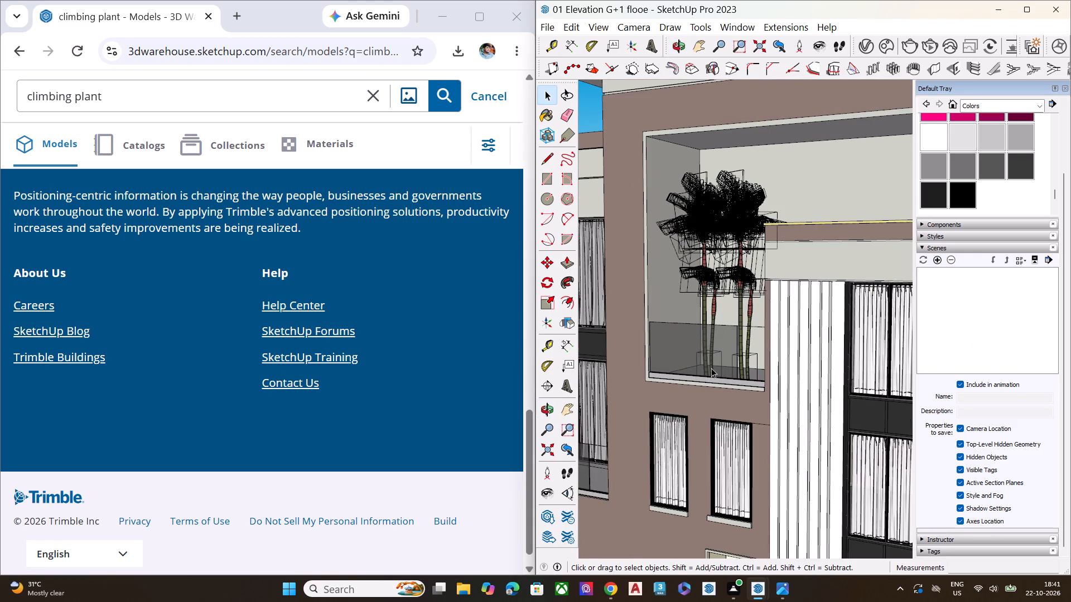
scroll(743, 355, "down", 15)
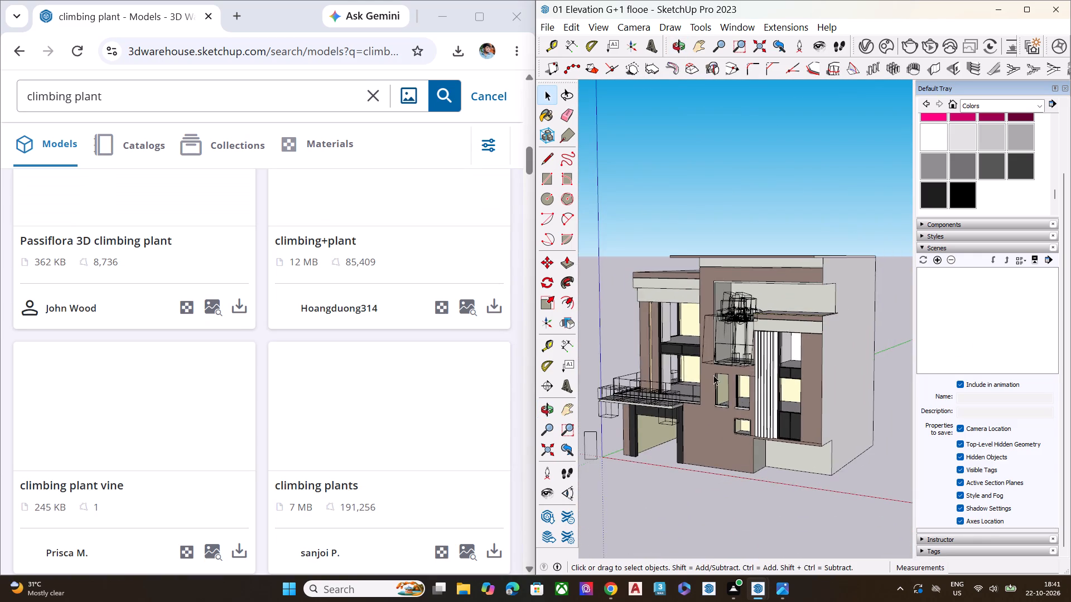
middle_click_drag(713, 375, 950, 451)
scroll(837, 364, "down", 5)
middle_click_drag(774, 382, 798, 325)
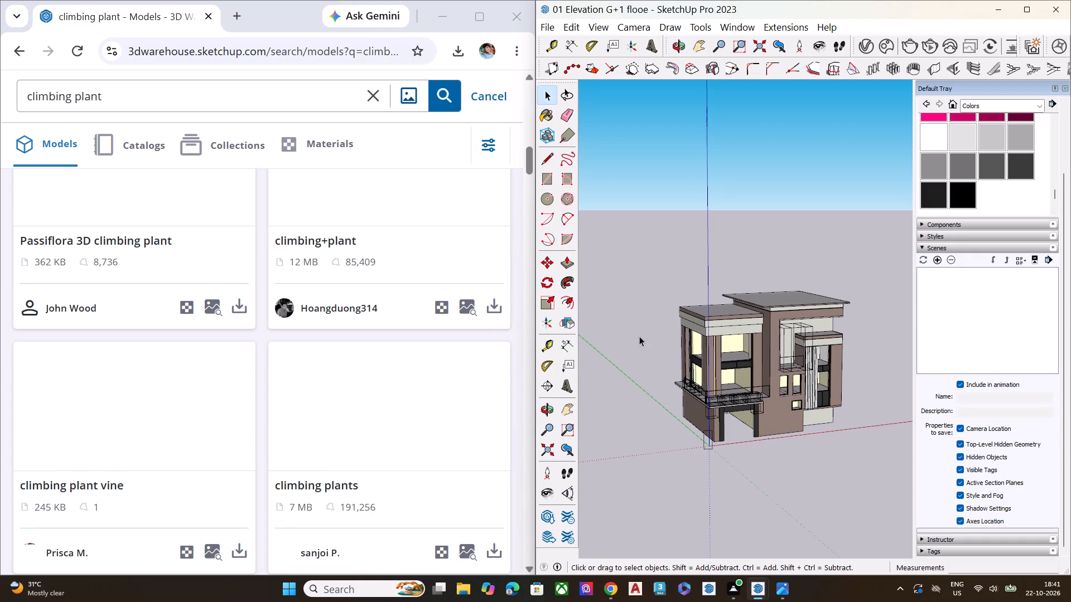
Look through the climbing plant search results for a hanging vine suitable for the facade.
scroll(324, 318, "up", 2)
scroll(324, 317, "down", 1)
scroll(324, 317, "up", 3)
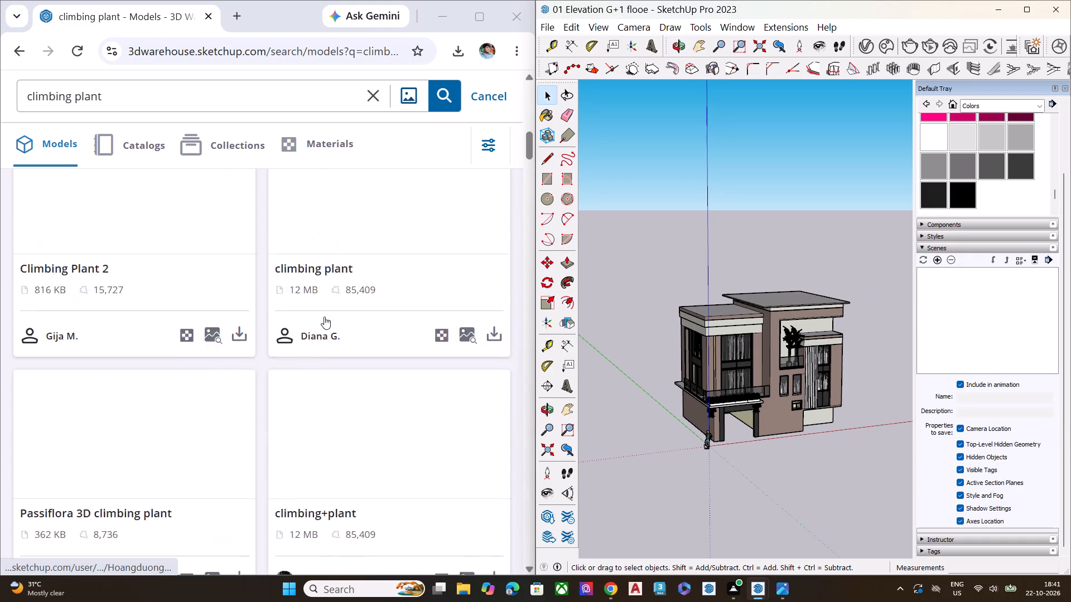
scroll(324, 317, "up", 1)
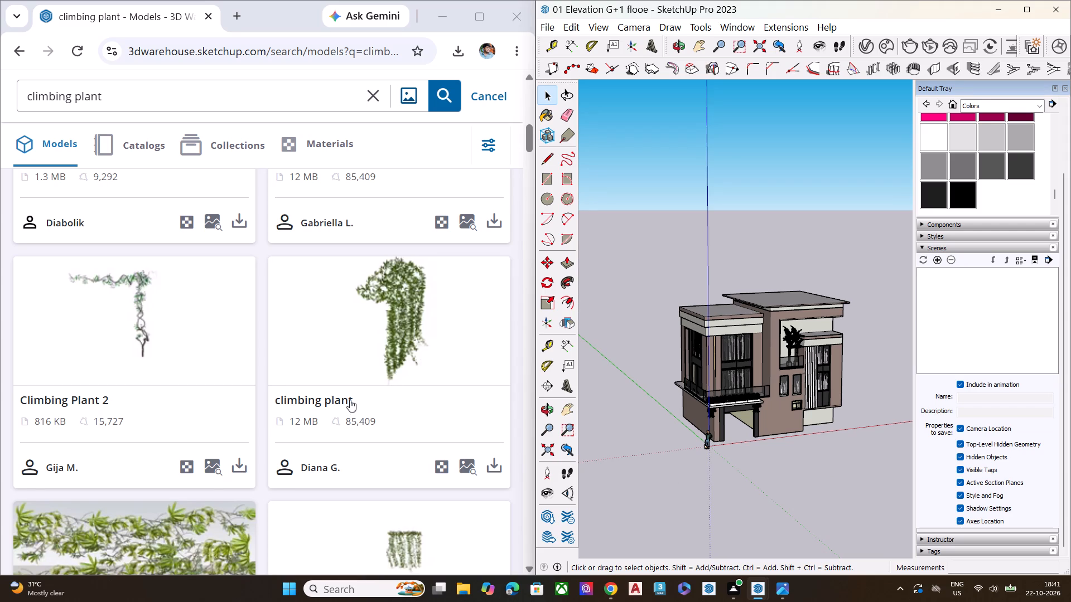
scroll(339, 399, "down", 5)
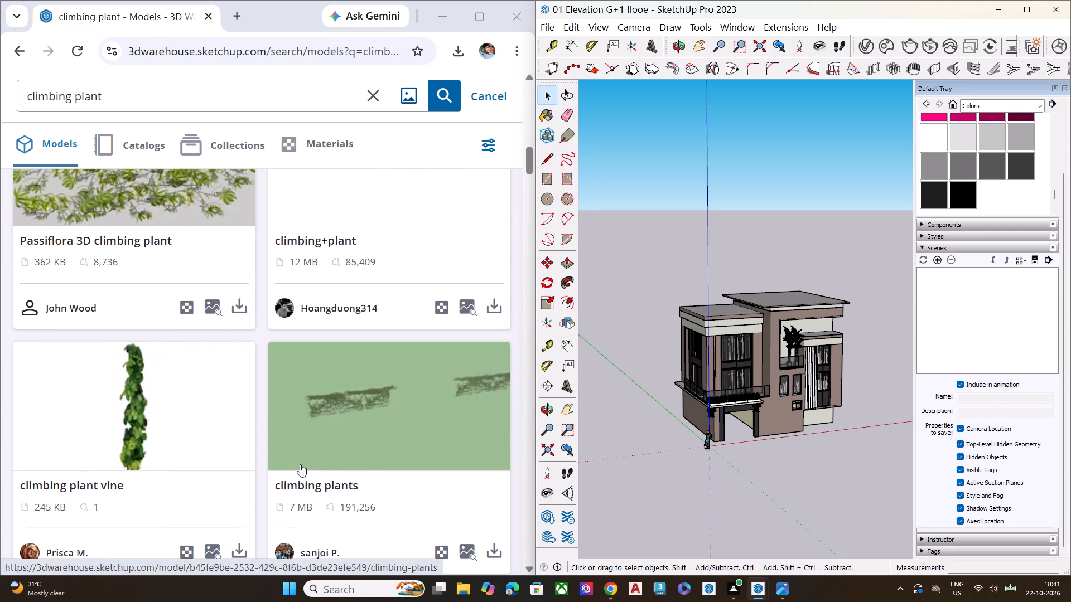
scroll(210, 395, "down", 5)
scroll(192, 405, "up", 1)
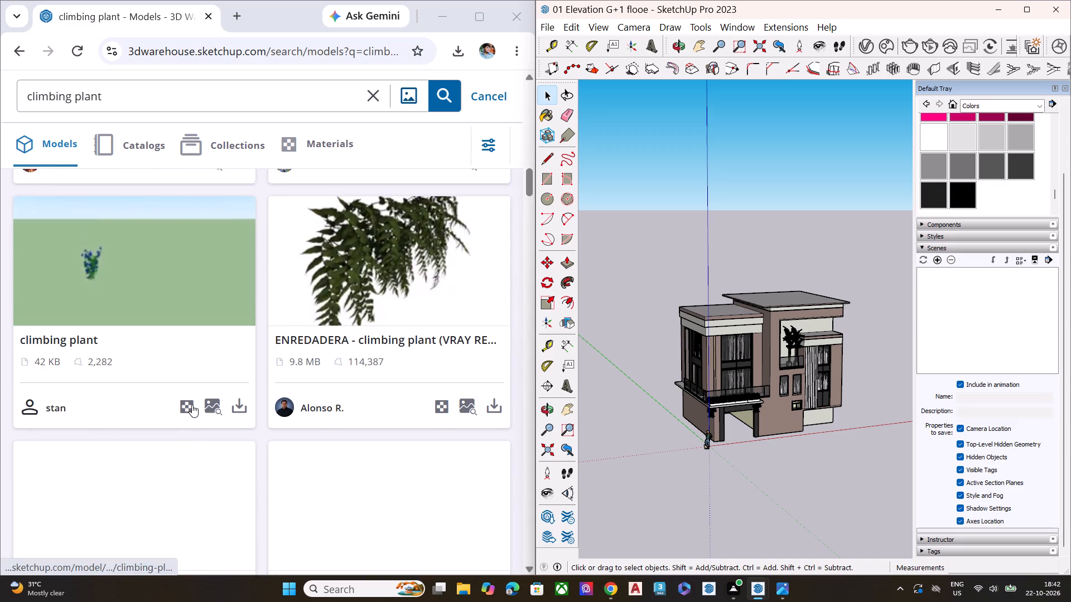
scroll(192, 405, "up", 3)
scroll(192, 405, "down", 1)
scroll(192, 405, "up", 3)
scroll(192, 405, "down", 1)
scroll(192, 405, "up", 4)
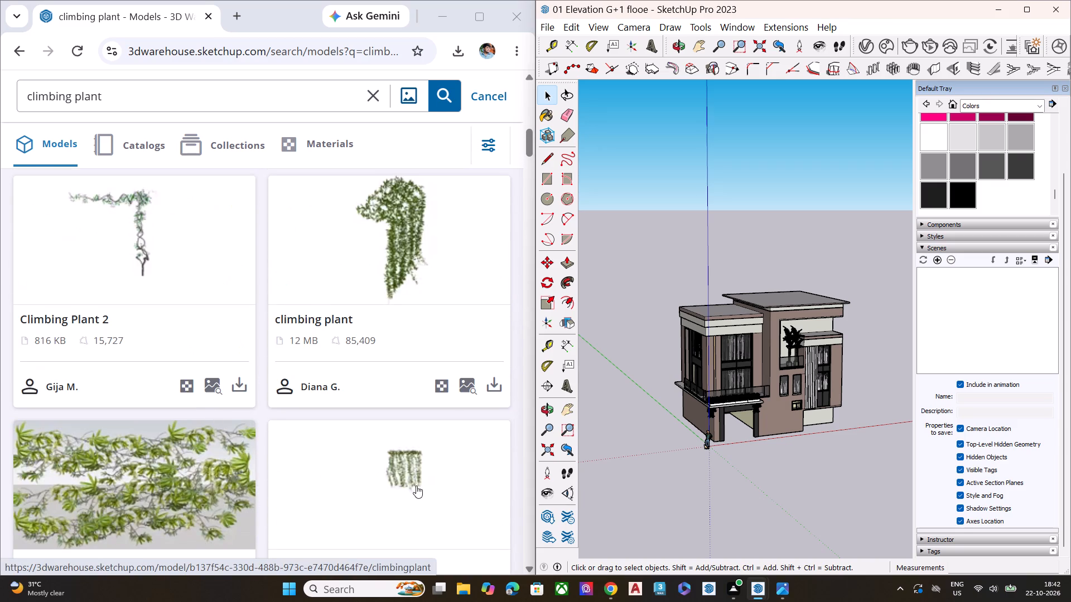
Download the "climbing+plant" hanging vine model from the search results and check its download progress.
scroll(416, 486, "down", 3)
left_click(493, 392)
left_click(447, 421)
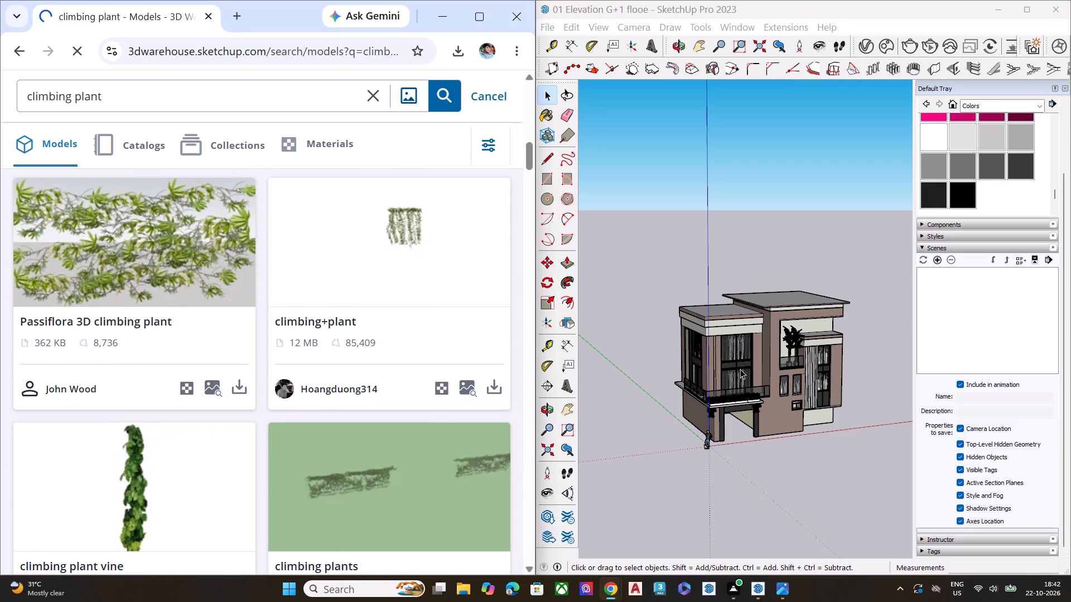
scroll(740, 369, "down", 5)
scroll(827, 467, "up", 3)
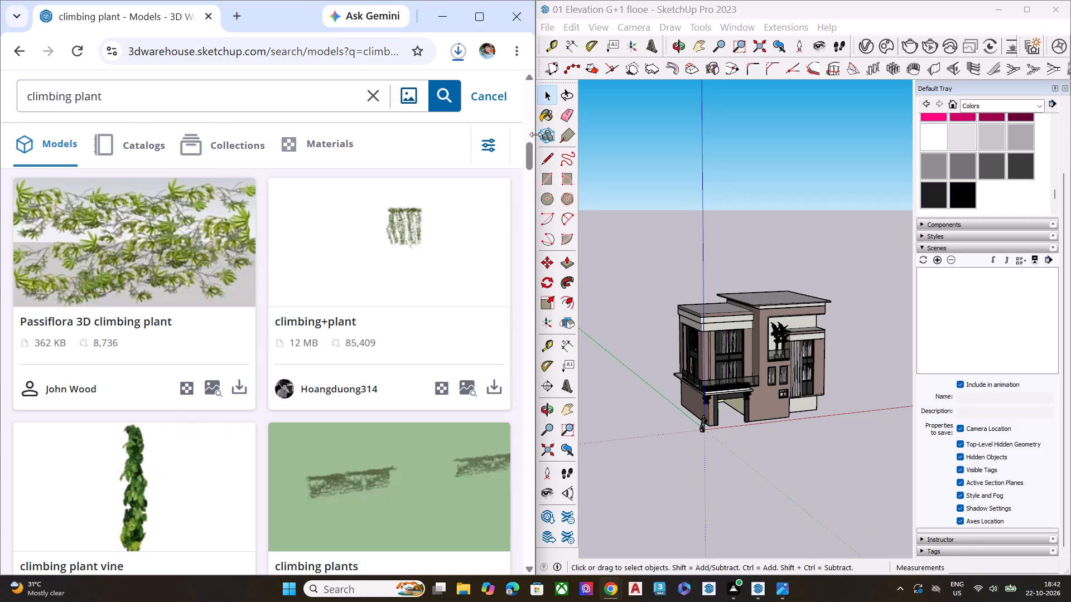
left_click(458, 54)
left_click(458, 54)
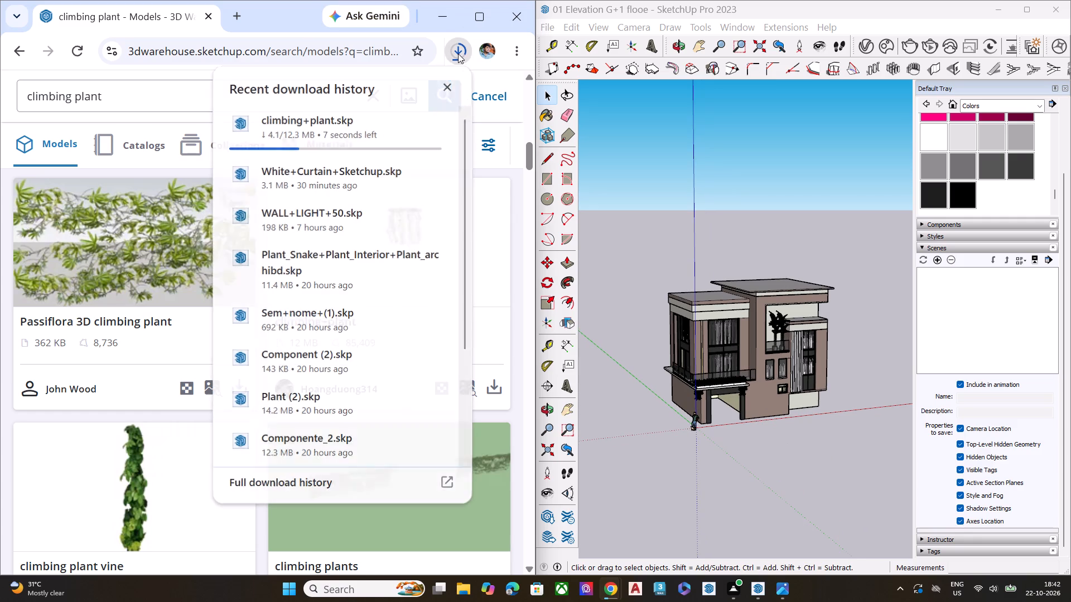
Examine the entrance porch, planter balcony and front facade from low and frontal viewpoints.
scroll(821, 381, "up", 8)
scroll(730, 412, "up", 2)
scroll(719, 412, "down", 1)
scroll(706, 409, "up", 2)
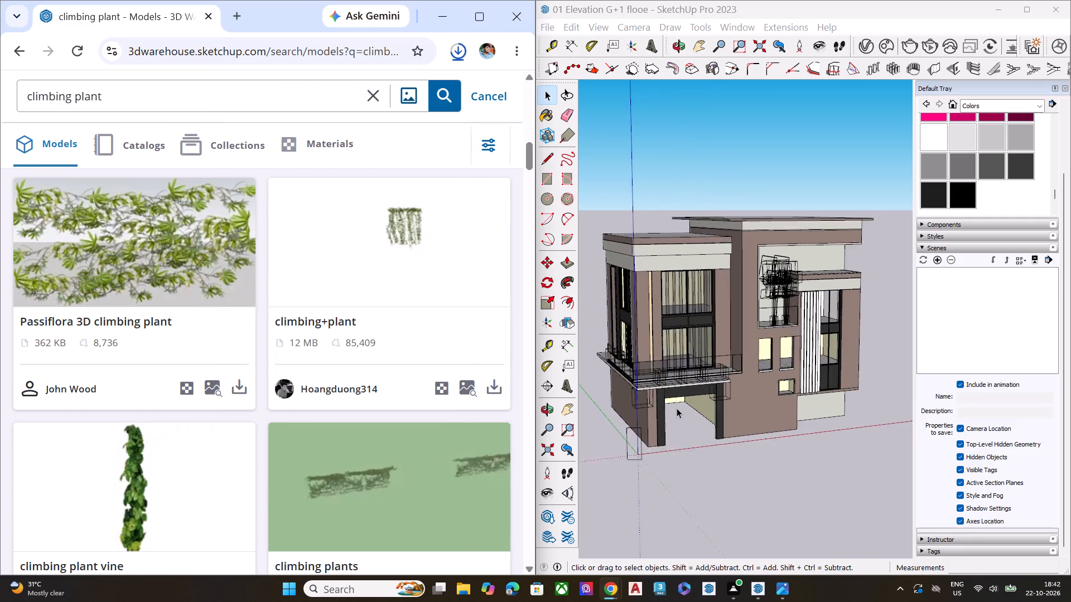
scroll(677, 408, "up", 2)
middle_click_drag(657, 380, 650, 259)
scroll(678, 411, "up", 2)
scroll(683, 436, "down", 1)
scroll(683, 442, "up", 4)
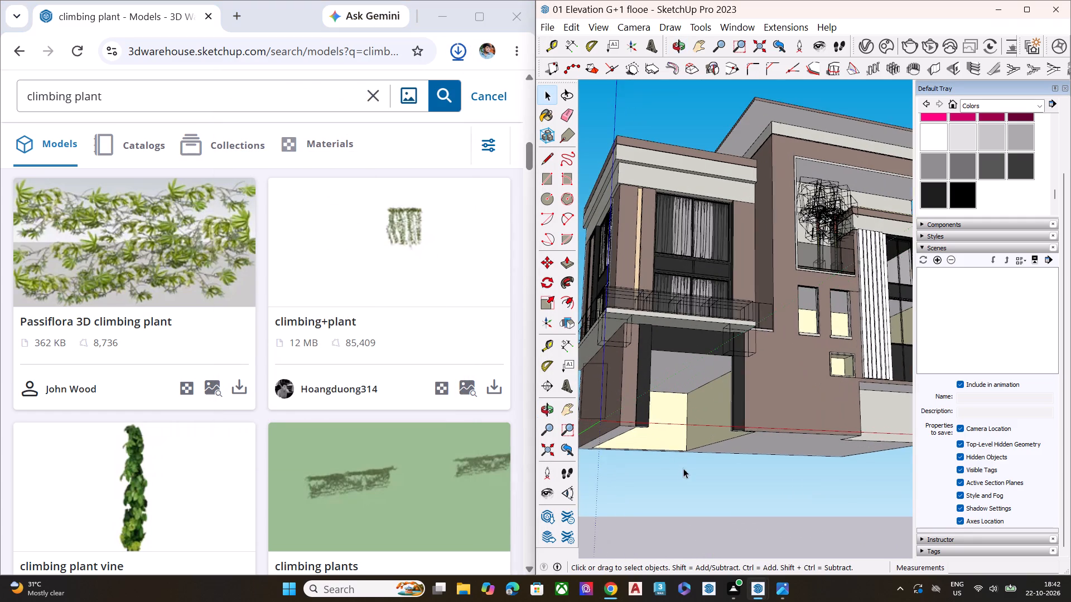
left_click(681, 487)
scroll(681, 487, "down", 7)
middle_click_drag(755, 414, 707, 473)
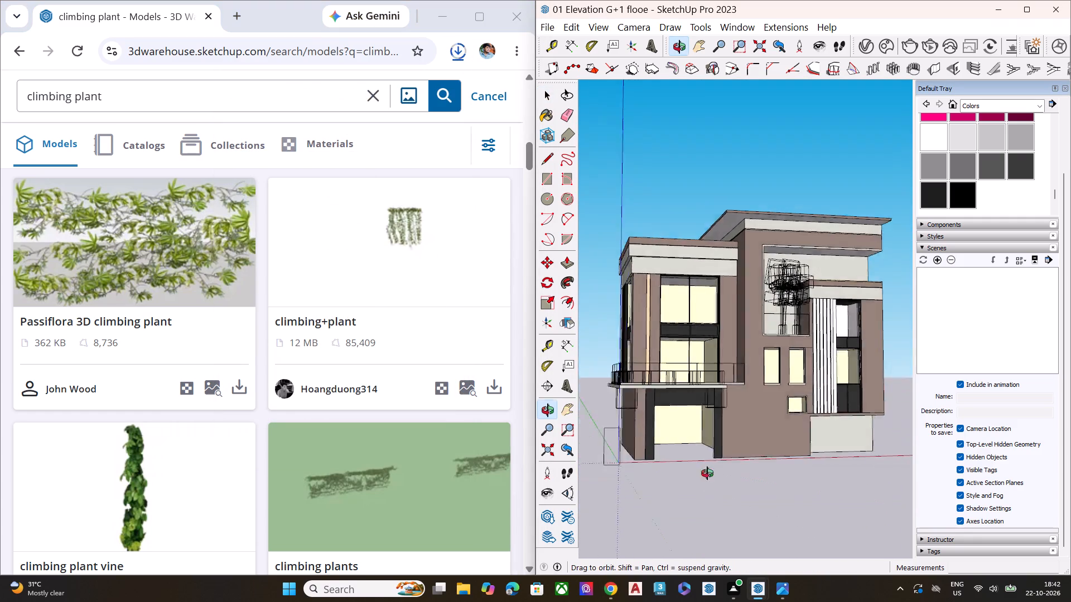
middle_click_drag(707, 473, 599, 505)
left_click(903, 367)
Examine the white vertical fins beside the upper balcony and the tall window next to them.
scroll(857, 320, "up", 3)
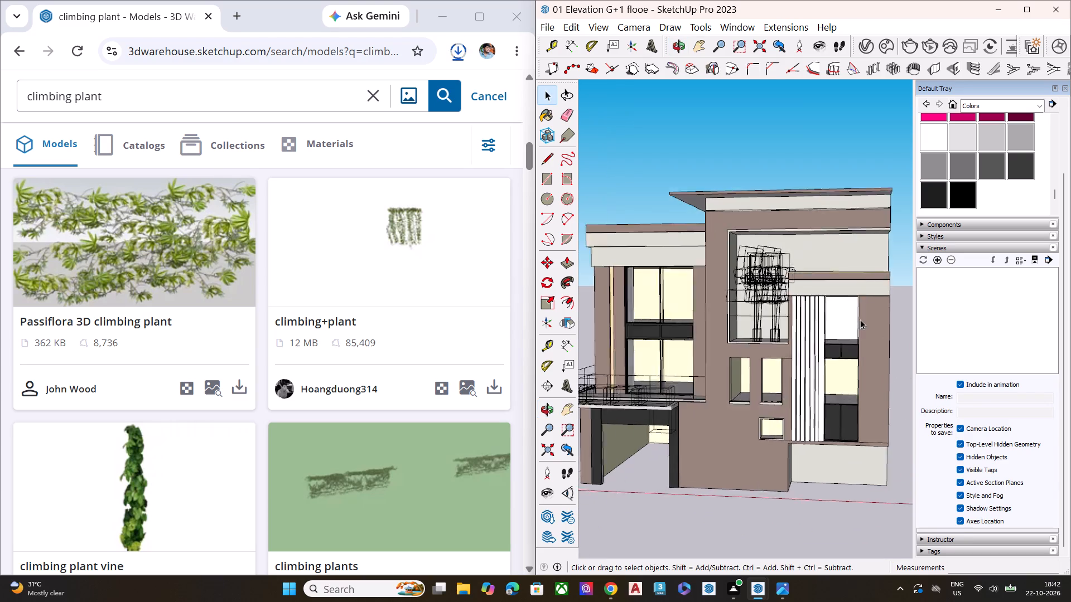
scroll(860, 319, "up", 2)
middle_click_drag(803, 360, 641, 473)
scroll(734, 335, "up", 7)
scroll(790, 304, "up", 3)
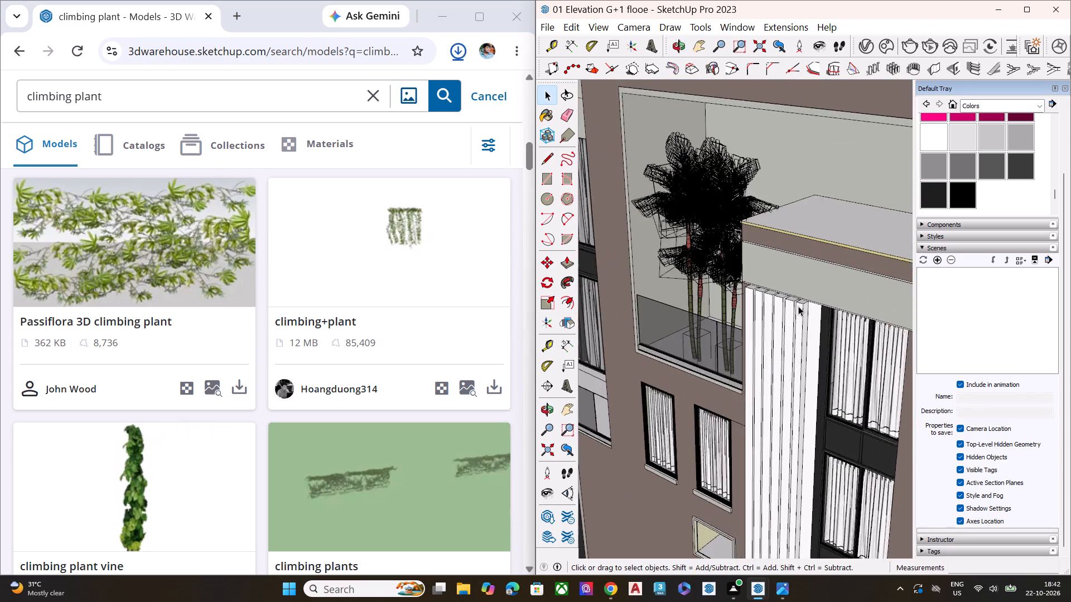
scroll(798, 306, "up", 12)
left_click(821, 308)
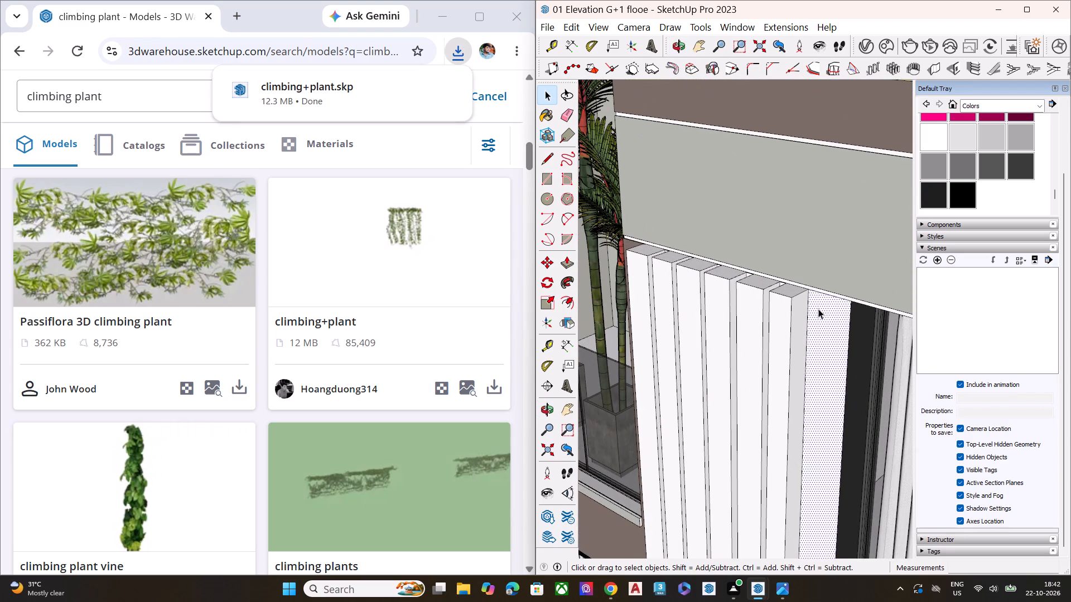
scroll(812, 312, "down", 3)
scroll(810, 313, "up", 1)
scroll(810, 313, "down", 15)
scroll(809, 314, "down", 6)
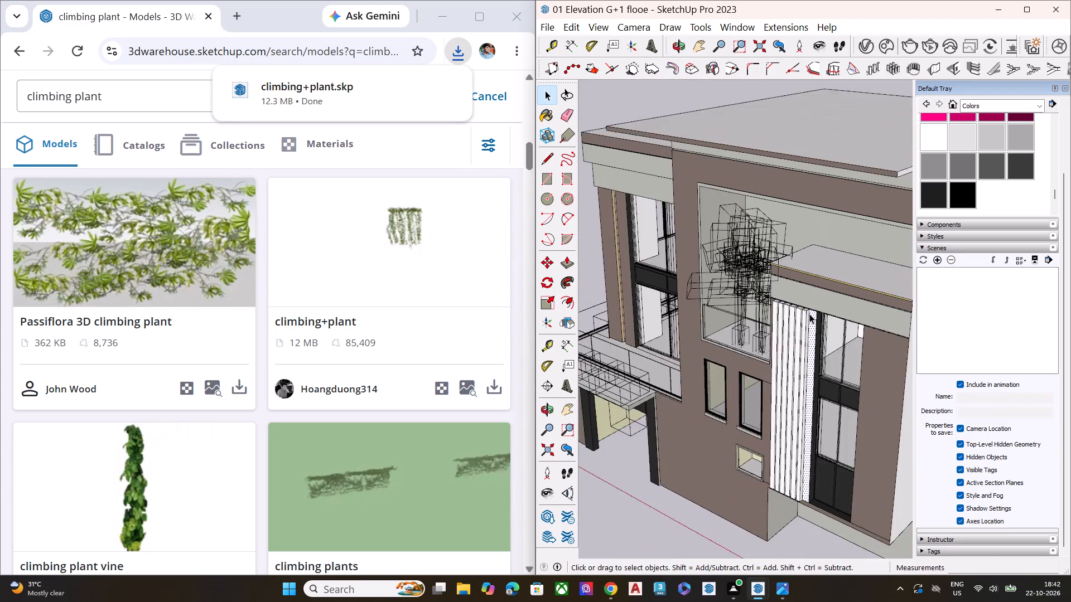
scroll(809, 314, "down", 1)
Examine the balconies and fins from the building's side, and the whole building from above and below.
middle_click_drag(798, 372, 629, 435)
scroll(678, 496, "up", 7)
left_click(677, 497)
middle_click_drag(670, 469, 671, 453)
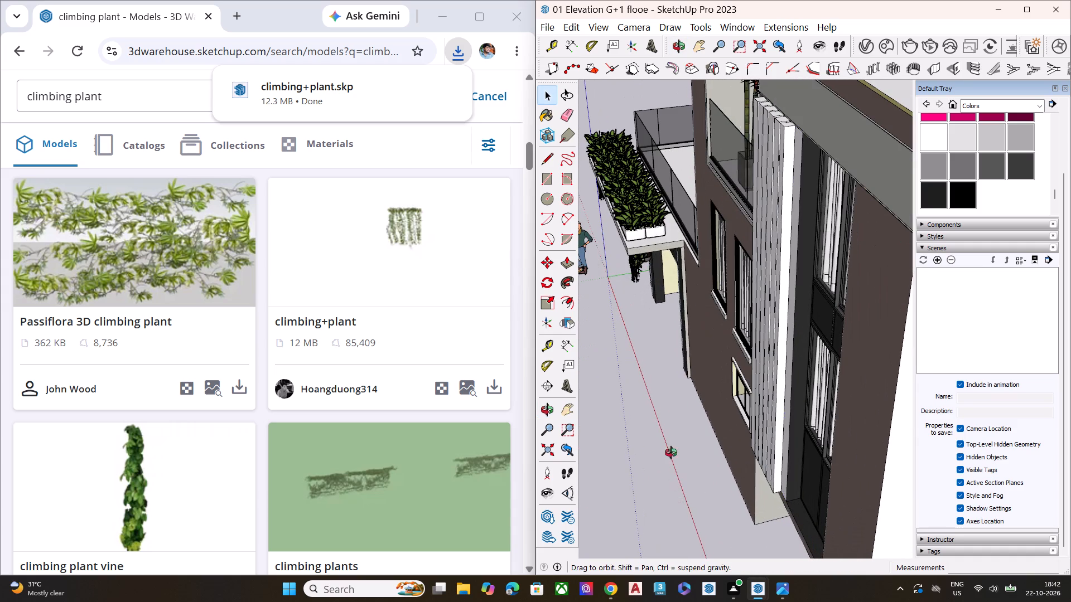
middle_click_drag(671, 453, 727, 376)
scroll(717, 415, "down", 8)
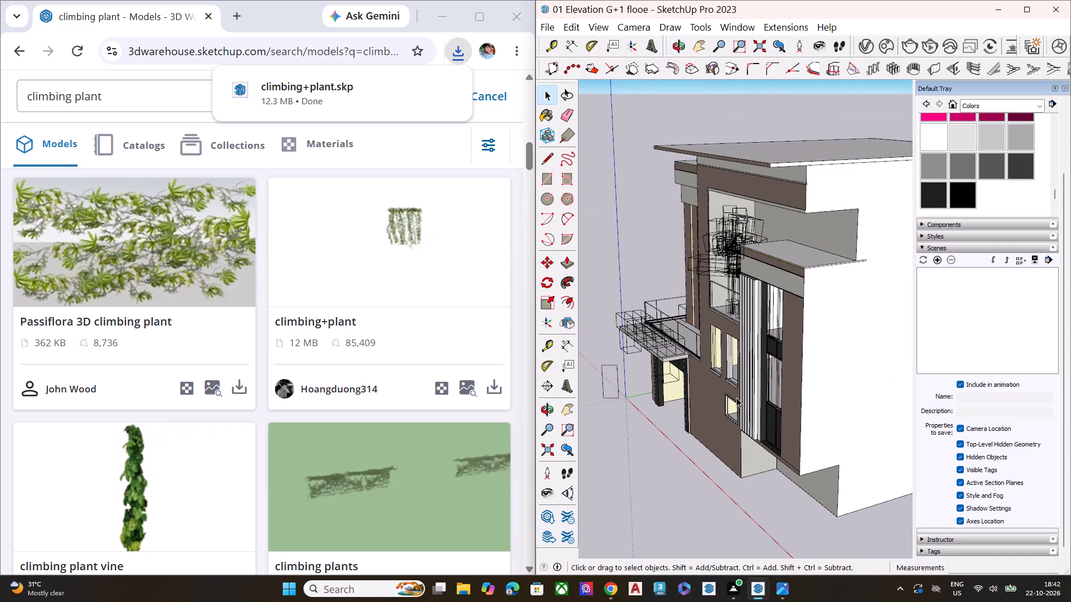
scroll(741, 390, "down", 5)
scroll(765, 349, "down", 1)
scroll(765, 348, "up", 9)
scroll(735, 311, "up", 6)
scroll(734, 321, "down", 6)
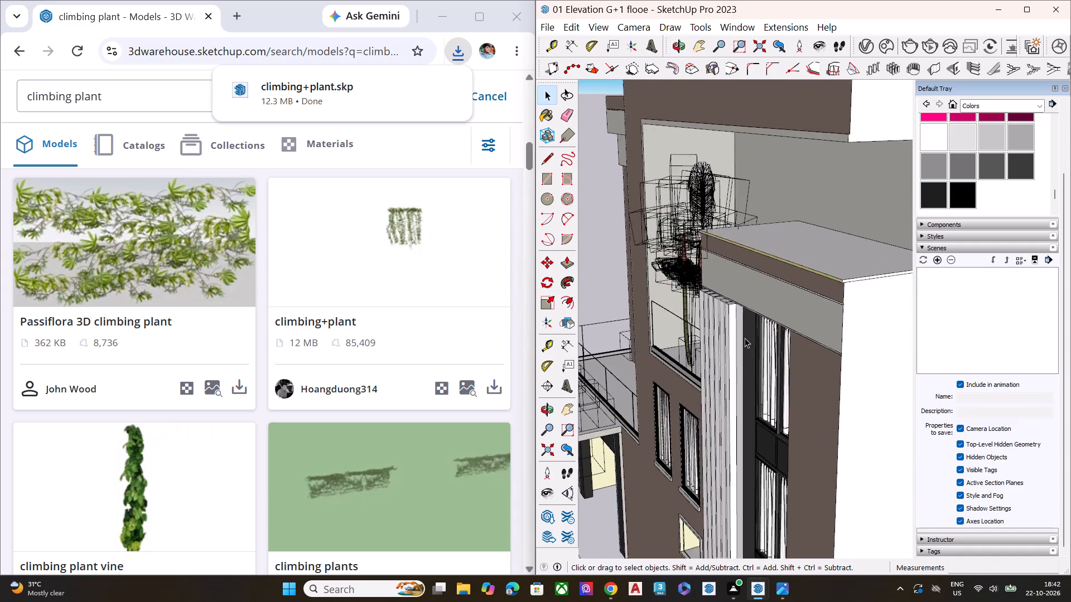
scroll(745, 338, "down", 2)
scroll(746, 342, "up", 1)
scroll(746, 347, "down", 11)
middle_click_drag(644, 406, 1022, 445)
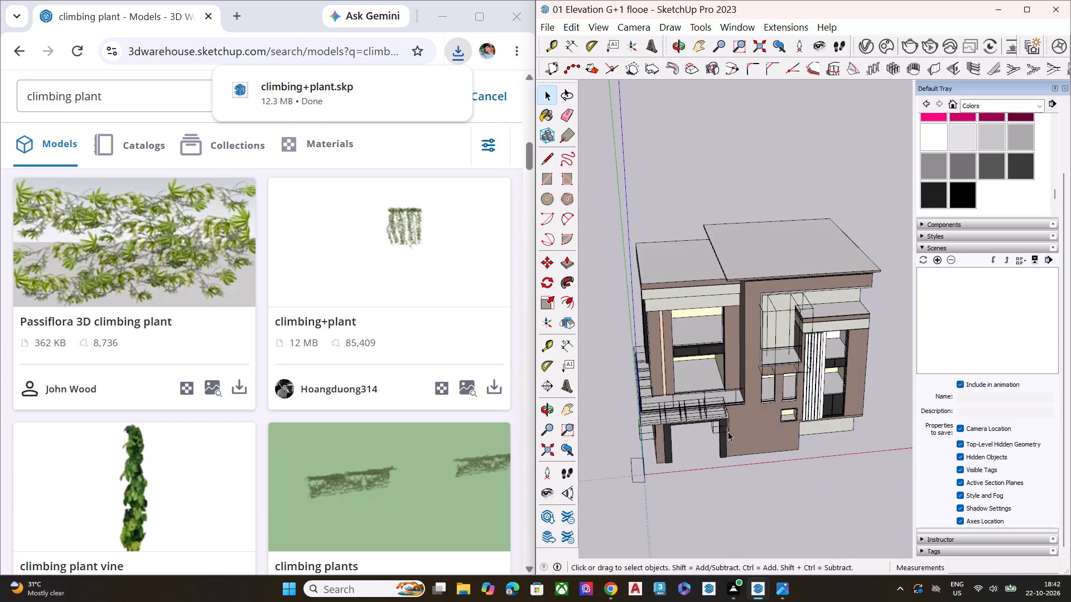
middle_click_drag(726, 425, 836, 344)
left_click(881, 365)
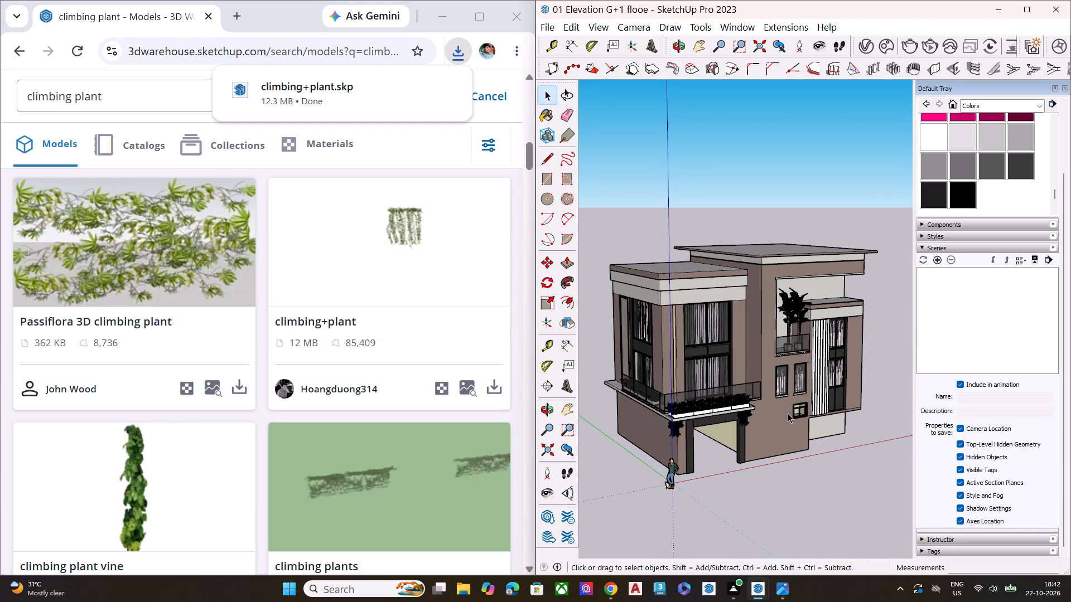
middle_click_drag(695, 470, 713, 352)
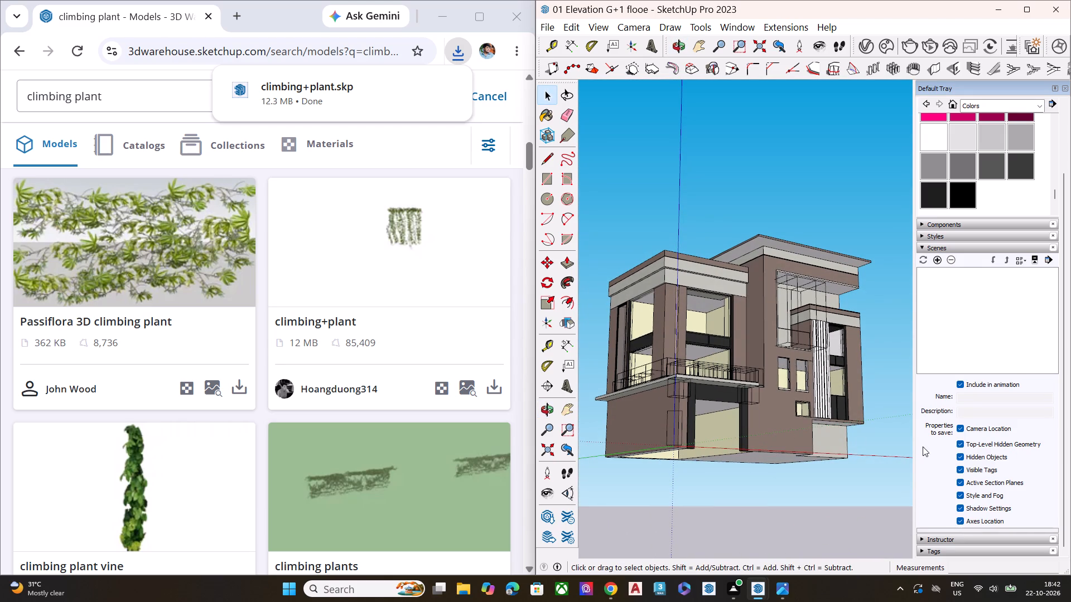
left_click(874, 436)
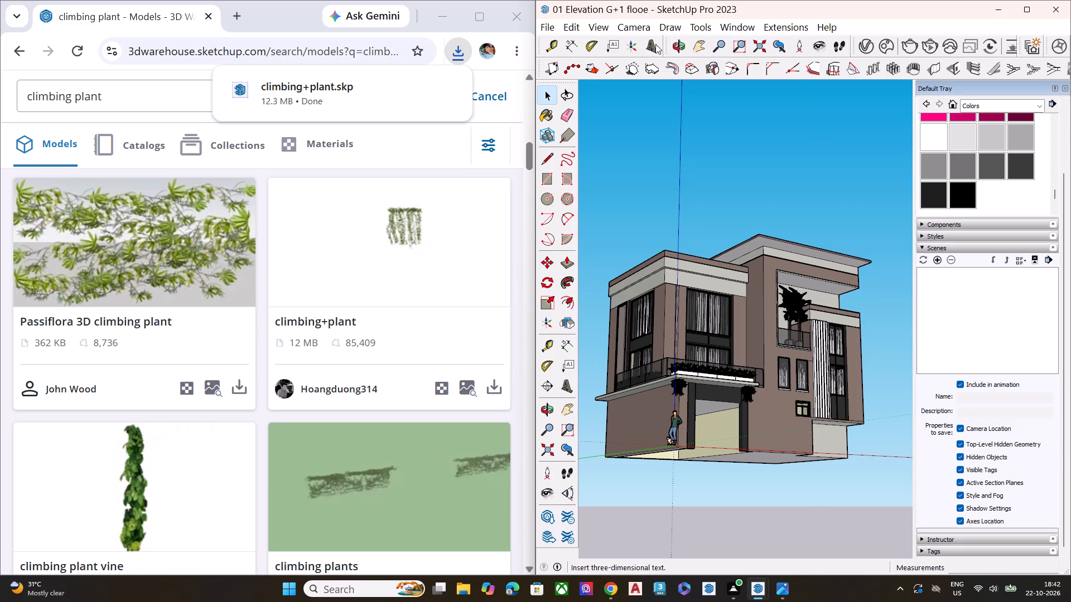
Import climbing+plant.skp from the Downloads folder into the building model.
left_click(549, 28)
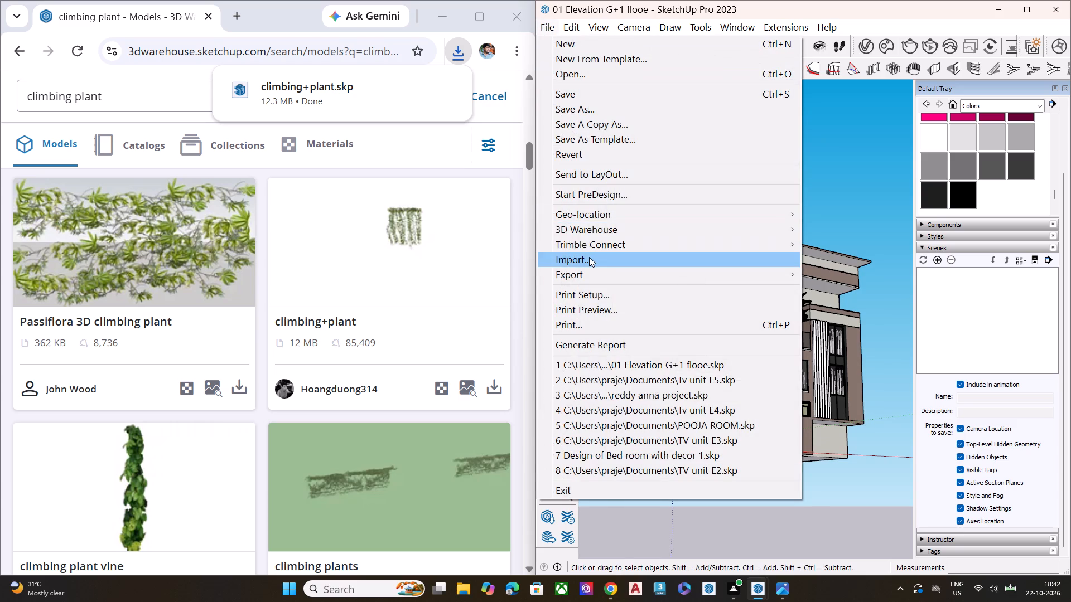
left_click(589, 257)
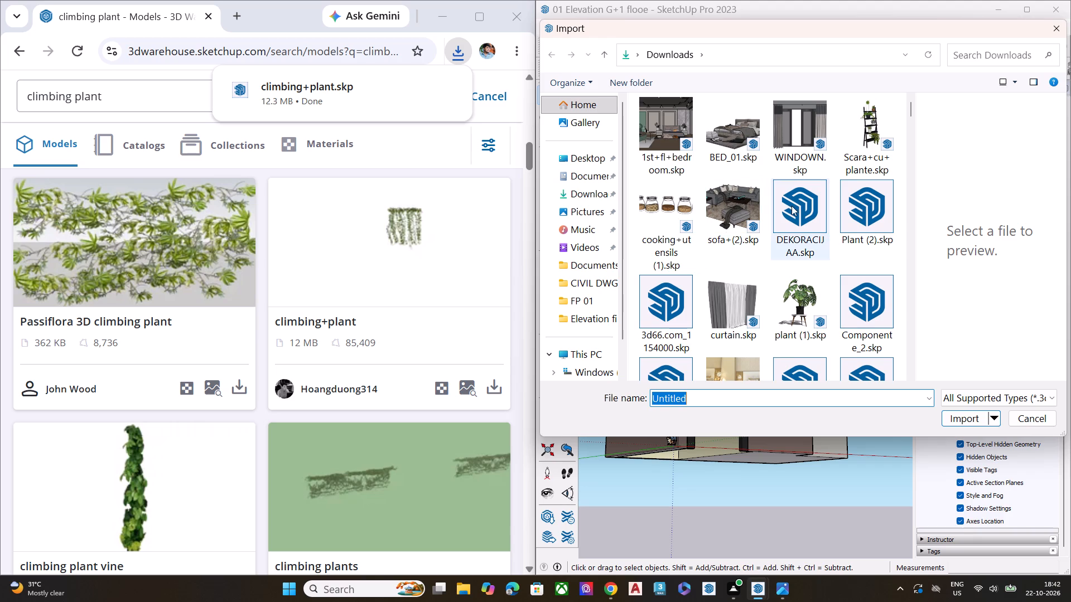
scroll(795, 208, "down", 2)
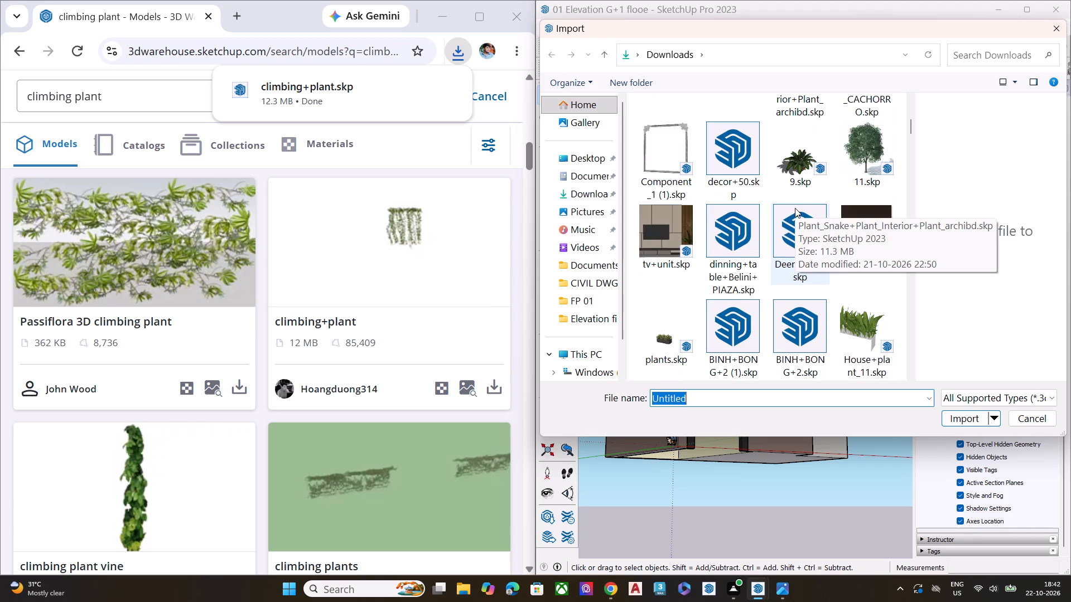
scroll(795, 208, "up", 2)
scroll(686, 283, "down", 1)
left_click(675, 225)
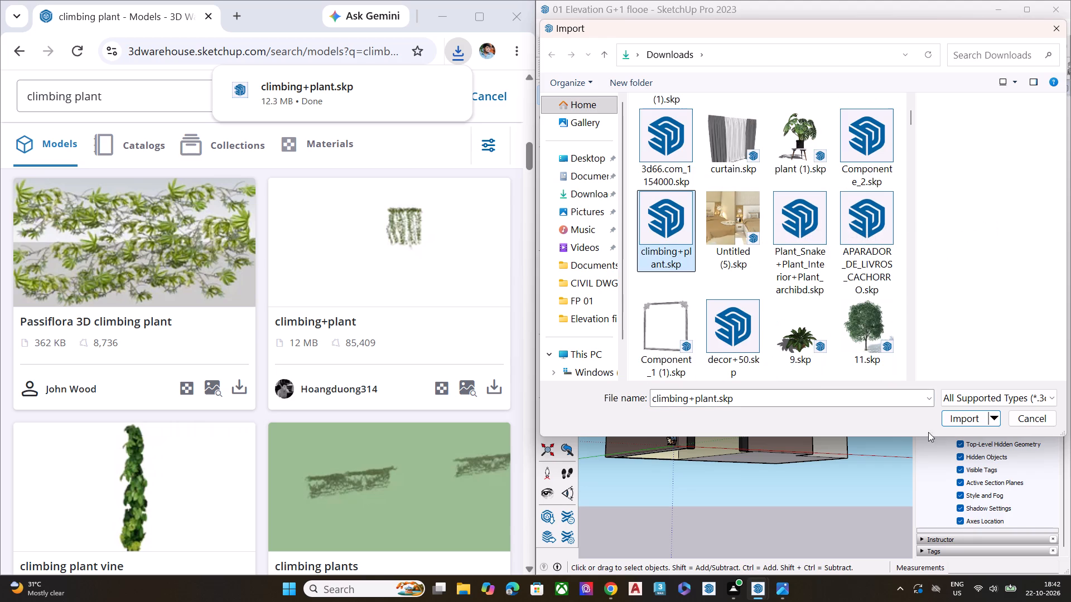
left_click(969, 416)
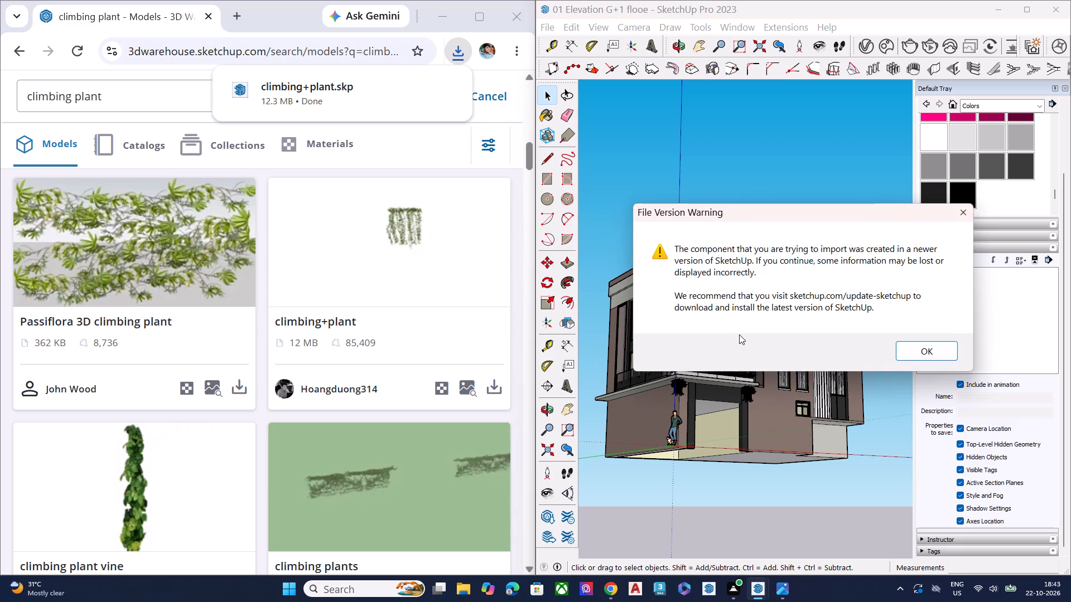
left_click(918, 348)
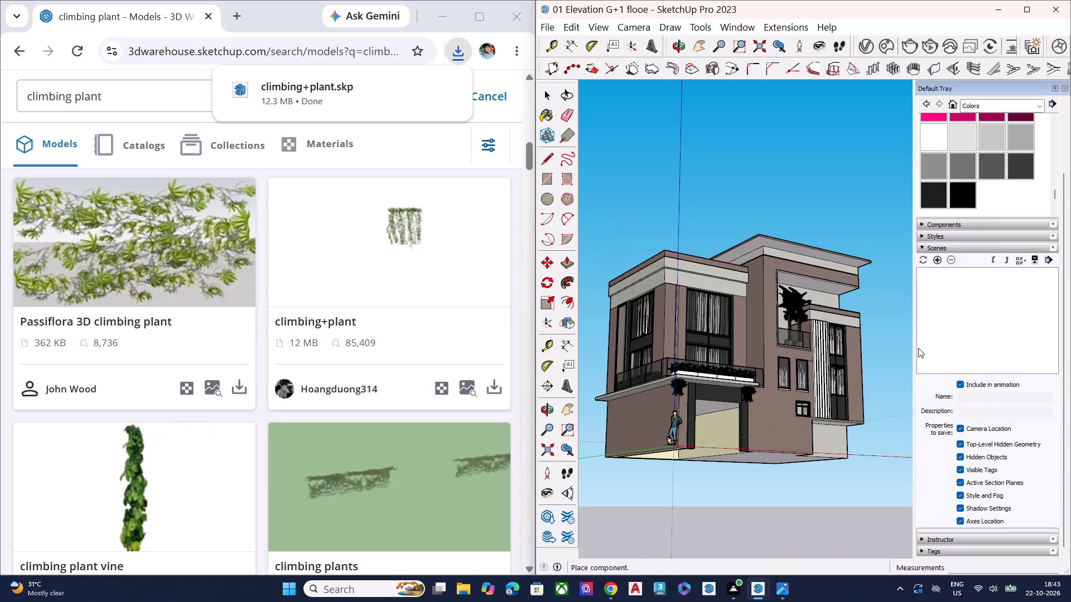
Place the imported climbing plant at the lower edge of the potted-palm balcony, hanging over the small window beside the fins.
scroll(694, 396, "down", 1)
middle_click_drag(776, 356, 765, 452)
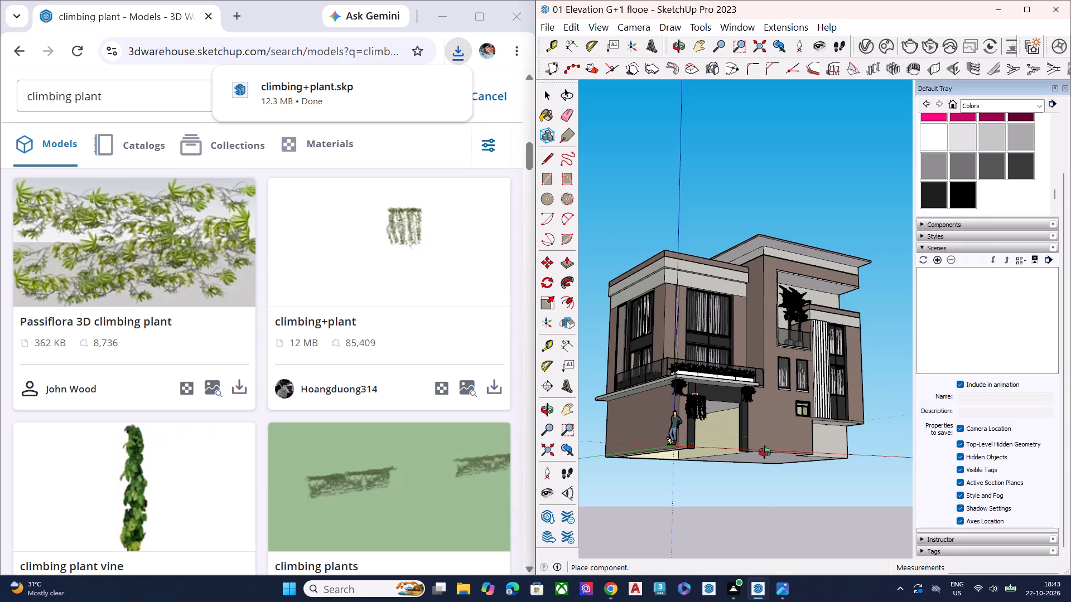
middle_click_drag(765, 452, 774, 554)
scroll(796, 355, "up", 11)
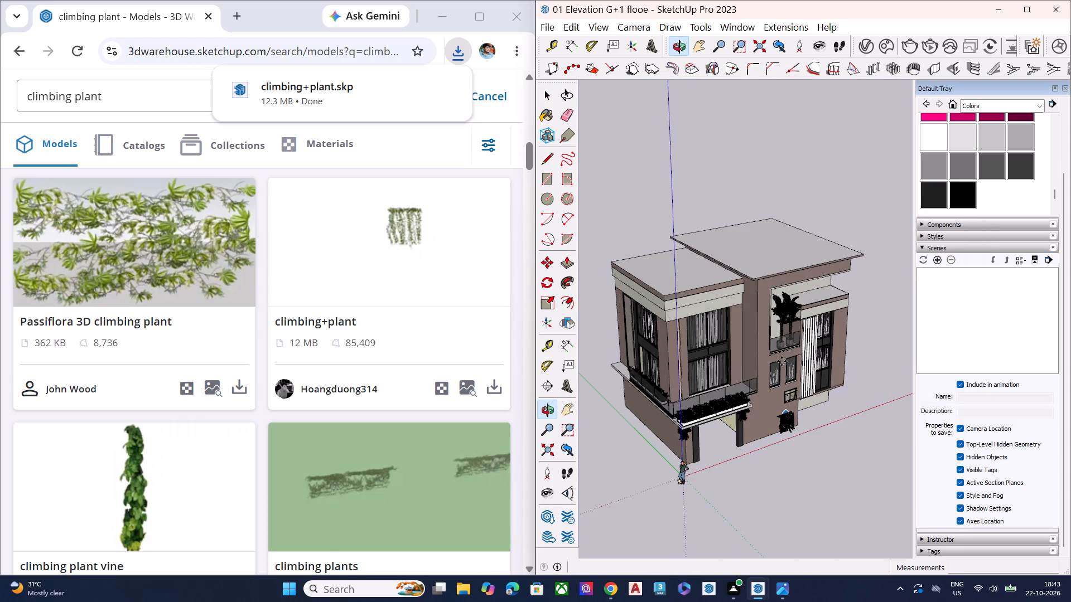
scroll(781, 361, "up", 18)
scroll(808, 352, "down", 2)
scroll(809, 352, "up", 3)
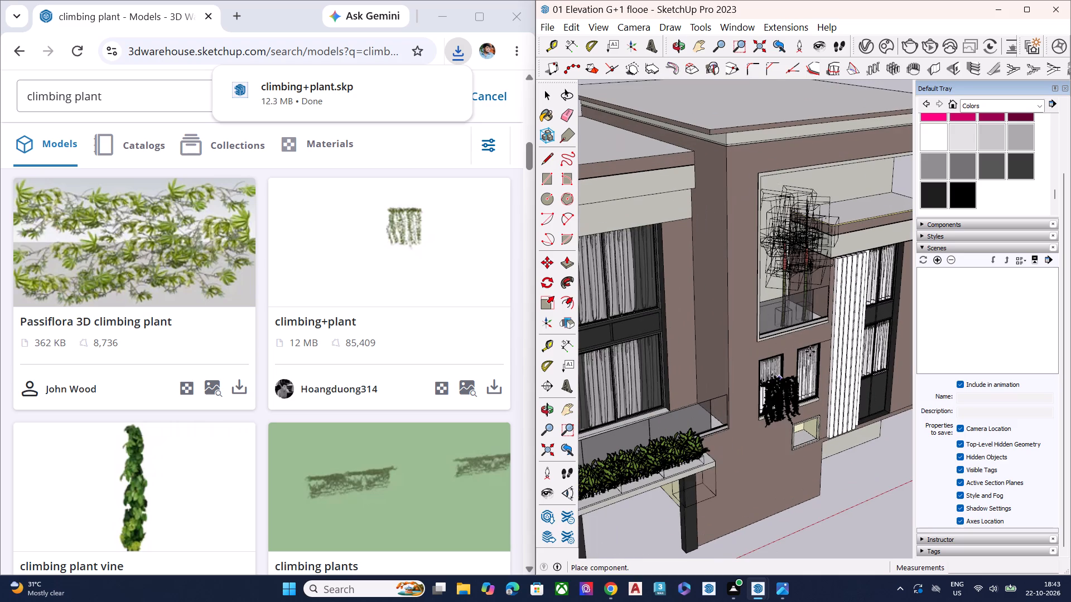
scroll(810, 352, "up", 12)
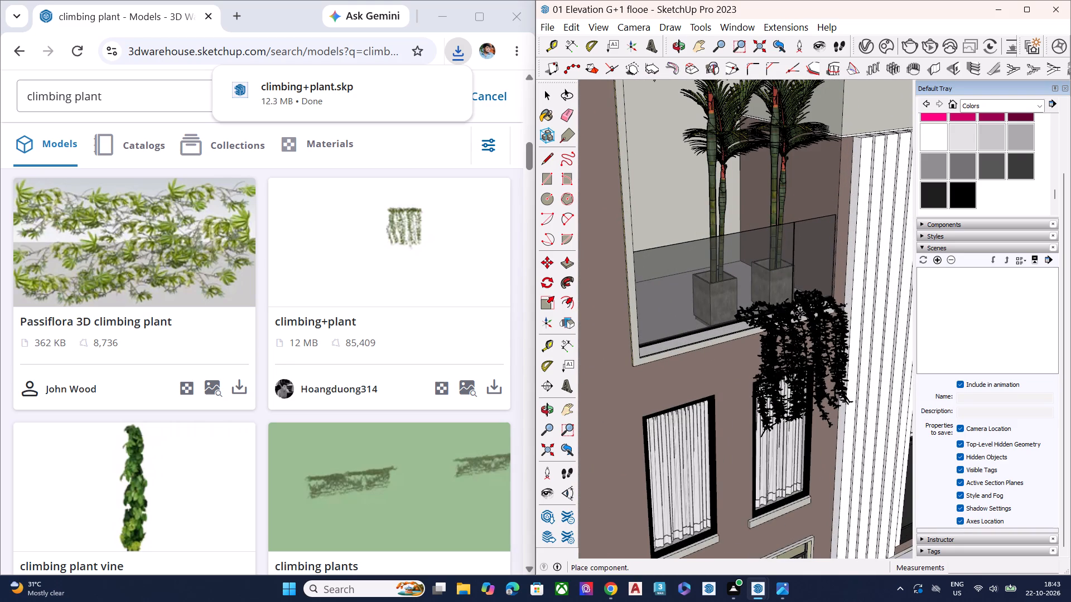
left_click(801, 316)
Move the climbing plant about 8 7/16" along the green axis, back against the wall below the potted-palm balcony.
middle_click_drag(742, 341, 879, 297)
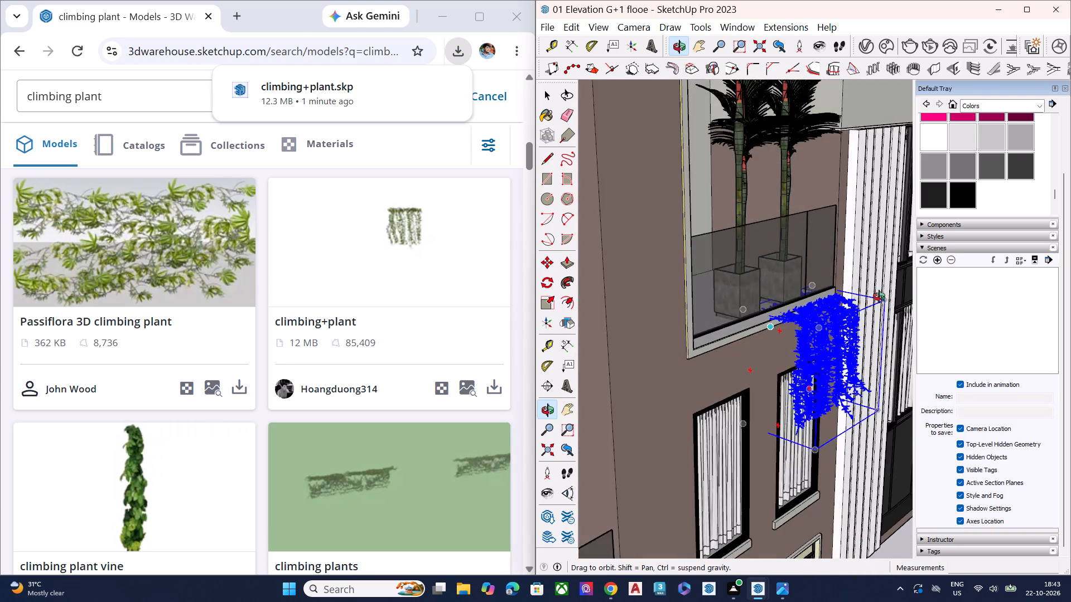
middle_click_drag(879, 297, 895, 292)
scroll(851, 307, "up", 10)
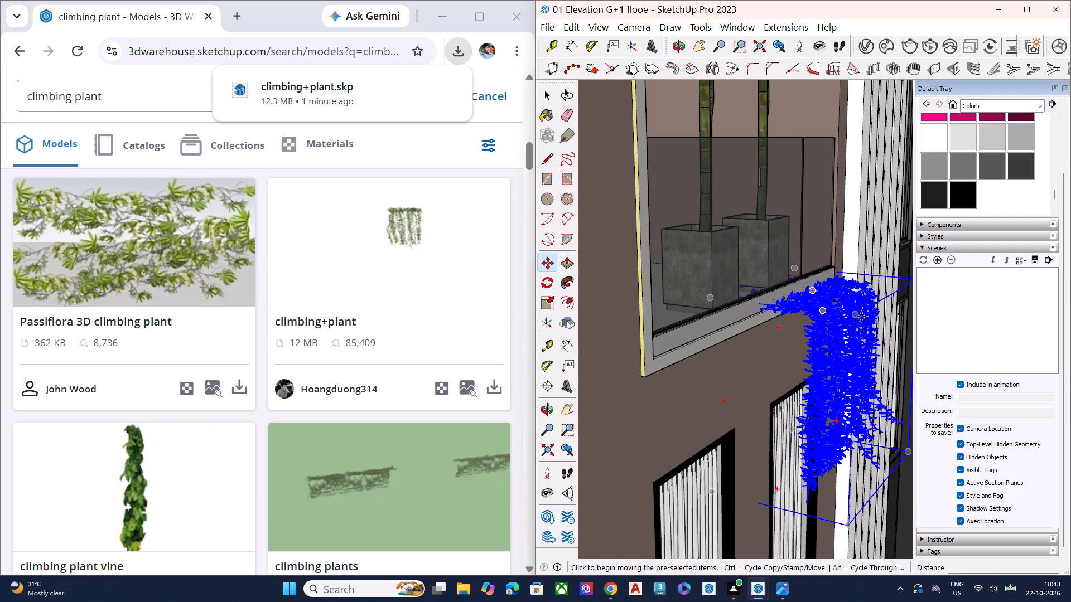
left_click(856, 313)
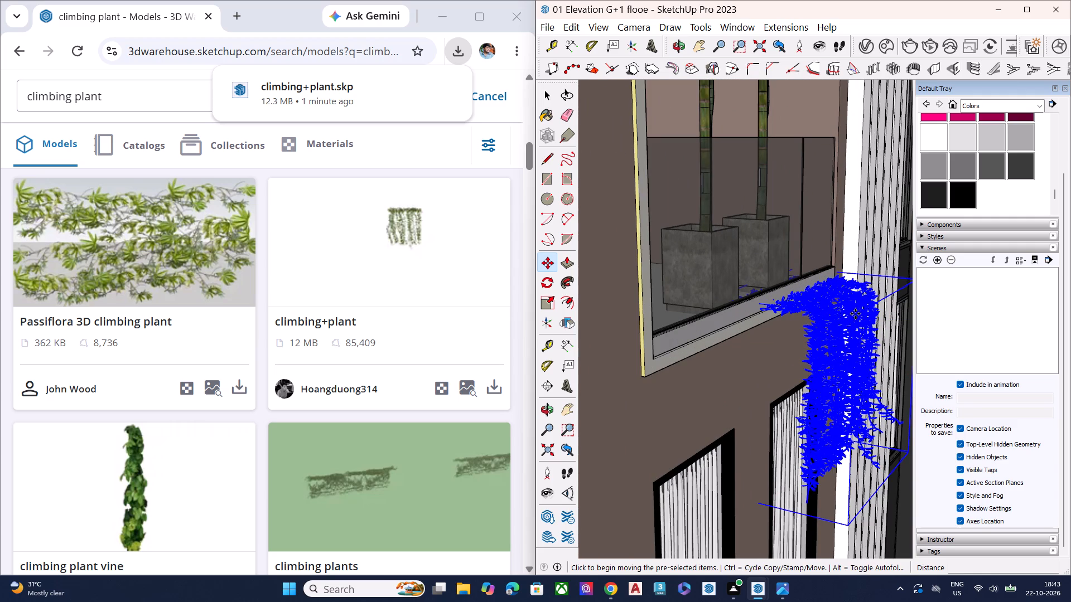
left_click(821, 305)
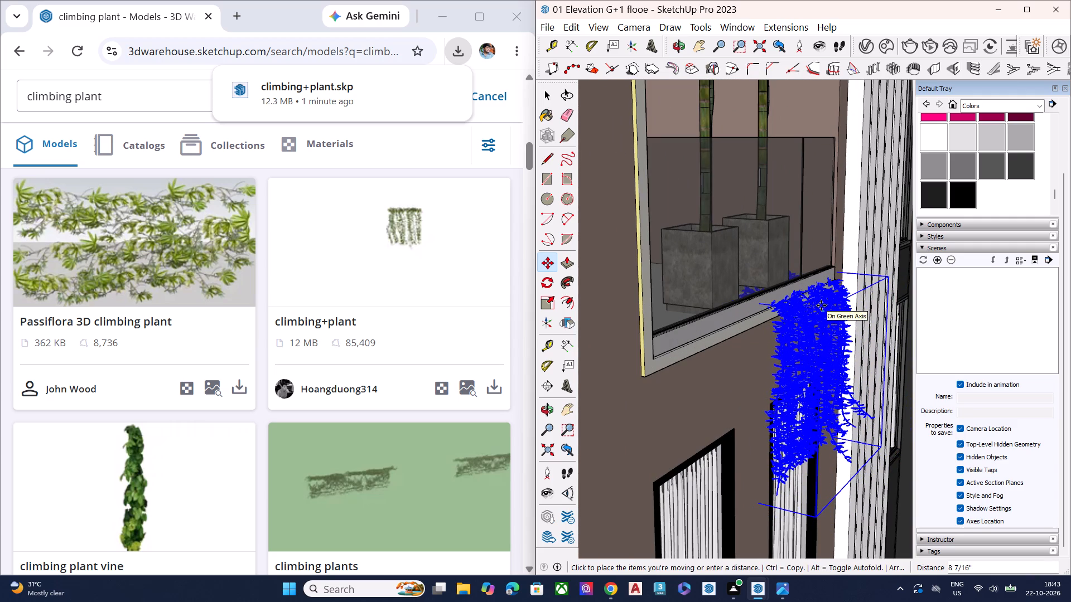
scroll(730, 325, "down", 17)
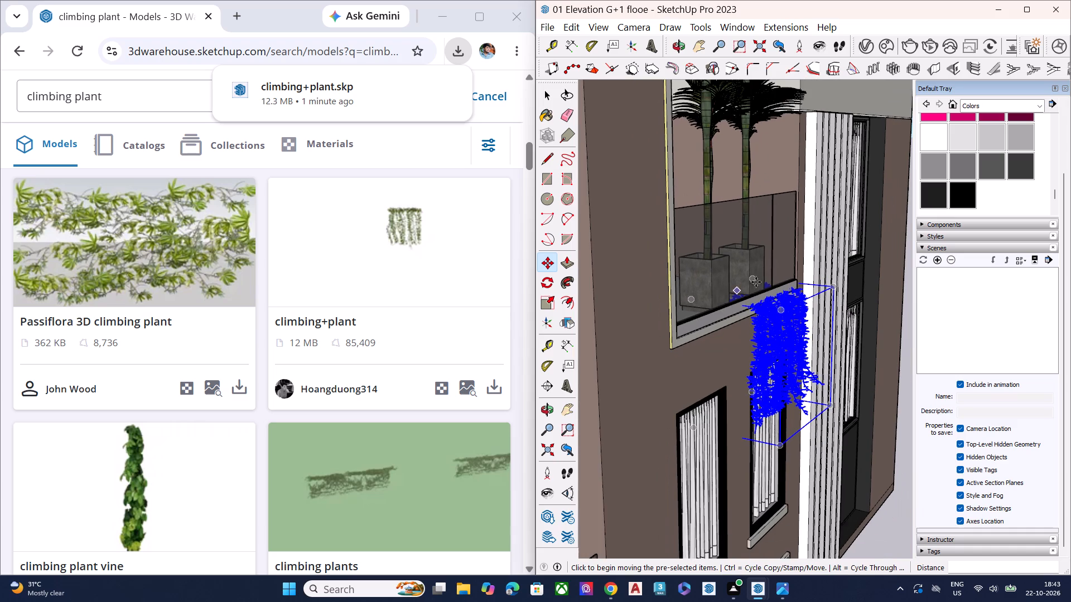
scroll(756, 282, "down", 10)
key("space")
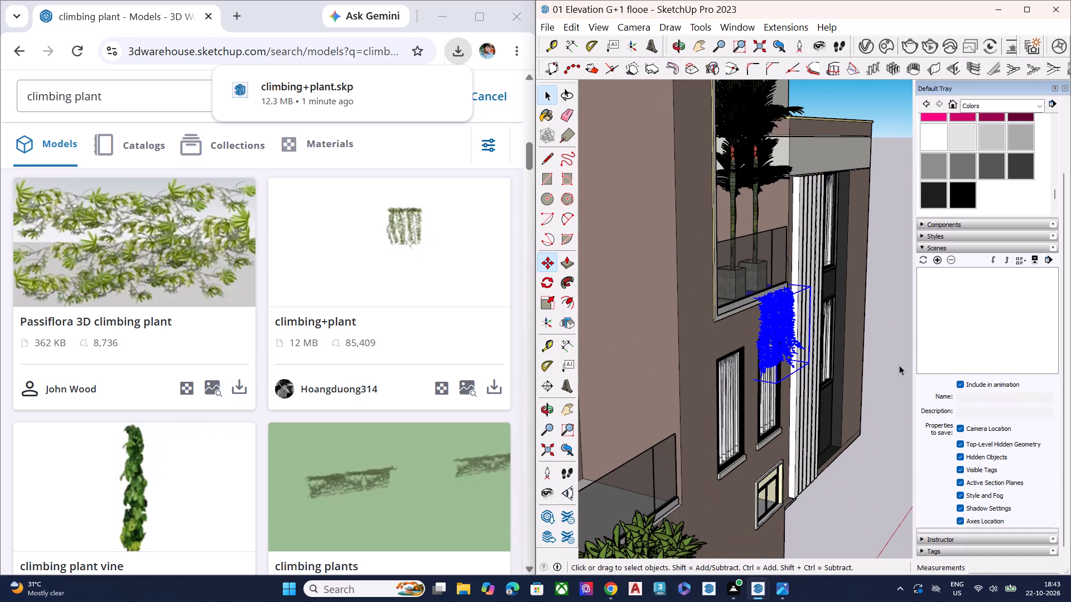
key("space")
key("space")
Copy the climbing plant about 3' 7 3/8" along the red axis, away from the fins, to cover the rest of the balcony's lower edge.
scroll(833, 362, "down", 5)
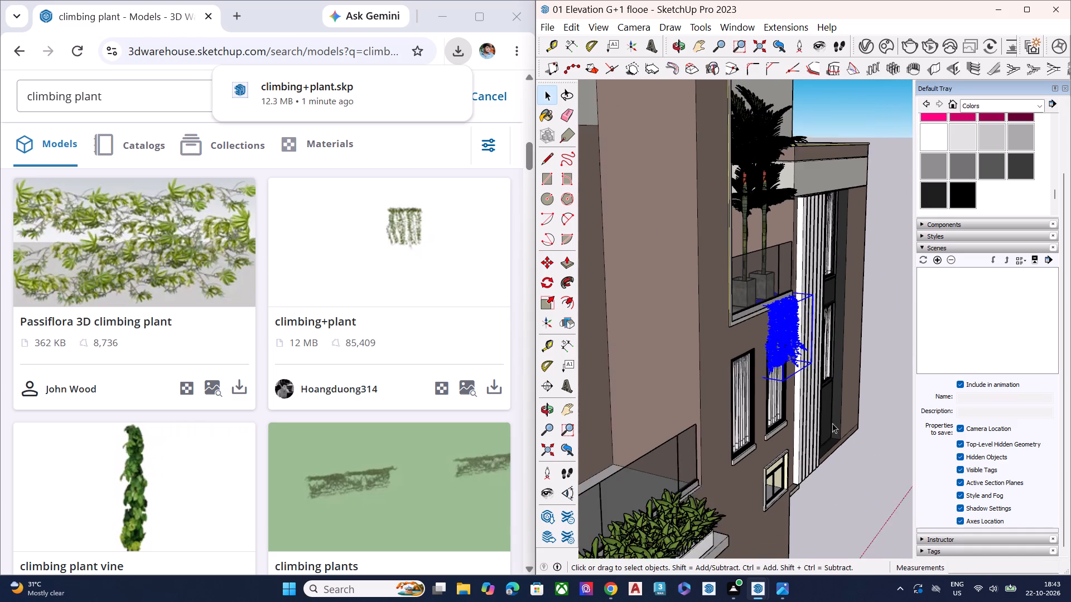
scroll(832, 423, "down", 1)
middle_click_drag(846, 480, 695, 489)
scroll(761, 387, "up", 1)
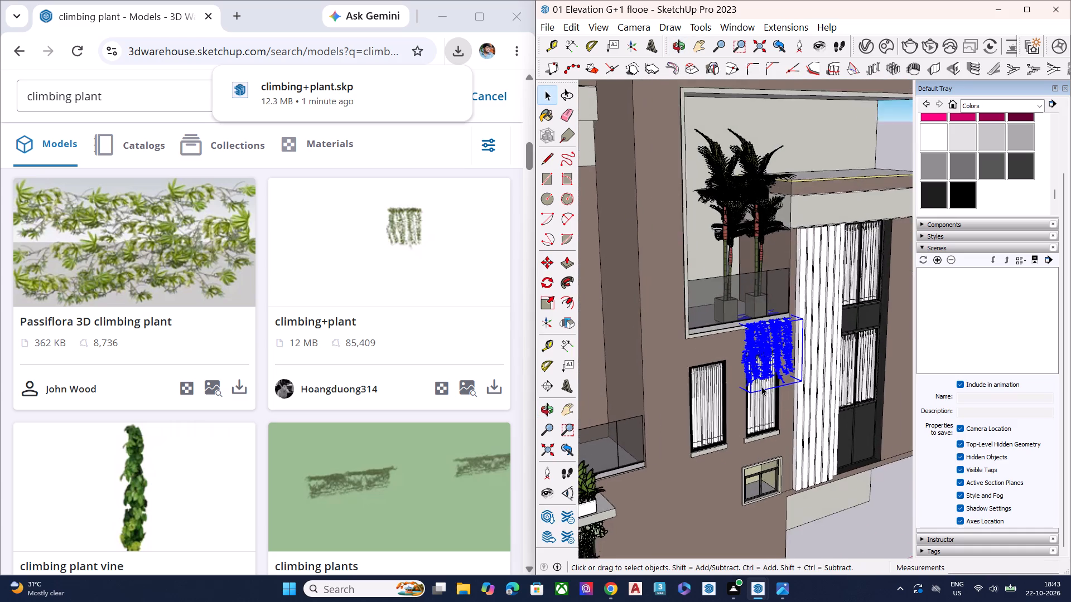
scroll(761, 386, "up", 2)
middle_click_drag(814, 414, 725, 424)
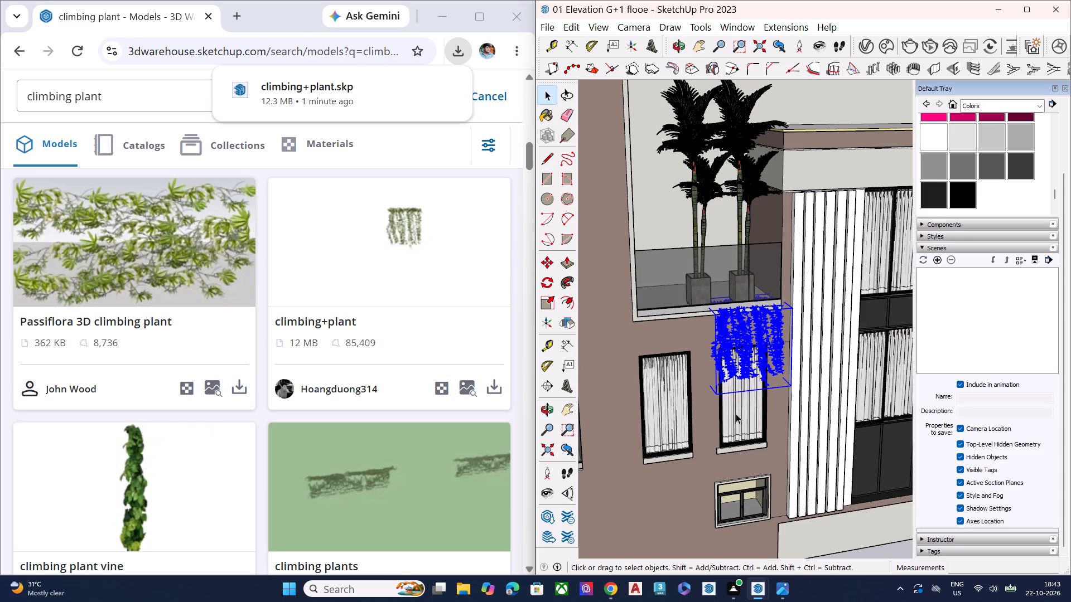
scroll(769, 328, "up", 3)
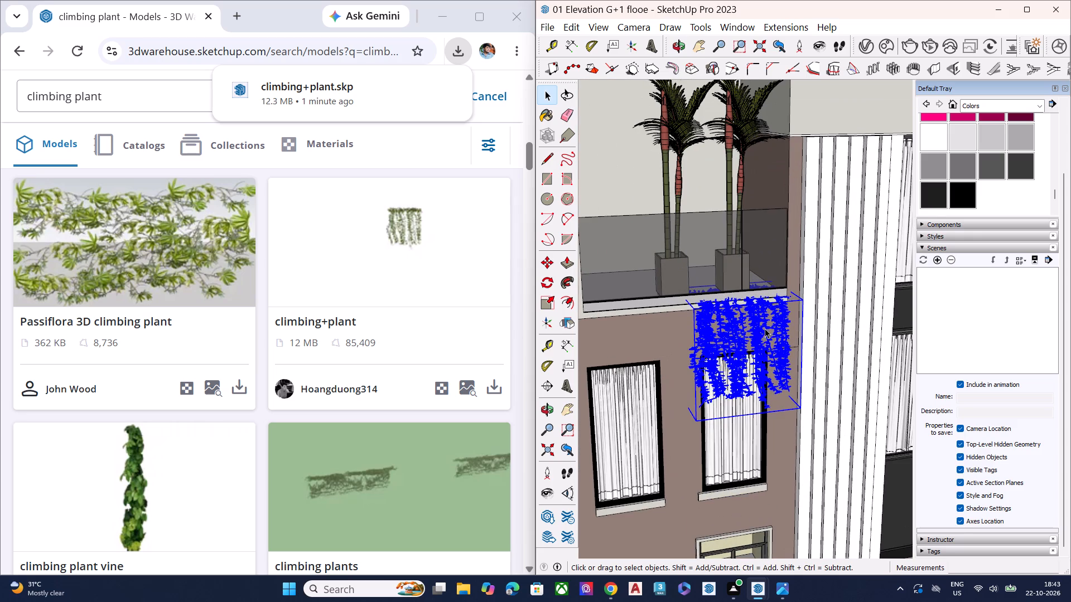
key("m")
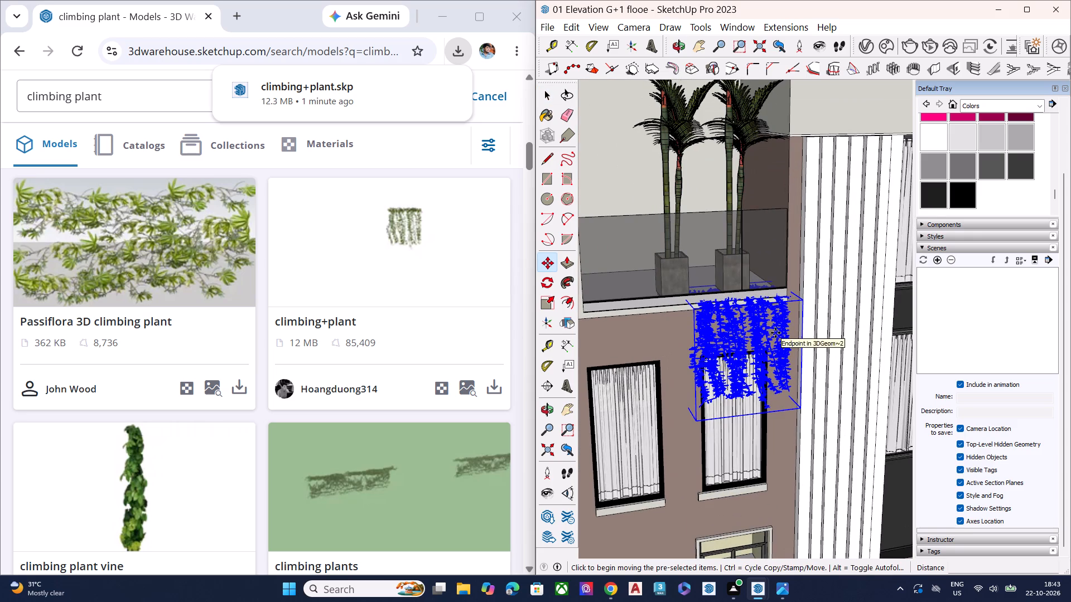
scroll(812, 303, "up", 4)
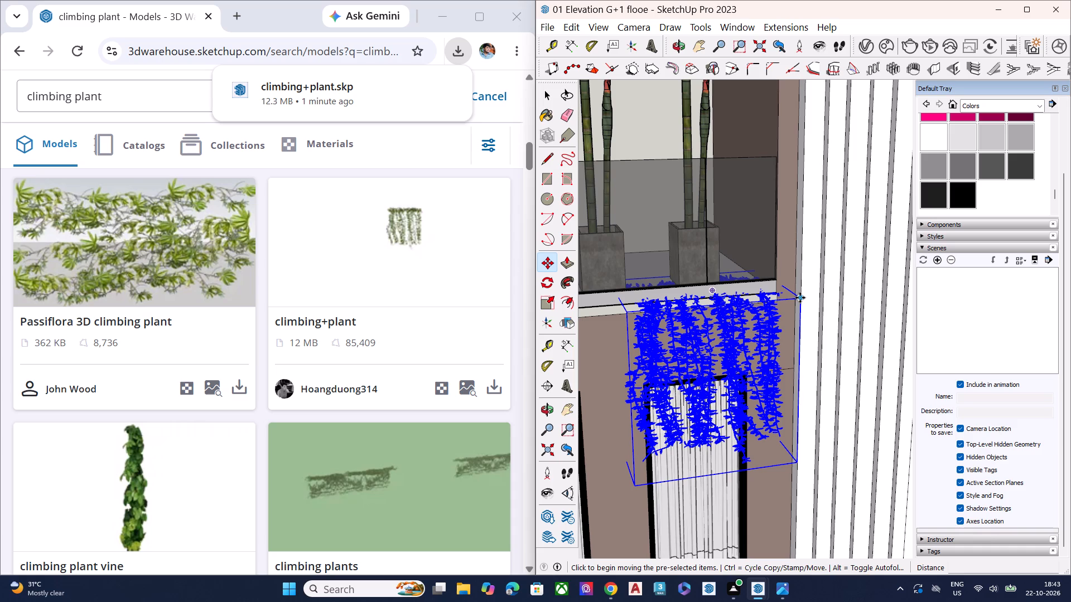
left_click(800, 298)
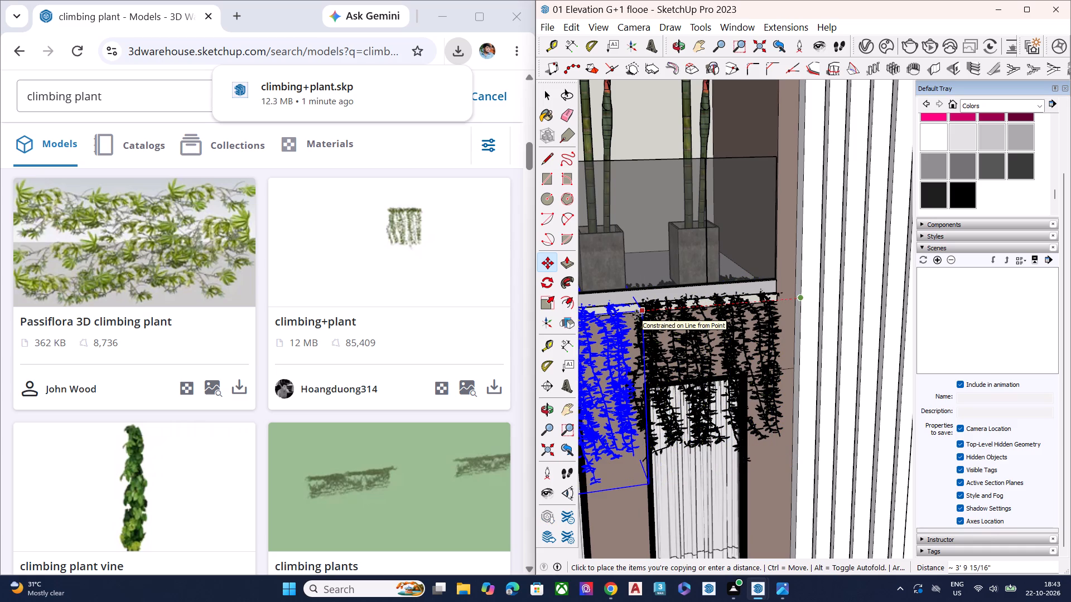
left_click(652, 315)
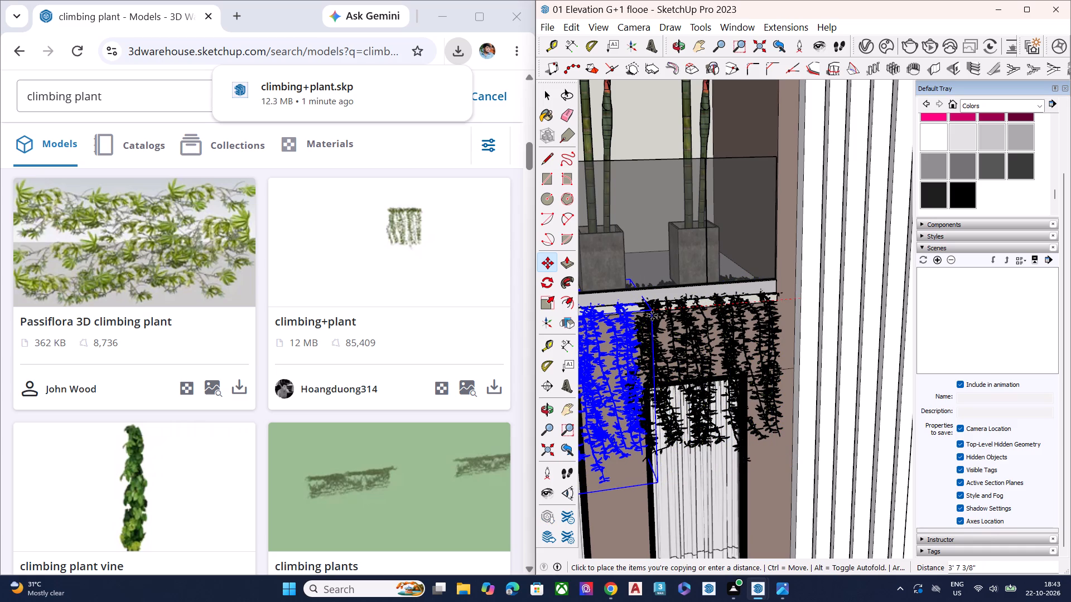
scroll(818, 299, "down", 8)
scroll(812, 314, "up", 1)
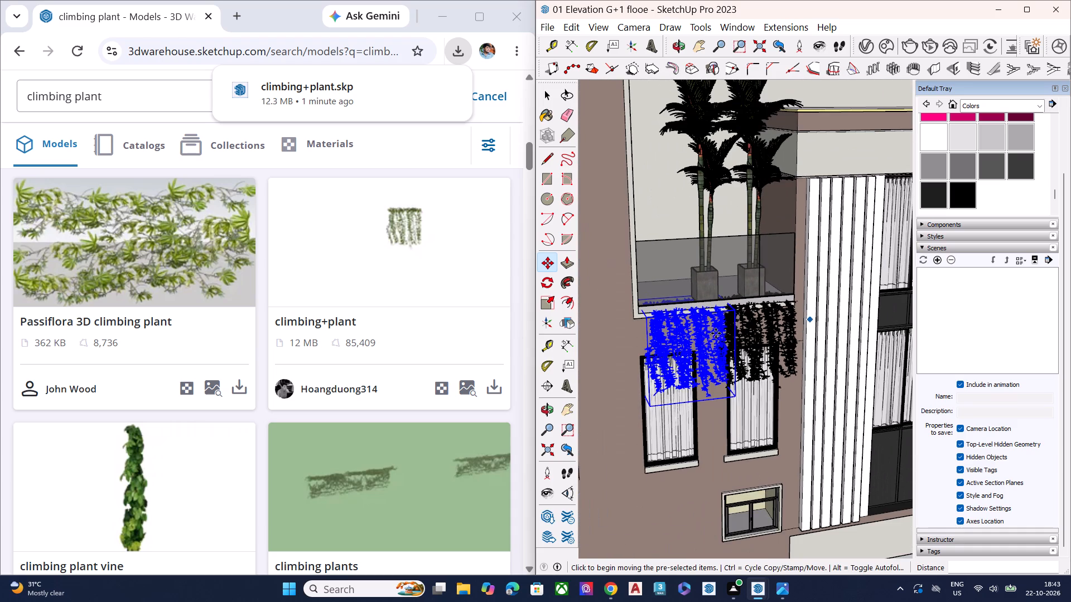
scroll(705, 333, "down", 9)
scroll(759, 323, "down", 7)
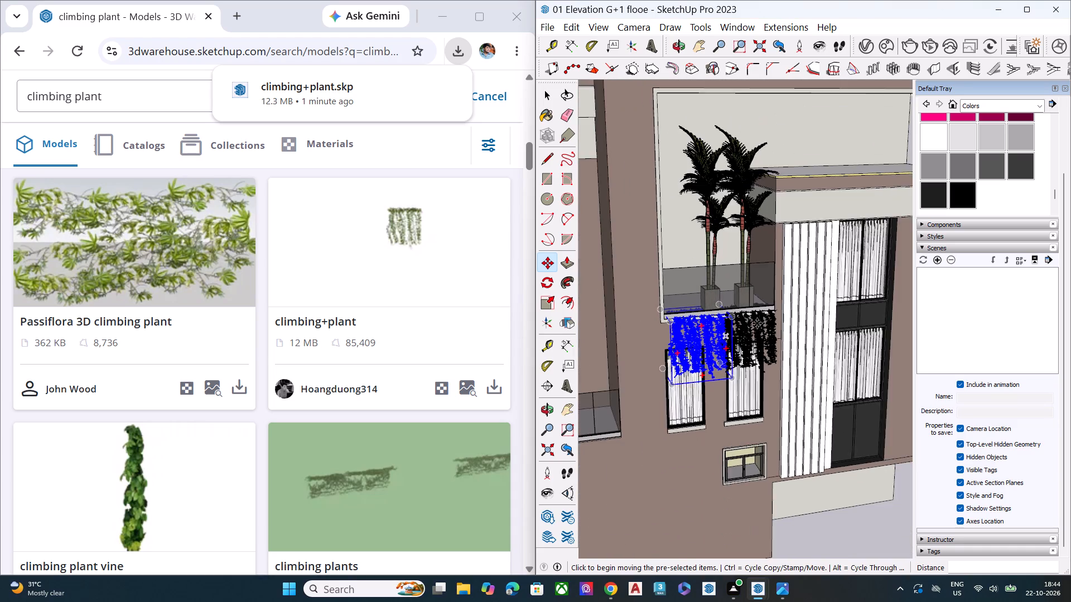
scroll(757, 323, "down", 9)
key("space")
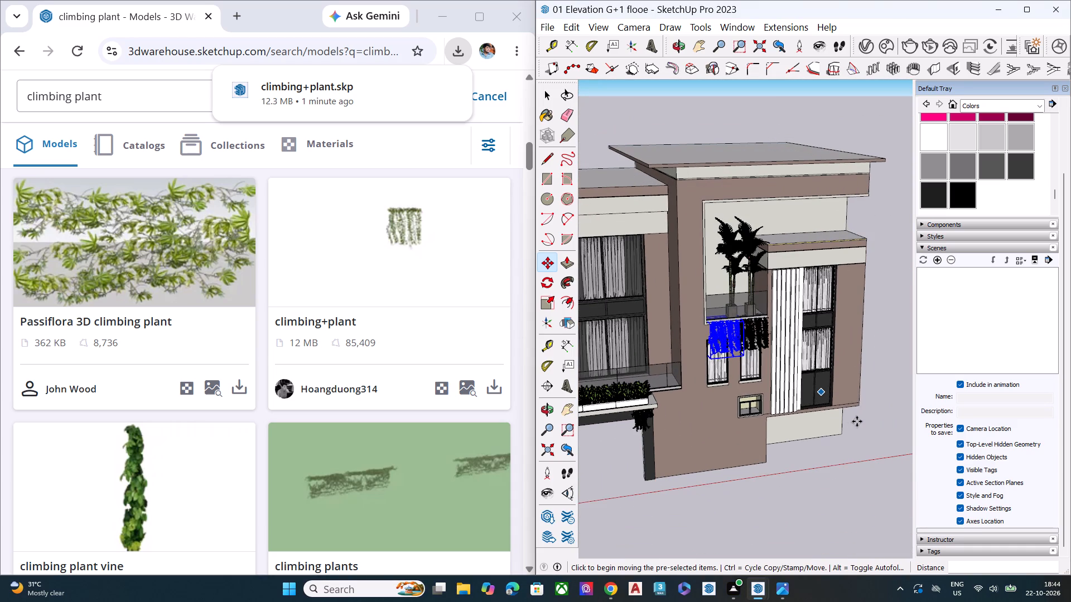
key("space")
left_click(861, 423)
Examine the hanging plants, balconies and the whole building from the front corner, close up and from a distance.
middle_click_drag(791, 421, 829, 370)
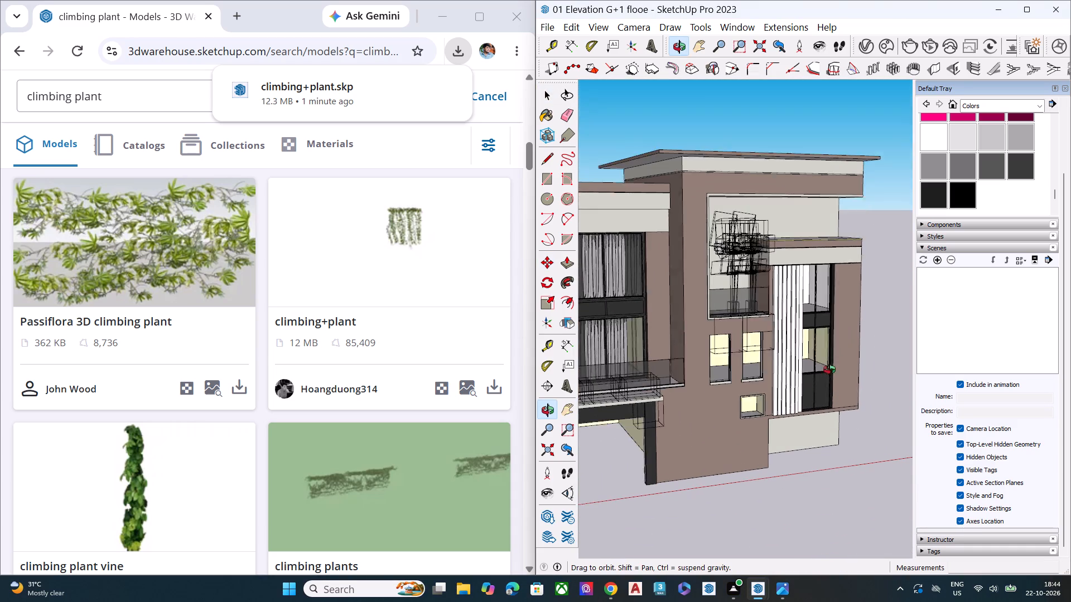
middle_click_drag(829, 370, 883, 353)
left_click(876, 446)
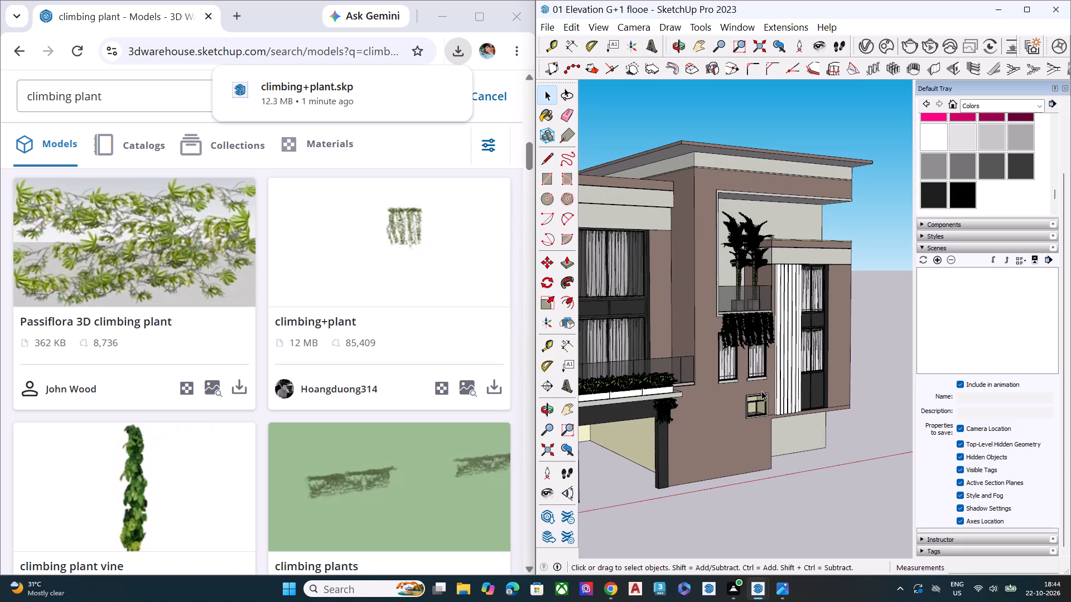
scroll(646, 335, "up", 4)
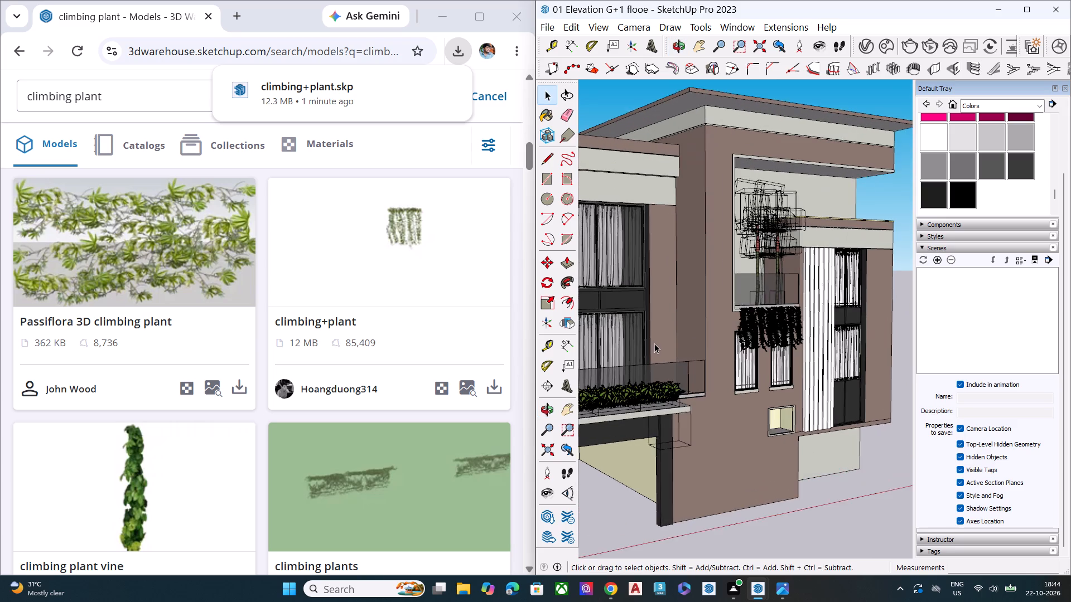
scroll(654, 343, "up", 4)
scroll(729, 361, "down", 11)
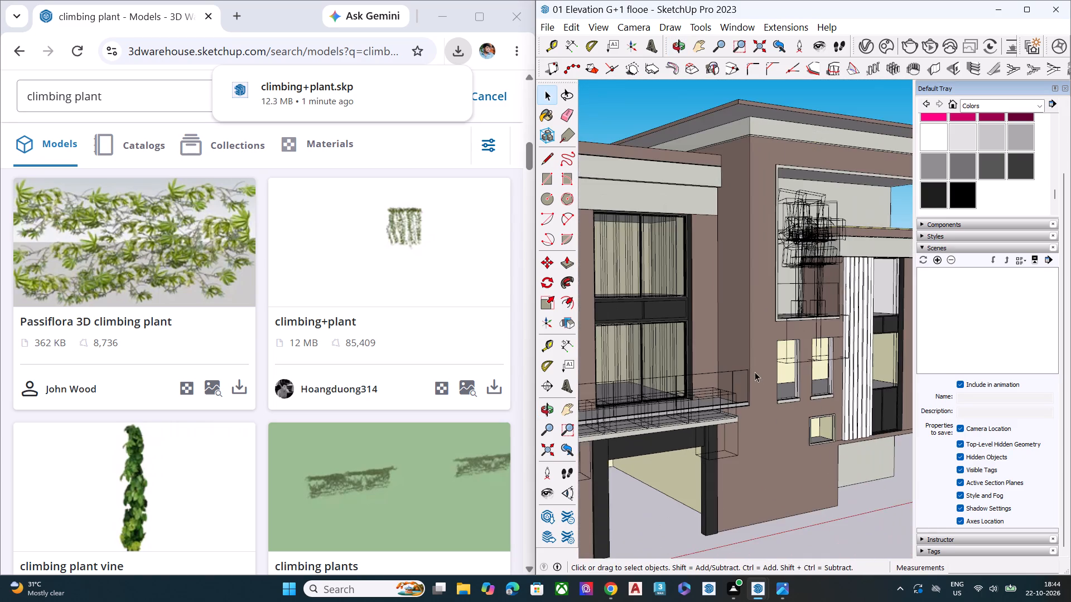
scroll(763, 372, "down", 9)
middle_click_drag(747, 409, 756, 378)
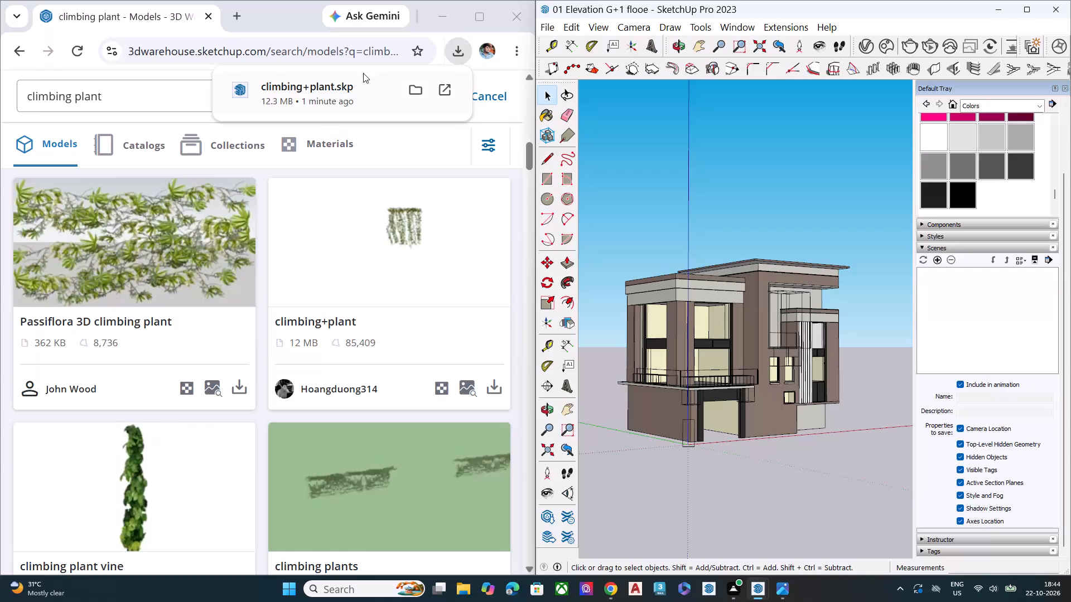
Switch to the reference photo of the house and examine its upper balcony, narrow windows and planters.
left_click(443, 16)
scroll(330, 287, "up", 4)
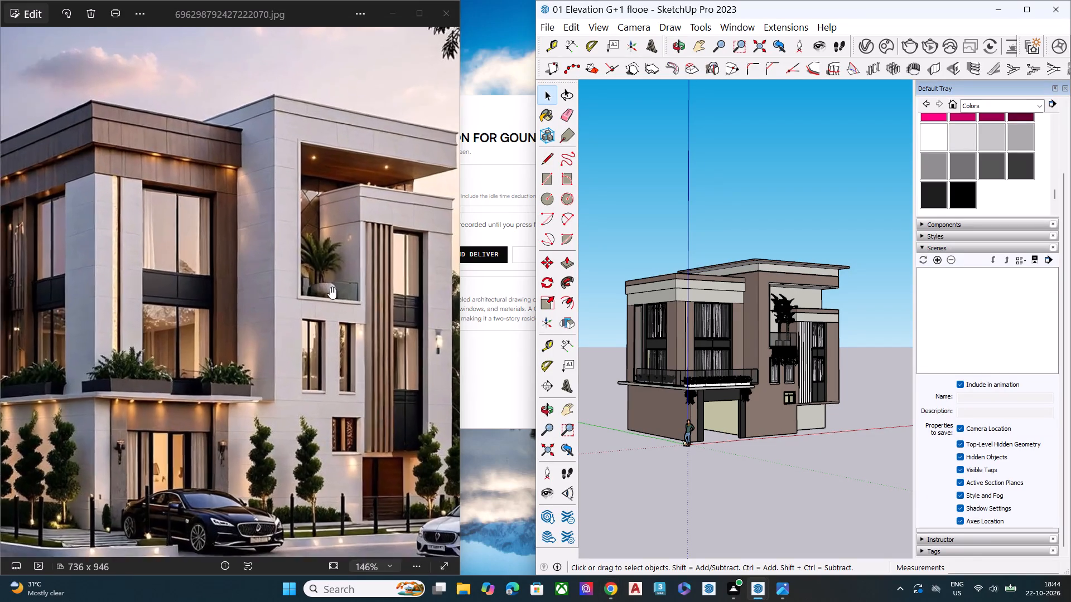
scroll(330, 287, "up", 14)
scroll(349, 270, "down", 8)
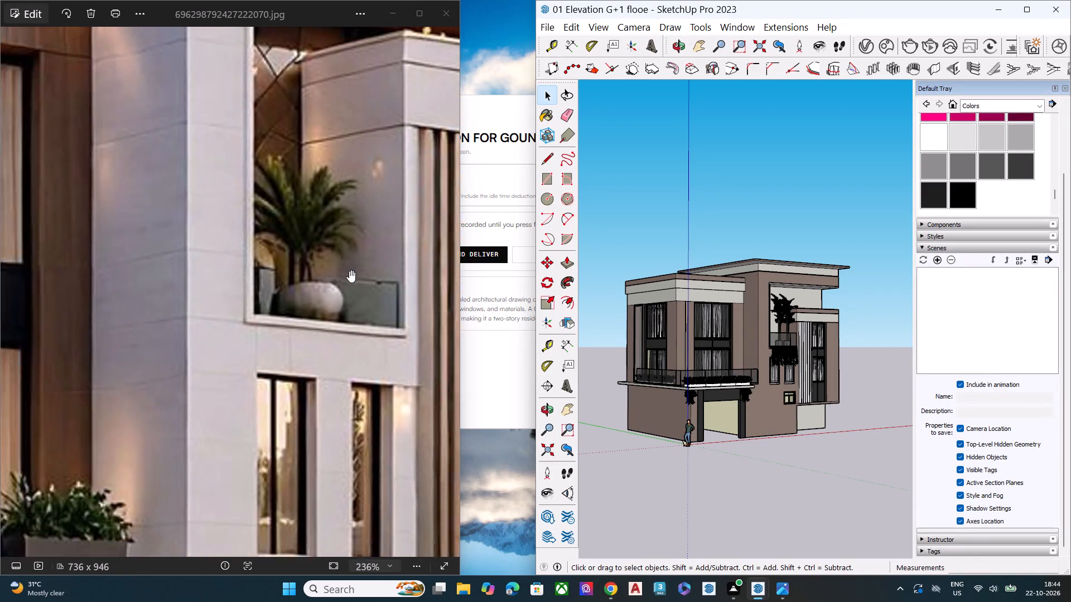
scroll(349, 270, "down", 3)
scroll(360, 378, "down", 3)
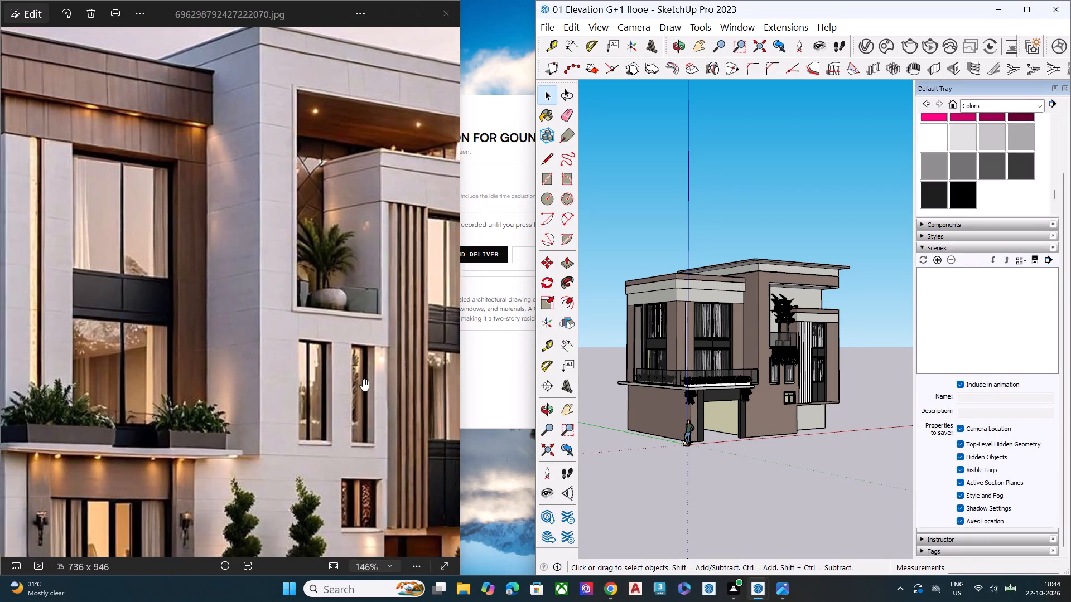
scroll(363, 379, "down", 2)
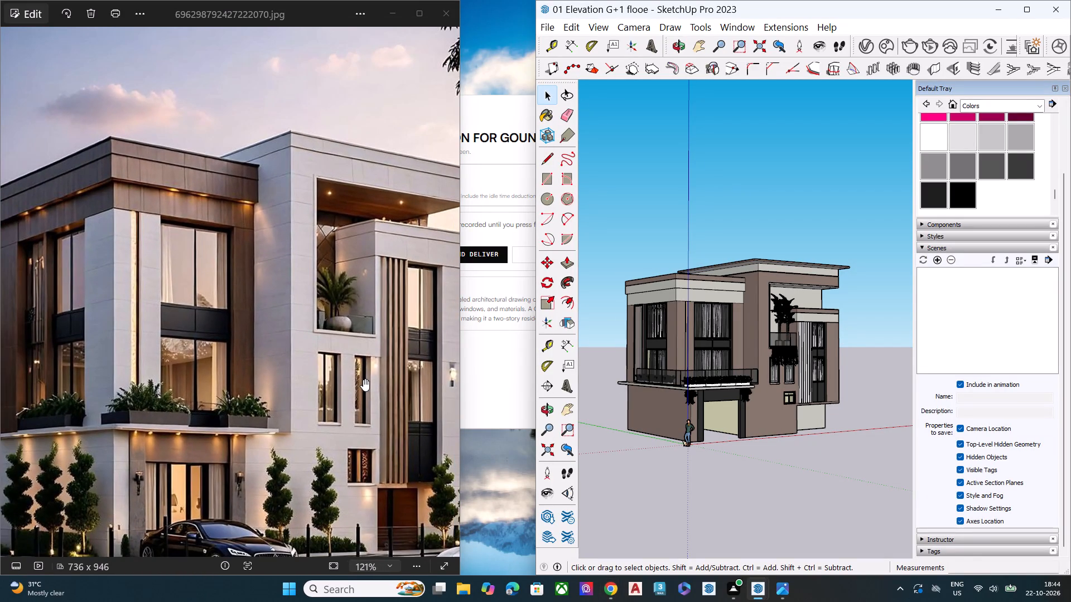
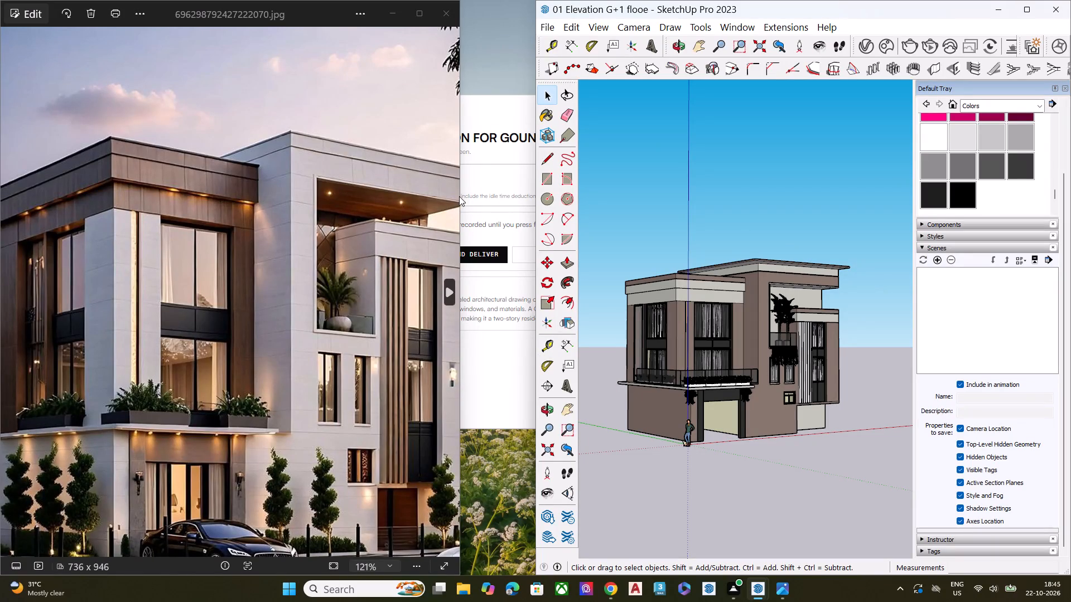
Widen the reference photo's window so it fills the space beside the SketchUp window.
left_click_drag(462, 250, 537, 260)
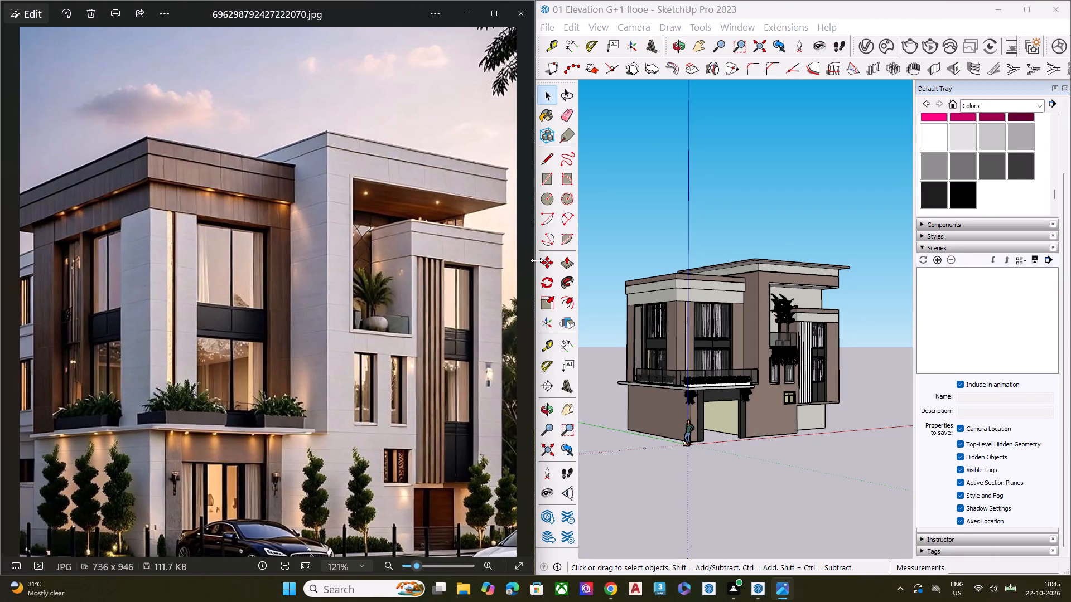
left_click_drag(537, 260, 538, 260)
Examine the building's front, roof, balconies and windows from several angles and distances against the reference photo.
scroll(687, 273, "down", 8)
middle_click_drag(775, 364, 765, 406)
scroll(763, 401, "up", 7)
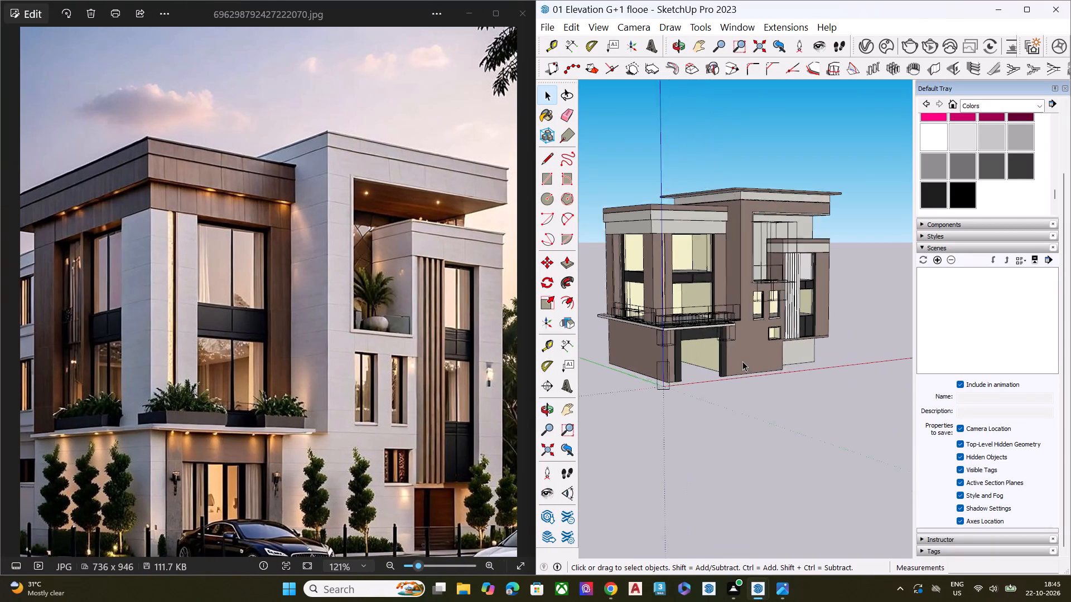
scroll(742, 361, "up", 3)
scroll(742, 361, "down", 4)
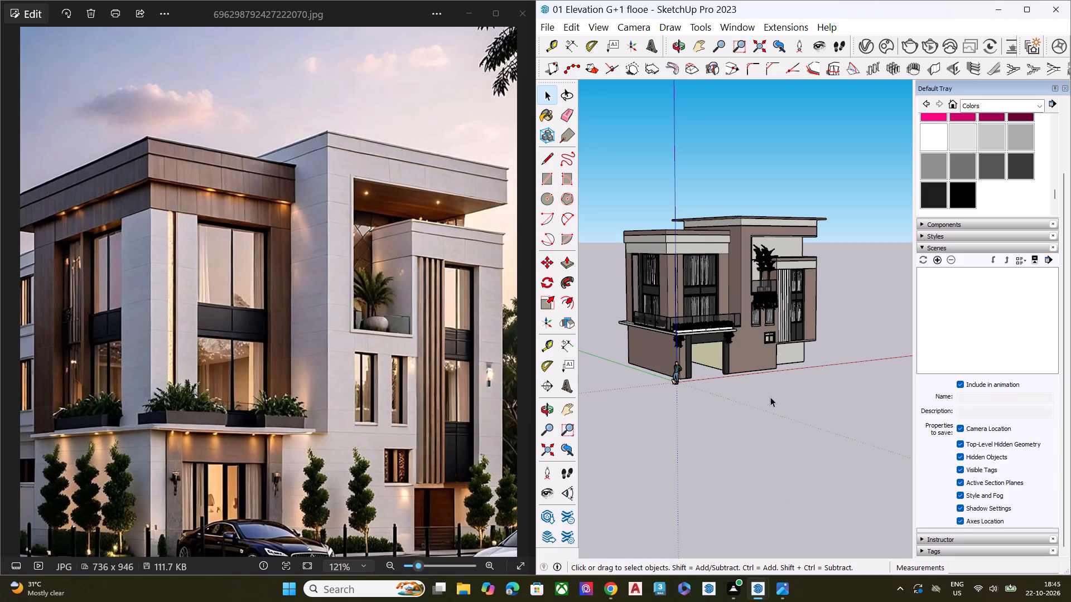
scroll(770, 380, "down", 1)
middle_click_drag(766, 377, 708, 373)
scroll(711, 351, "up", 2)
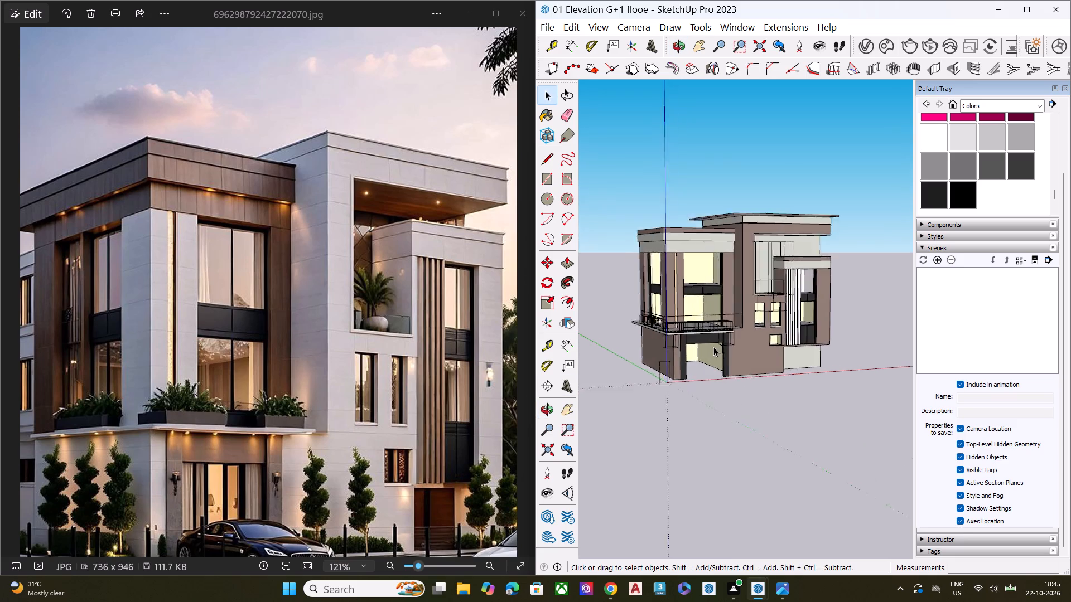
scroll(713, 347, "up", 2)
scroll(718, 346, "down", 1)
scroll(722, 346, "up", 4)
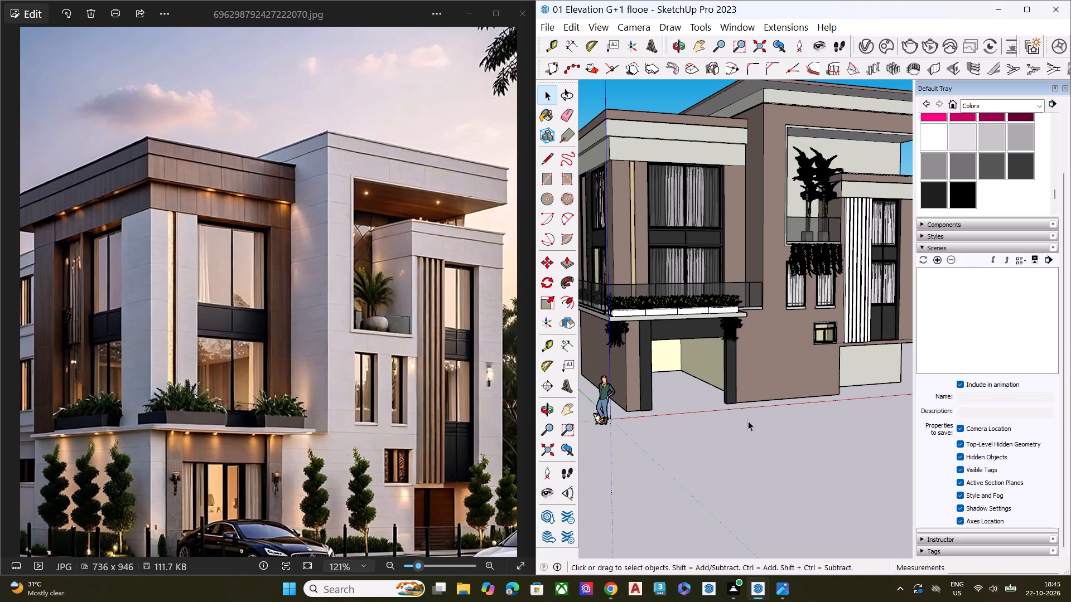
scroll(687, 348, "down", 3)
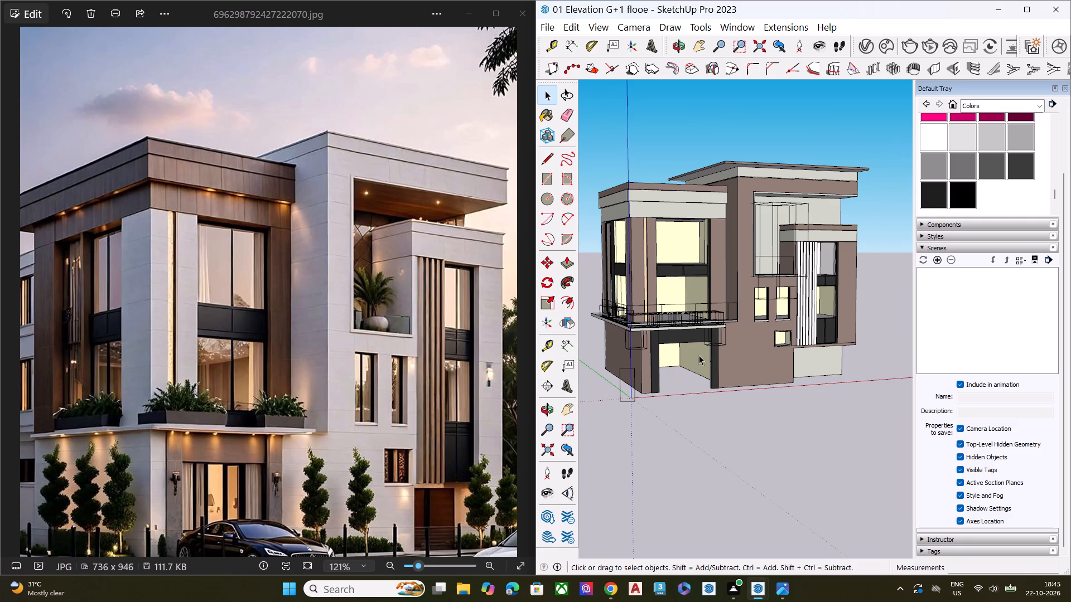
middle_click_drag(735, 344, 583, 483)
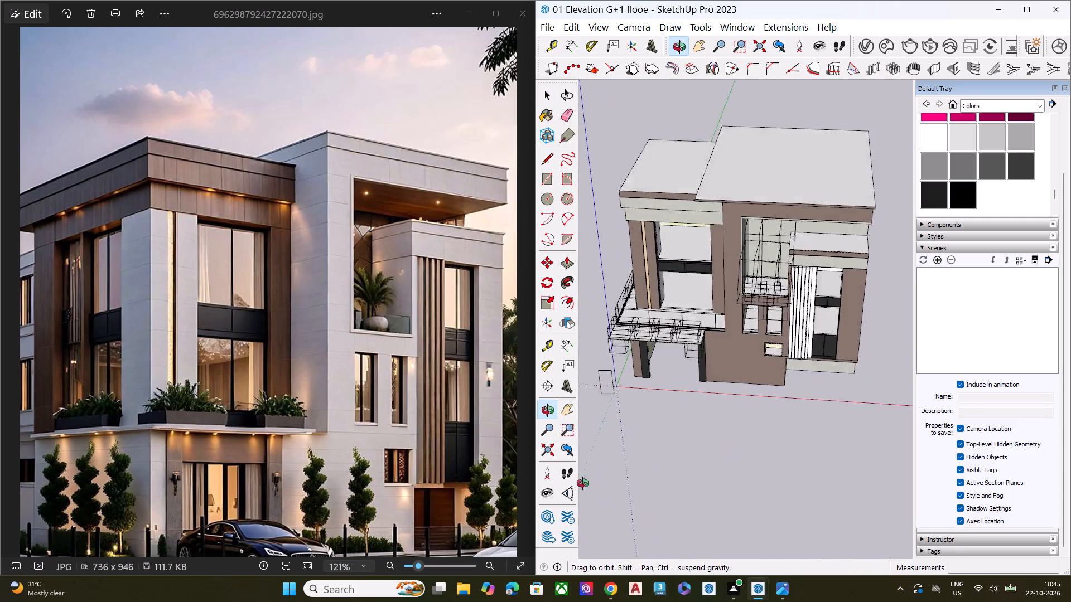
middle_click_drag(583, 483, 584, 465)
middle_click_drag(602, 424, 630, 383)
scroll(630, 383, "up", 6)
middle_click_drag(813, 388, 759, 328)
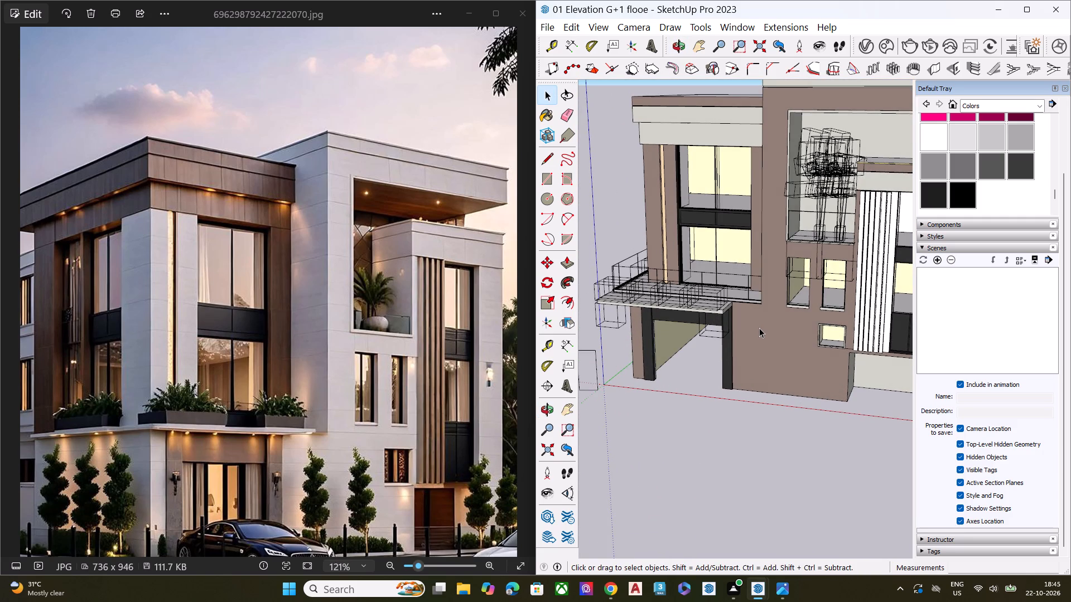
scroll(759, 328, "up", 1)
middle_click_drag(832, 352, 830, 283)
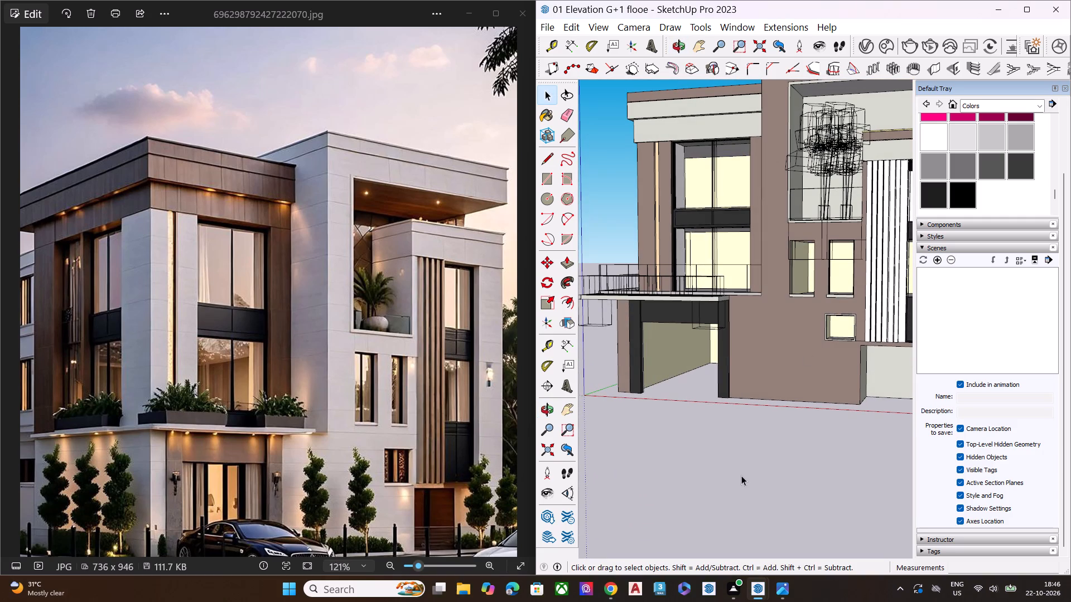
From below, draw a vertical rotated rectangle about 41' 6 3/8" by 1' 4 9/16" down from the building's rear bottom edge.
left_click(742, 475)
scroll(734, 394, "down", 6)
middle_click_drag(851, 402, 672, 386)
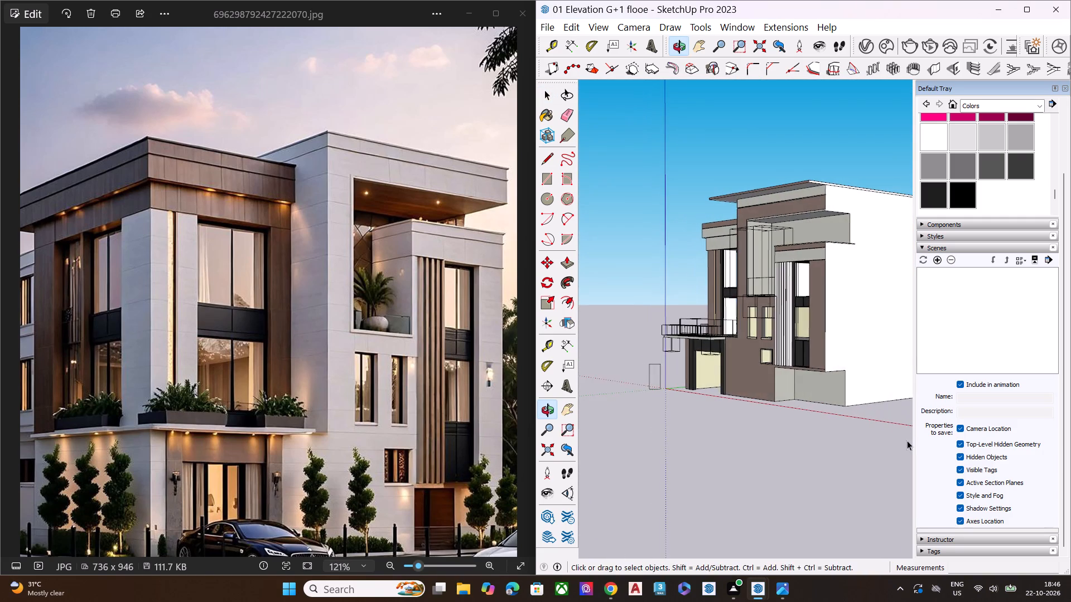
middle_click_drag(903, 431, 909, 314)
scroll(909, 314, "up", 1)
middle_click_drag(803, 426, 807, 367)
left_click(755, 506)
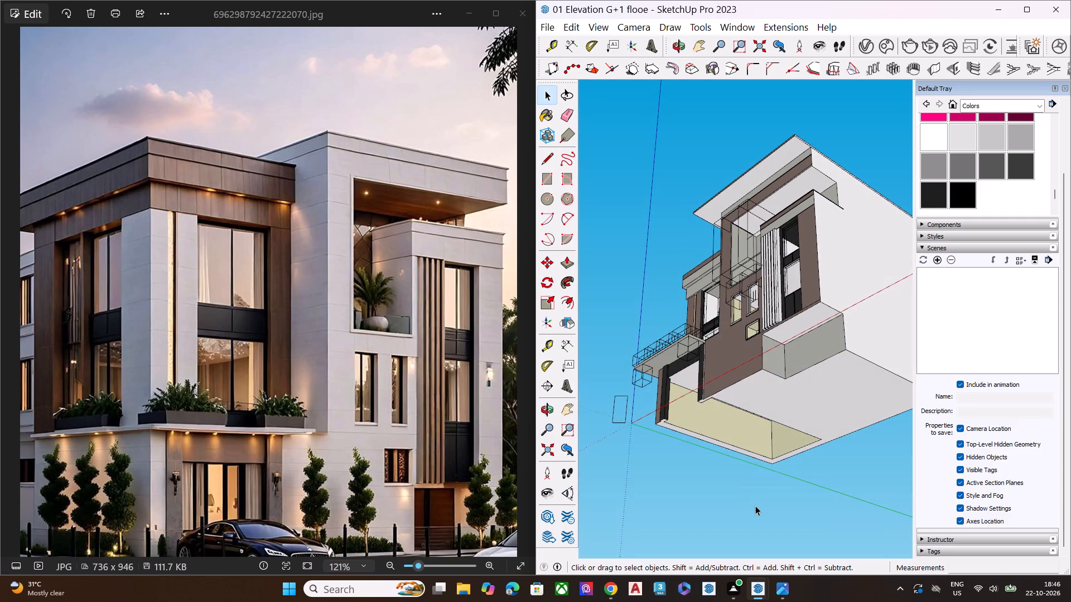
left_click(570, 183)
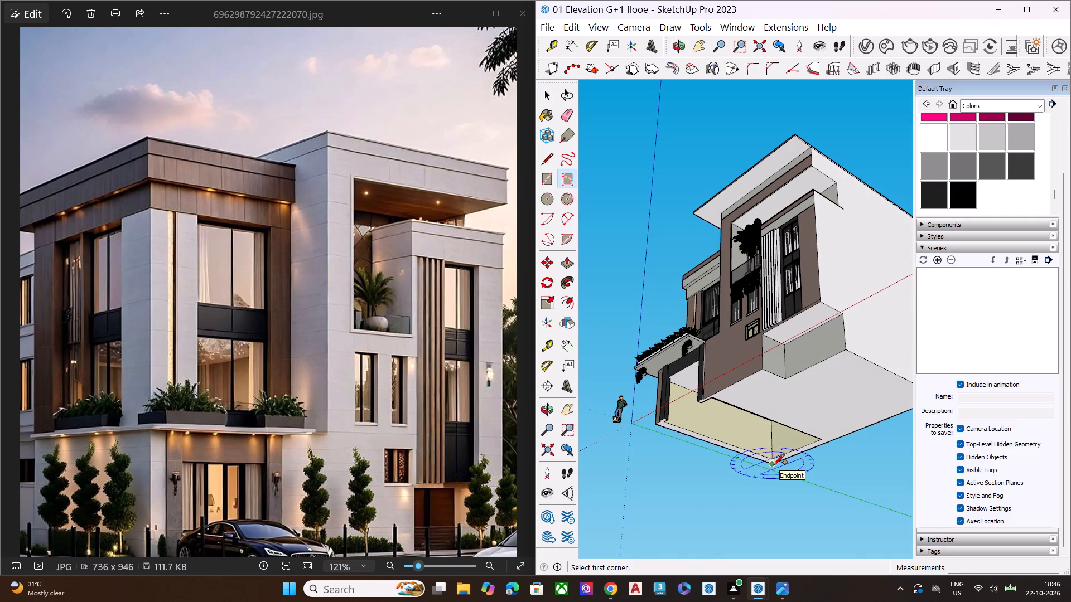
scroll(691, 473, "down", 5)
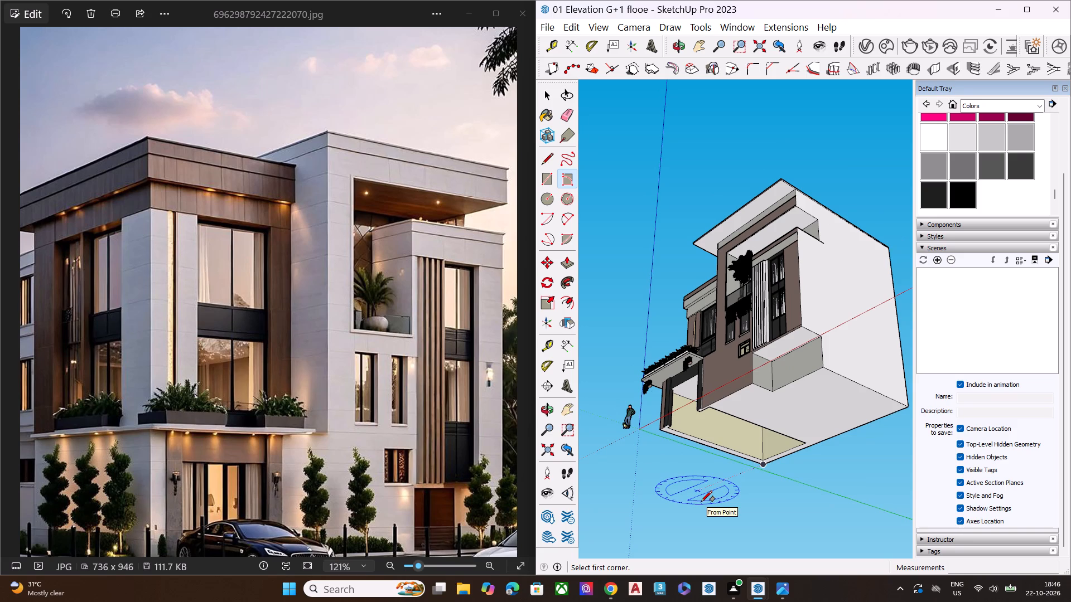
scroll(706, 521, "up", 1)
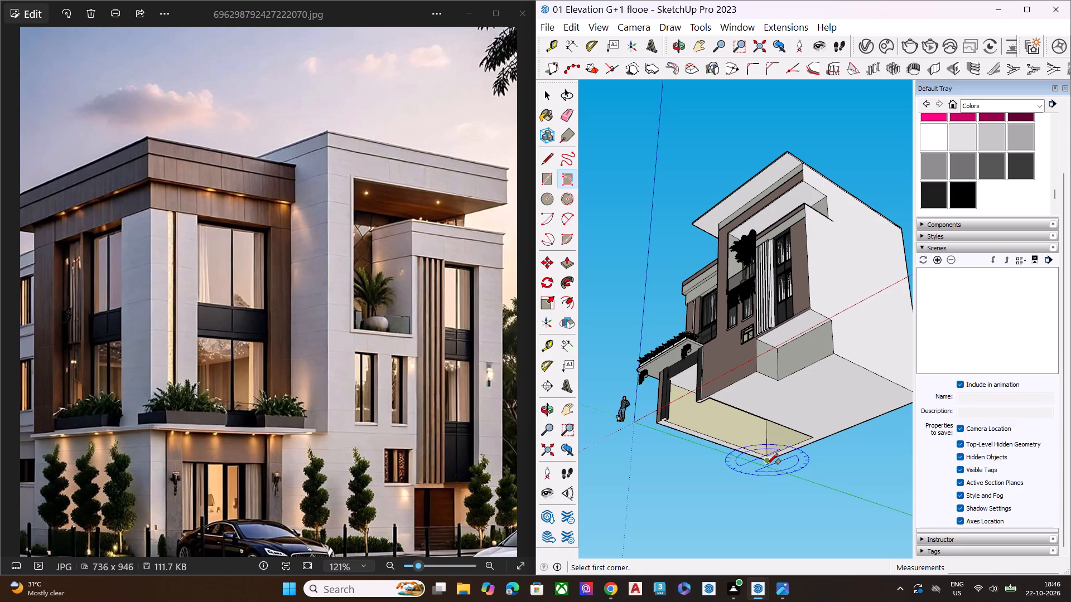
left_click(768, 460)
scroll(764, 512, "down", 5)
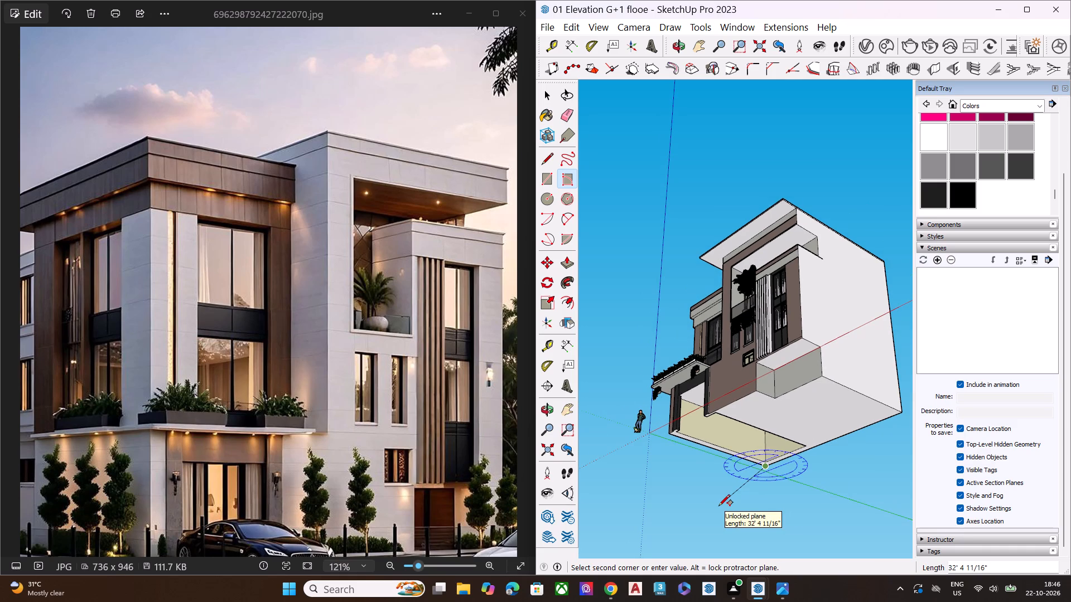
scroll(743, 488, "down", 6)
scroll(868, 431, "up", 5)
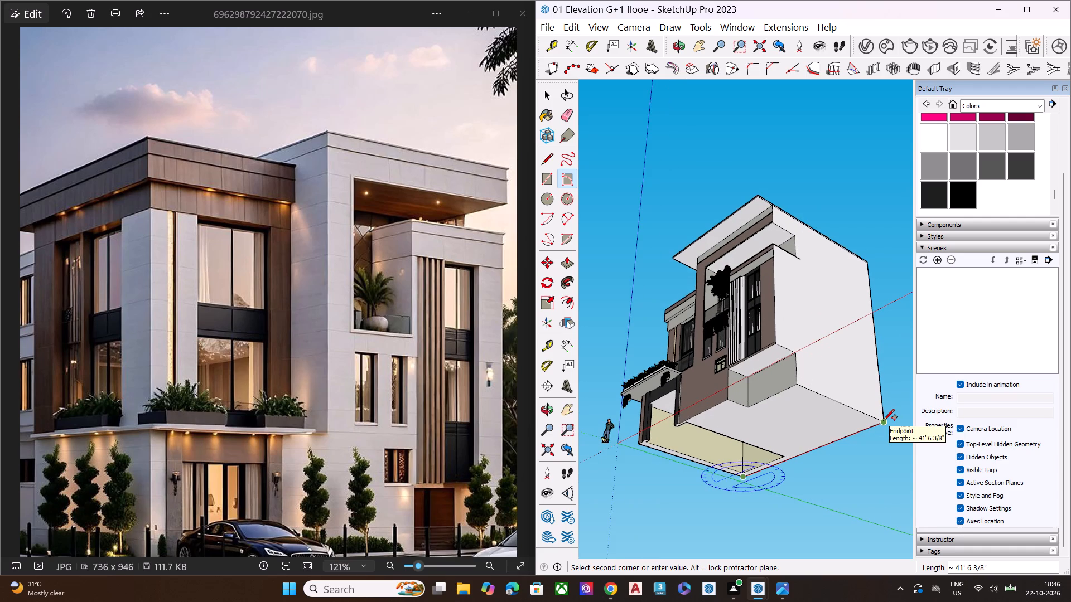
scroll(884, 420, "up", 10)
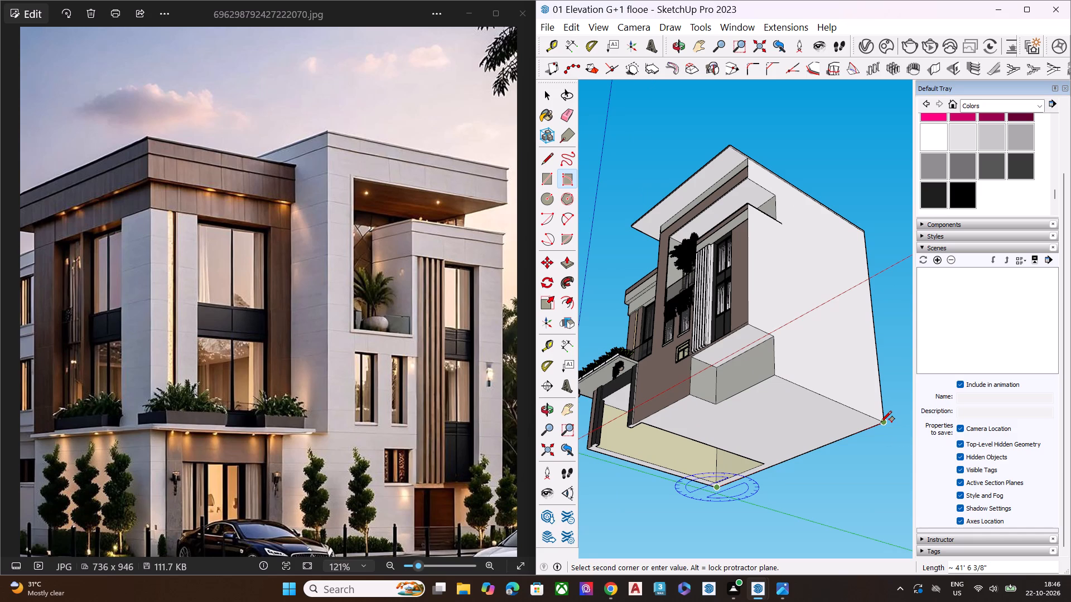
scroll(745, 419, "down", 4)
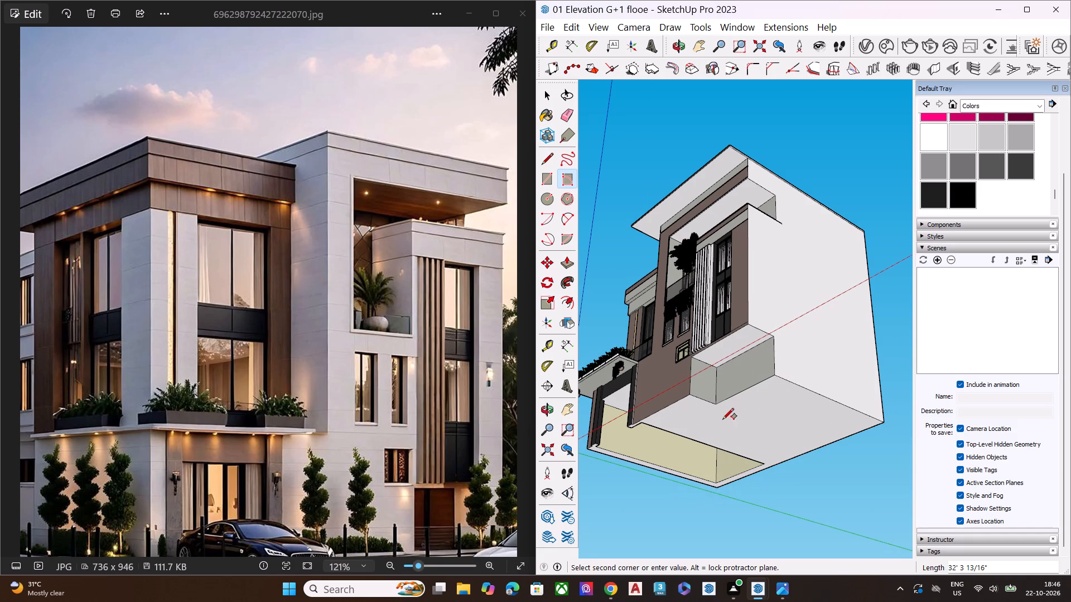
scroll(723, 419, "down", 3)
scroll(861, 424, "up", 8)
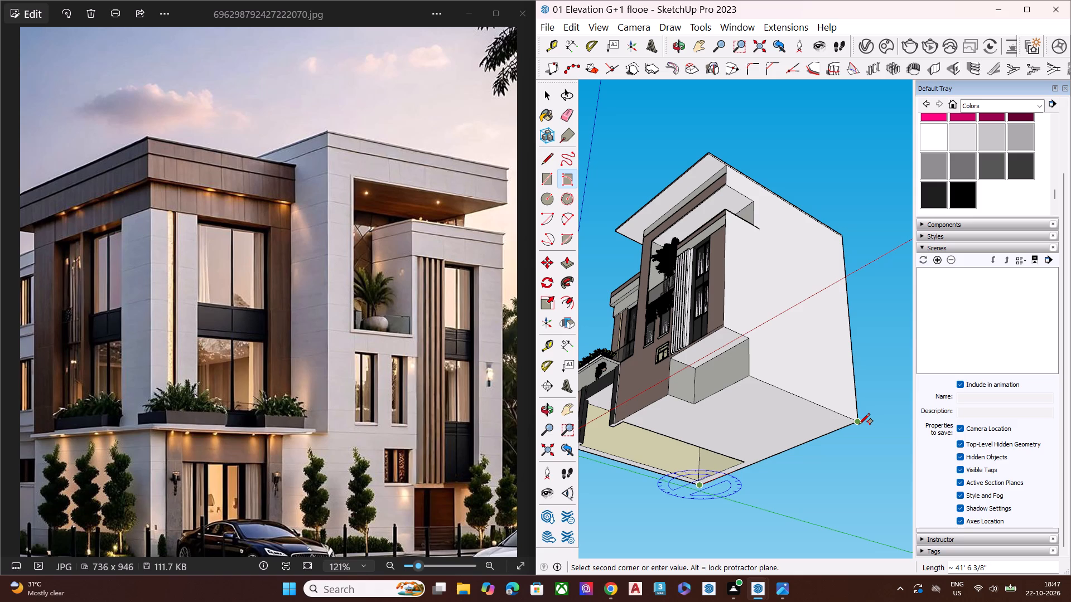
scroll(856, 427, "up", 4)
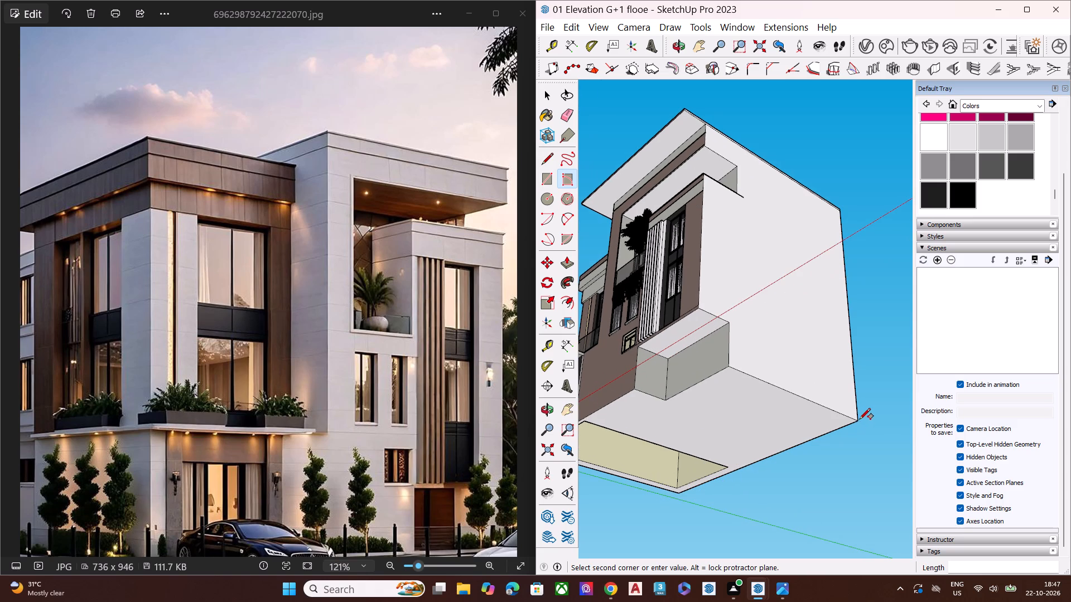
left_click(860, 420)
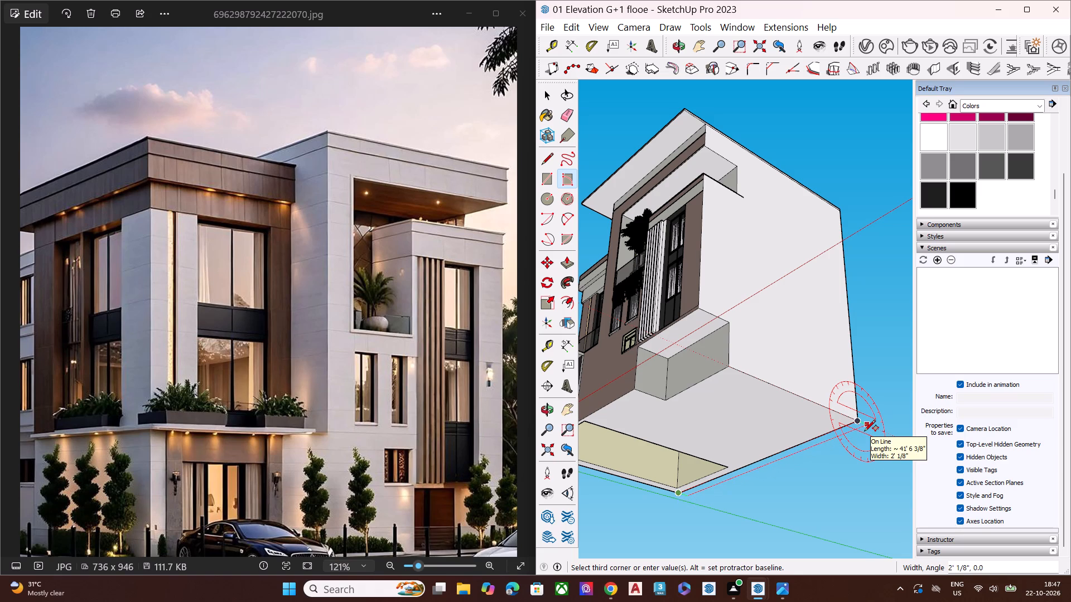
scroll(857, 434, "up", 3)
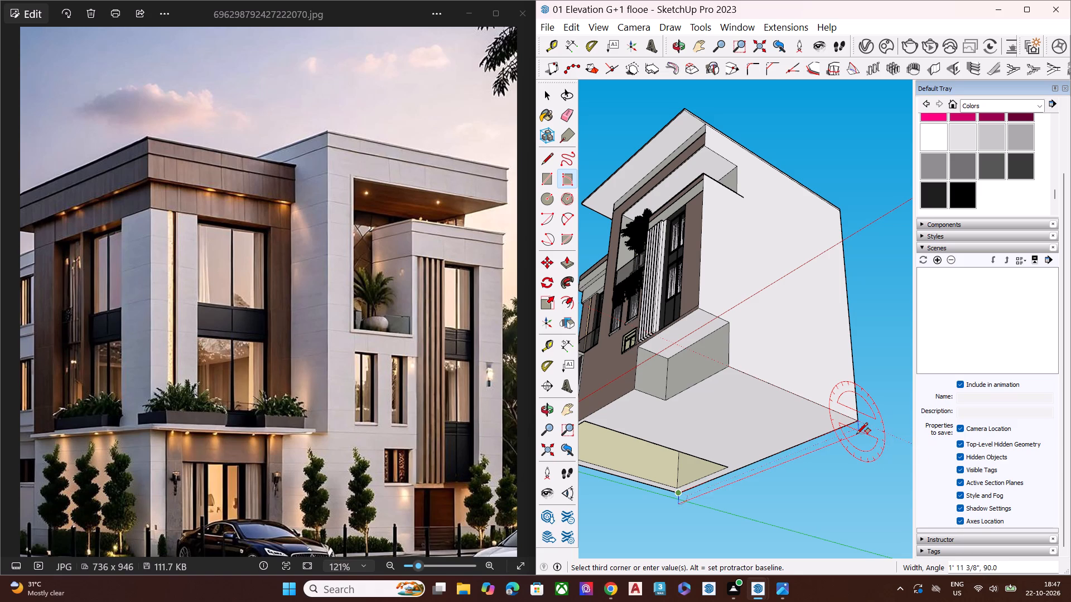
scroll(857, 434, "up", 8)
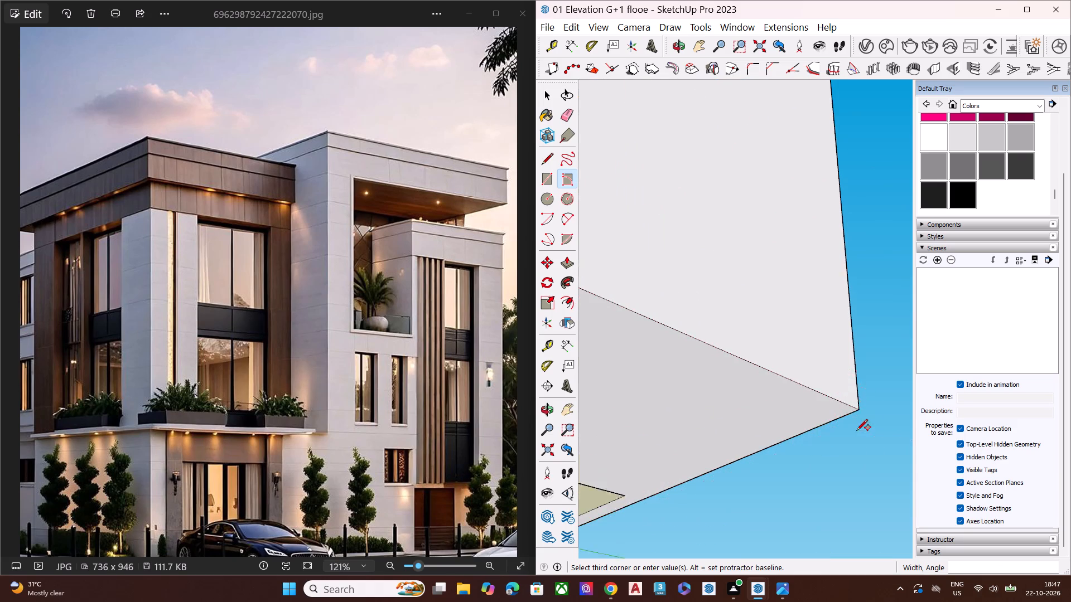
scroll(857, 430, "up", 2)
left_click(854, 428)
scroll(857, 426, "down", 1)
scroll(857, 426, "up", 1)
scroll(857, 427, "down", 3)
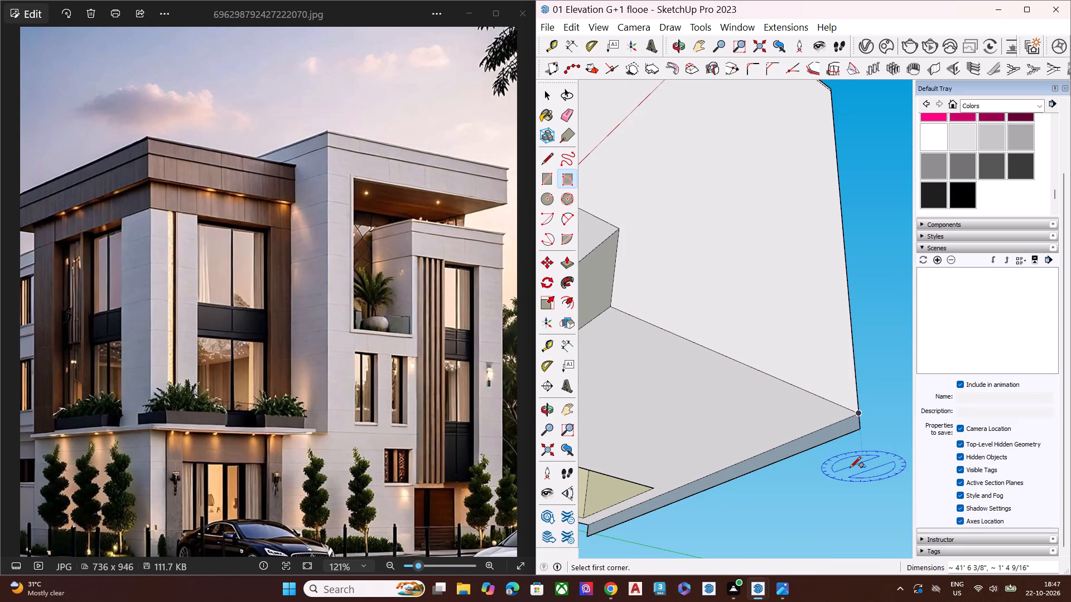
key("space")
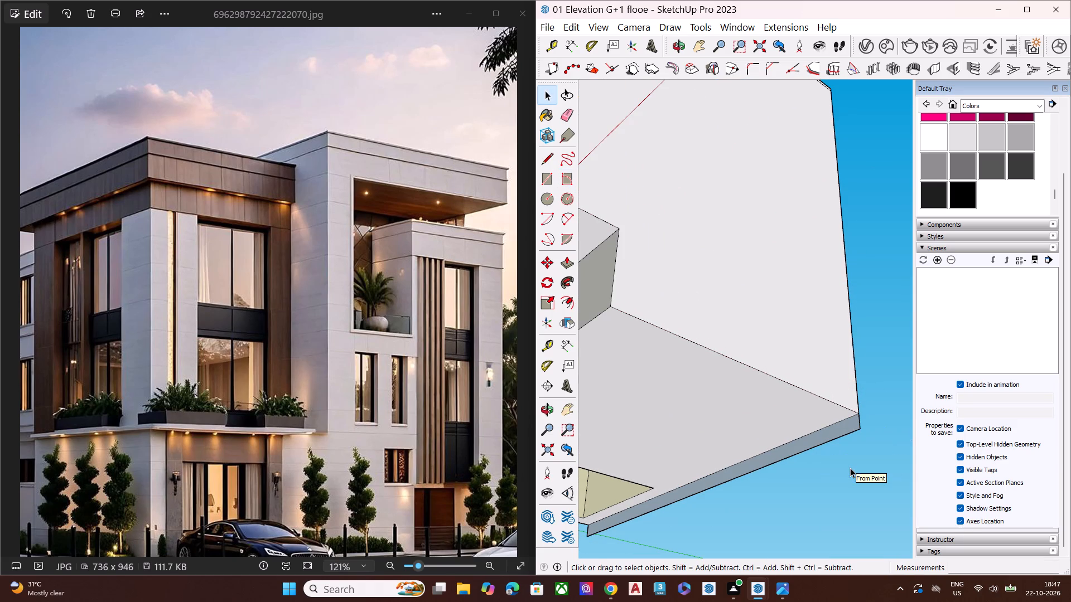
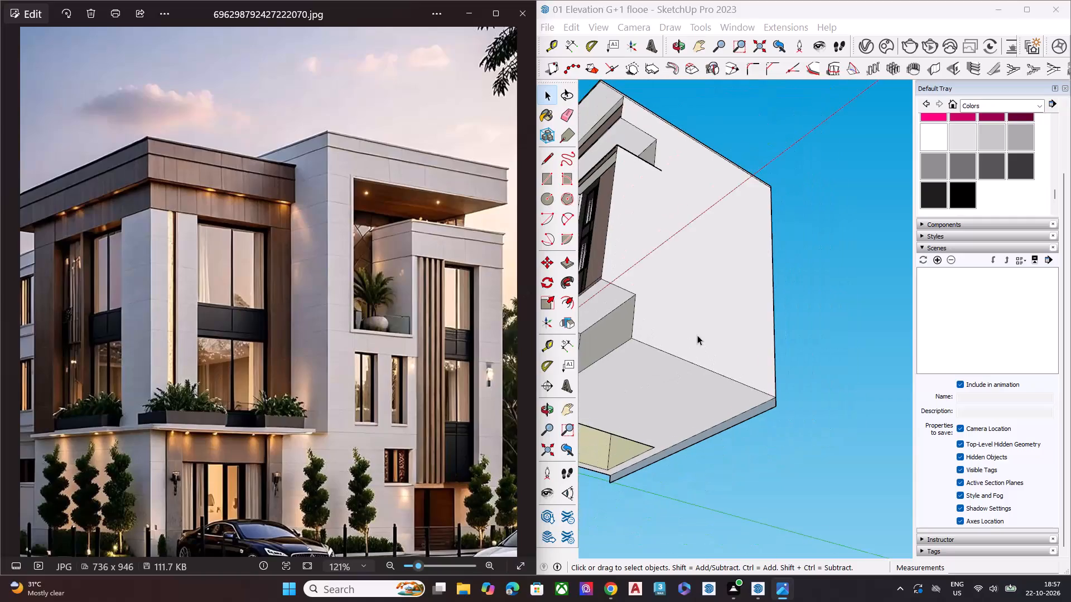
Make a group of the thin vertical rectangle, including its edges, below the building's rear bottom edge.
middle_click_drag(702, 353, 620, 504)
scroll(620, 504, "up", 3)
scroll(623, 501, "down", 2)
scroll(641, 475, "up", 5)
key("space")
scroll(769, 424, "up", 1)
scroll(768, 424, "down", 1)
scroll(768, 424, "up", 1)
scroll(766, 424, "down", 1)
scroll(761, 424, "up", 2)
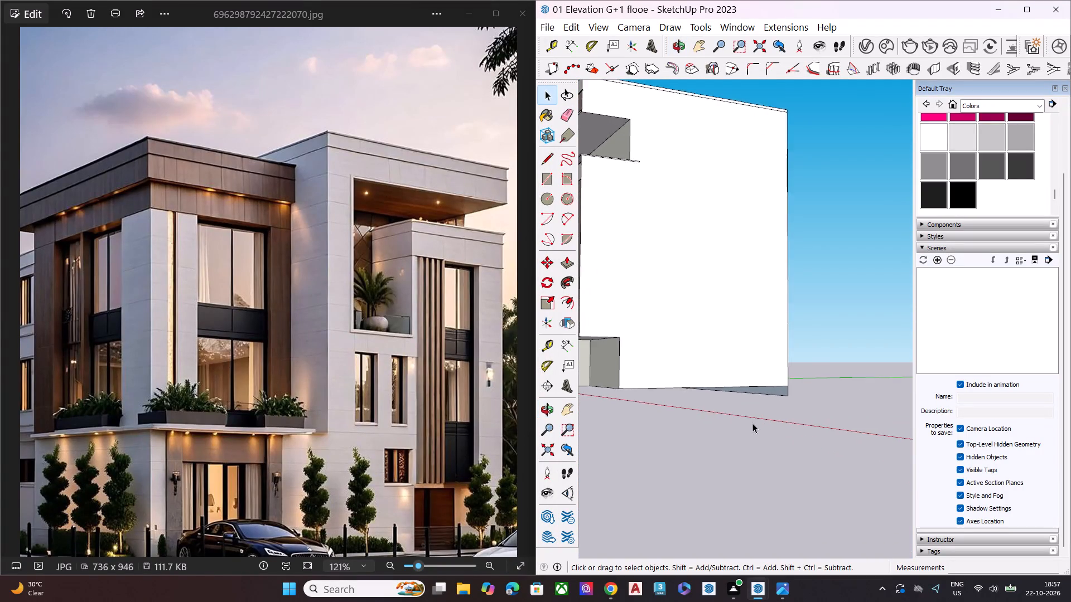
scroll(752, 423, "up", 5)
scroll(795, 368, "up", 8)
double_click(772, 406)
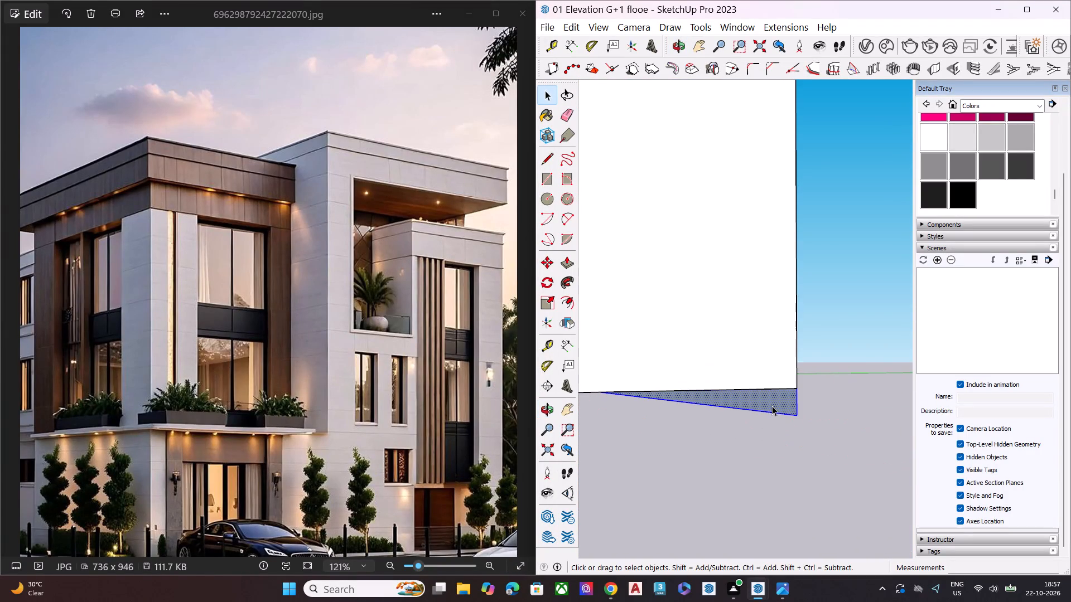
right_click(772, 406)
left_click(812, 275)
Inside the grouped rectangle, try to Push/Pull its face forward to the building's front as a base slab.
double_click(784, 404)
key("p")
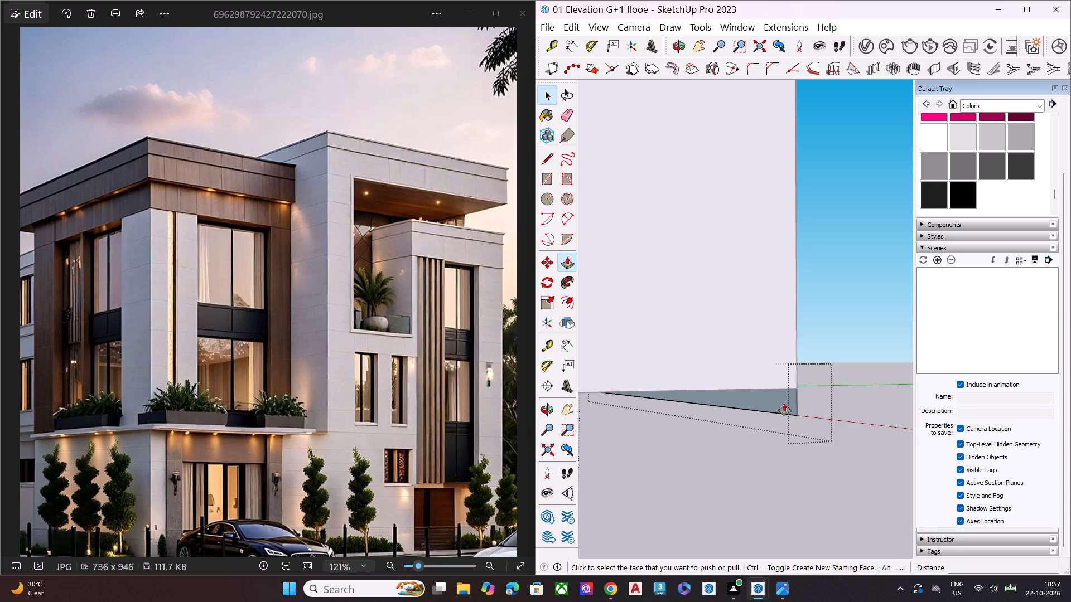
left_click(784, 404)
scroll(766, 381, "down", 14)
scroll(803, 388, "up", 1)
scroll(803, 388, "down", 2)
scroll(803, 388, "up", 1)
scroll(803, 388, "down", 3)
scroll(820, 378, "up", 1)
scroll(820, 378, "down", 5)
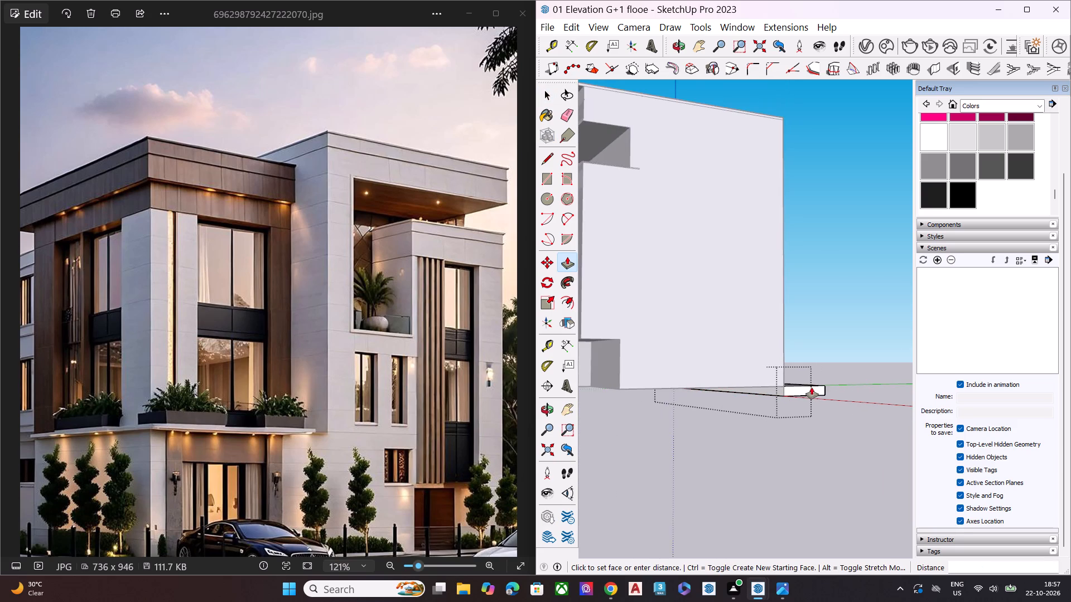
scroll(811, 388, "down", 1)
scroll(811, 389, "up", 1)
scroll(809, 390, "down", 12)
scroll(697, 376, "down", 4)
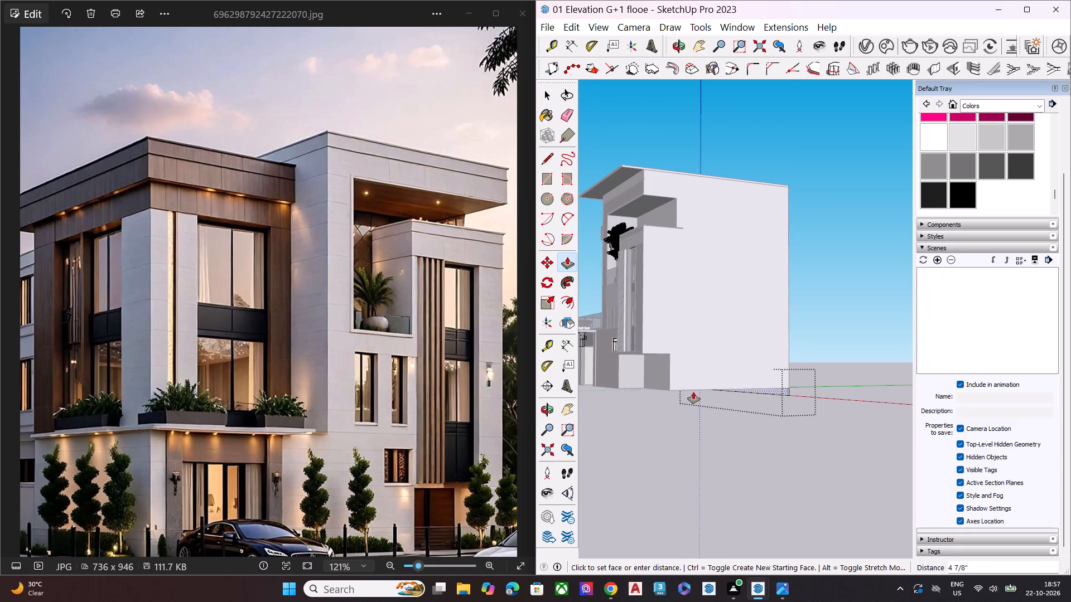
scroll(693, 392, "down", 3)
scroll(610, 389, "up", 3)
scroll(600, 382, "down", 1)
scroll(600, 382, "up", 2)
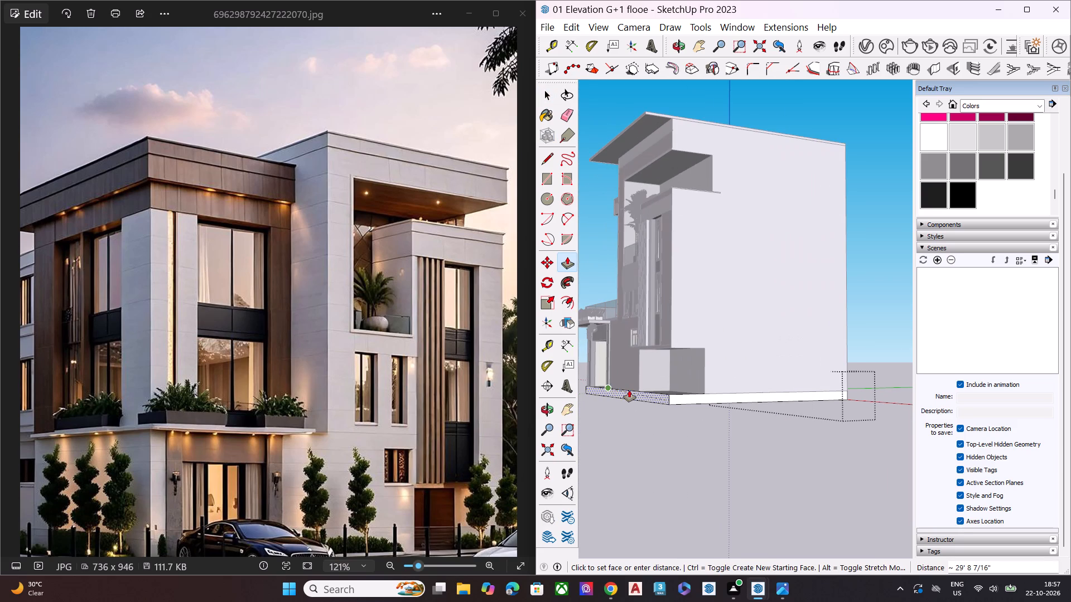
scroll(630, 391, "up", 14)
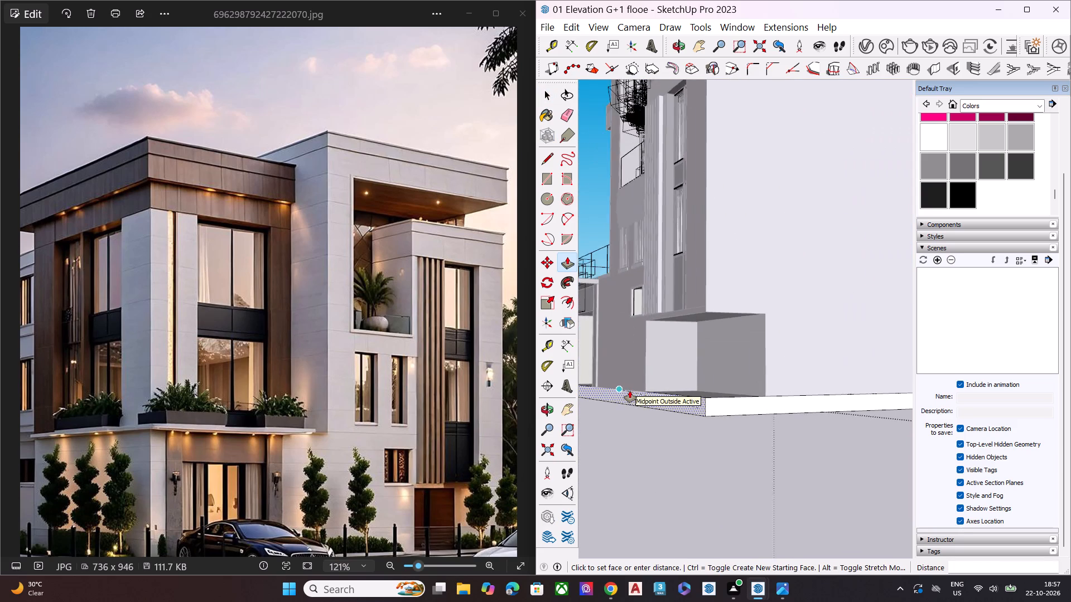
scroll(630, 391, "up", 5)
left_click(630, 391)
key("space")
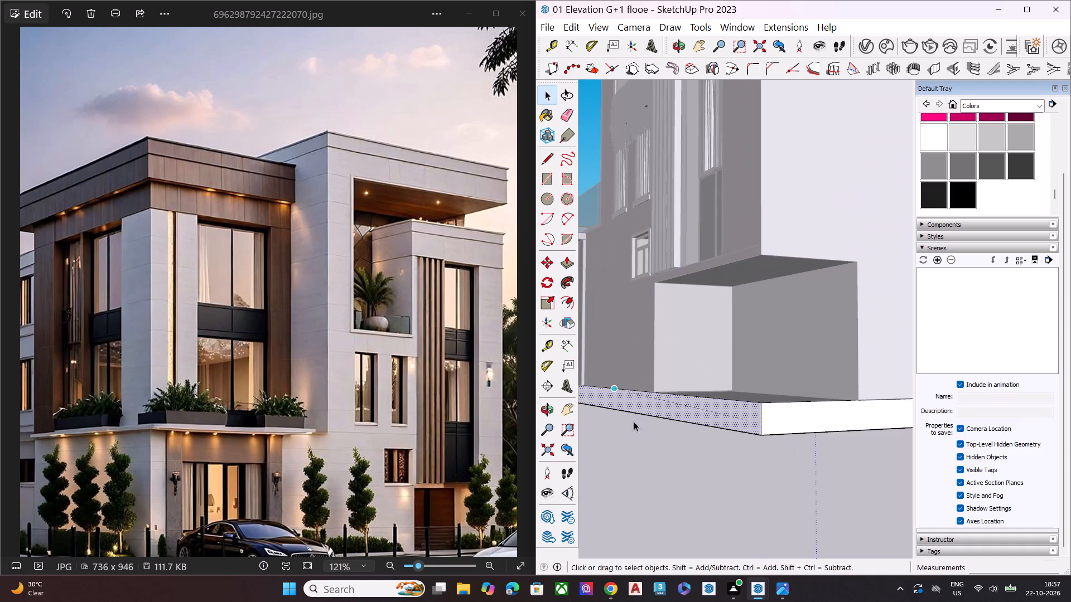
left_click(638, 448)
Inside the grouped rectangle, Push/Pull its face about 29' 5 5/8" forward to the front edge, forming the base slab under the building.
scroll(667, 370, "down", 8)
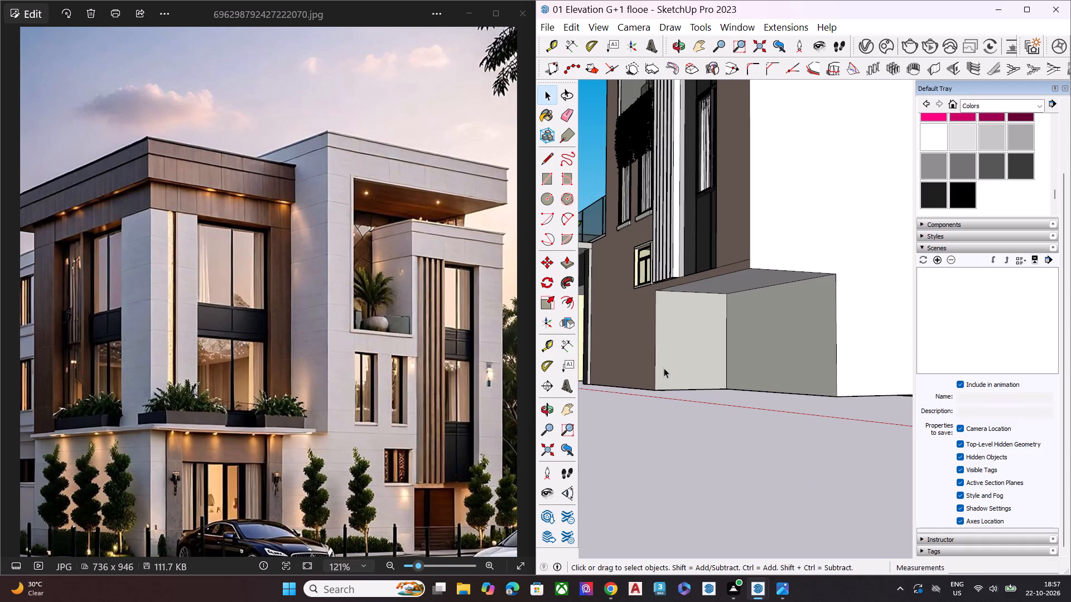
scroll(657, 370, "down", 16)
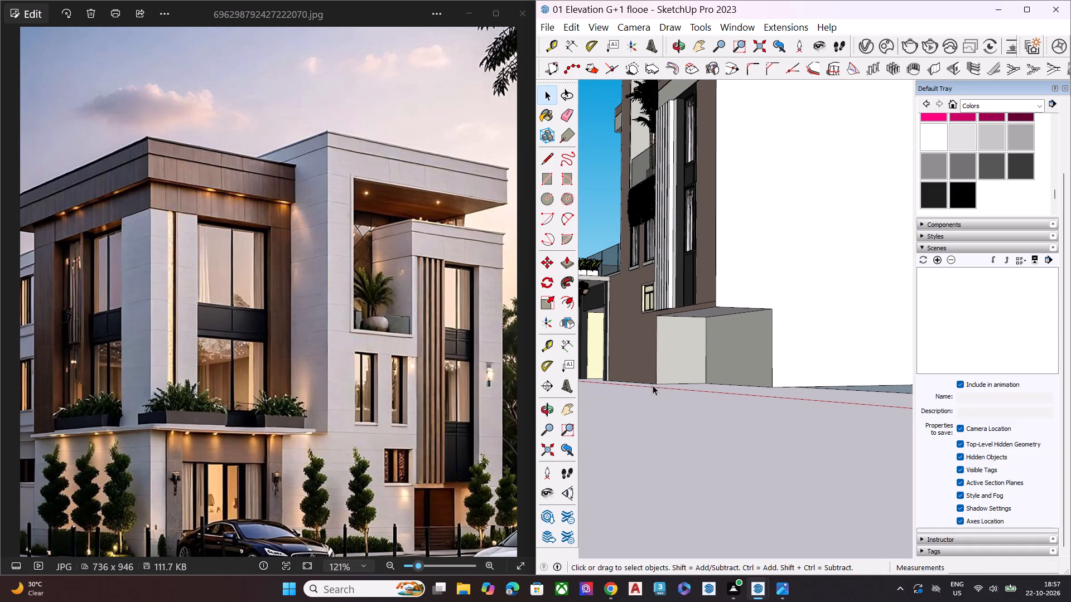
scroll(881, 367, "up", 1)
scroll(662, 382, "down", 5)
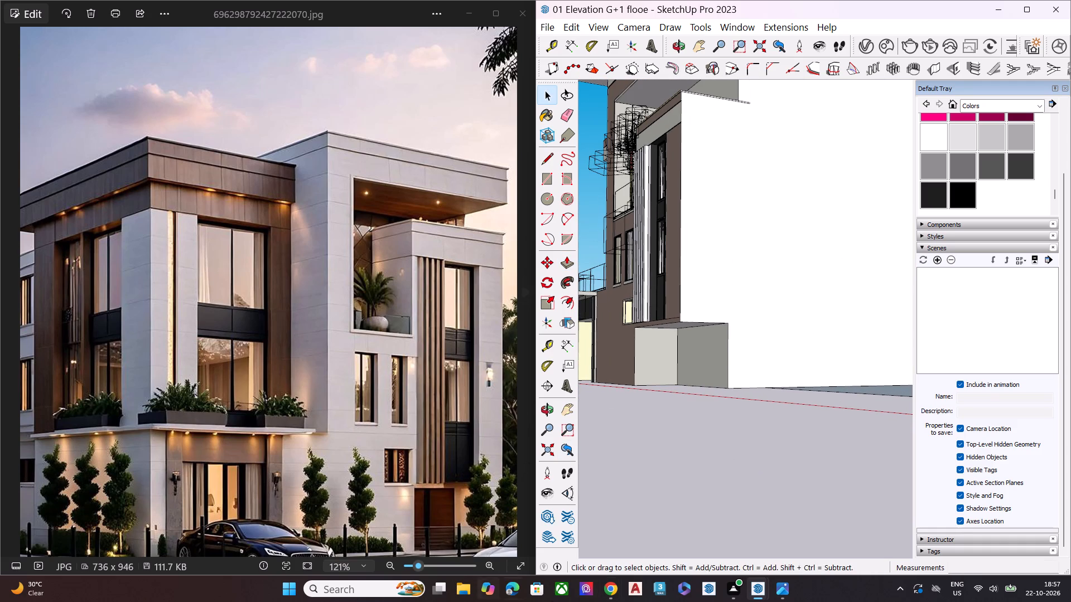
scroll(726, 312, "down", 8)
middle_click_drag(793, 370, 807, 331)
scroll(817, 341, "up", 5)
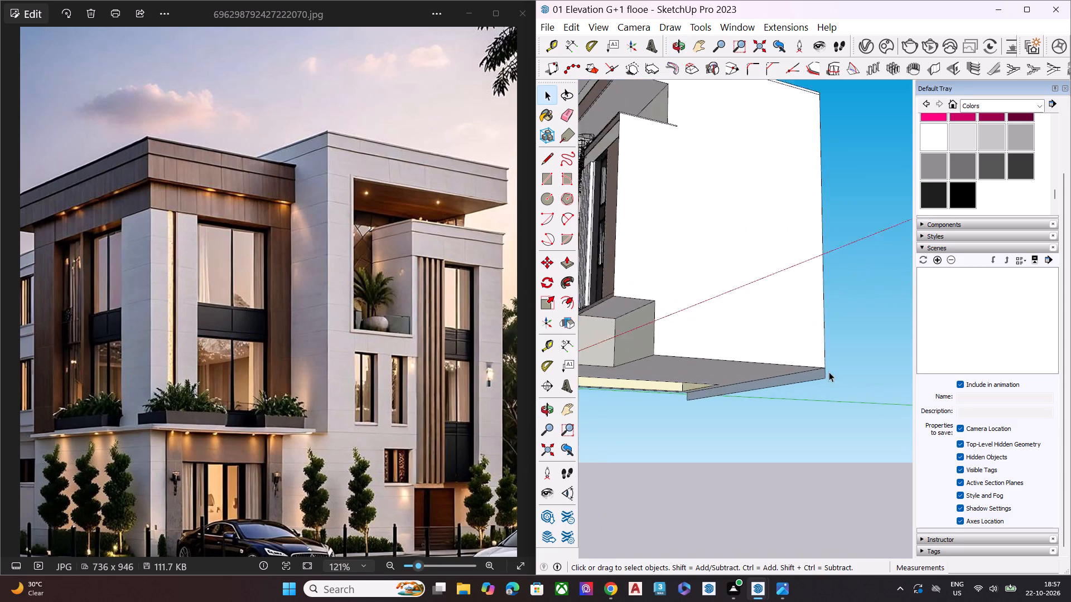
scroll(829, 372, "up", 13)
double_click(816, 375)
left_click(816, 375)
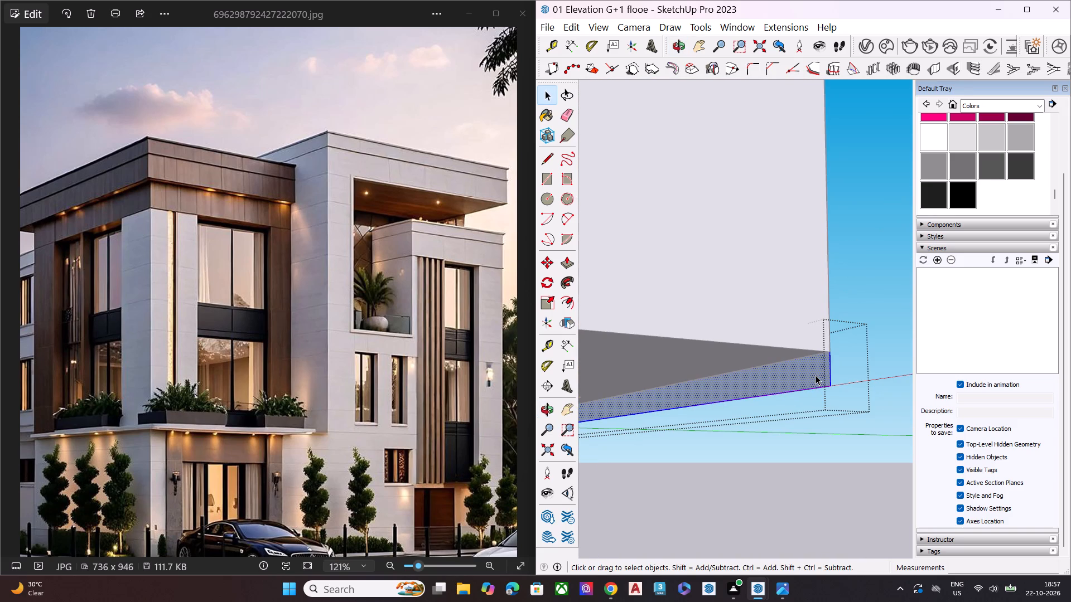
key("p")
left_click(821, 367)
scroll(820, 331, "down", 6)
scroll(827, 332, "up", 2)
scroll(827, 332, "down", 1)
scroll(827, 332, "up", 1)
scroll(837, 331, "down", 3)
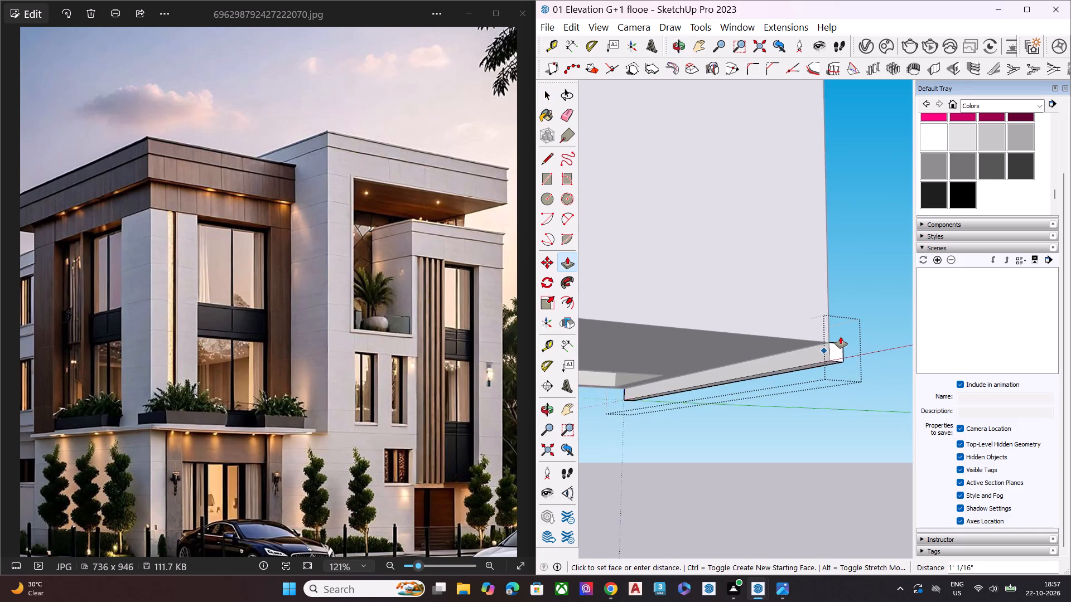
scroll(841, 337, "down", 7)
scroll(851, 350, "up", 1)
scroll(851, 350, "down", 9)
scroll(852, 355, "up", 2)
scroll(852, 356, "down", 4)
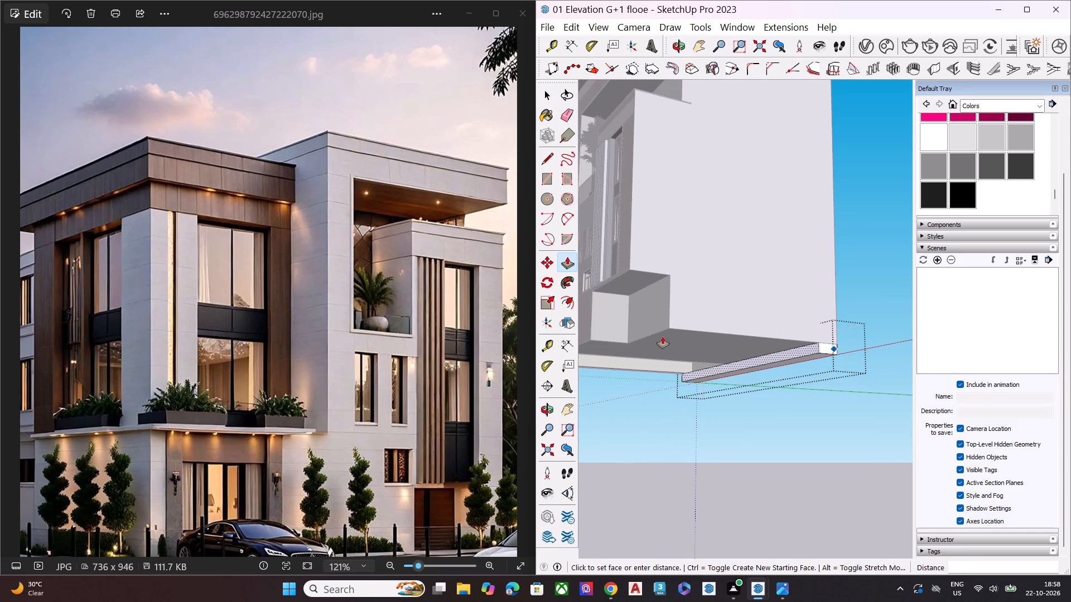
scroll(596, 337, "up", 6)
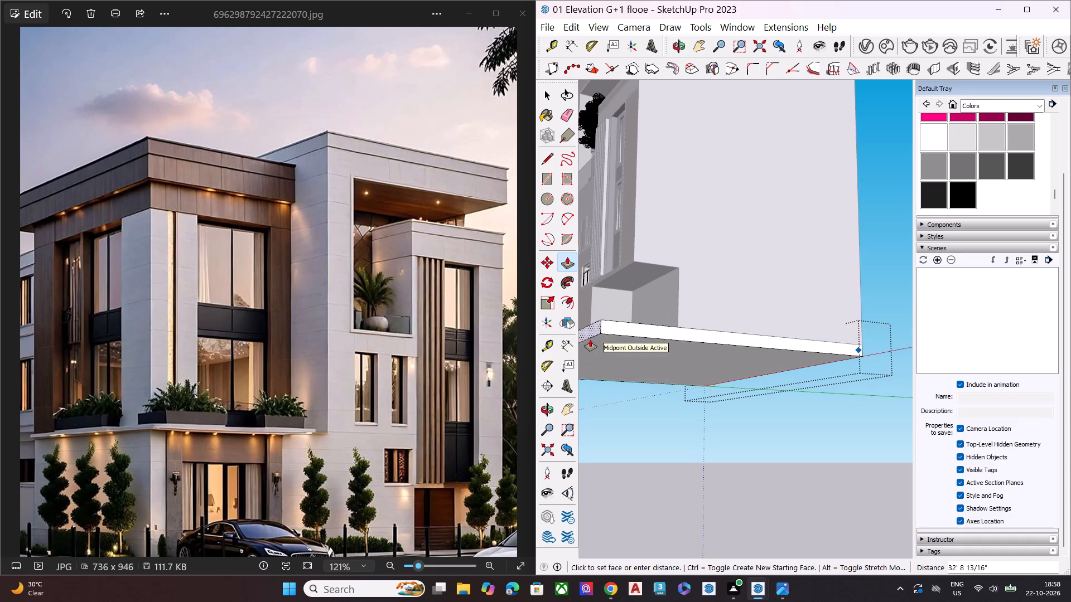
middle_click_drag(594, 321, 613, 470)
scroll(604, 430, "up", 1)
scroll(602, 426, "down", 2)
scroll(601, 425, "up", 5)
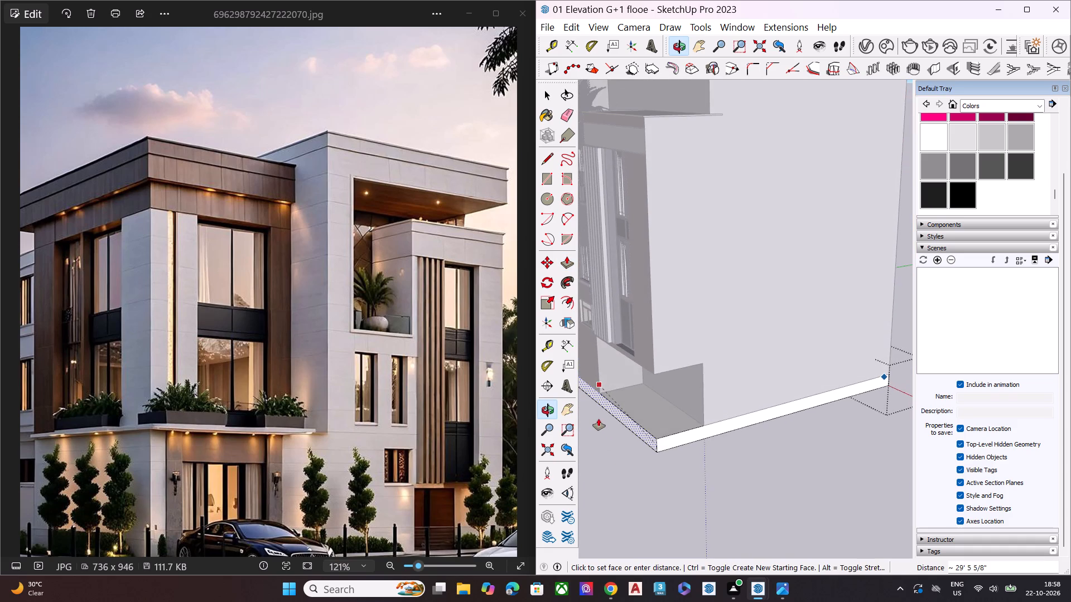
scroll(589, 400, "up", 7)
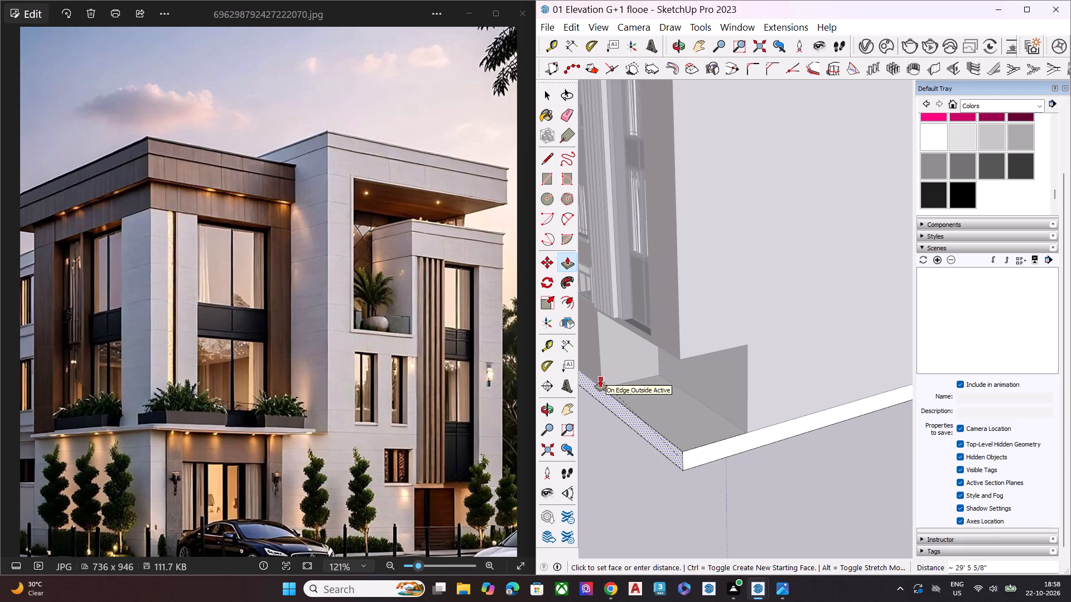
left_click(600, 380)
key("space")
left_click(602, 458)
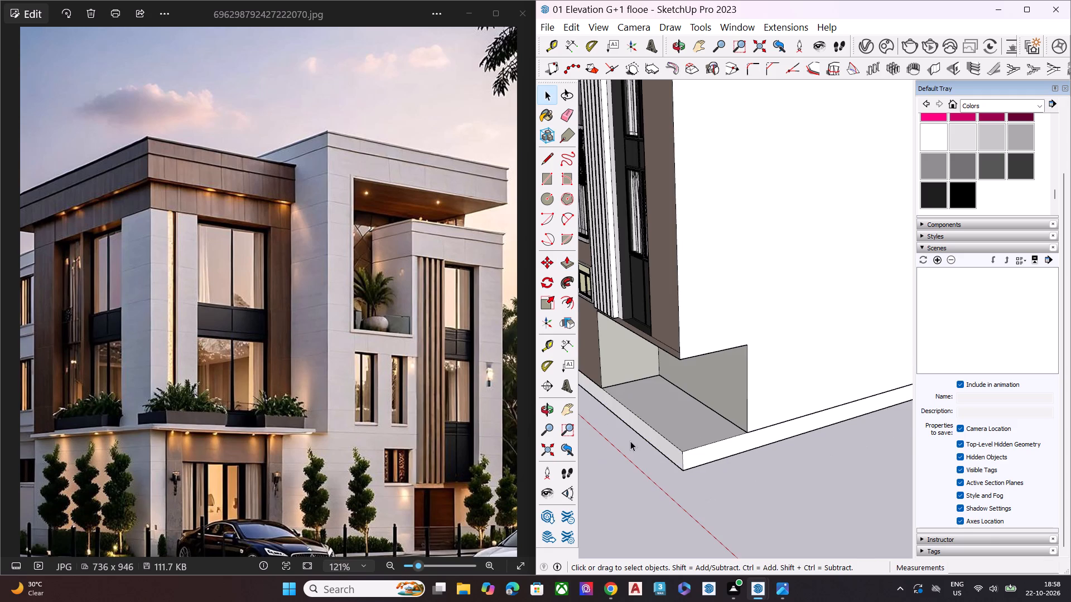
Examine the base slab along the building's side and front, and the ground-floor entrance opening, from several angles.
middle_click_drag(648, 460, 729, 360)
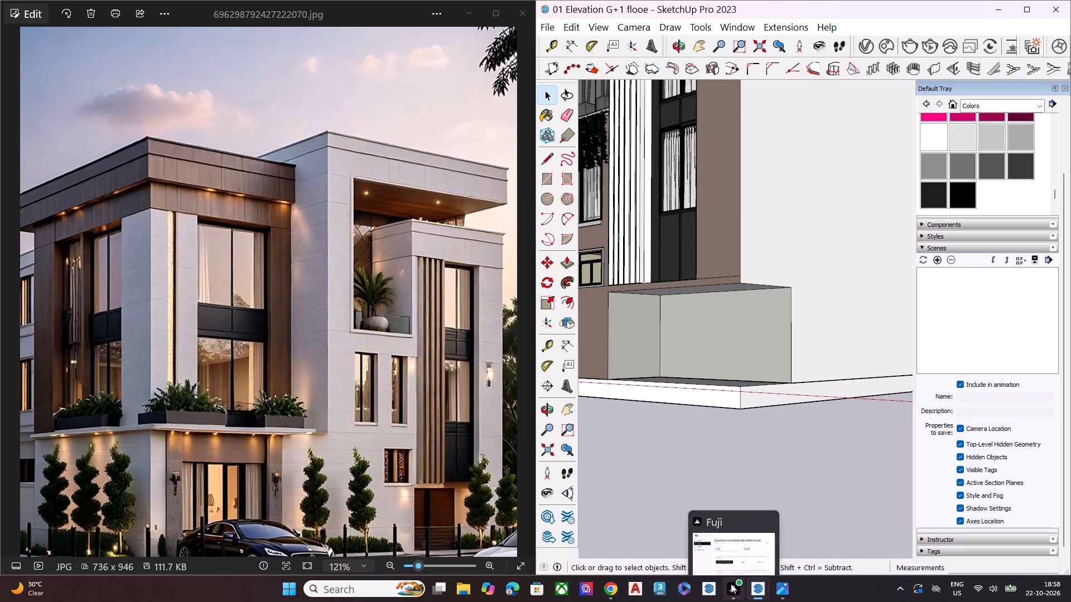
scroll(756, 299, "down", 6)
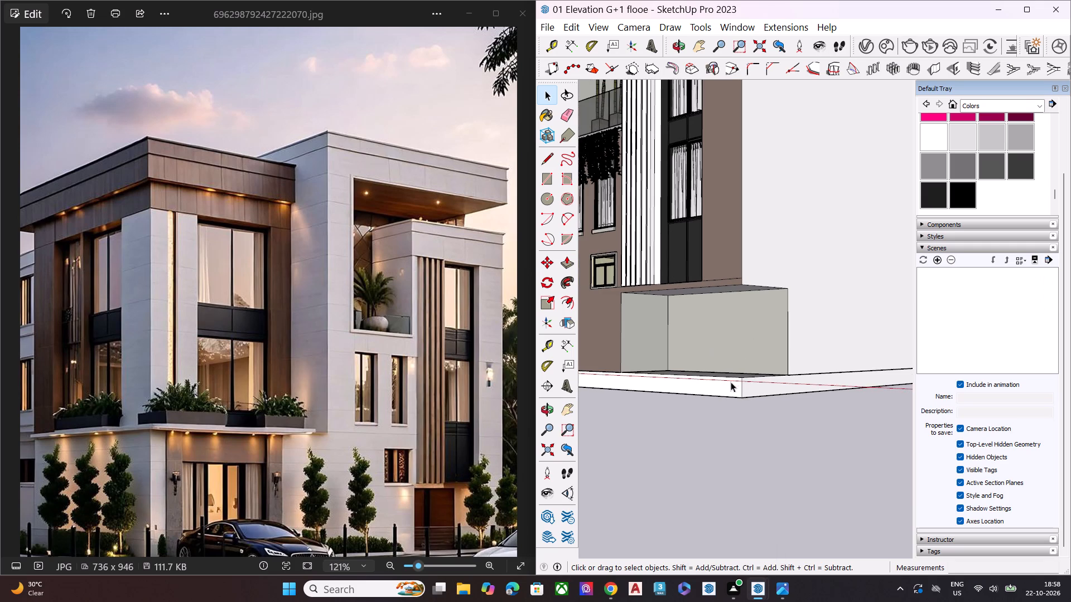
scroll(731, 382, "down", 2)
middle_click_drag(748, 389, 726, 463)
scroll(707, 464, "up", 2)
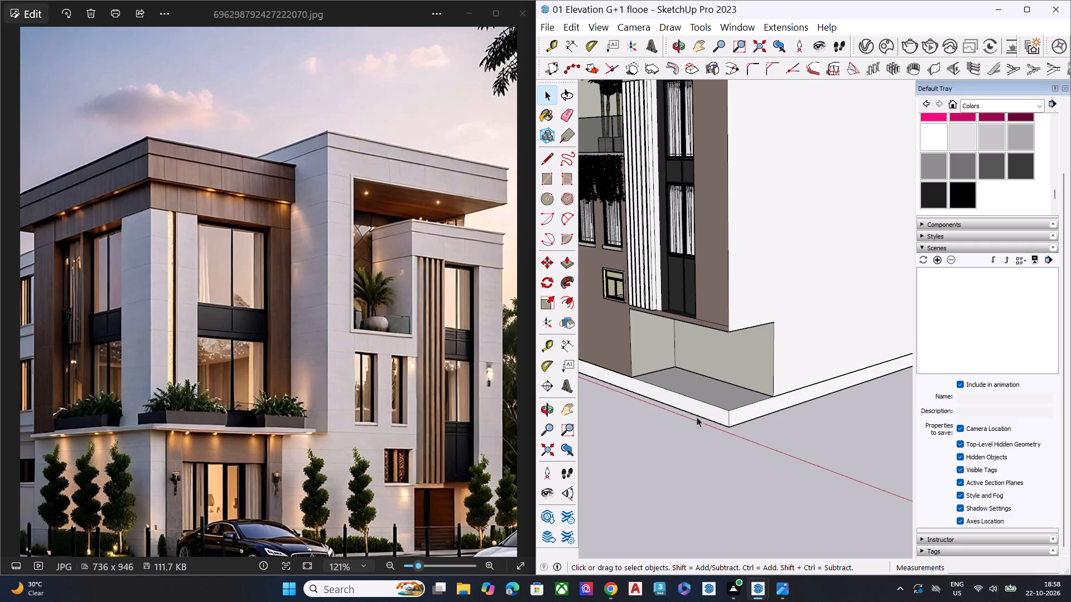
scroll(698, 410, "up", 5)
scroll(703, 431, "down", 4)
scroll(773, 416, "down", 8)
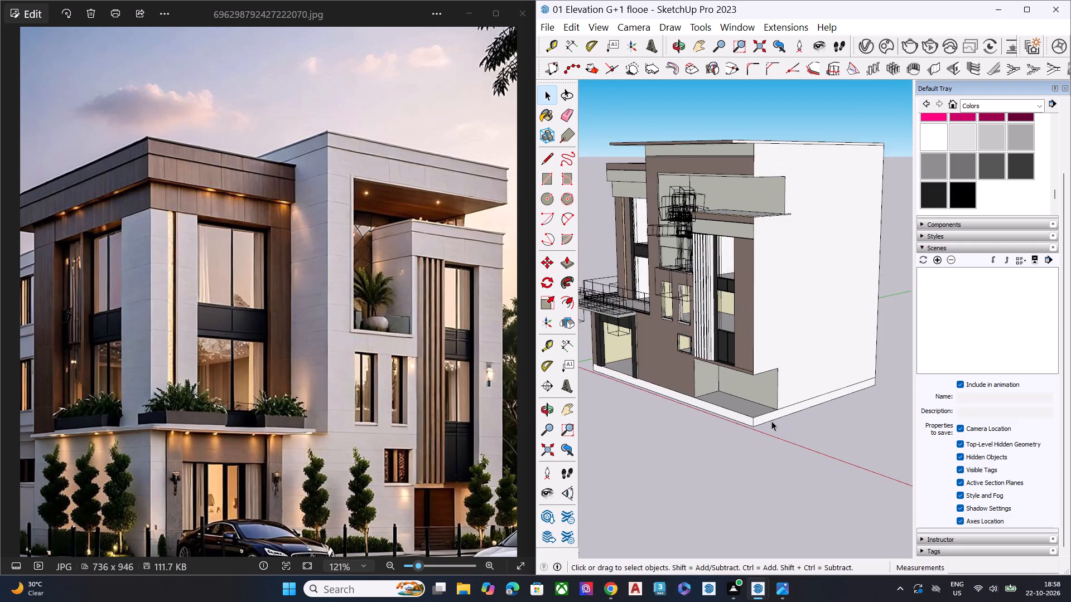
middle_click_drag(742, 412, 745, 497)
scroll(672, 387, "up", 5)
scroll(654, 354, "down", 1)
scroll(654, 354, "up", 1)
scroll(692, 374, "down", 5)
middle_click_drag(643, 401, 820, 348)
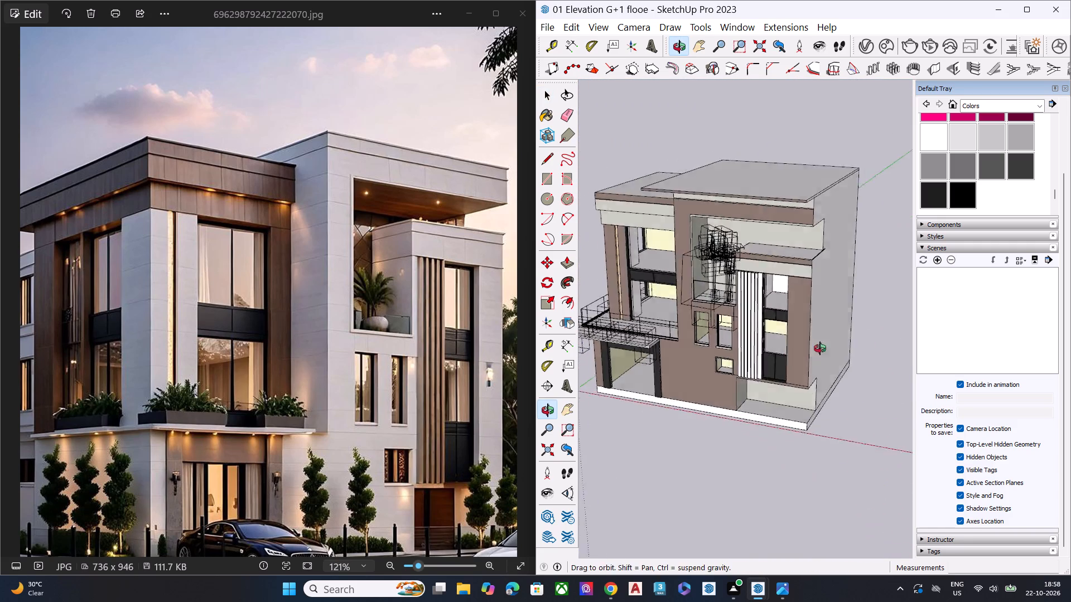
middle_click_drag(820, 348, 869, 337)
middle_click_drag(663, 393, 816, 276)
scroll(648, 354, "up", 6)
scroll(644, 372, "down", 1)
scroll(645, 374, "up", 2)
middle_click_drag(662, 406, 657, 434)
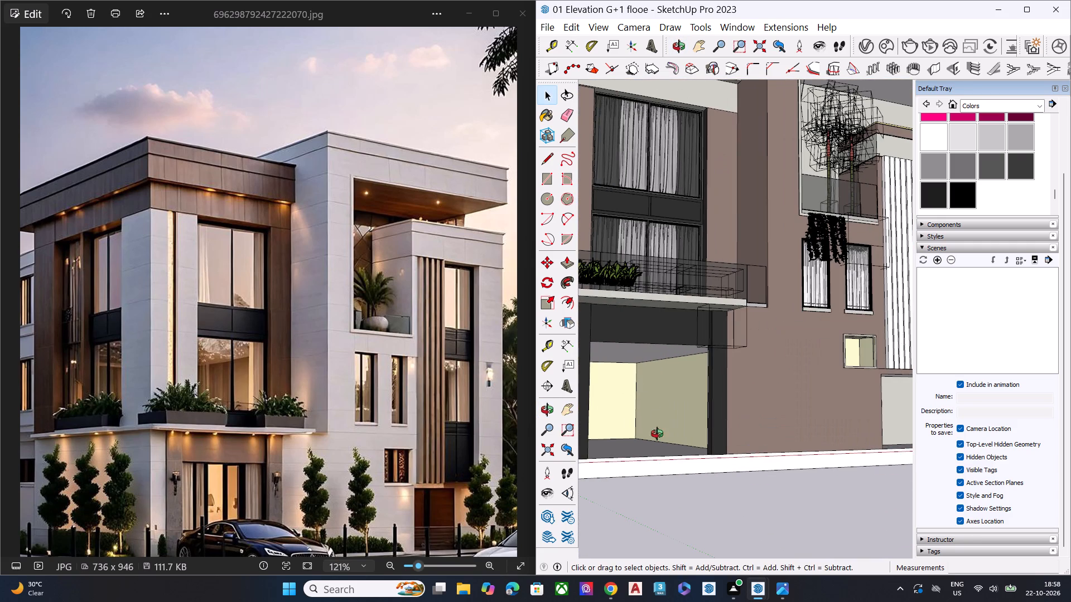
middle_click_drag(657, 434, 636, 466)
middle_click_drag(634, 430, 600, 310)
scroll(600, 310, "up", 1)
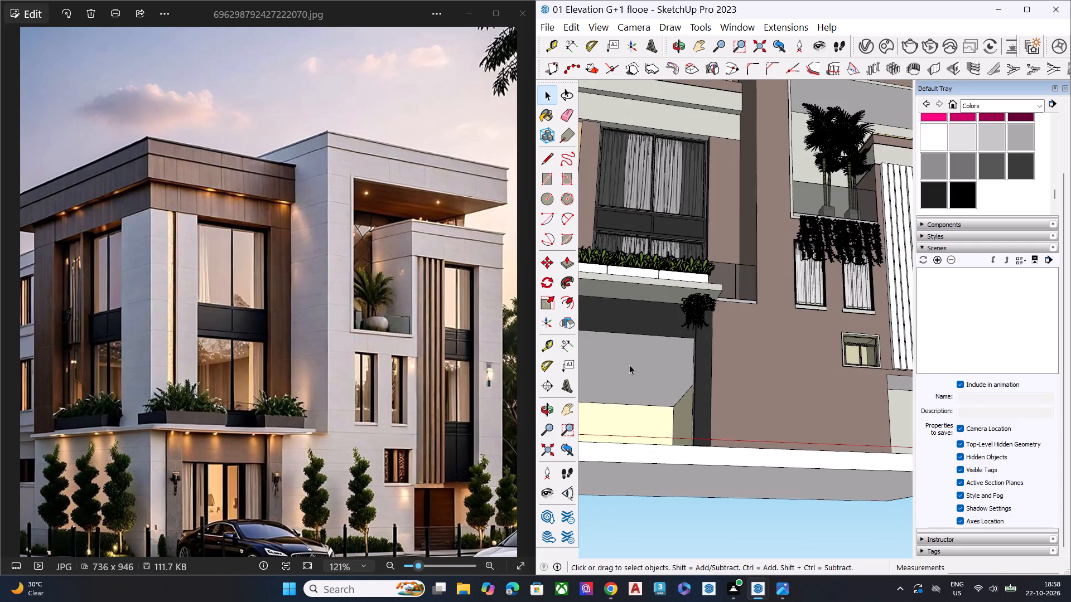
scroll(629, 371, "up", 10)
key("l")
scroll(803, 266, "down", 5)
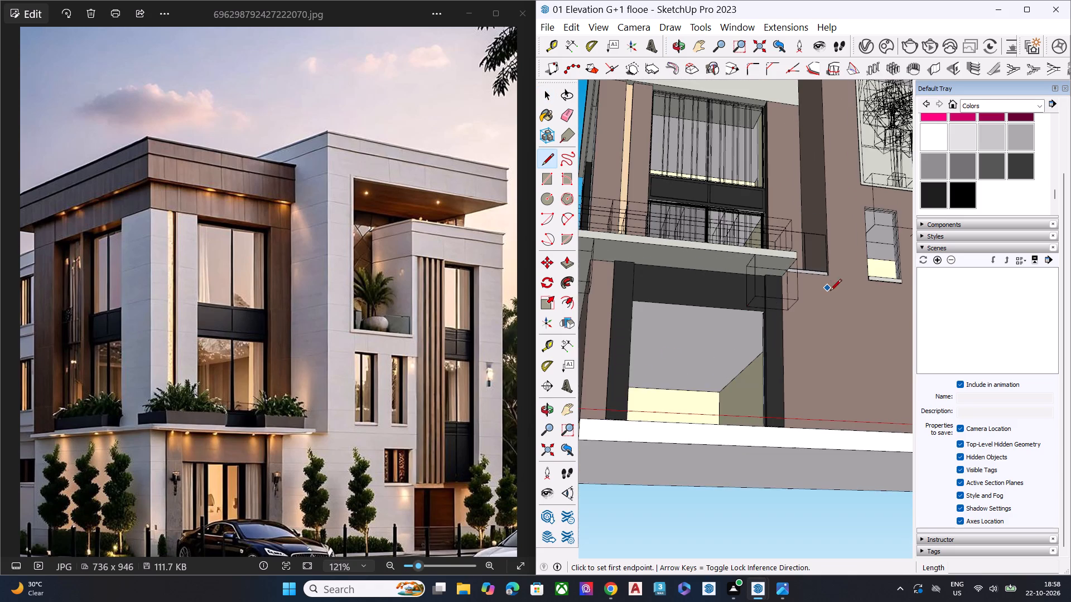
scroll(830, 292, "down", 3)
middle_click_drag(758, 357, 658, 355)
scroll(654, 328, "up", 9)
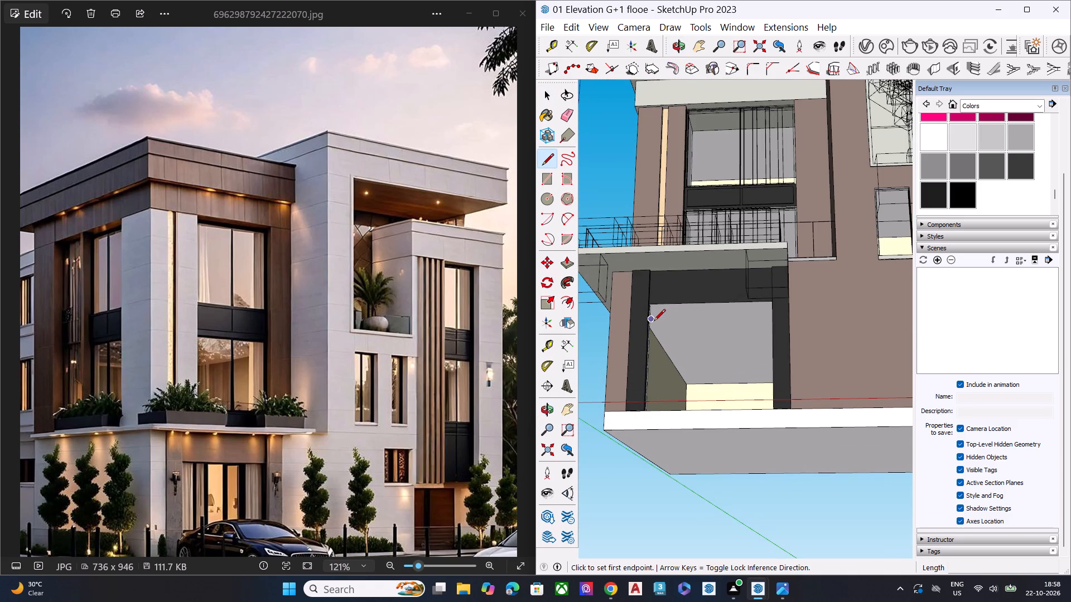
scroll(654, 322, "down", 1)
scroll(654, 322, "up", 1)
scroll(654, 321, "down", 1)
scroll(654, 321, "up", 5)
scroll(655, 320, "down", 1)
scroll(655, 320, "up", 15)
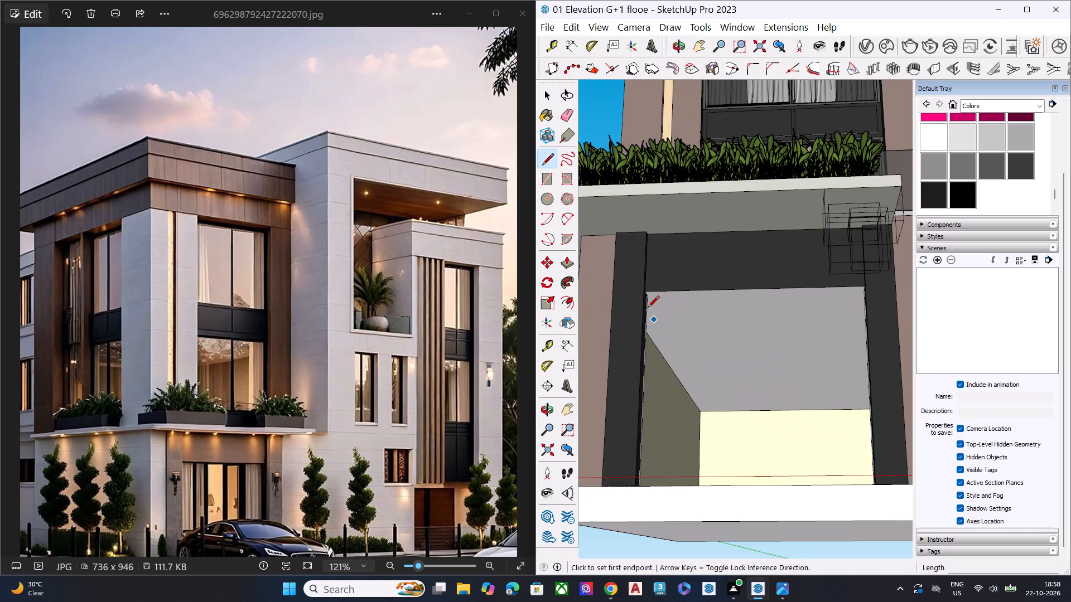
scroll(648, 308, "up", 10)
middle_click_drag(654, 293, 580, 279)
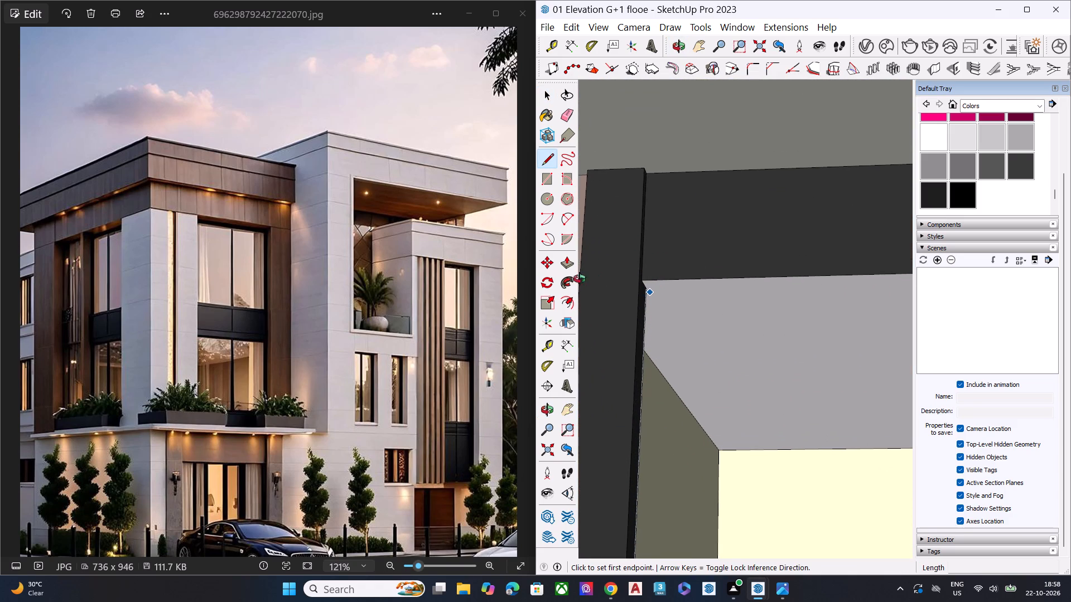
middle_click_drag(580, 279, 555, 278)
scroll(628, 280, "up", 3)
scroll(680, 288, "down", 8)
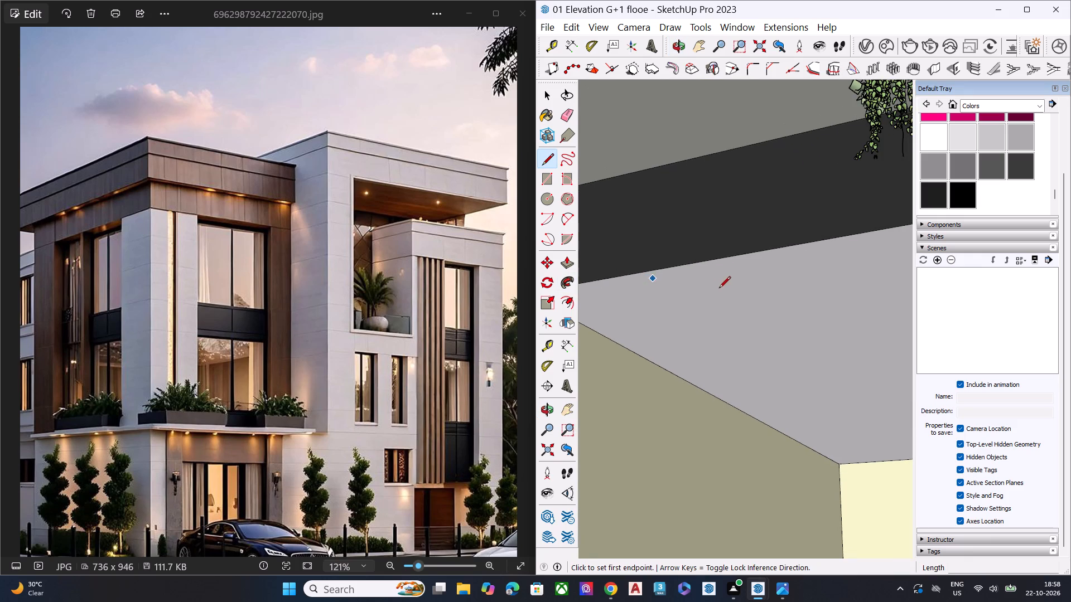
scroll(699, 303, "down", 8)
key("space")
Look through the importable files in the Downloads folder for an entrance door model, leaving without importing anything.
scroll(721, 303, "down", 15)
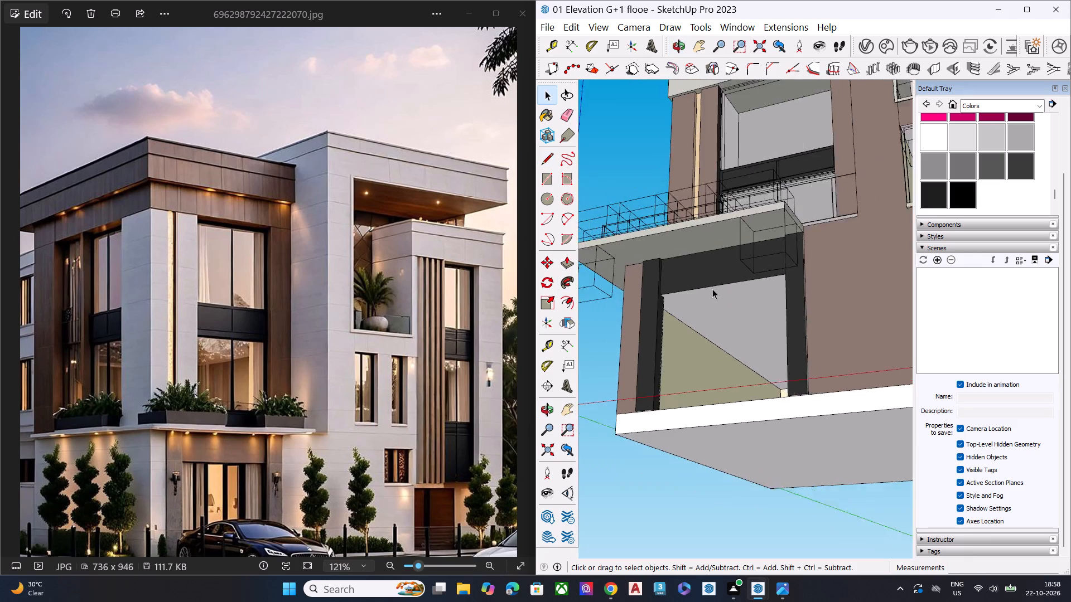
scroll(712, 289, "down", 16)
middle_click_drag(774, 263, 787, 433)
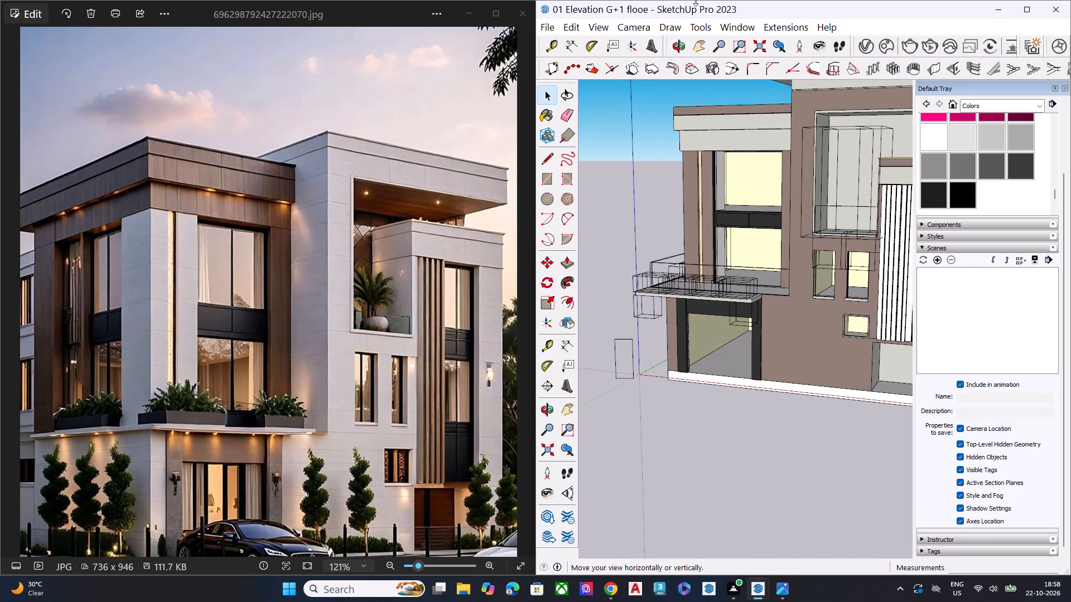
left_click(554, 32)
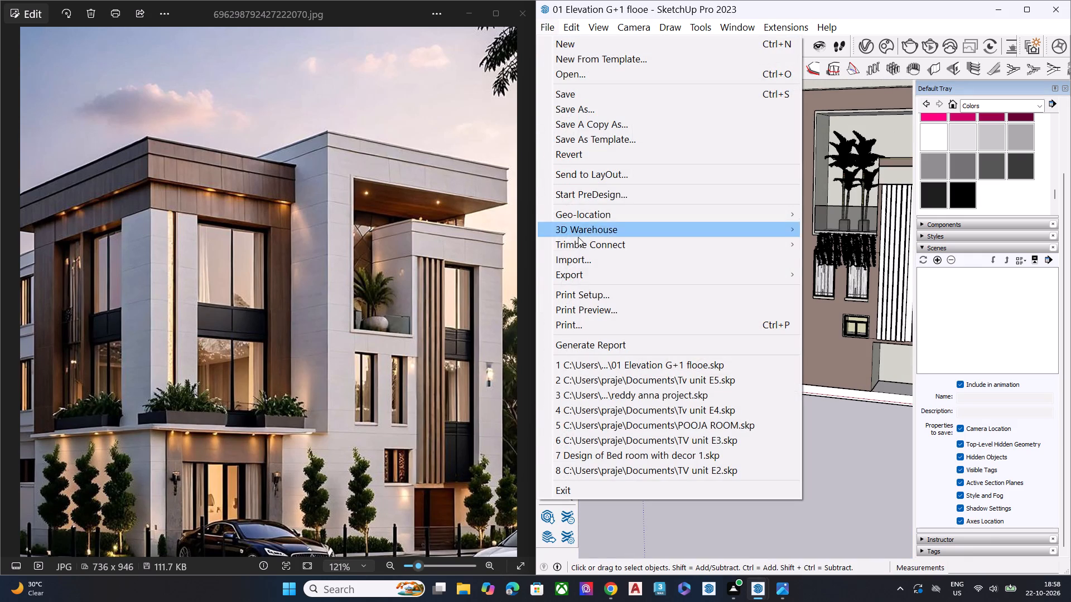
left_click(588, 263)
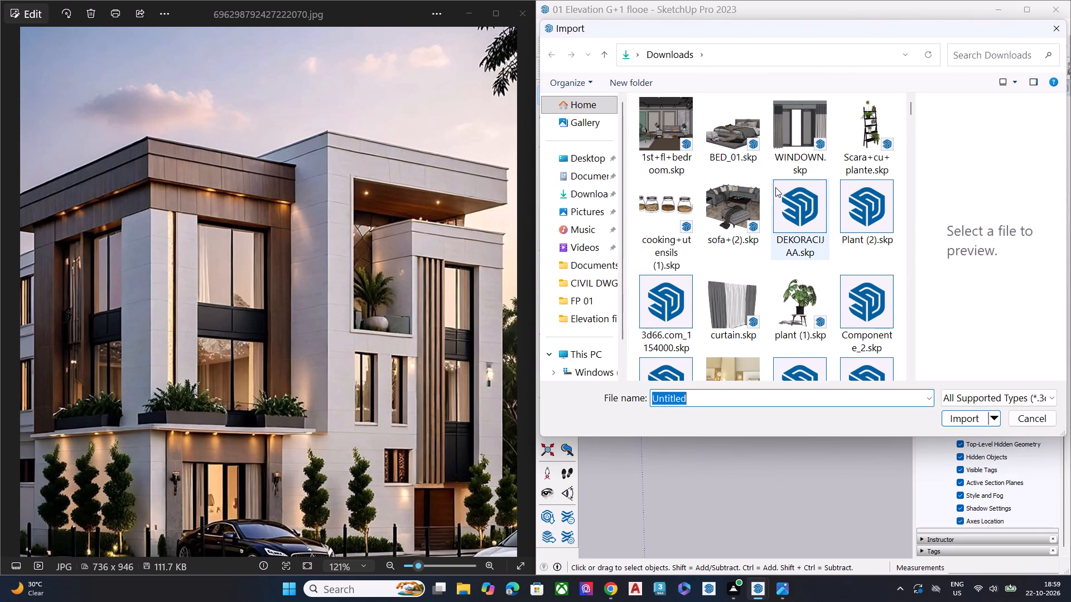
scroll(775, 190, "down", 2)
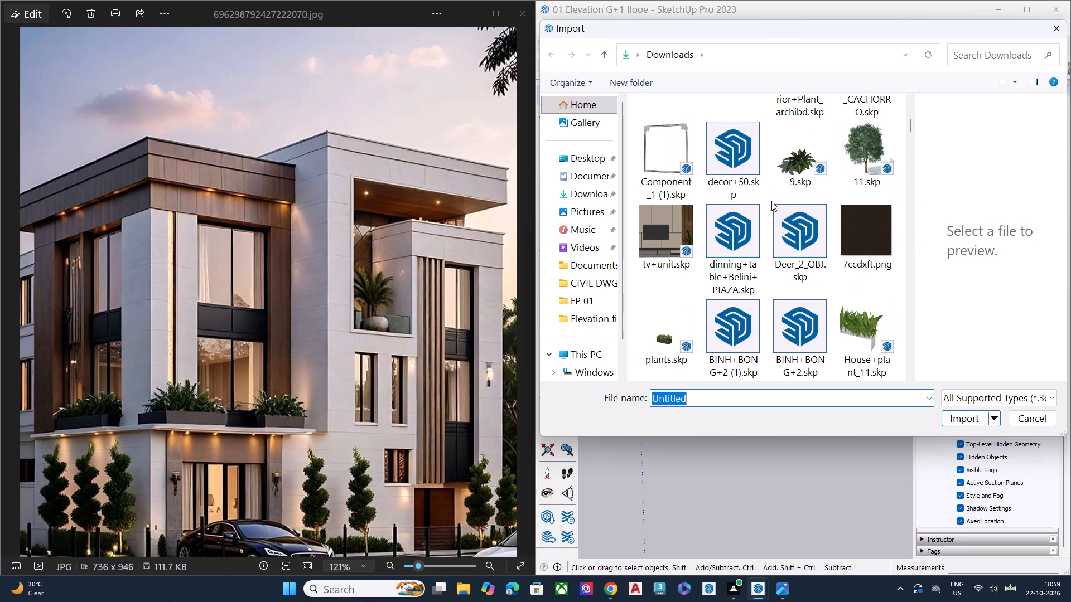
scroll(768, 211, "down", 3)
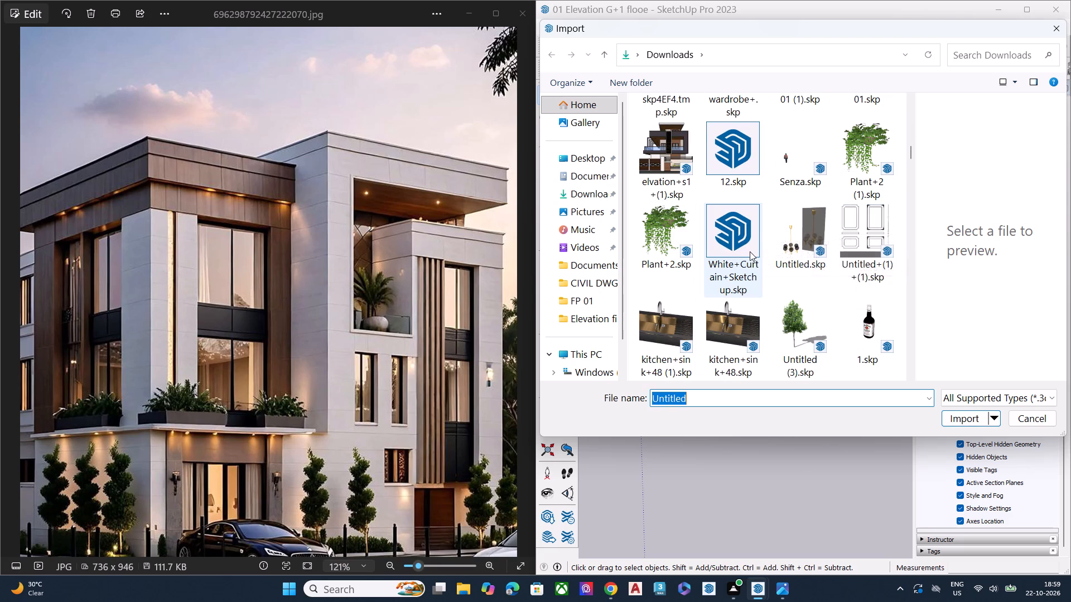
scroll(749, 251, "down", 3)
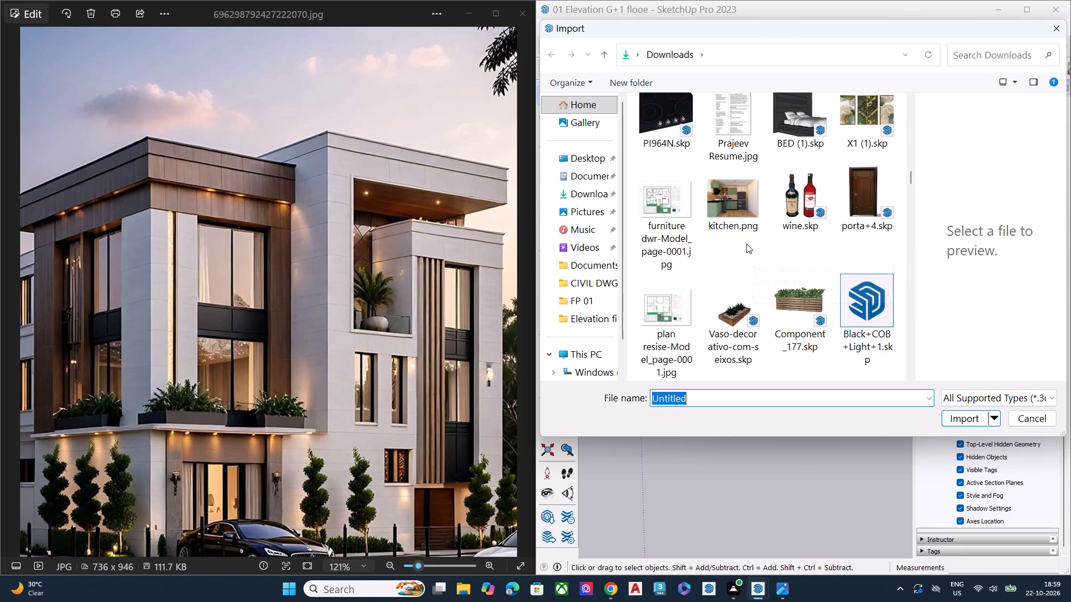
scroll(748, 248, "down", 4)
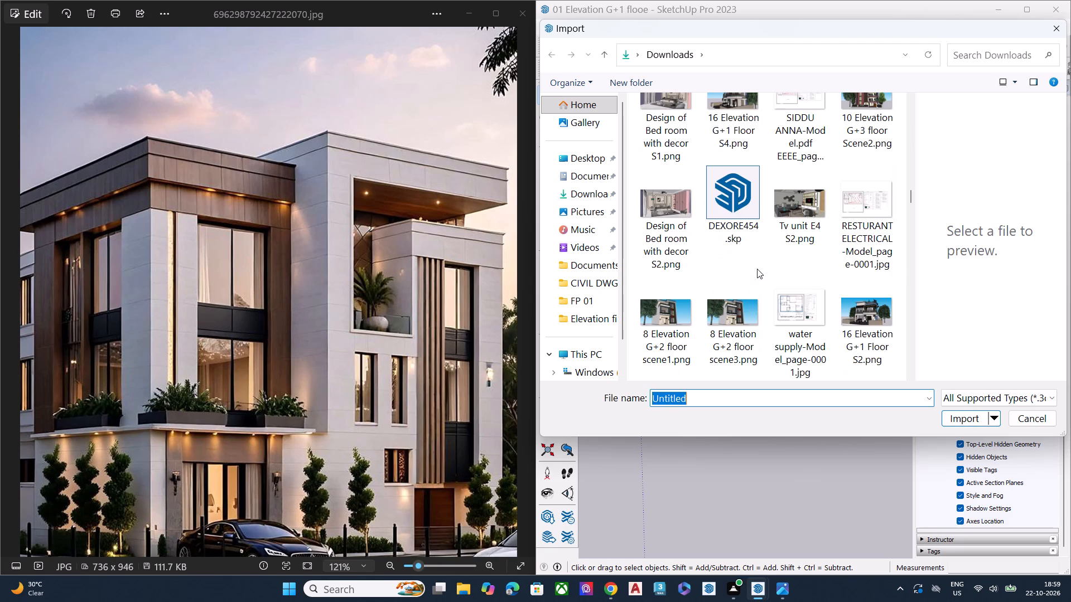
scroll(757, 269, "down", 2)
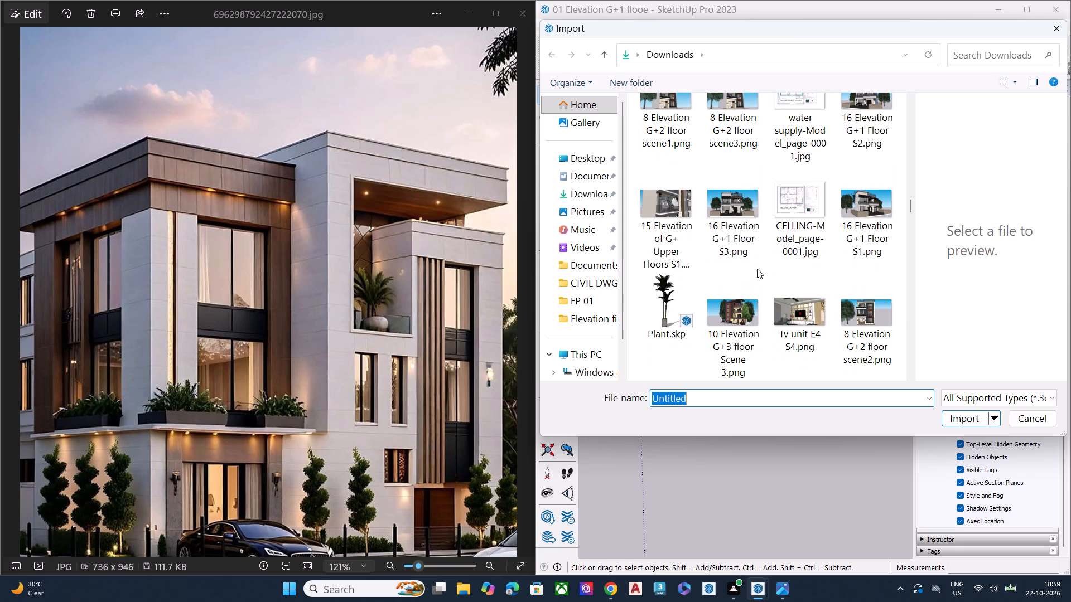
scroll(757, 269, "down", 1)
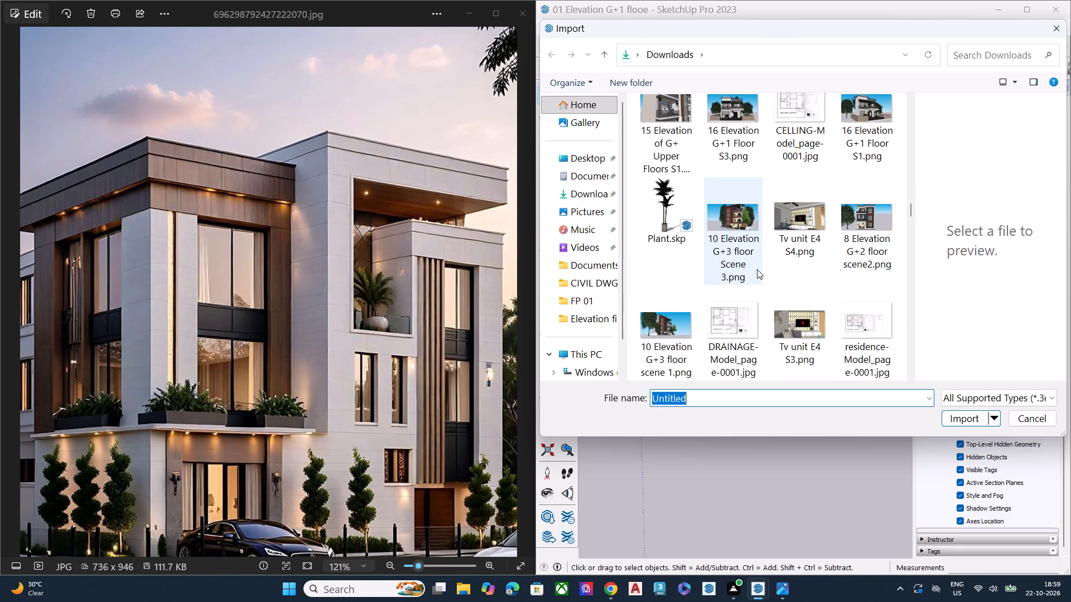
scroll(757, 269, "down", 3)
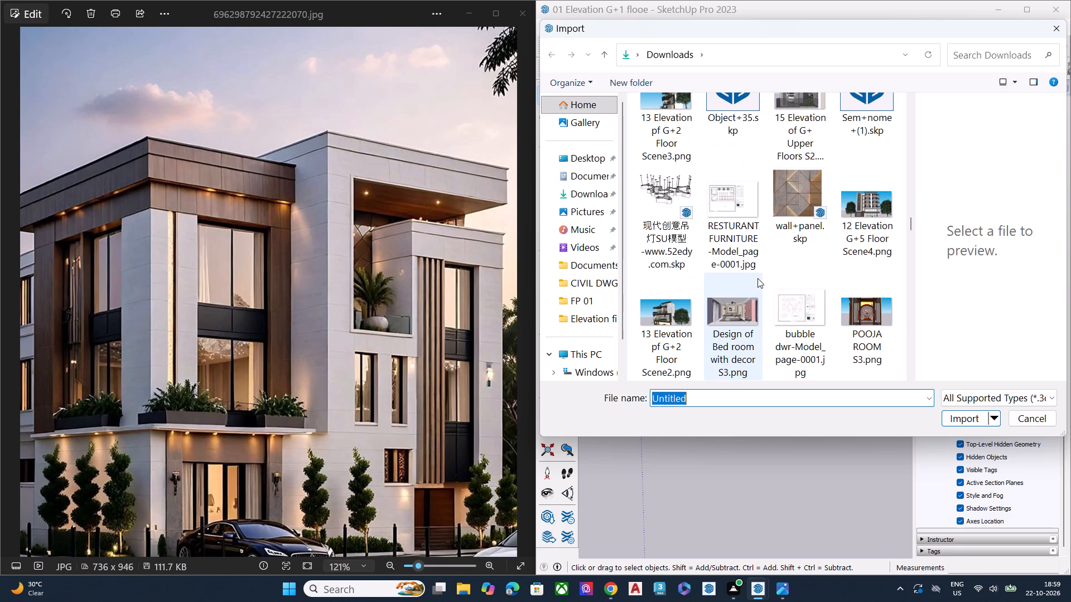
scroll(758, 278, "down", 3)
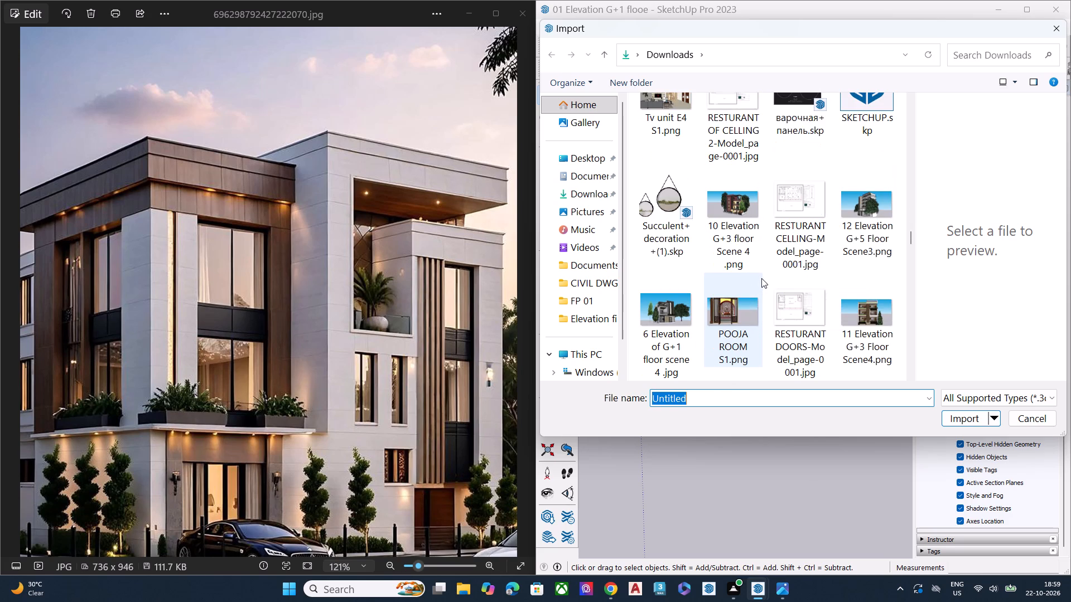
scroll(764, 282, "down", 5)
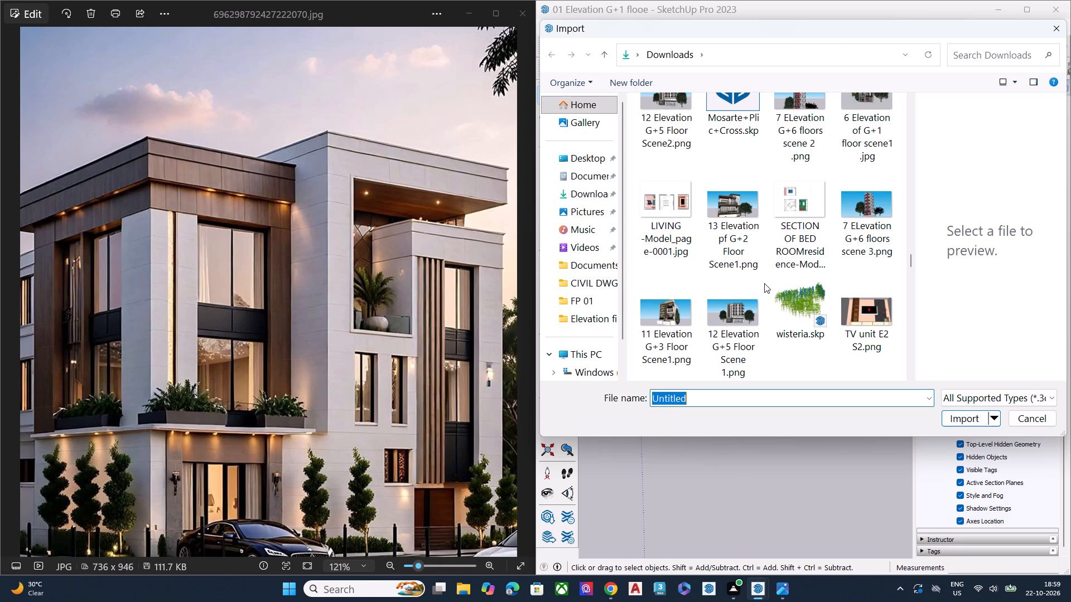
scroll(764, 283, "down", 4)
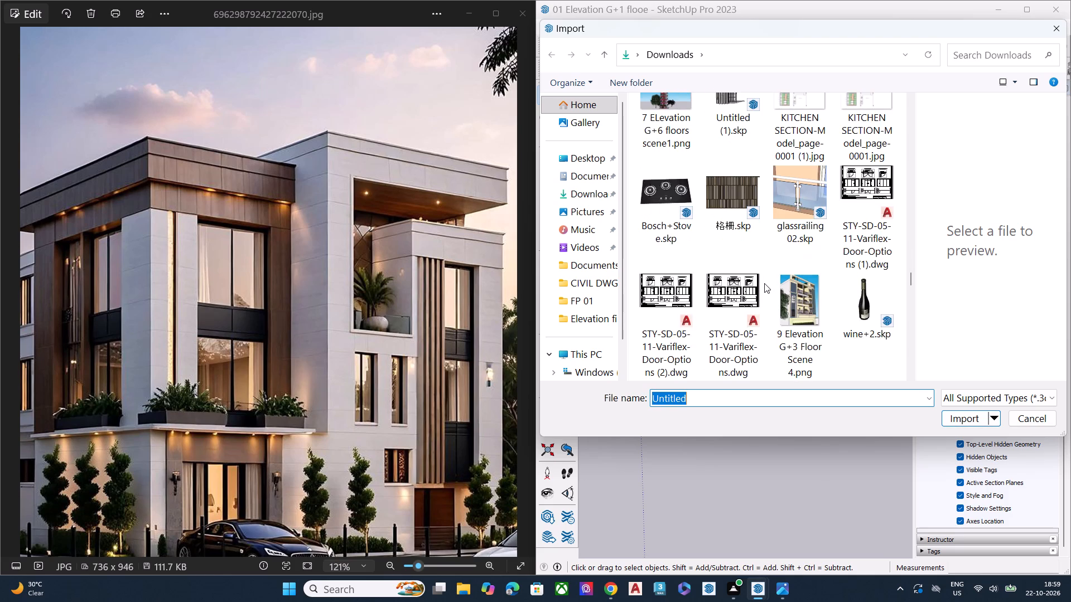
scroll(764, 283, "down", 6)
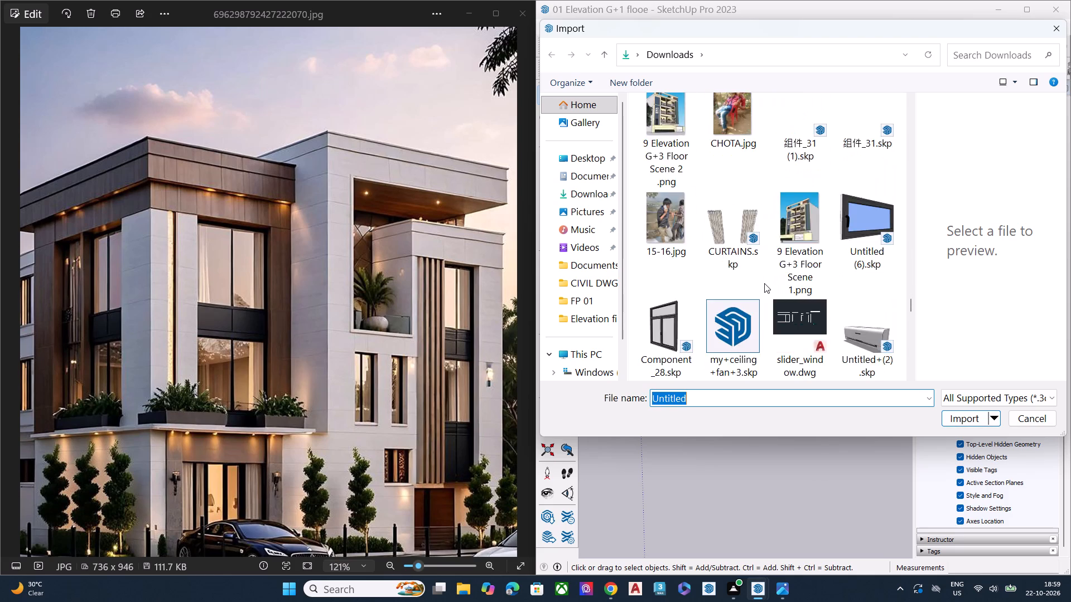
scroll(764, 283, "down", 3)
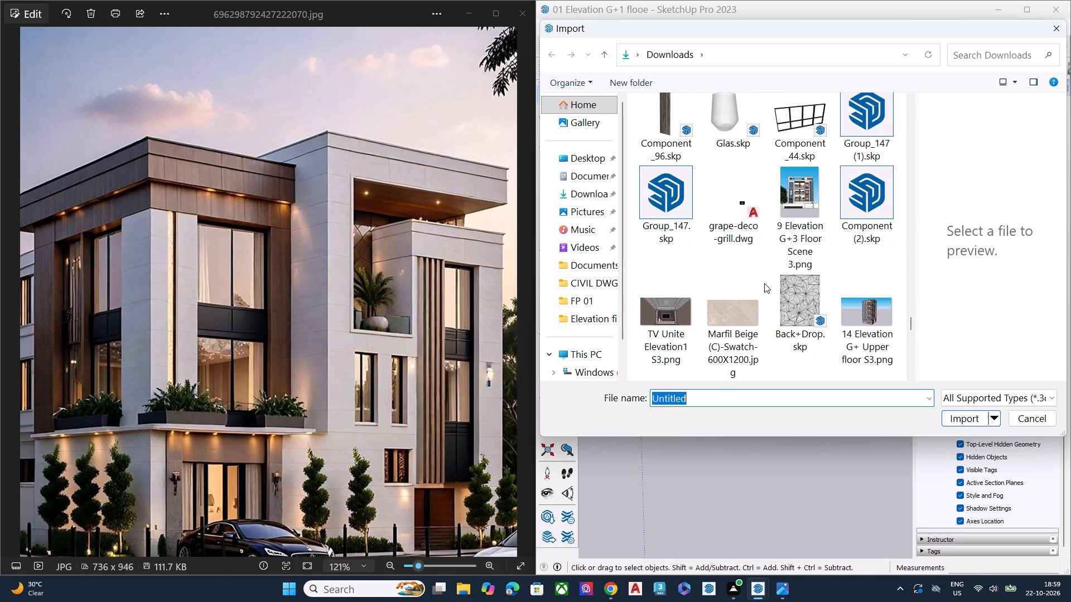
scroll(764, 283, "down", 4)
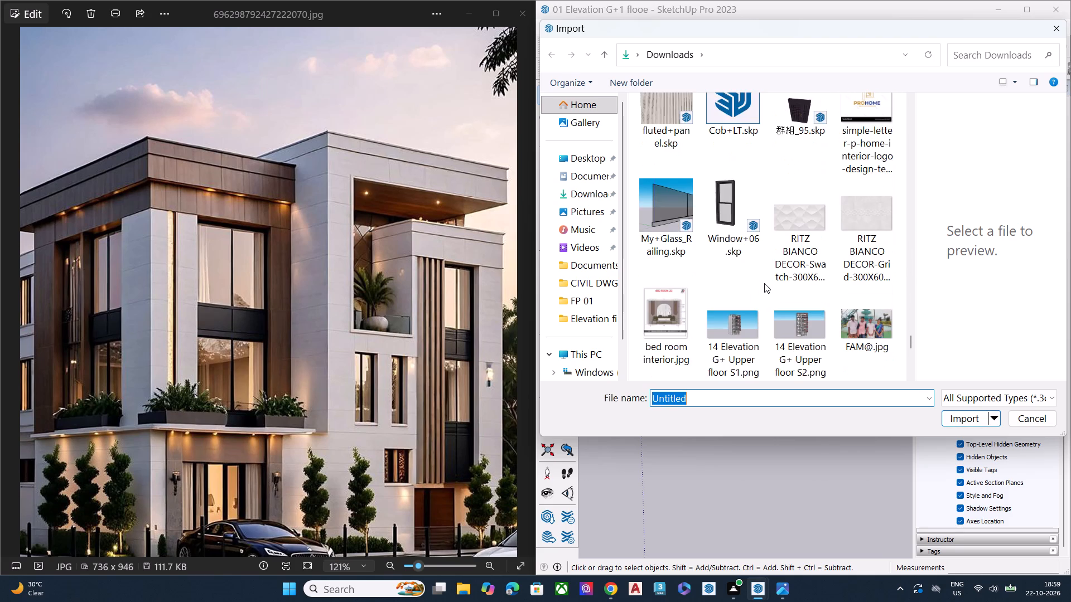
scroll(764, 283, "down", 2)
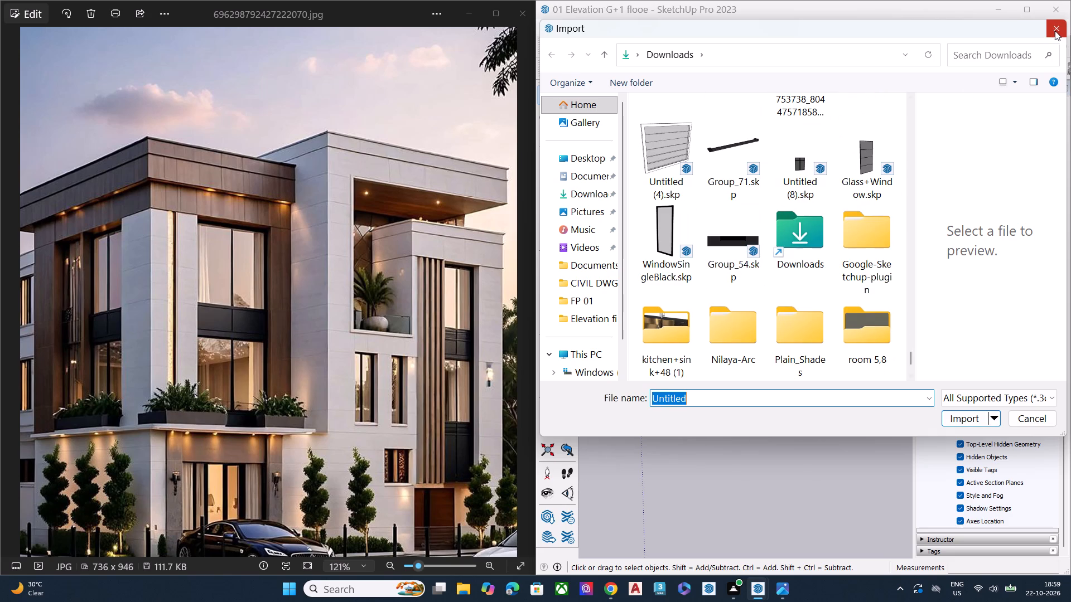
left_click(1055, 31)
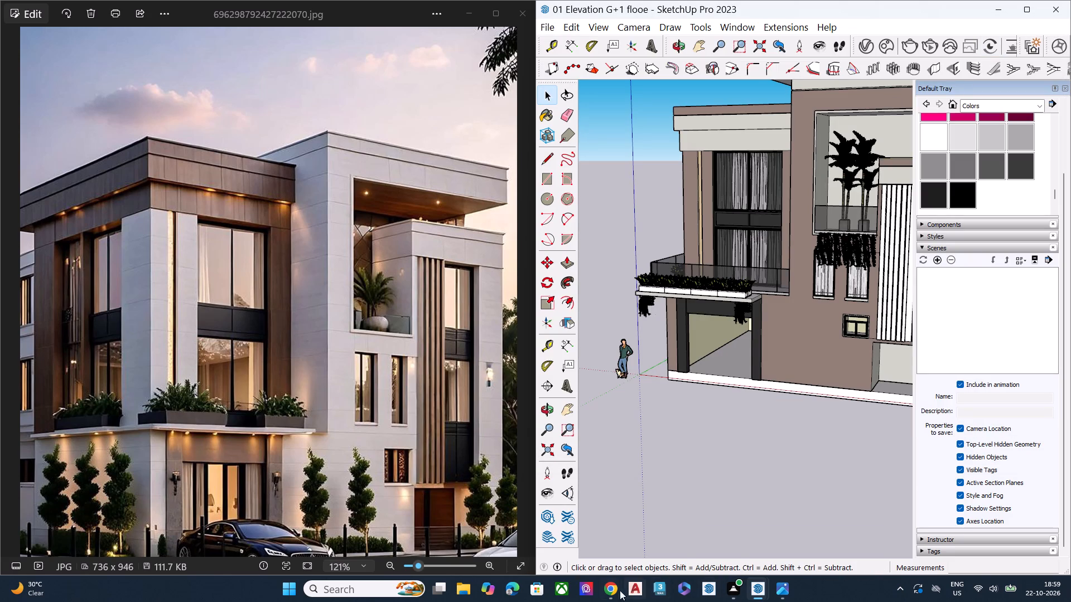
Switch to the Chrome window showing the Asian Paints page, add a blank tab and close the old paint, colour-code and download tabs.
left_click(606, 588)
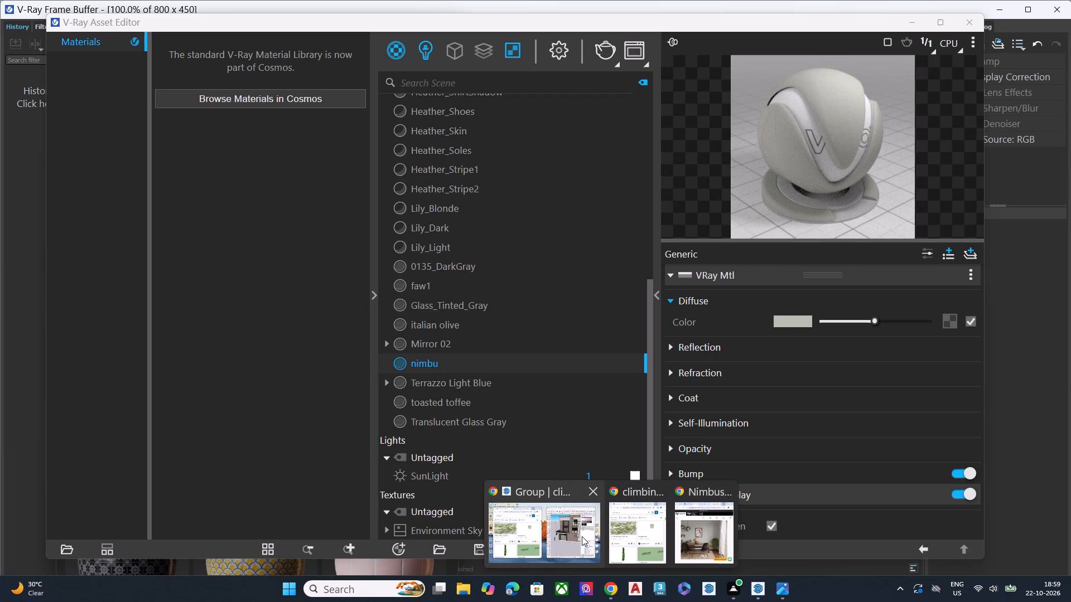
left_click(676, 531)
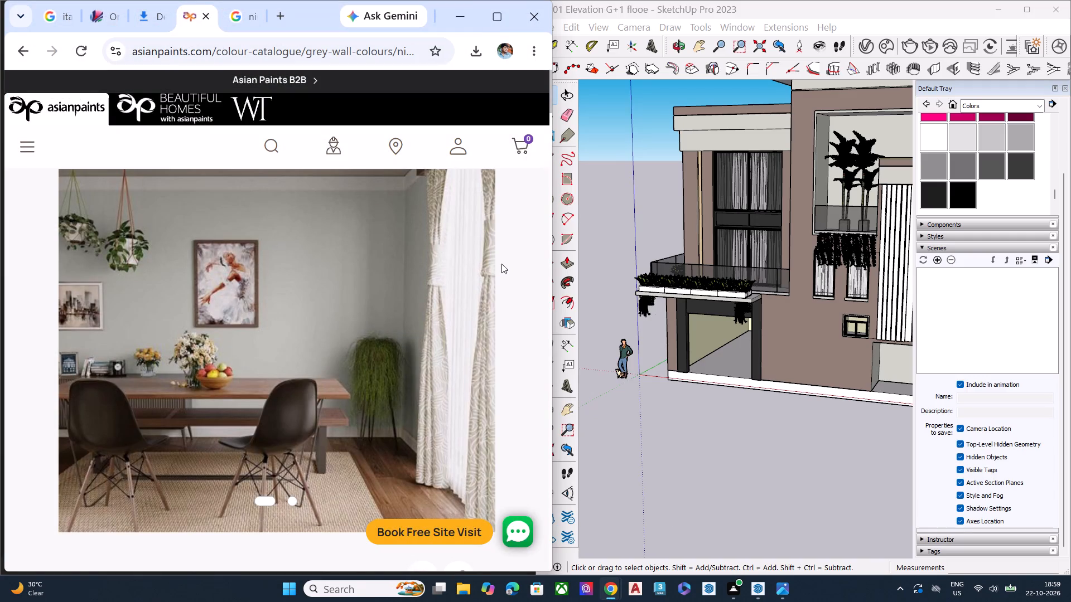
left_click(278, 8)
left_click(217, 15)
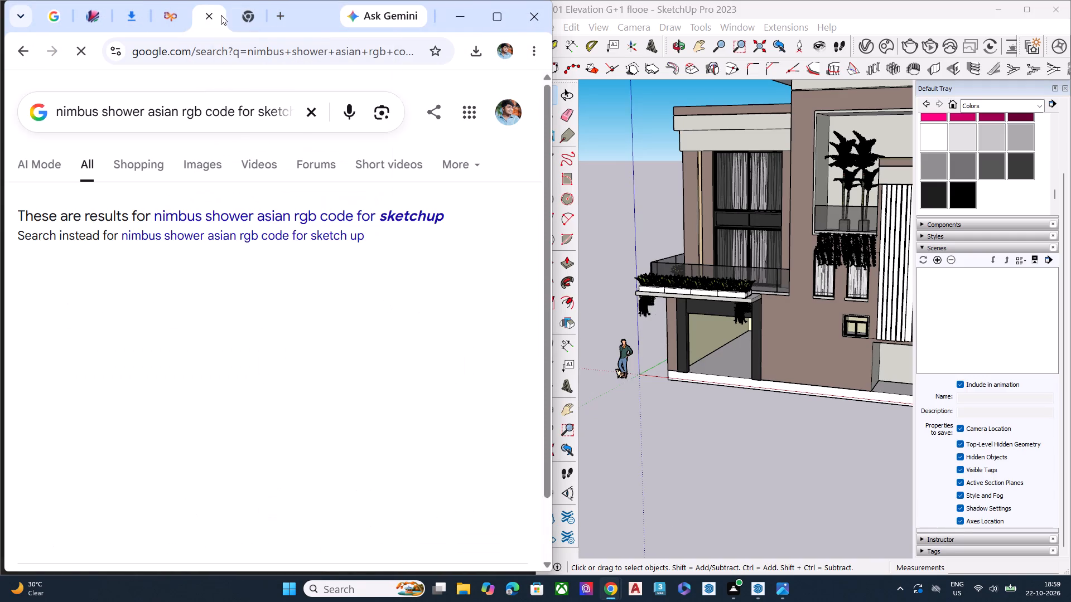
left_click(211, 17)
left_click(177, 16)
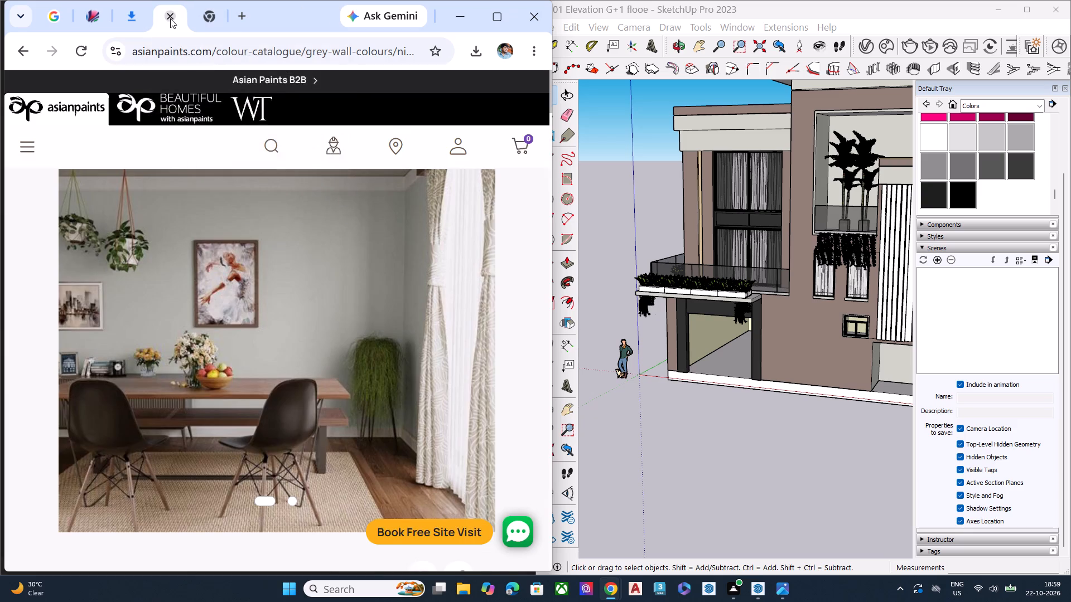
left_click(168, 18)
left_click(131, 24)
left_click(129, 18)
left_click(91, 21)
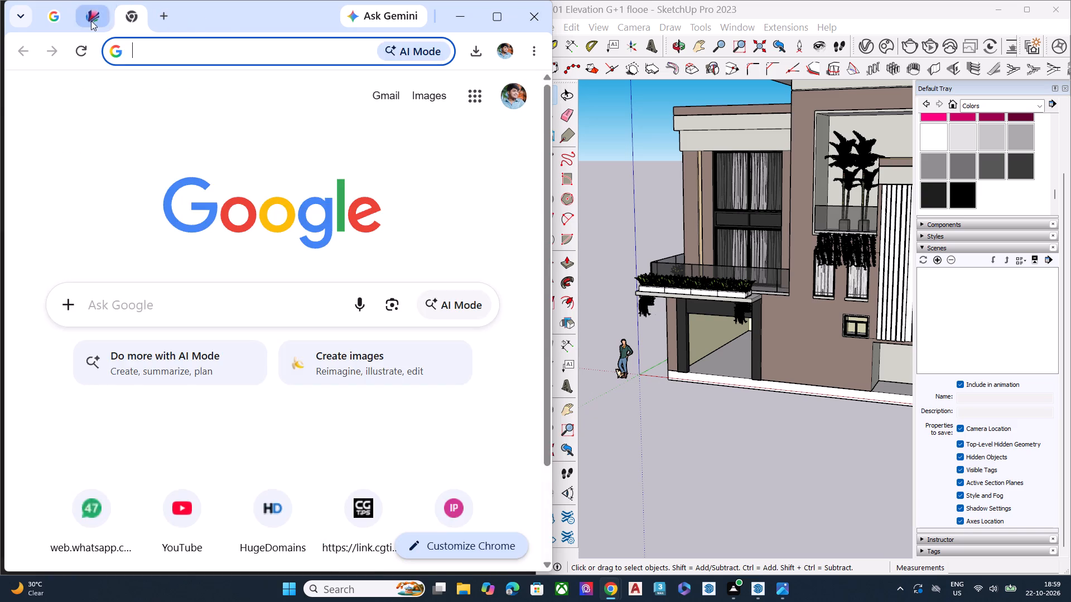
left_click(91, 16)
Search Google for "3d warehouse" and open the SketchUp 3D Warehouse site, closing the old italian olive tab.
left_click(210, 306)
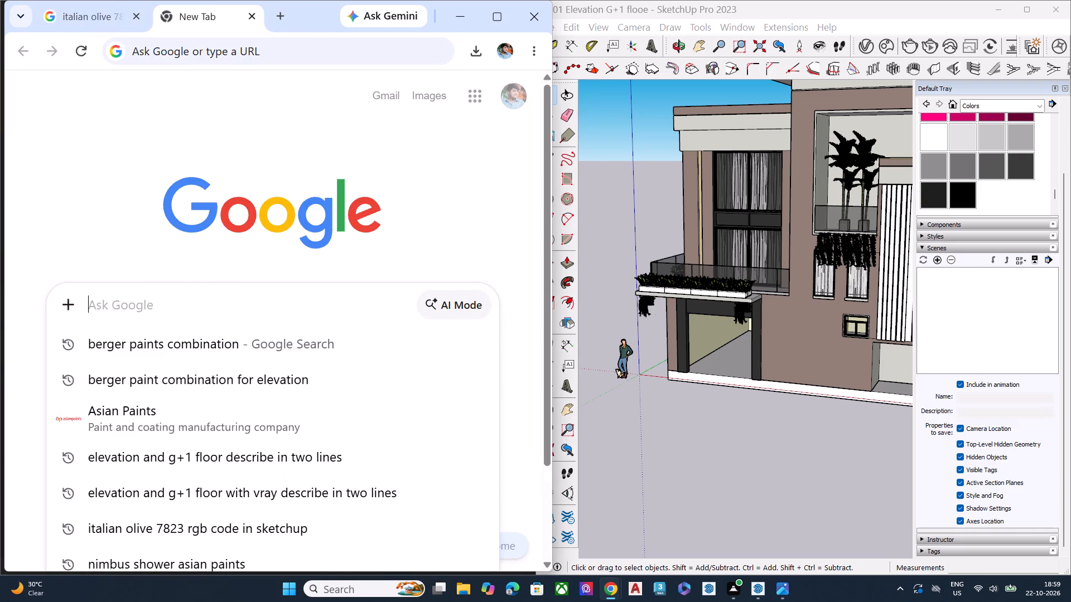
scroll(168, 386, "down", 2)
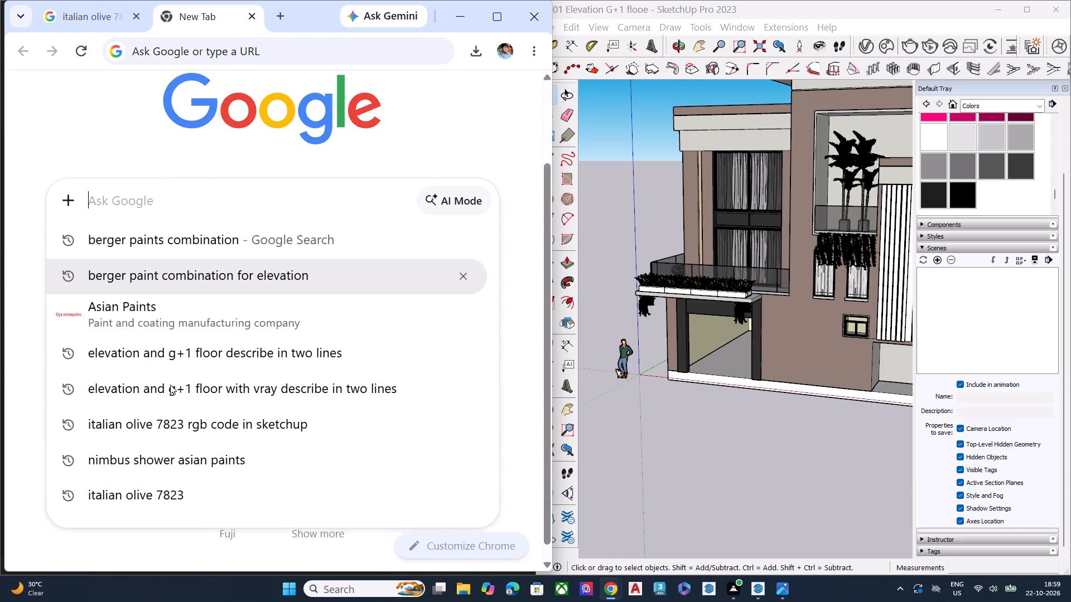
scroll(170, 385, "down", 2)
scroll(150, 193, "up", 3)
left_click(157, 305)
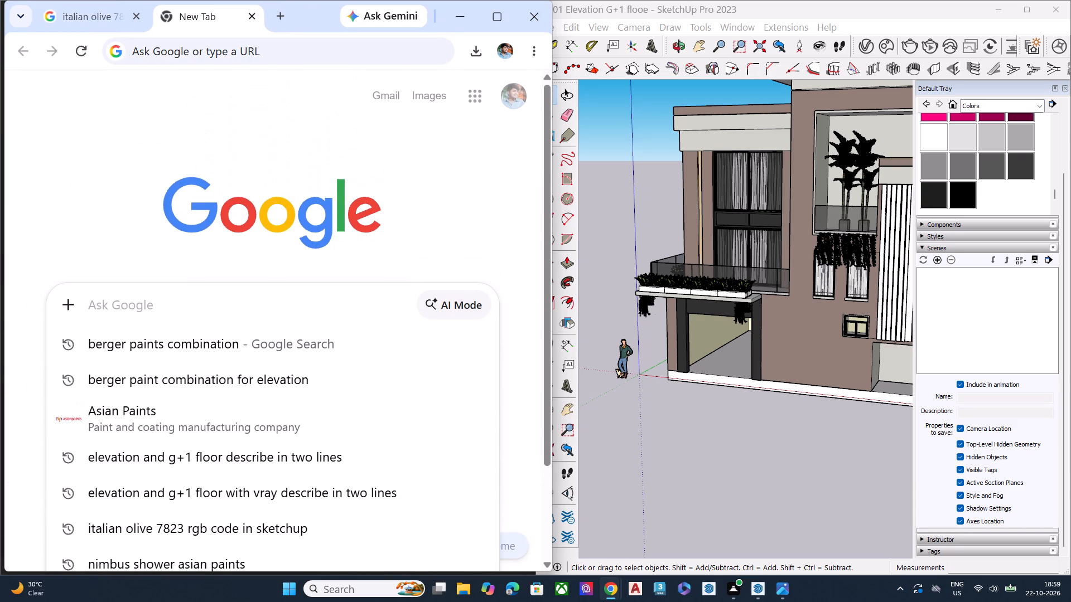
key("3")
key("d")
key("space")
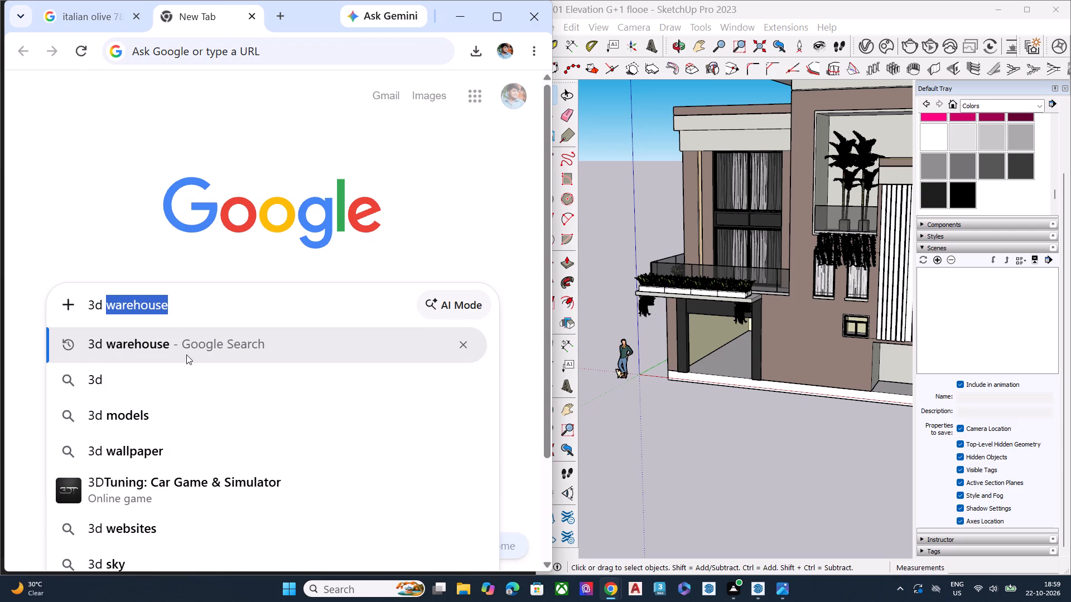
left_click(186, 355)
left_click(135, 13)
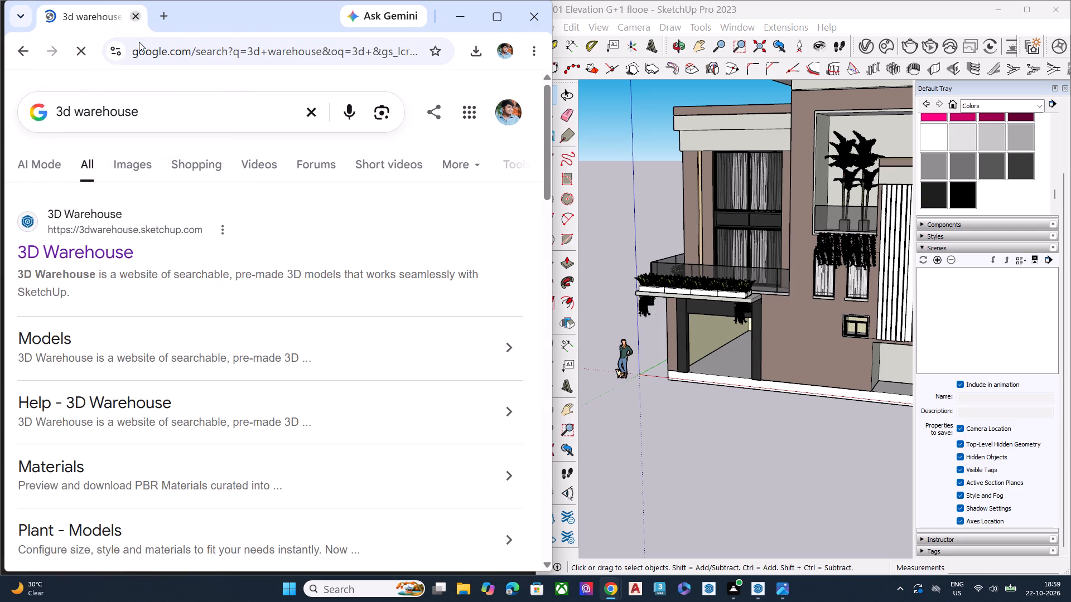
left_click(110, 247)
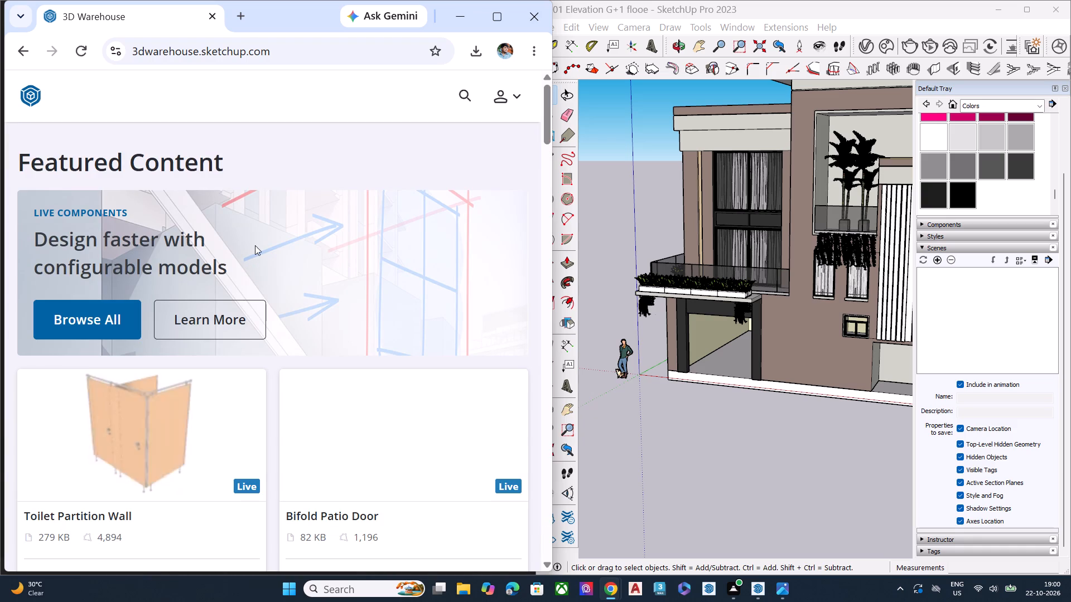
Search the 3D Warehouse models for "main door".
left_click(467, 94)
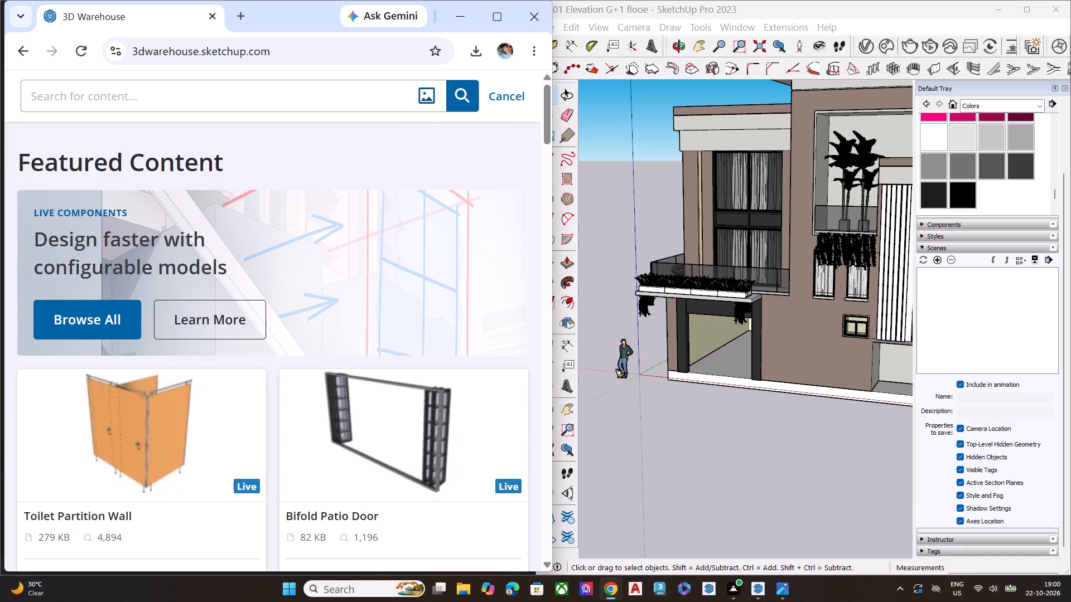
left_click(344, 98)
type("main dorr")
key("Return")
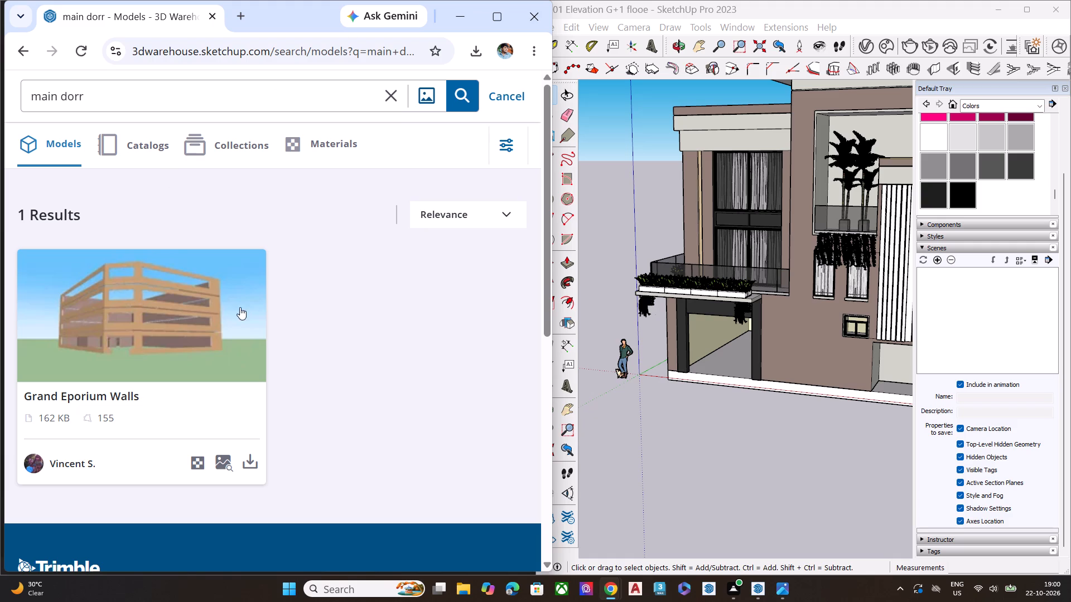
scroll(242, 263, "down", 1)
scroll(242, 263, "up", 3)
scroll(242, 263, "down", 1)
scroll(242, 263, "up", 2)
left_click(204, 101)
key("BackSpace")
key("BackSpace")
type("or")
key("Return")
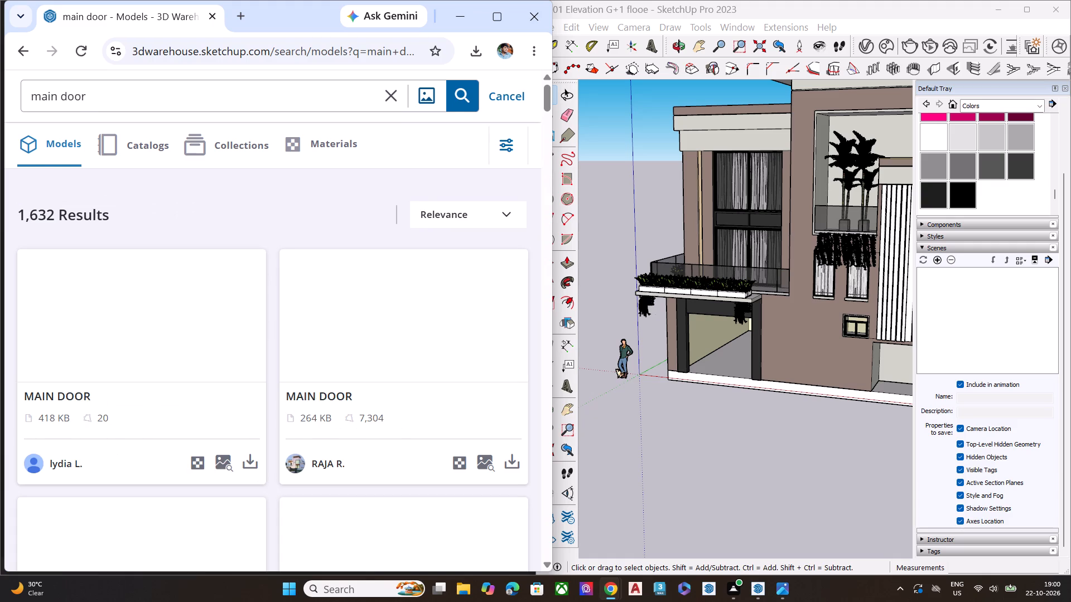
scroll(398, 308, "down", 1)
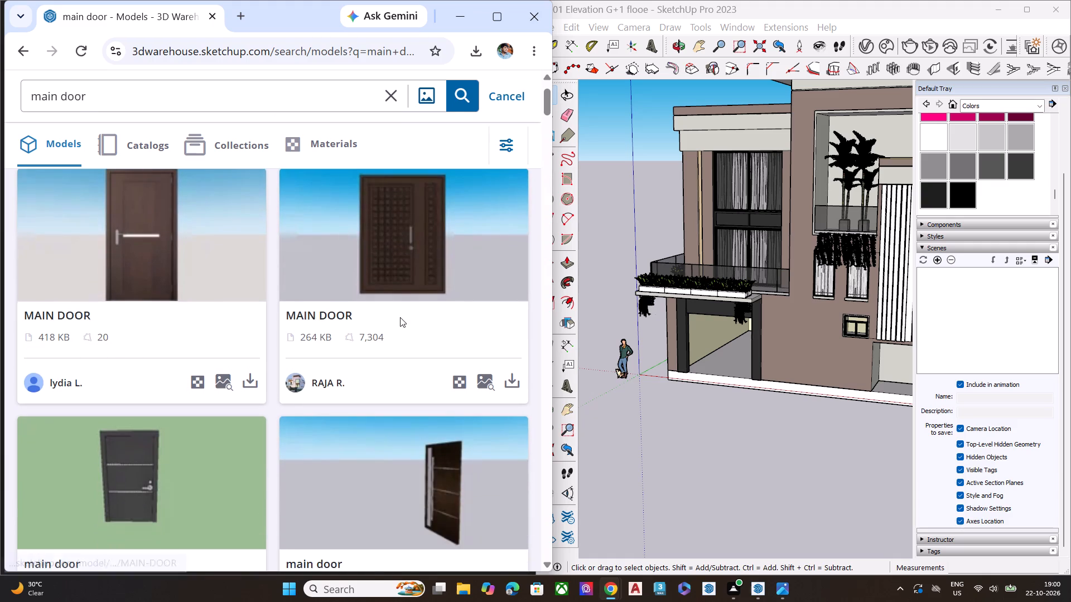
Browse the main door search results to compare the available door designs.
scroll(400, 318, "down", 1)
left_click(501, 293)
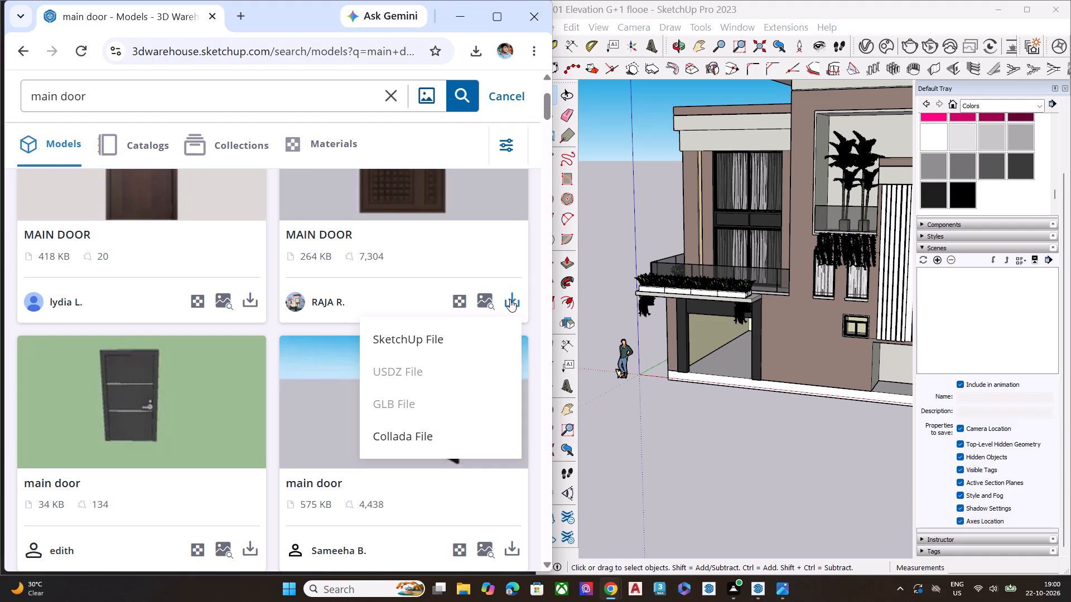
left_click(447, 237)
scroll(423, 245, "down", 6)
scroll(427, 295, "up", 3)
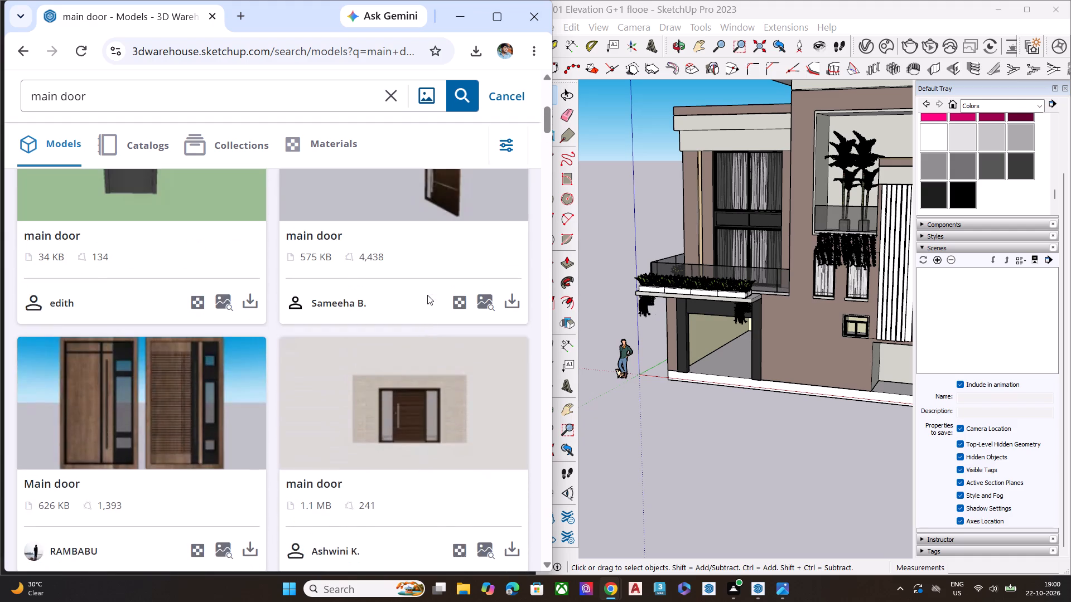
scroll(427, 295, "down", 9)
scroll(443, 280, "up", 1)
scroll(443, 280, "down", 6)
scroll(443, 280, "up", 3)
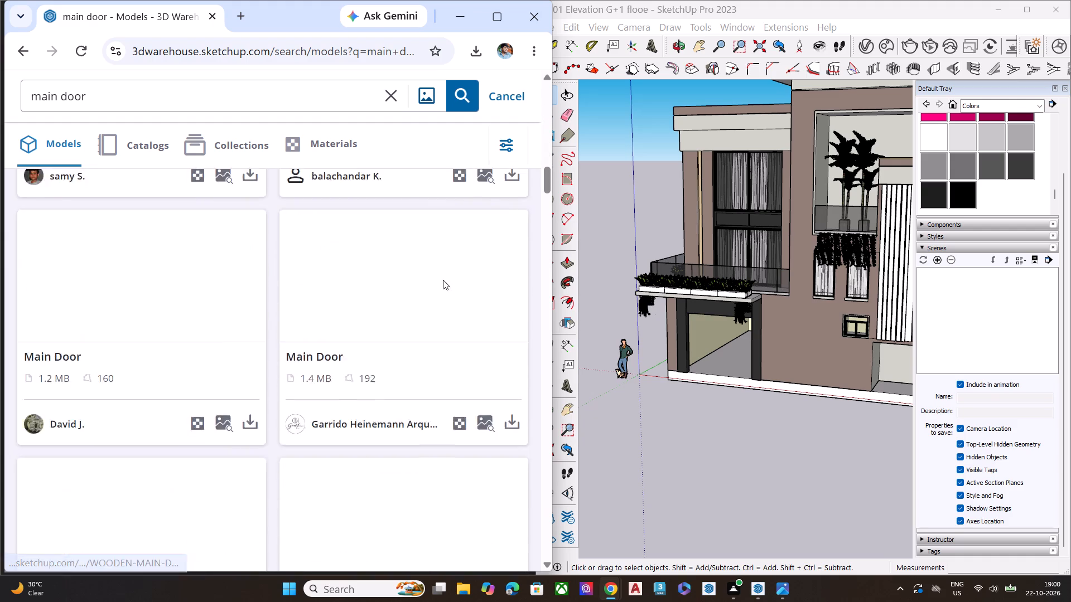
scroll(443, 280, "up", 3)
scroll(443, 280, "down", 1)
scroll(443, 280, "up", 13)
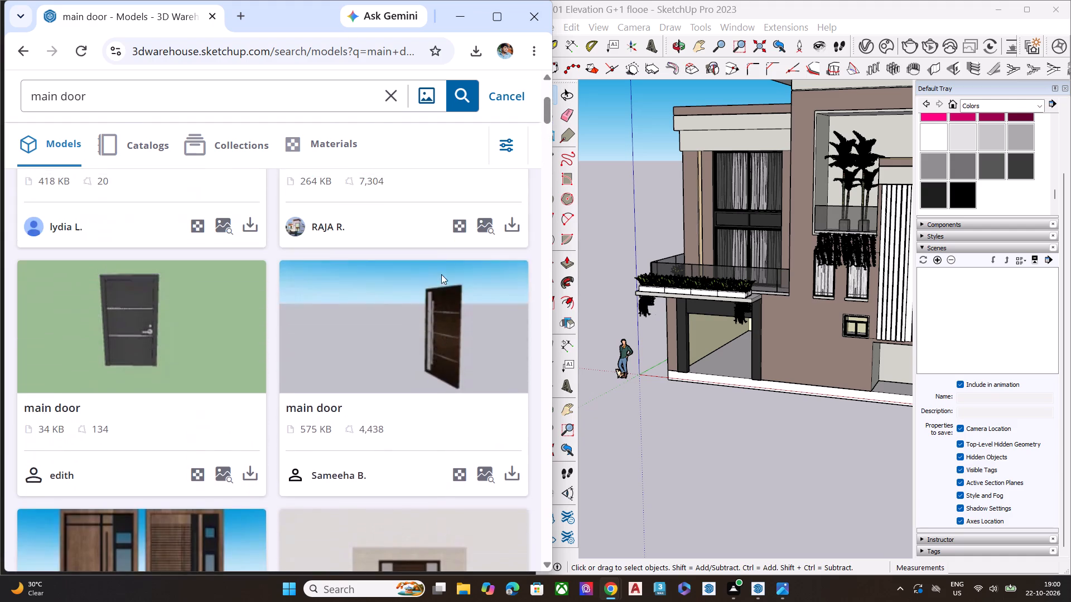
Download the dark-brown grid-panelled MAIN DOOR model (264 KB) as a SketchUp file and check the recent downloads.
scroll(441, 274, "up", 3)
left_click(512, 464)
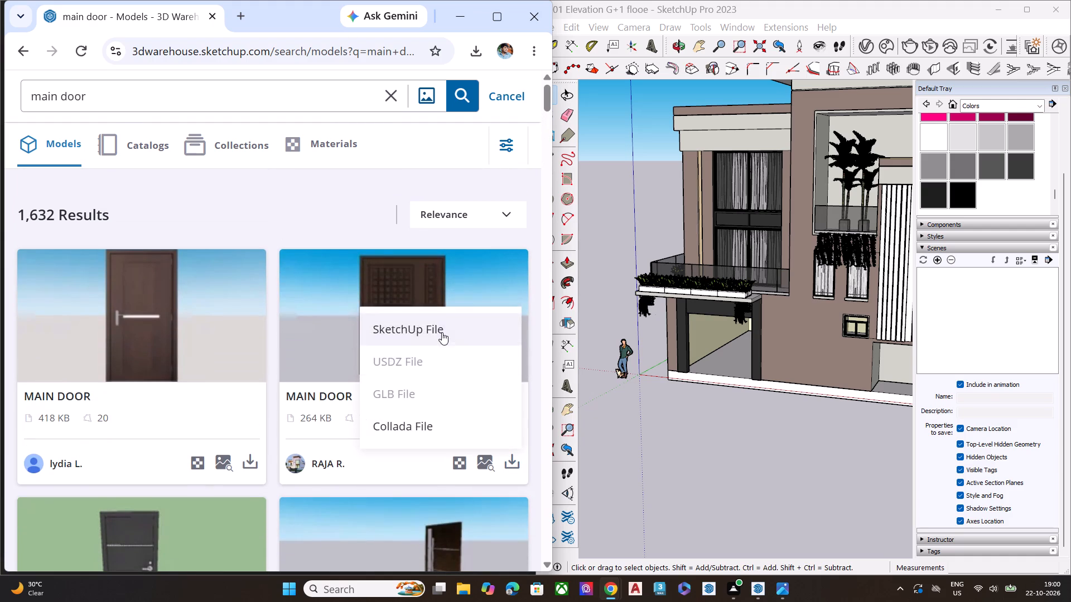
left_click(442, 332)
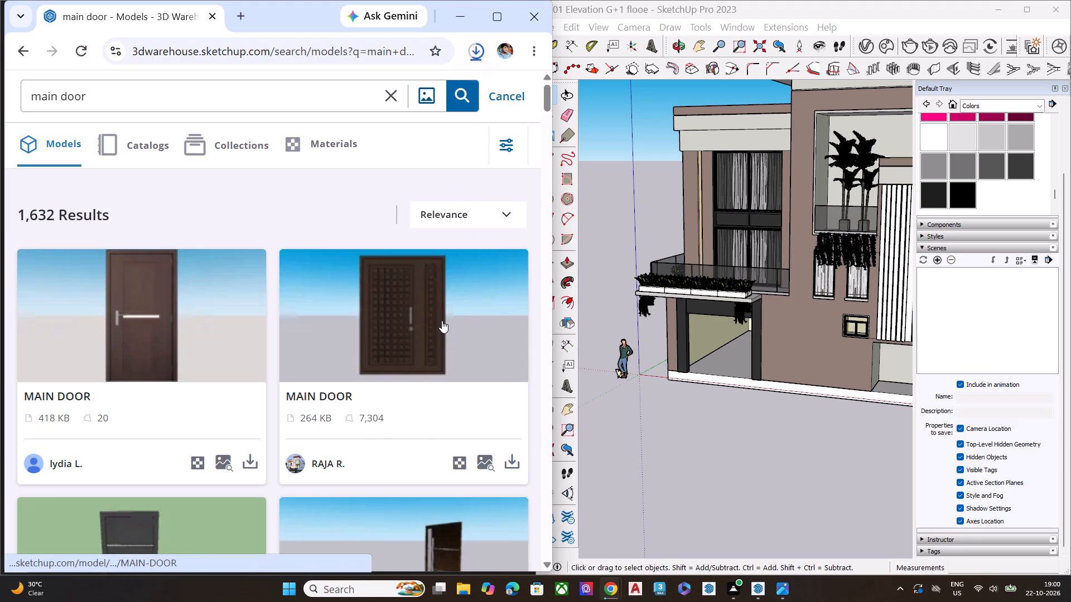
left_click(475, 55)
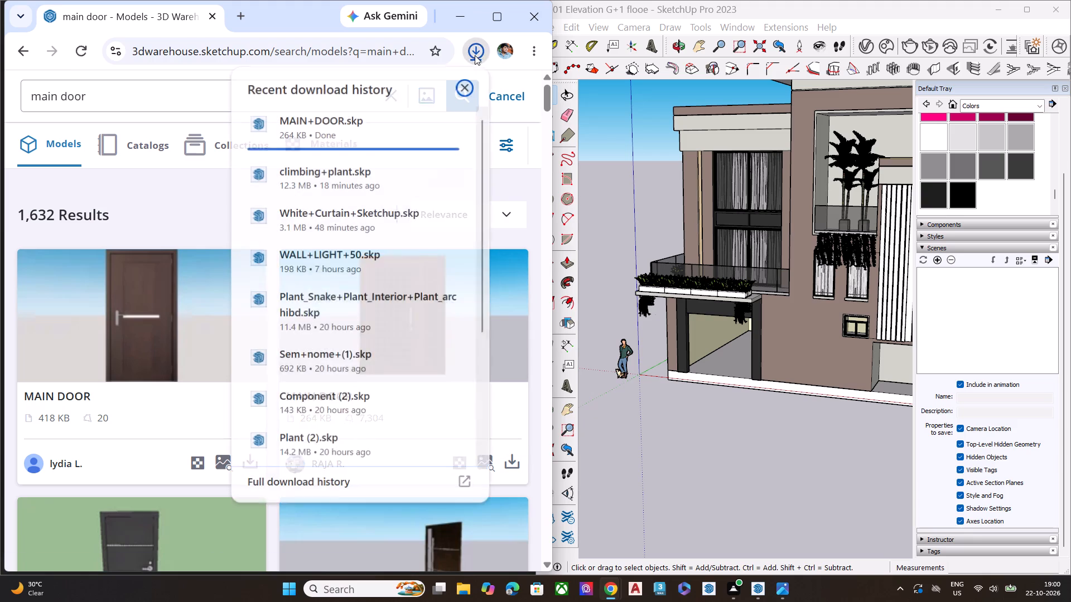
left_click(475, 55)
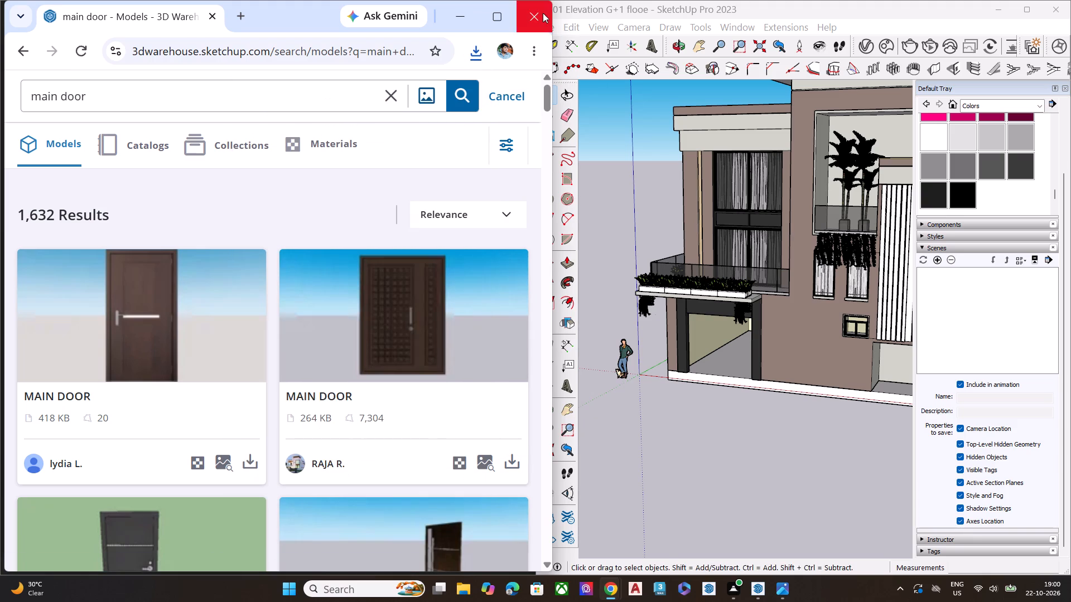
Switch to SketchUp and import MAIN+DOOR.skp from the Downloads folder.
left_click(622, 1)
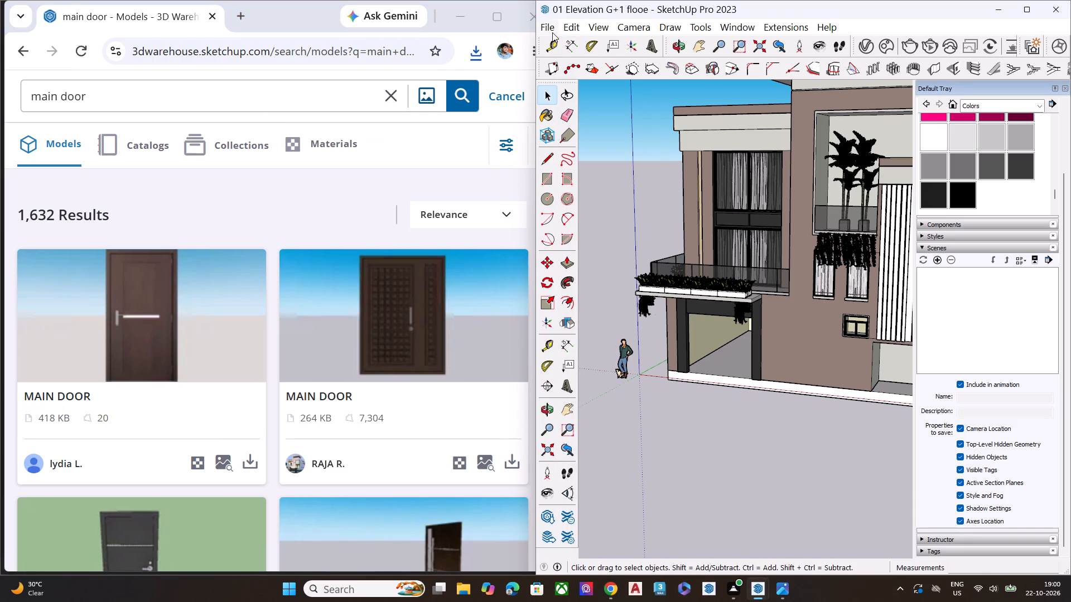
left_click(551, 32)
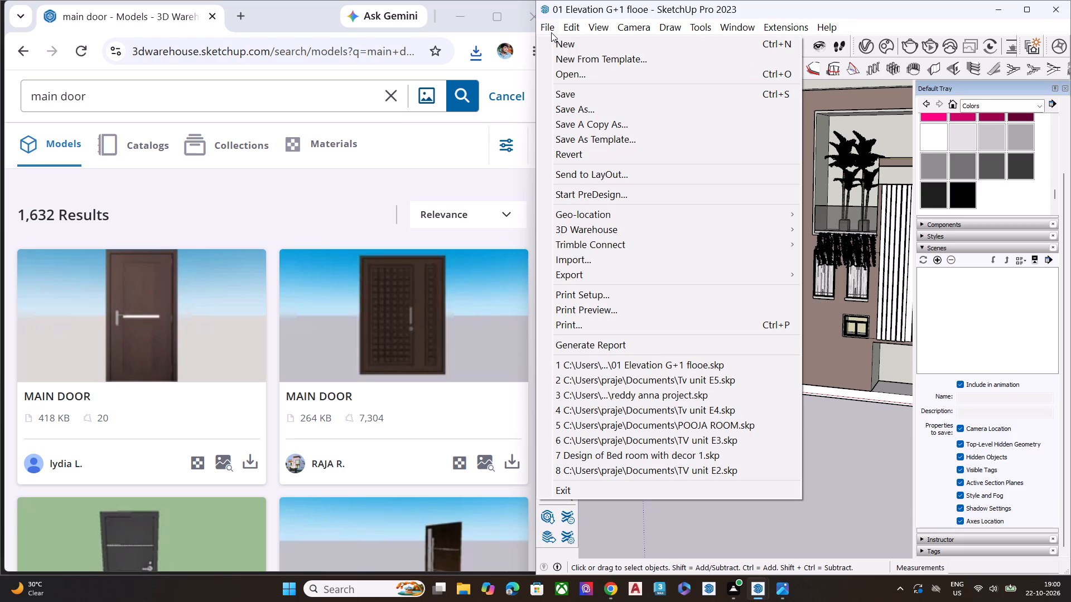
left_click(605, 256)
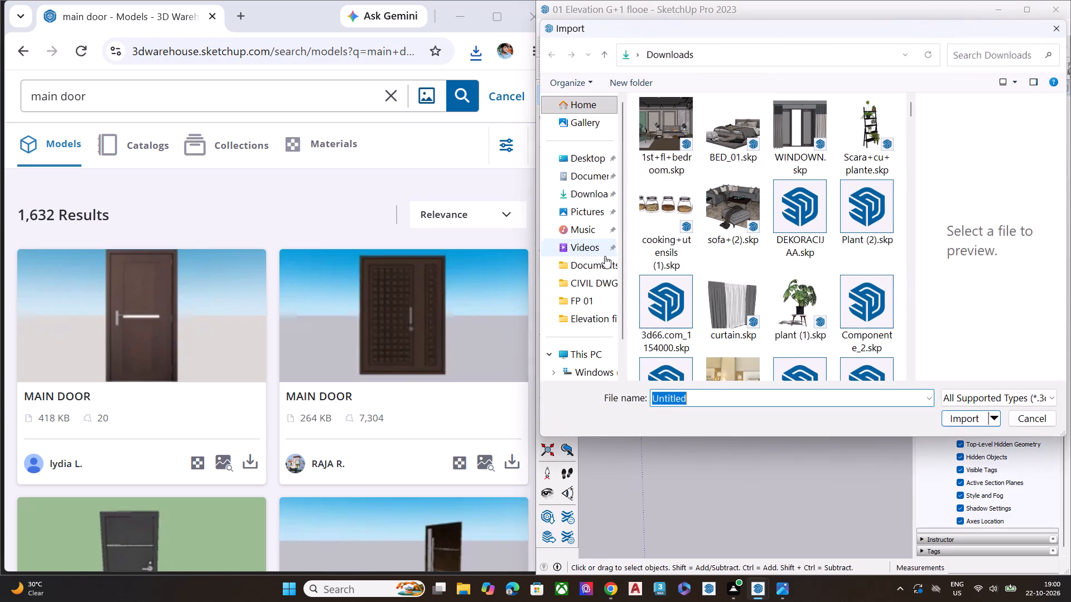
scroll(832, 281, "down", 2)
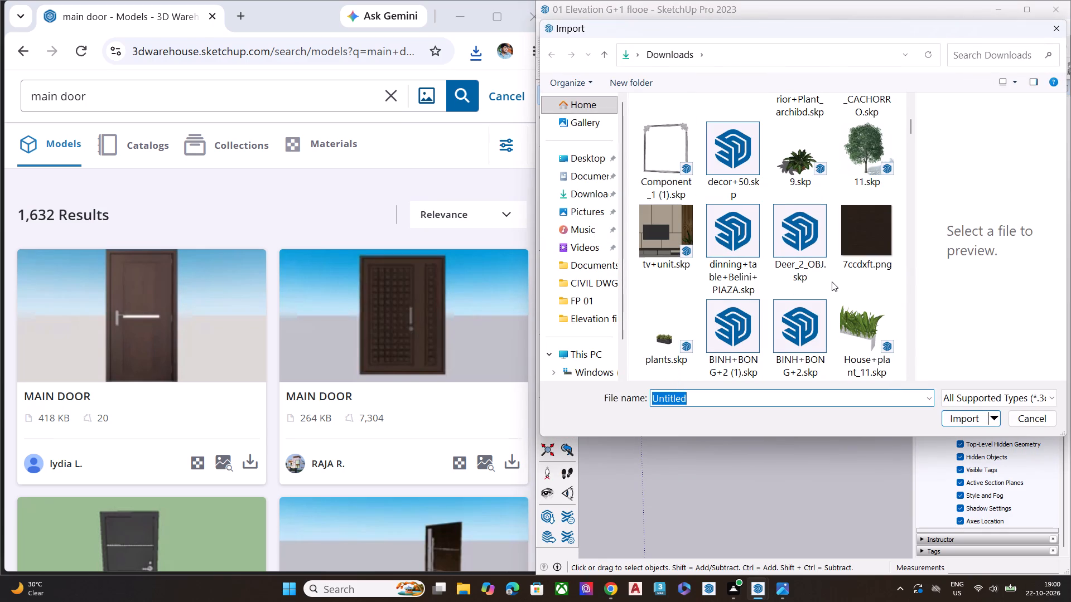
scroll(832, 281, "down", 2)
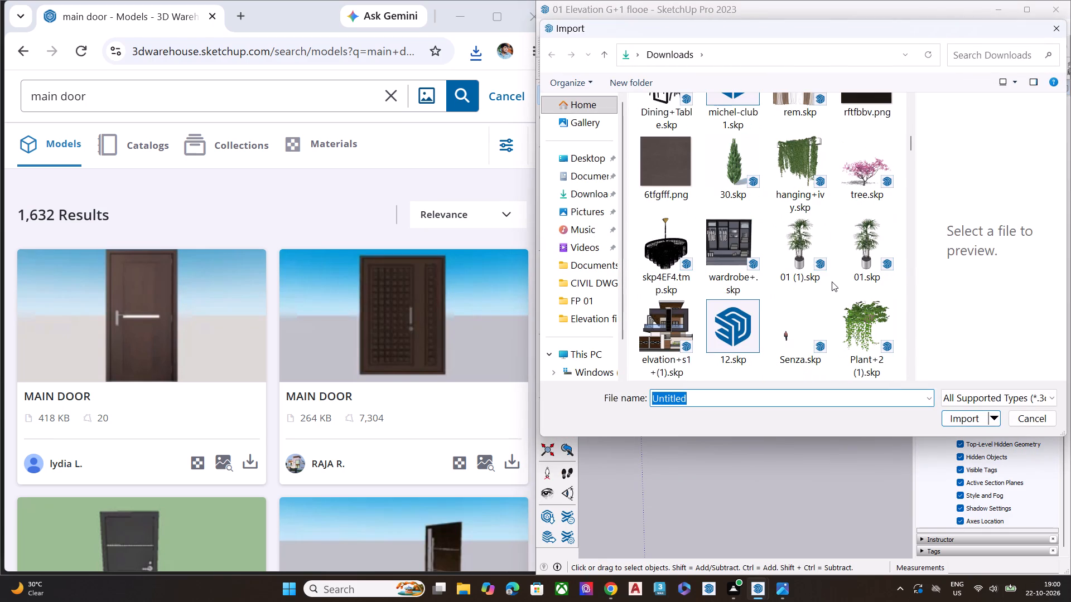
scroll(832, 281, "down", 4)
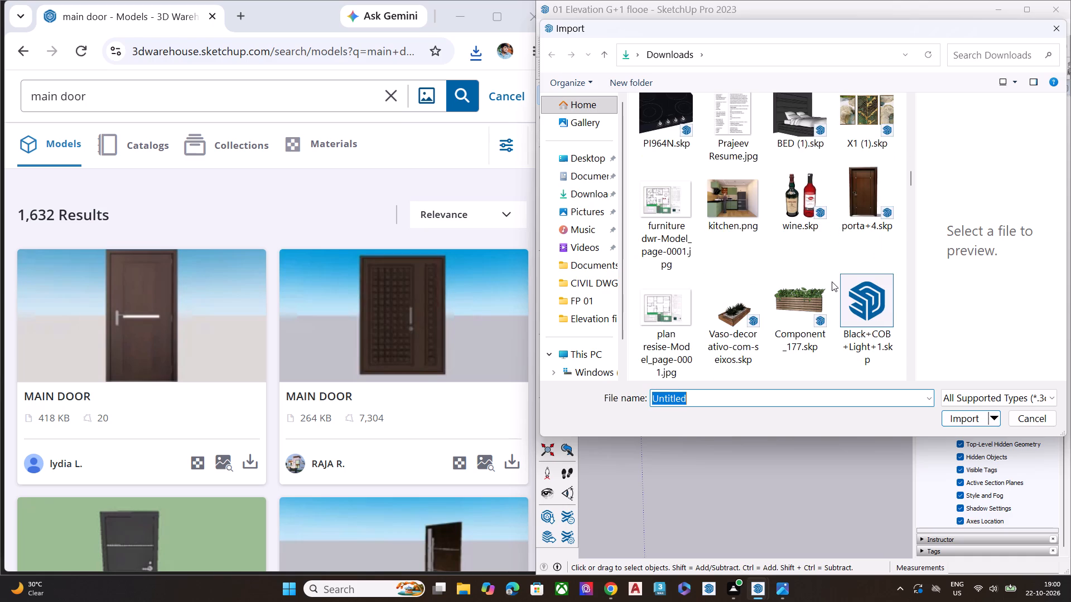
scroll(832, 281, "down", 8)
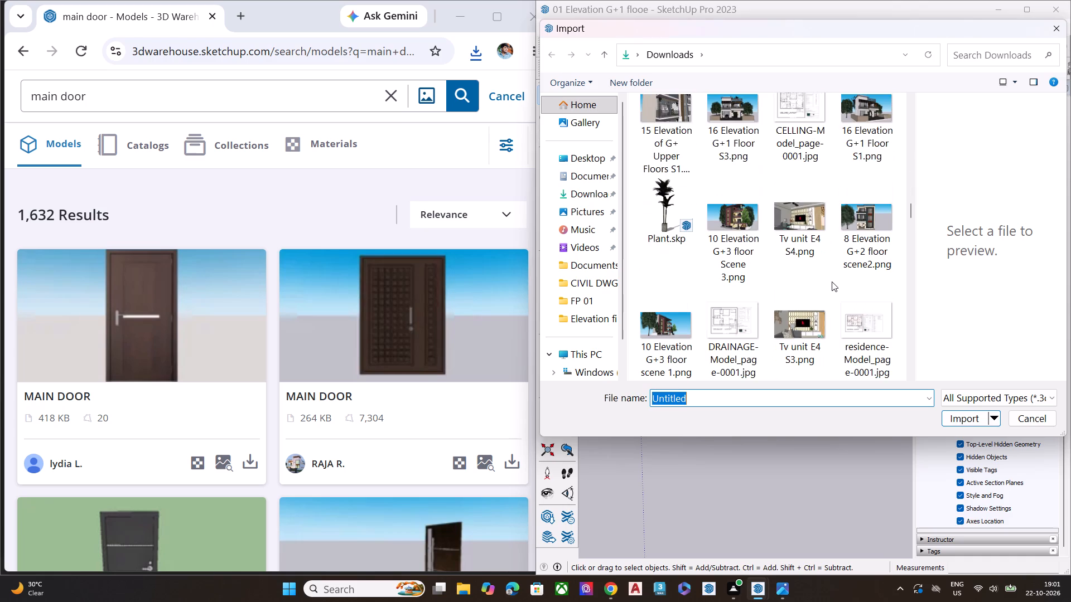
scroll(832, 281, "down", 1)
scroll(832, 281, "up", 2)
scroll(832, 281, "down", 1)
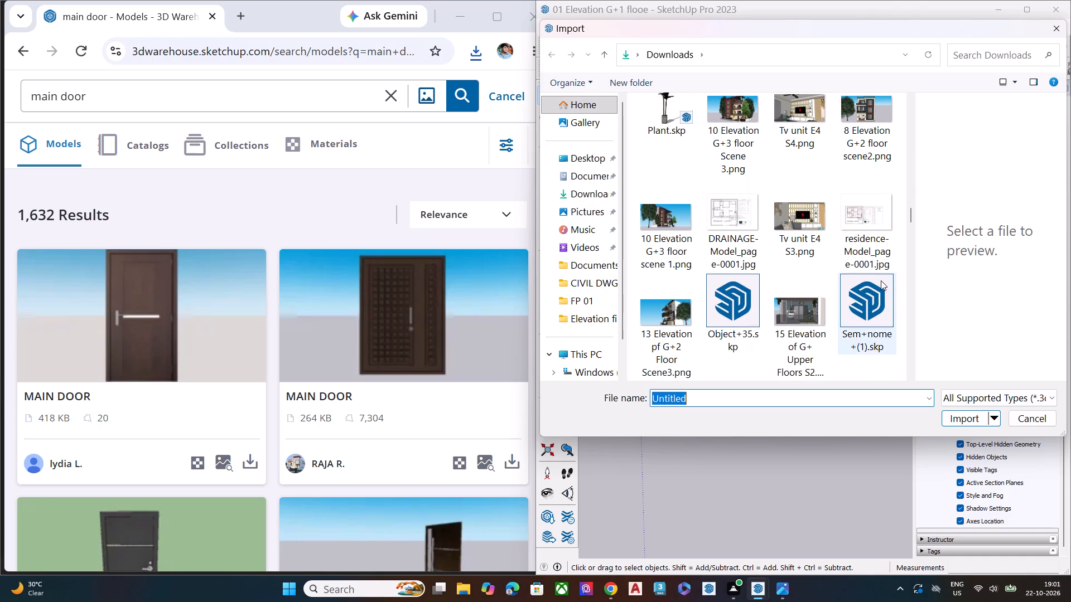
scroll(881, 280, "down", 3)
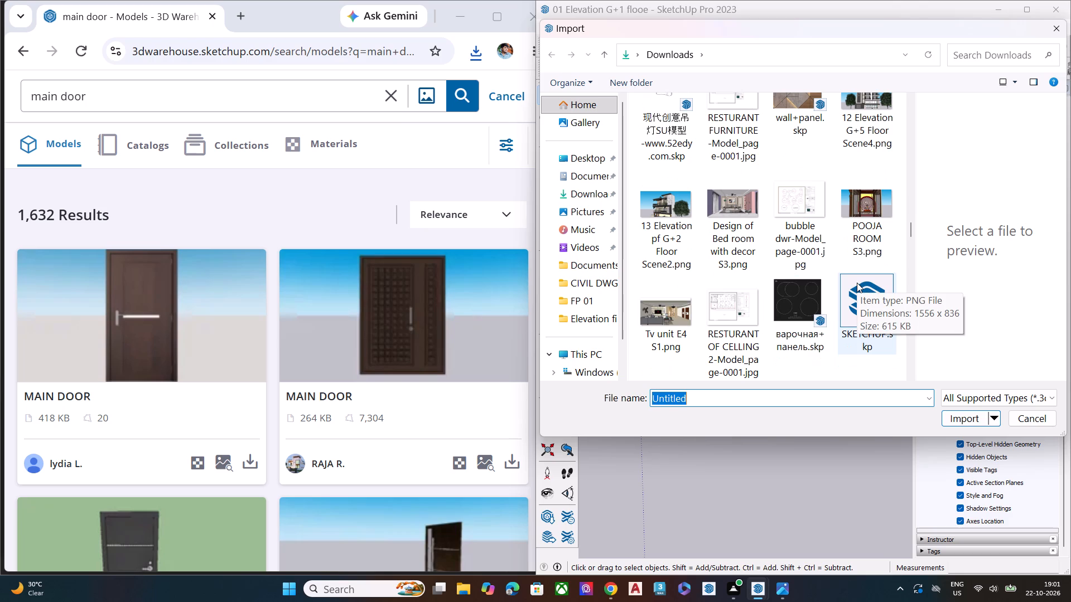
scroll(857, 283, "down", 2)
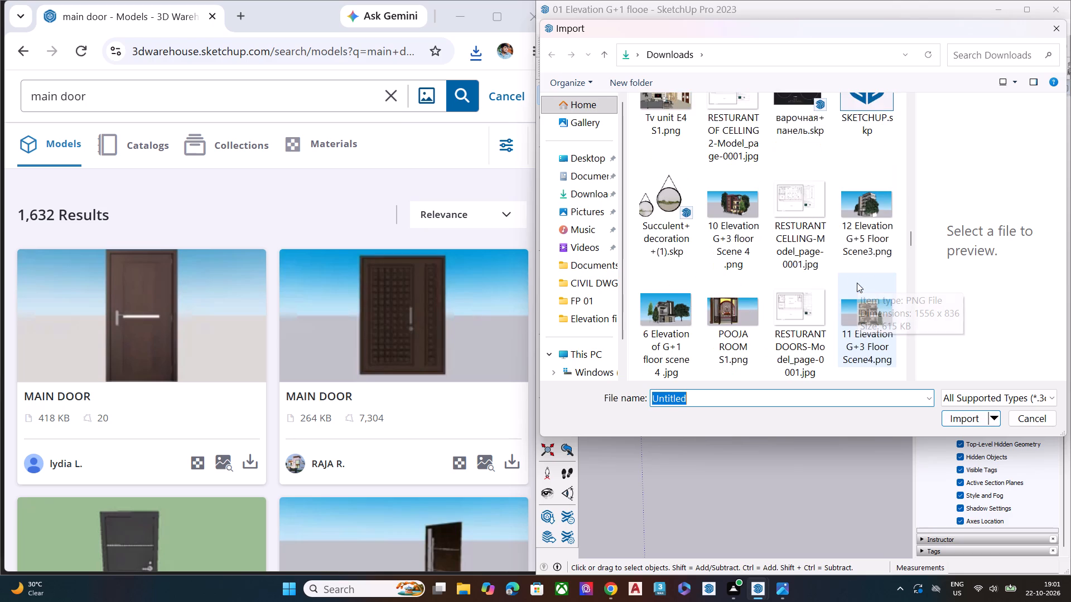
scroll(857, 283, "down", 1)
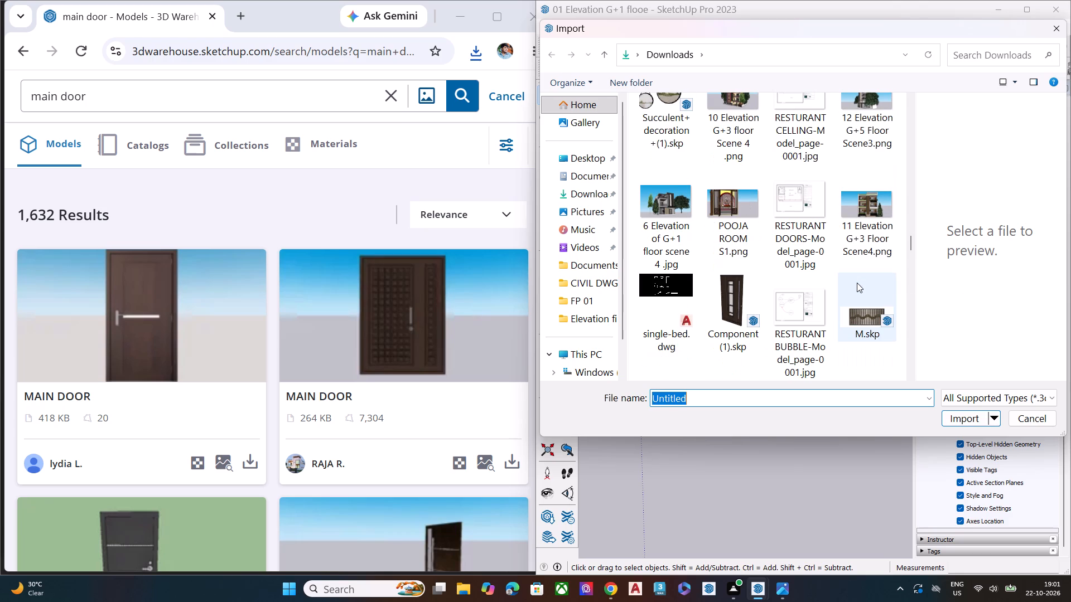
scroll(857, 283, "down", 1)
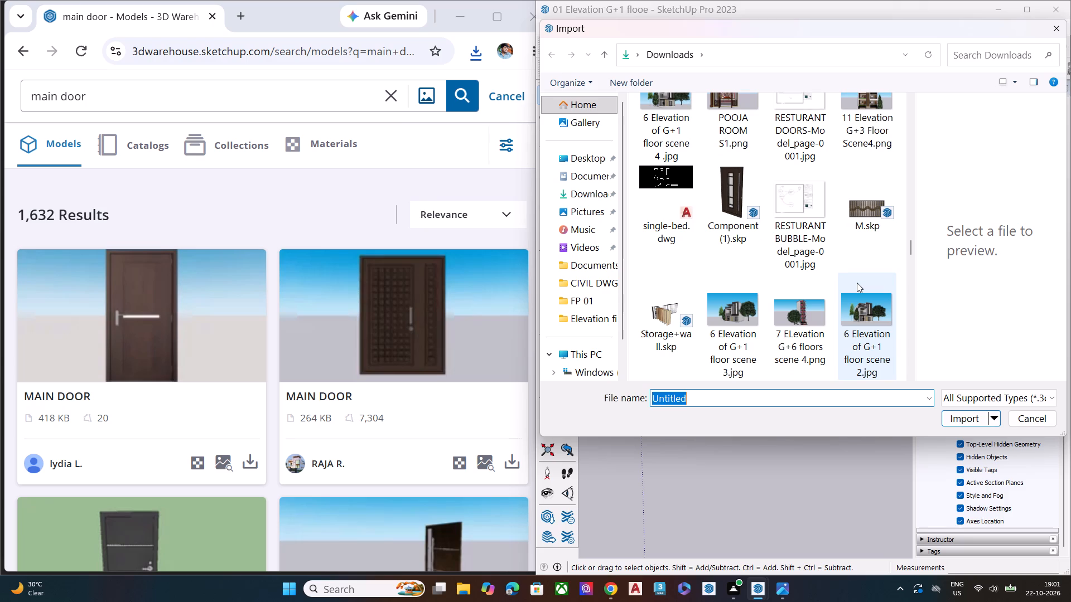
scroll(857, 283, "down", 2)
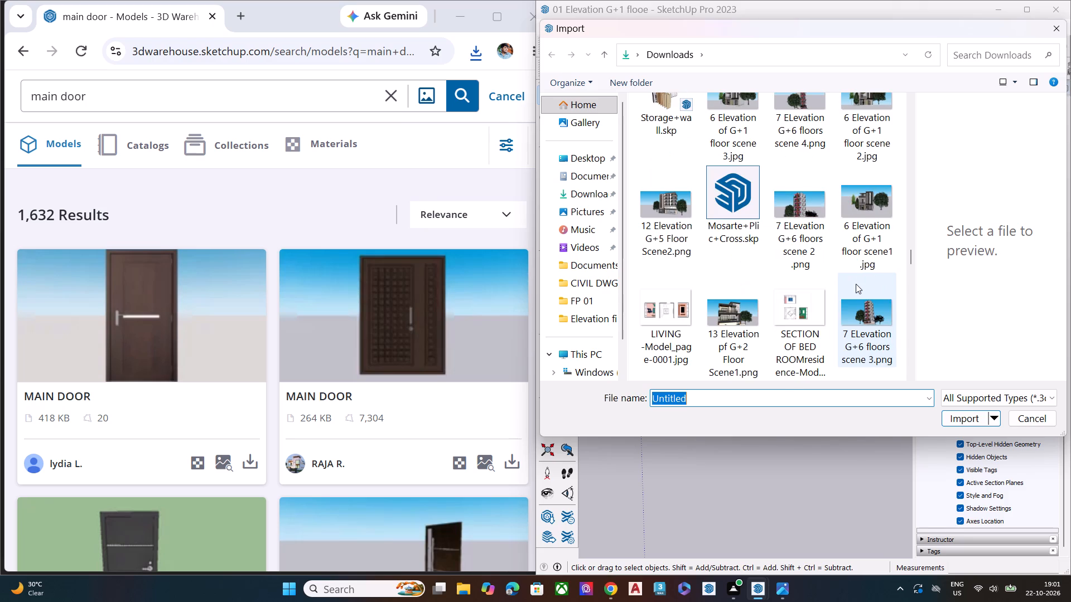
scroll(856, 284, "down", 1)
scroll(856, 284, "up", 1)
scroll(856, 284, "down", 1)
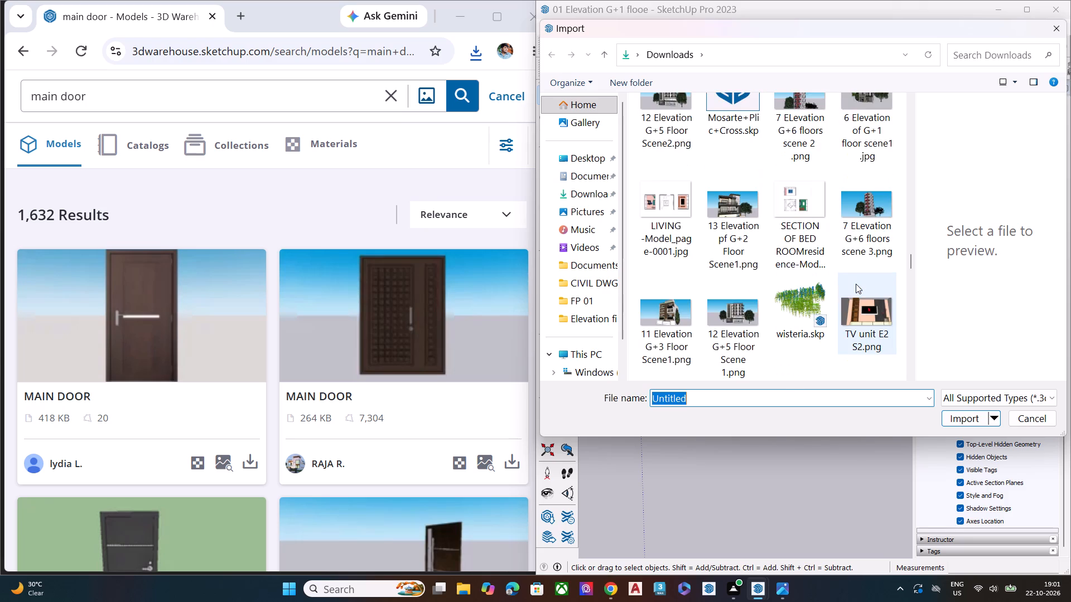
scroll(856, 284, "down", 5)
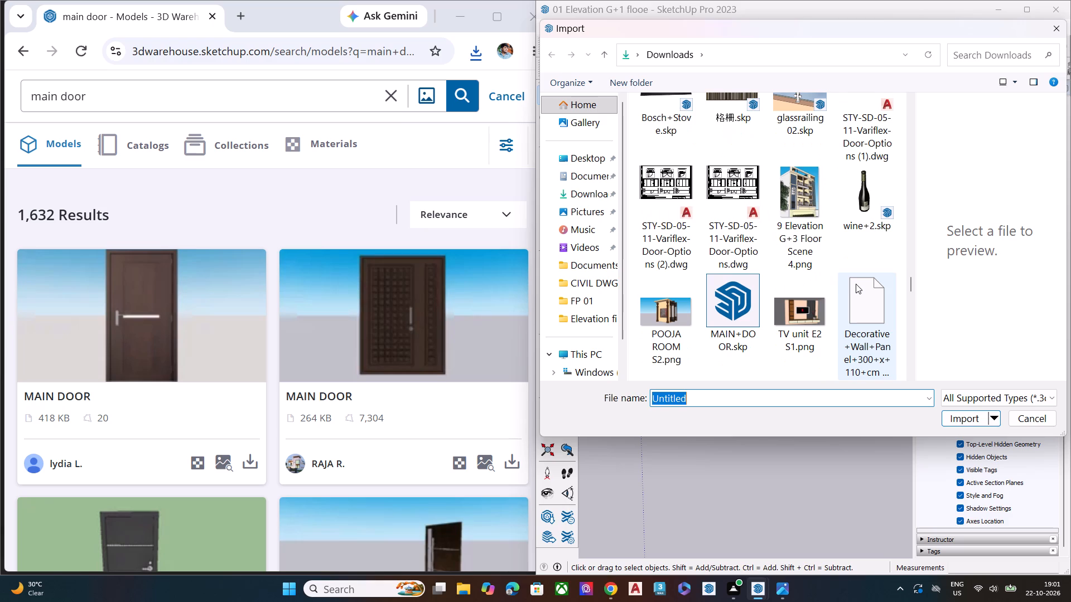
left_click(748, 321)
left_click(962, 419)
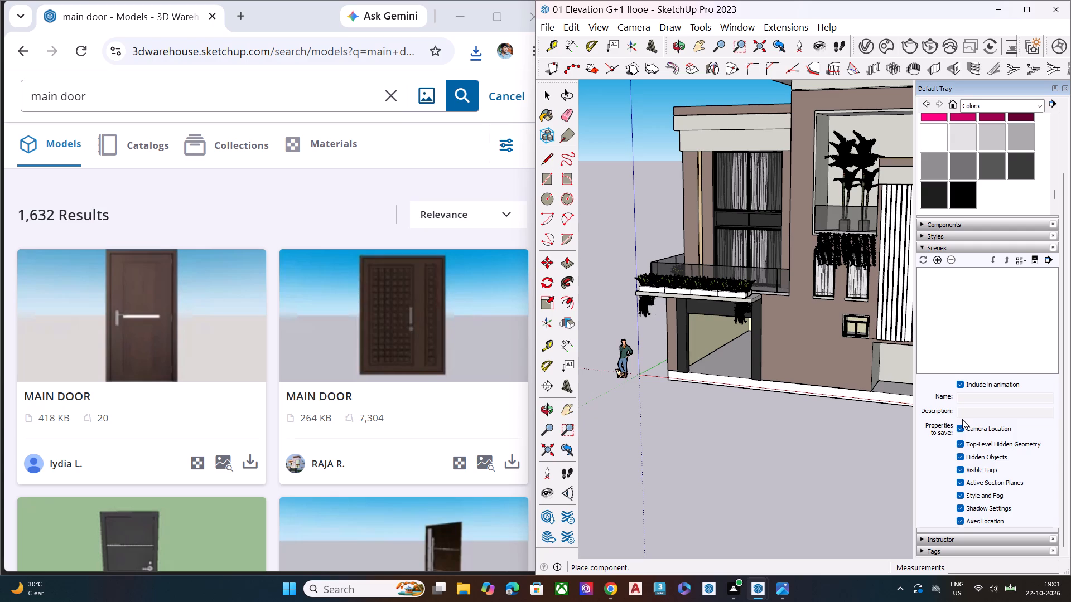
Place the imported main door at floor level against the back wall of the ground-floor entrance recess.
scroll(643, 315, "down", 8)
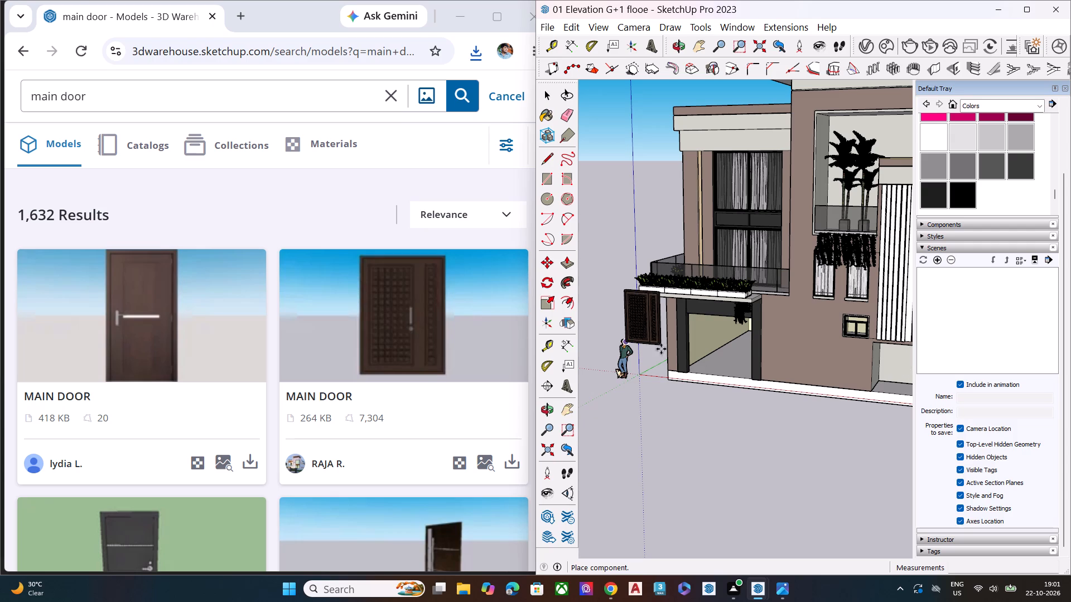
scroll(666, 347, "down", 7)
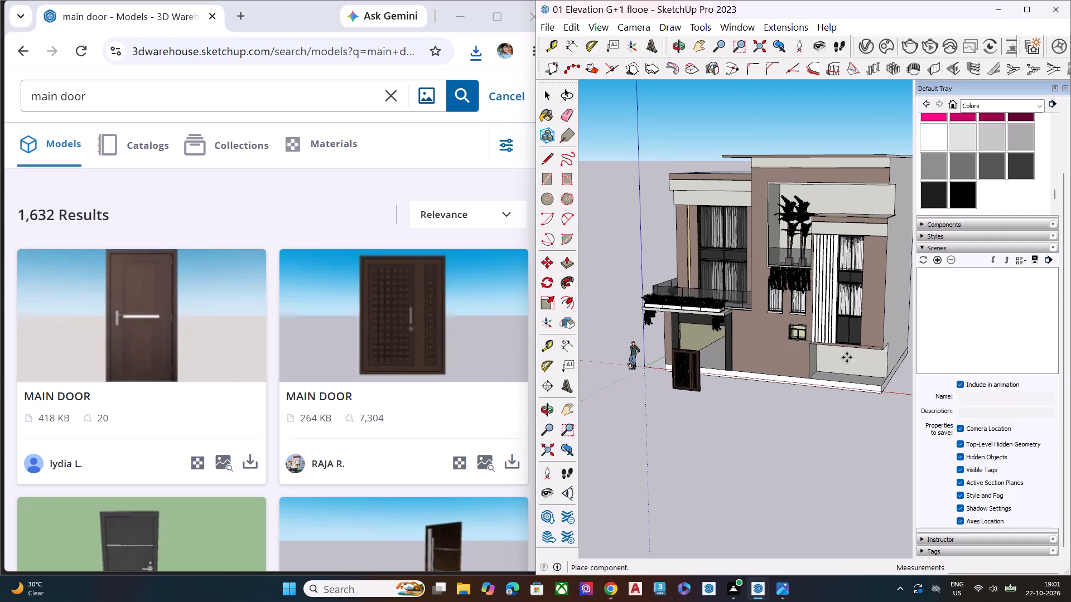
middle_click_drag(875, 371, 663, 340)
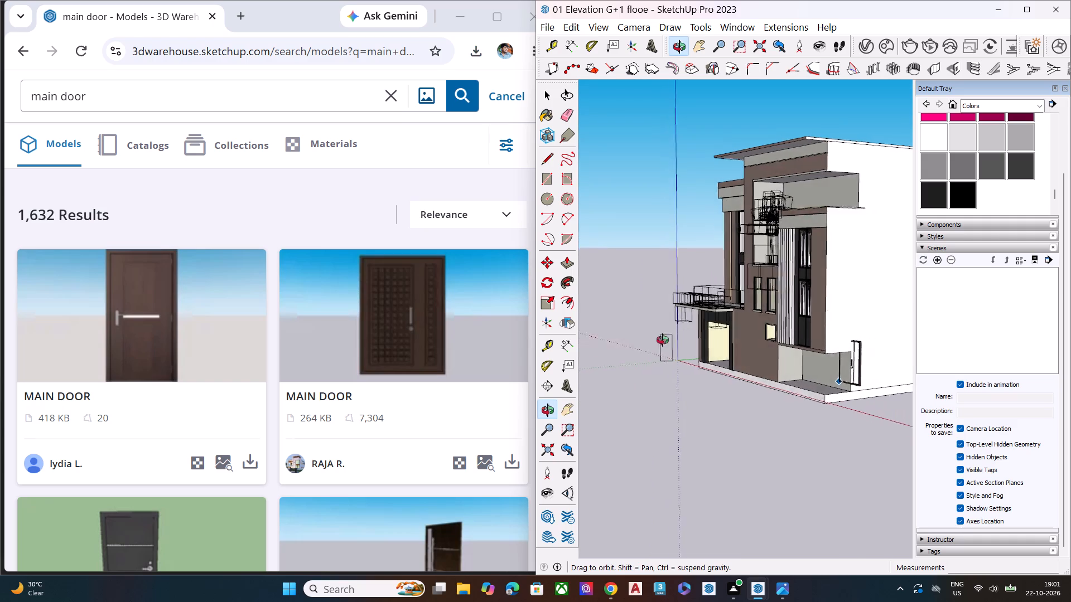
middle_click_drag(663, 340, 644, 344)
scroll(783, 368, "up", 1)
scroll(787, 368, "down", 1)
scroll(787, 368, "up", 10)
scroll(811, 386, "down", 1)
scroll(811, 386, "up", 8)
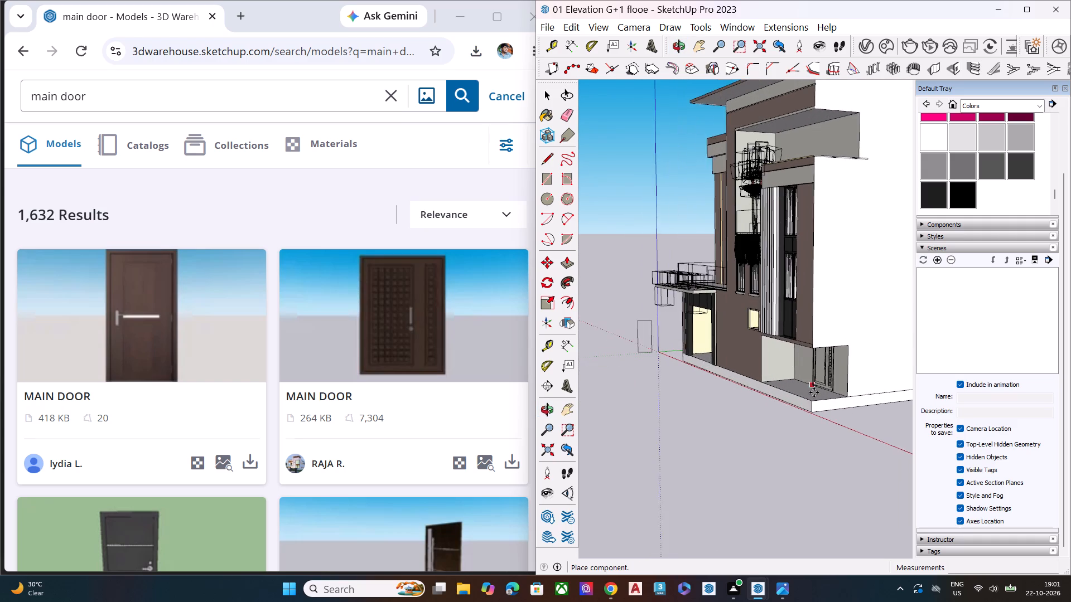
scroll(814, 392, "up", 2)
scroll(814, 392, "down", 1)
scroll(814, 392, "up", 7)
middle_click_drag(814, 393, 808, 366)
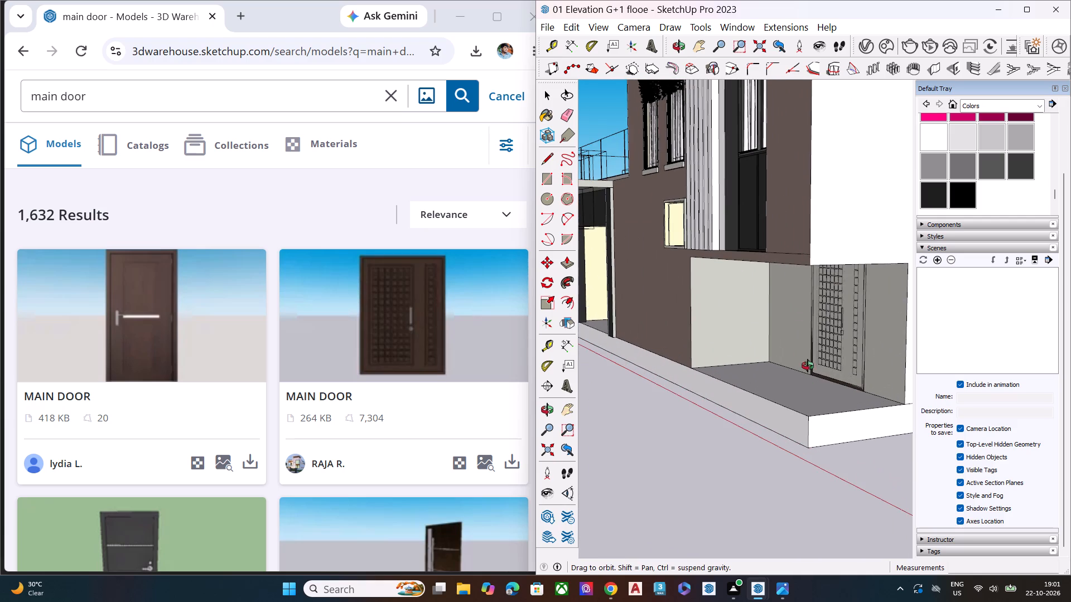
middle_click_drag(808, 366, 808, 313)
scroll(808, 313, "up", 6)
middle_click_drag(809, 333, 809, 382)
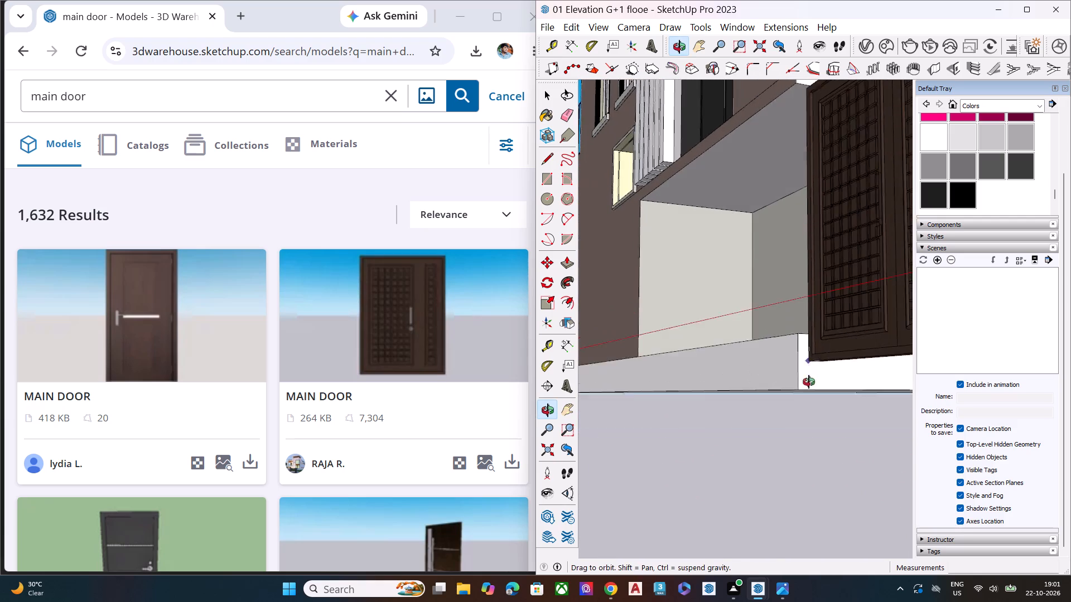
middle_click_drag(809, 382, 809, 436)
scroll(797, 392, "up", 1)
scroll(795, 387, "down", 1)
scroll(795, 383, "up", 5)
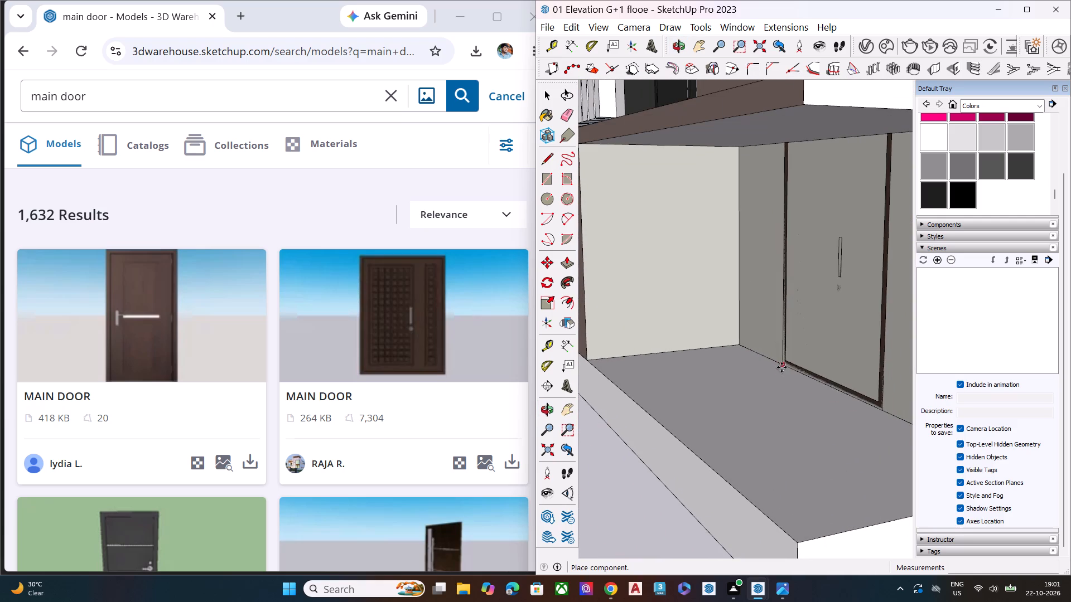
left_click(776, 368)
Scale the main door's height by about 0.90 from its top so it fits under the recess ceiling.
middle_click_drag(752, 395, 755, 356)
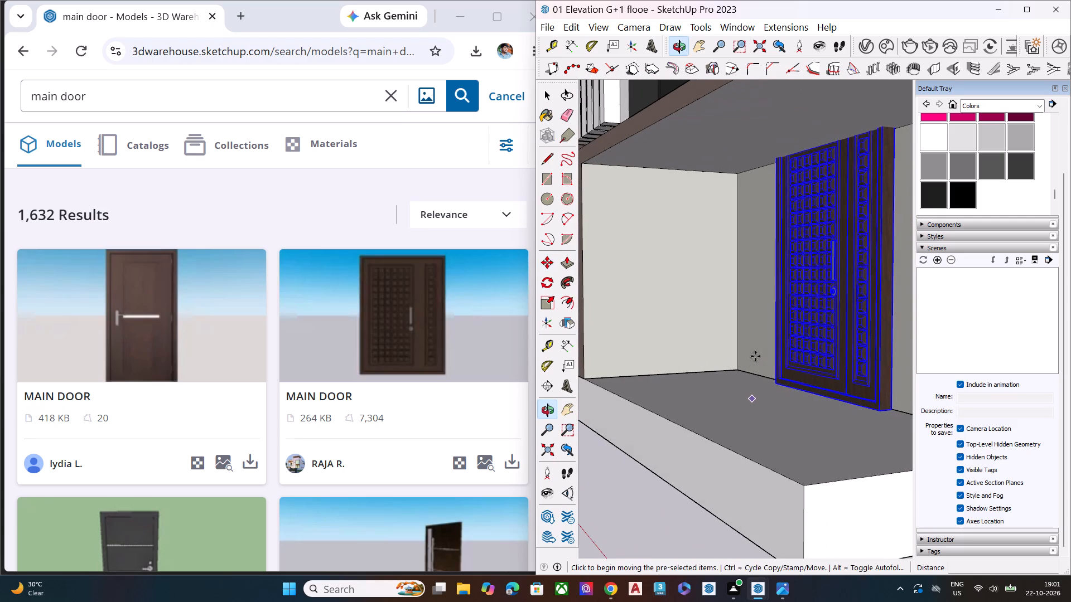
key("s")
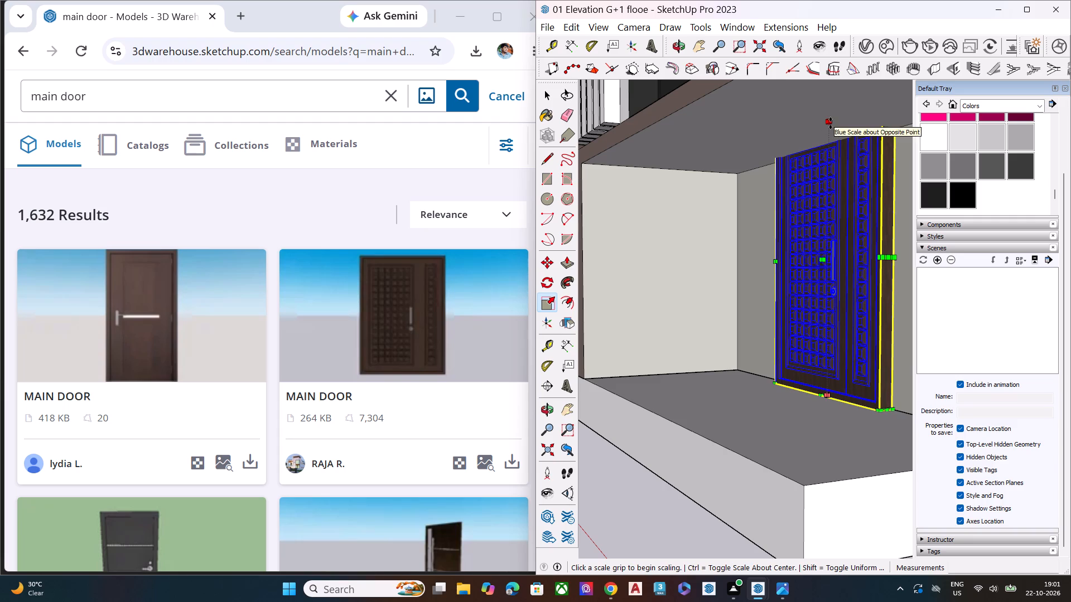
left_click(829, 123)
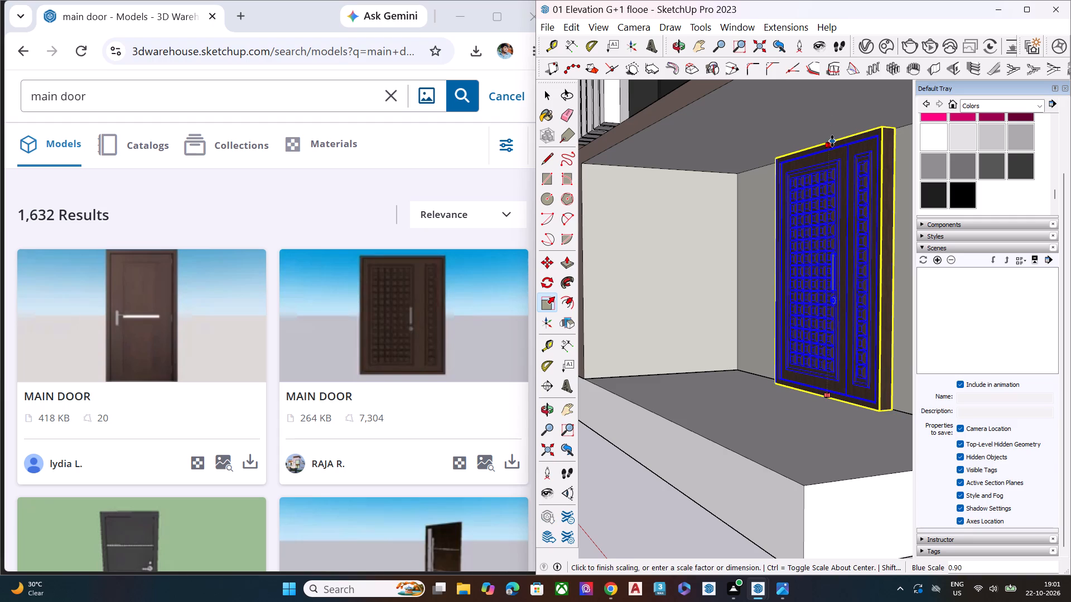
left_click(832, 140)
scroll(682, 153, "down", 7)
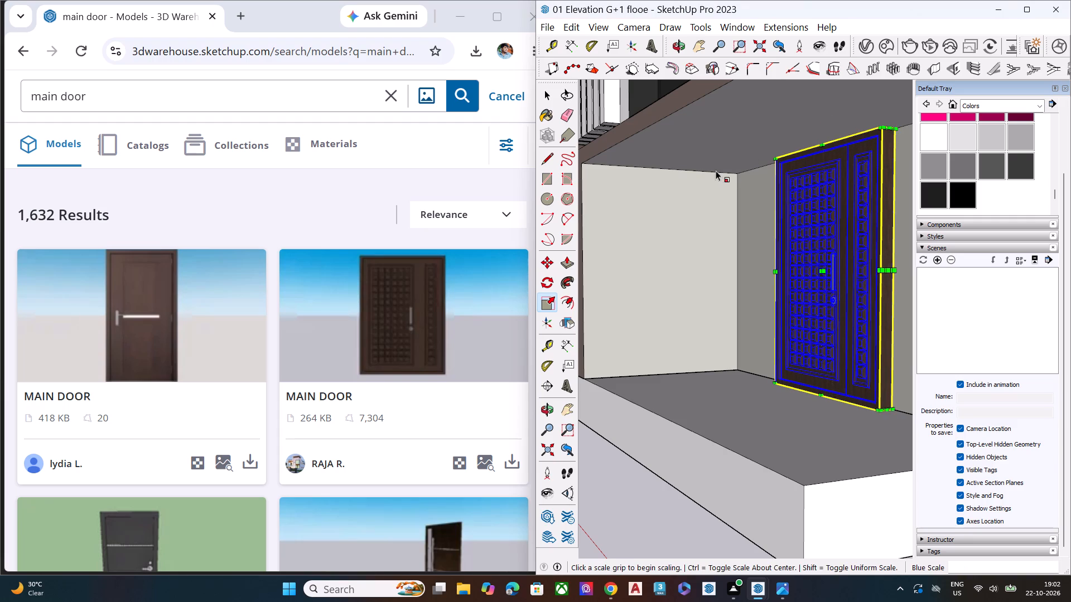
Scale down the main door's thickness from its front face toward the back wall of the entrance recess, then clear the selection.
scroll(729, 170, "down", 9)
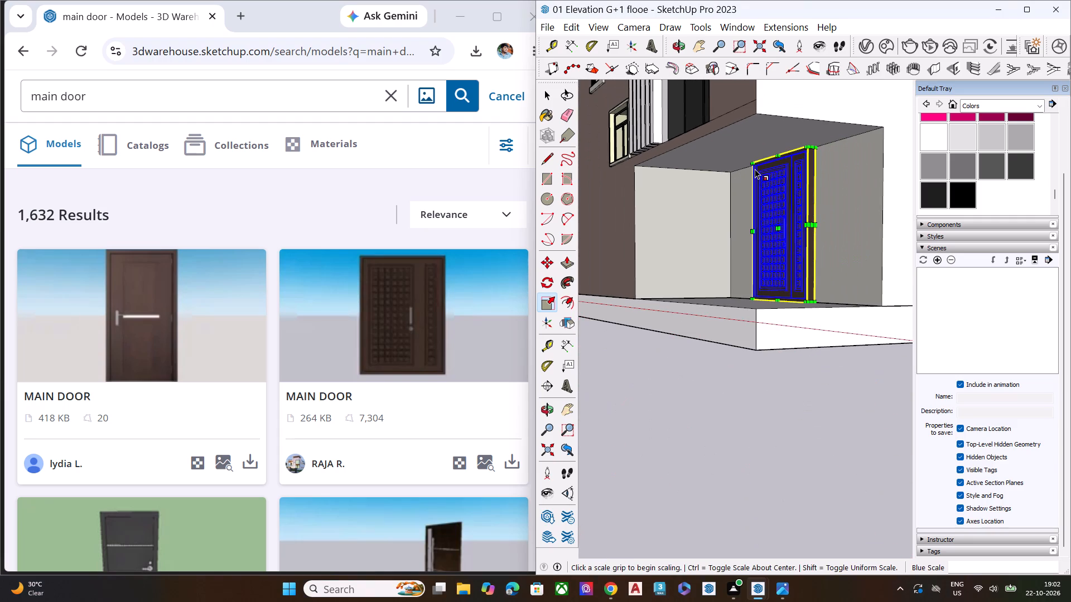
scroll(720, 288, "down", 5)
middle_click_drag(785, 311, 727, 424)
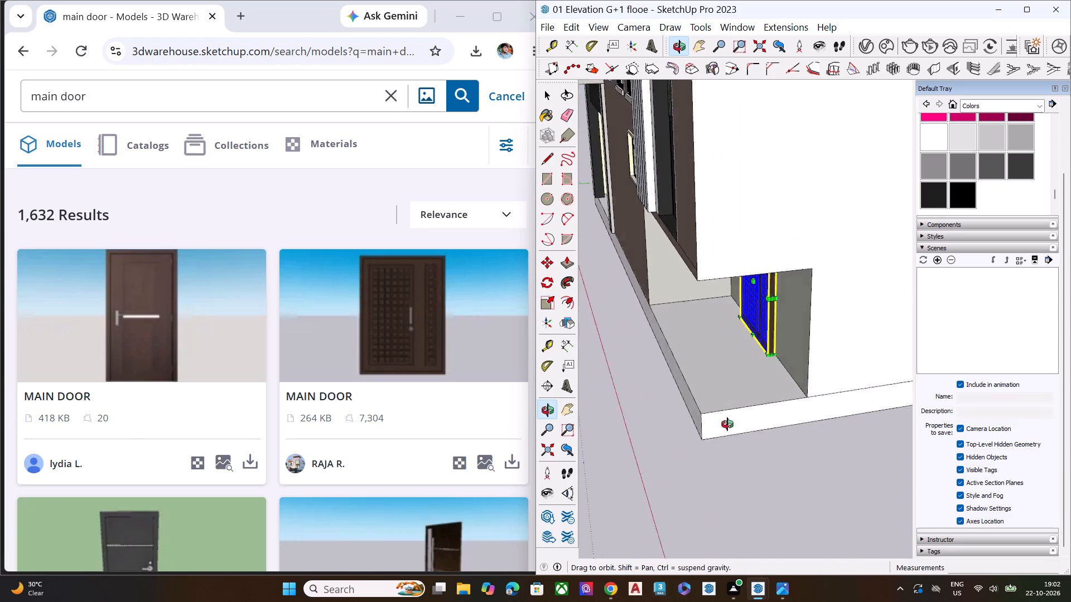
middle_click_drag(727, 424, 708, 404)
scroll(716, 364, "up", 8)
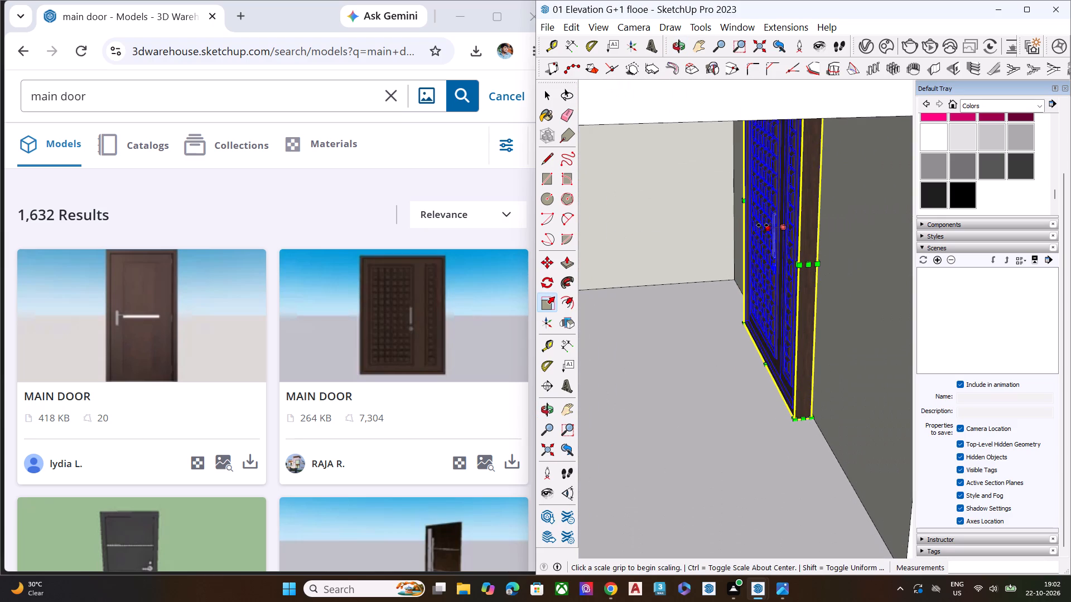
left_click(763, 225)
left_click(774, 218)
key("space")
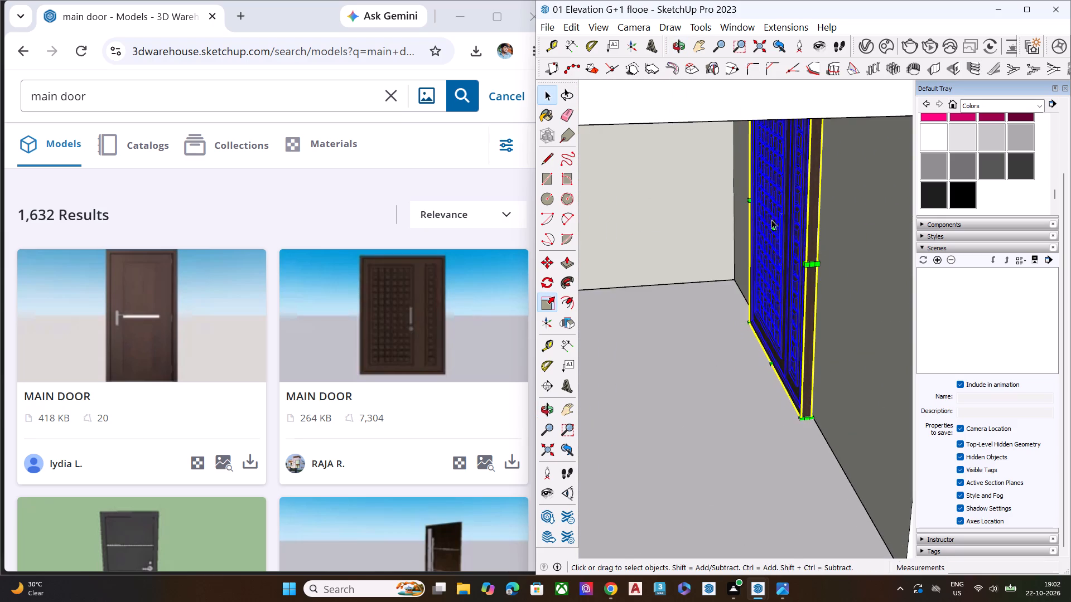
scroll(749, 264, "down", 8)
middle_click_drag(739, 353, 974, 240)
scroll(754, 338, "down", 7)
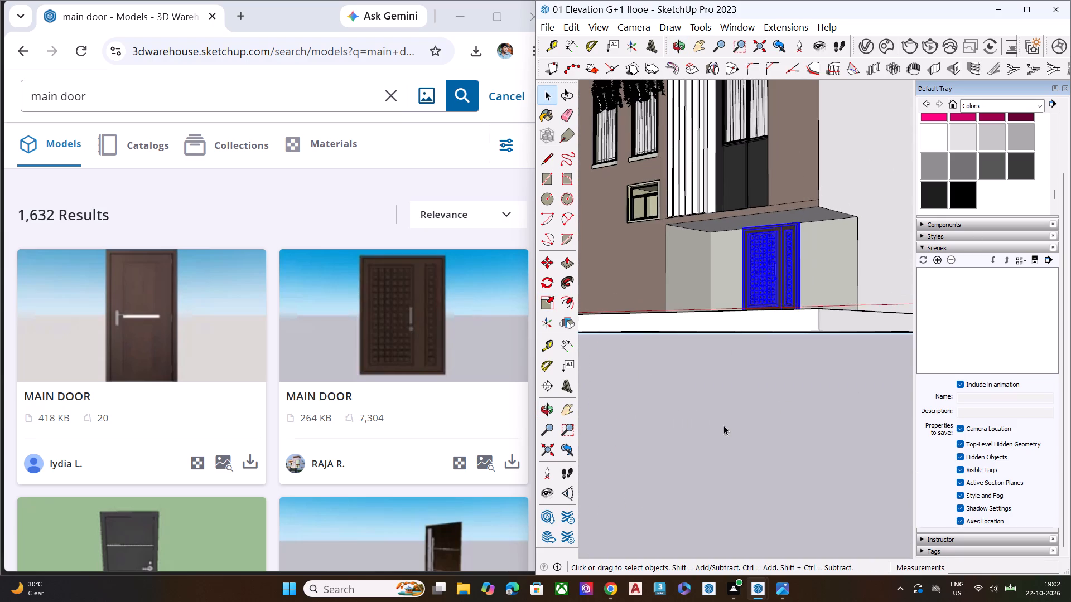
left_click(723, 425)
middle_click_drag(697, 333, 852, 399)
scroll(784, 167, "down", 8)
Import plant (1).skp from the Downloads folder.
left_click(546, 32)
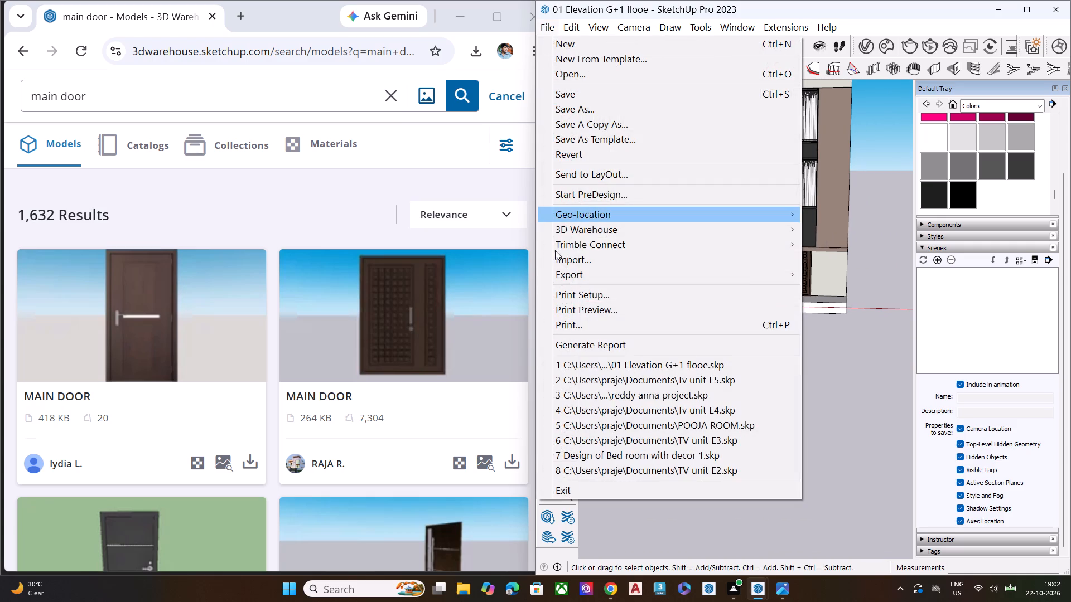
left_click(566, 264)
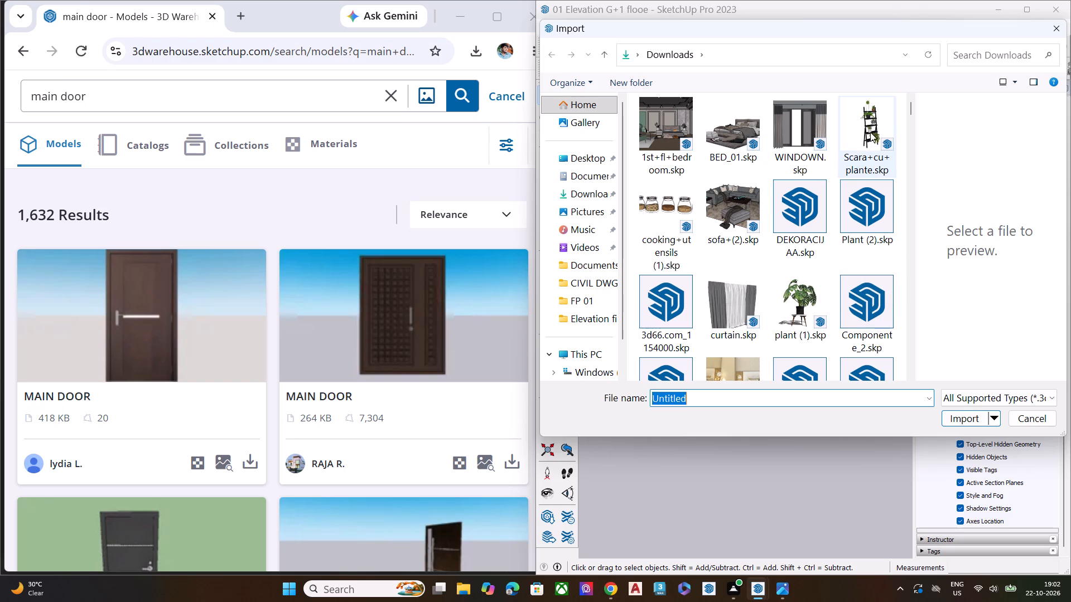
left_click(811, 283)
left_click(960, 416)
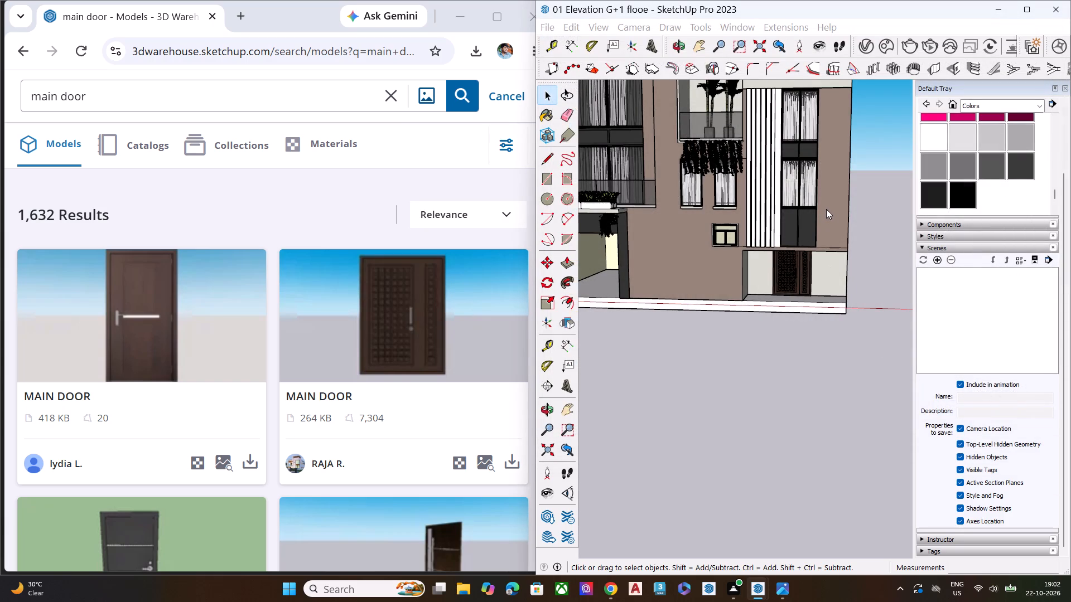
scroll(776, 244, "down", 5)
scroll(824, 290, "down", 1)
scroll(814, 296, "up", 10)
left_click(944, 356)
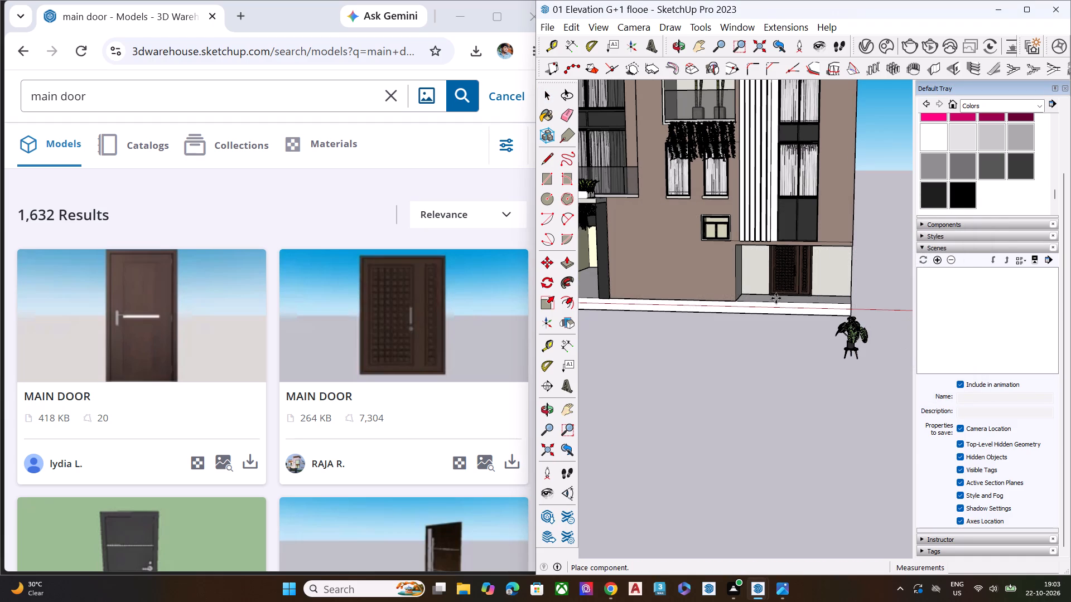
Place the potted plant on the entrance recess floor between the side wall and the main door.
middle_click_drag(764, 312, 744, 350)
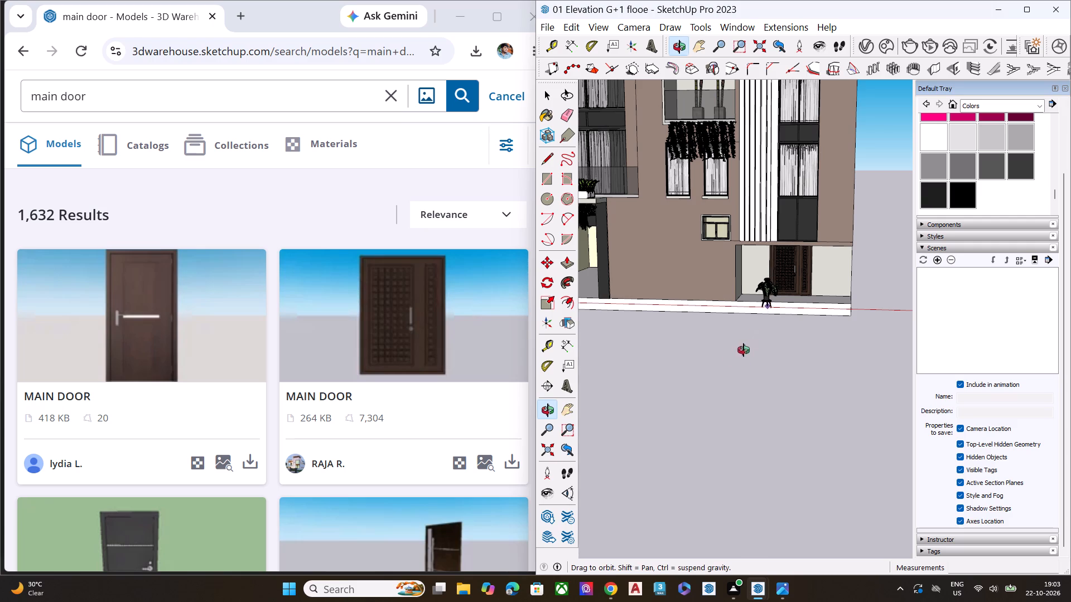
middle_click_drag(744, 350, 535, 312)
scroll(733, 288, "up", 5)
scroll(754, 284, "down", 1)
scroll(754, 284, "up", 3)
scroll(808, 308, "up", 2)
scroll(808, 308, "down", 3)
scroll(809, 308, "up", 2)
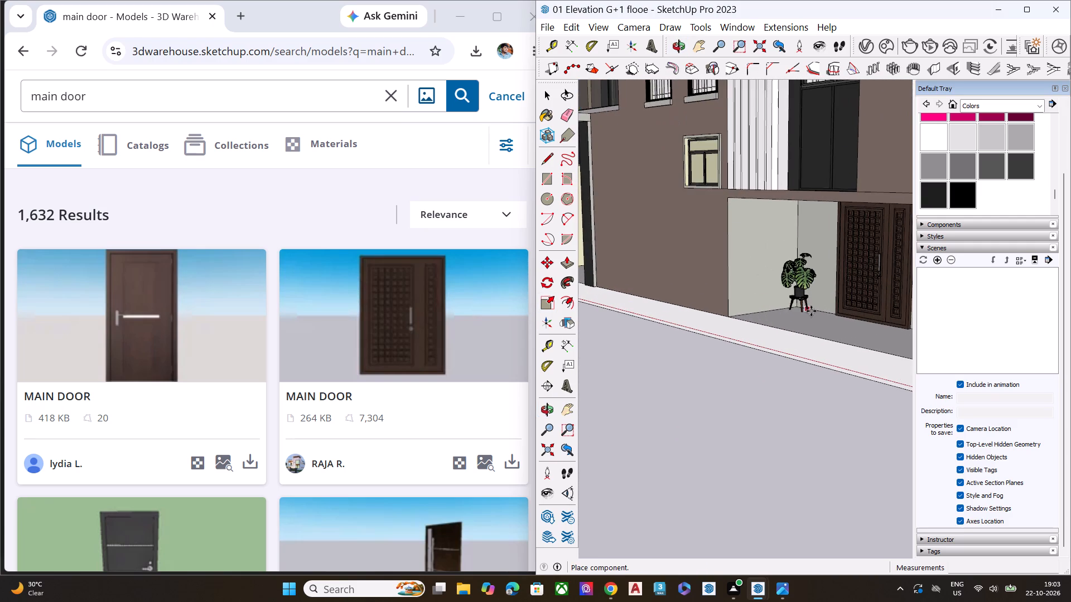
scroll(811, 311, "up", 8)
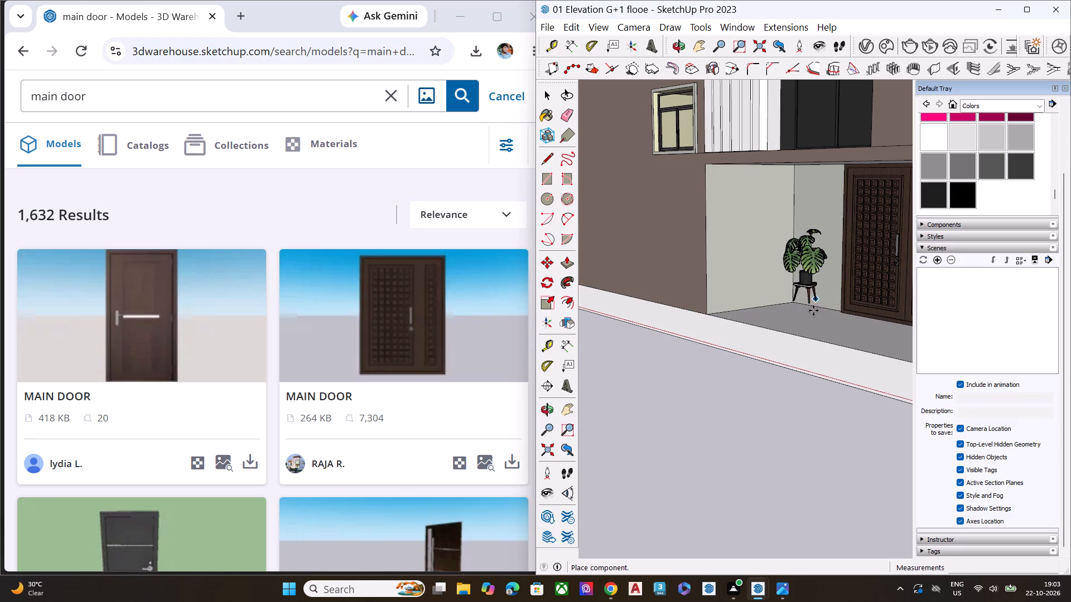
left_click(813, 312)
key("space")
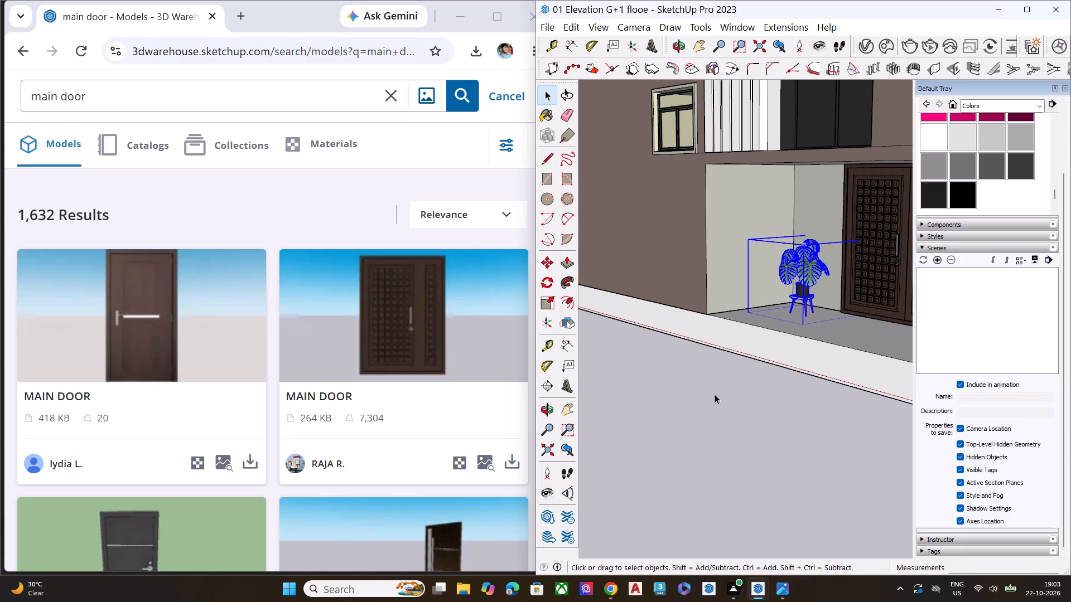
Scale the main door's height down from its top, leaving a strip of wall between the door and the recess ceiling.
scroll(644, 340, "down", 2)
scroll(644, 340, "up", 1)
scroll(644, 340, "down", 3)
scroll(640, 336, "up", 1)
scroll(640, 337, "down", 1)
middle_click_drag(804, 317, 780, 359)
scroll(813, 290, "up", 2)
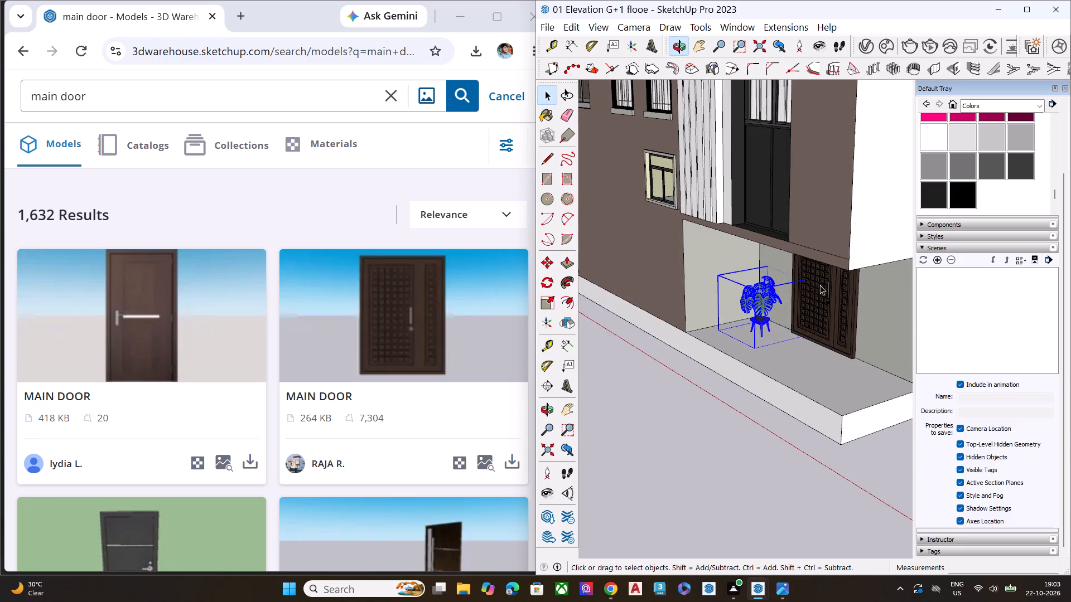
scroll(820, 285, "up", 4)
scroll(829, 279, "down", 1)
scroll(829, 279, "up", 4)
middle_click_drag(829, 285, 783, 124)
scroll(803, 208, "up", 1)
scroll(785, 139, "up", 1)
left_click(841, 241)
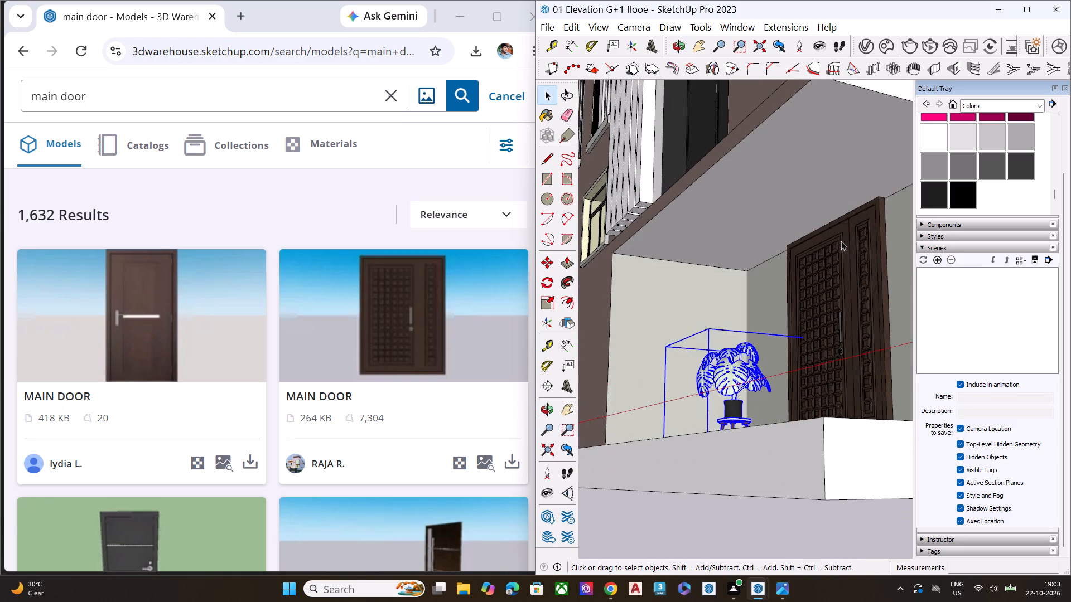
key("s")
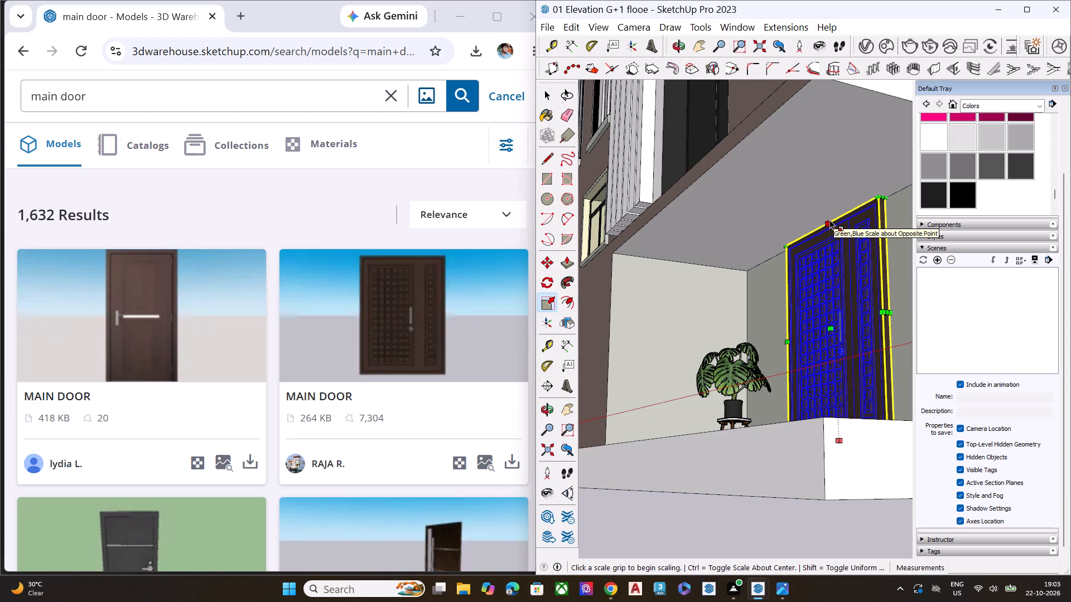
scroll(829, 220, "up", 3)
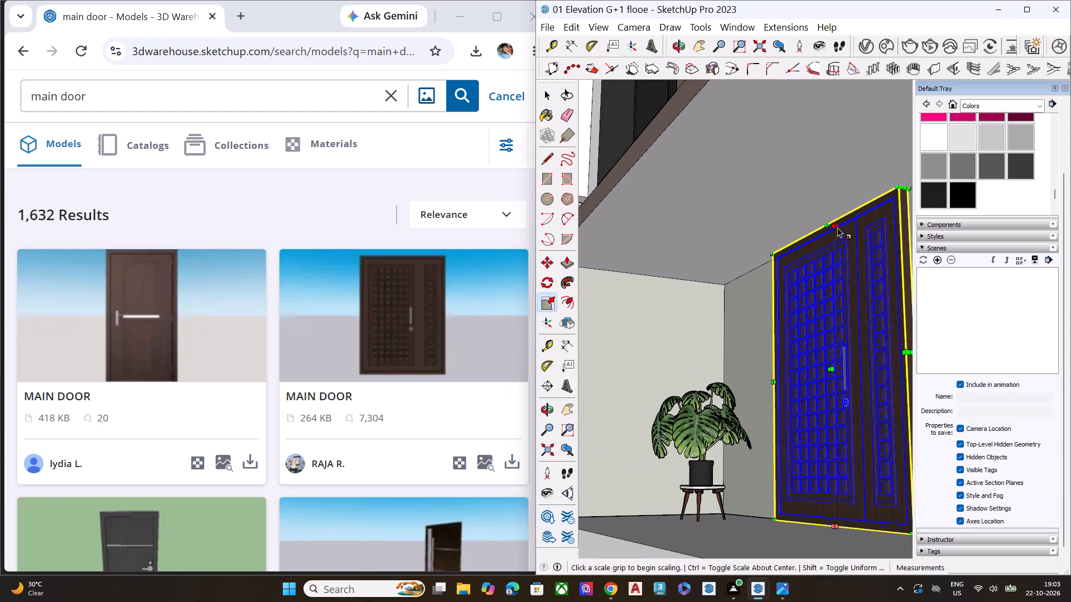
left_click(836, 225)
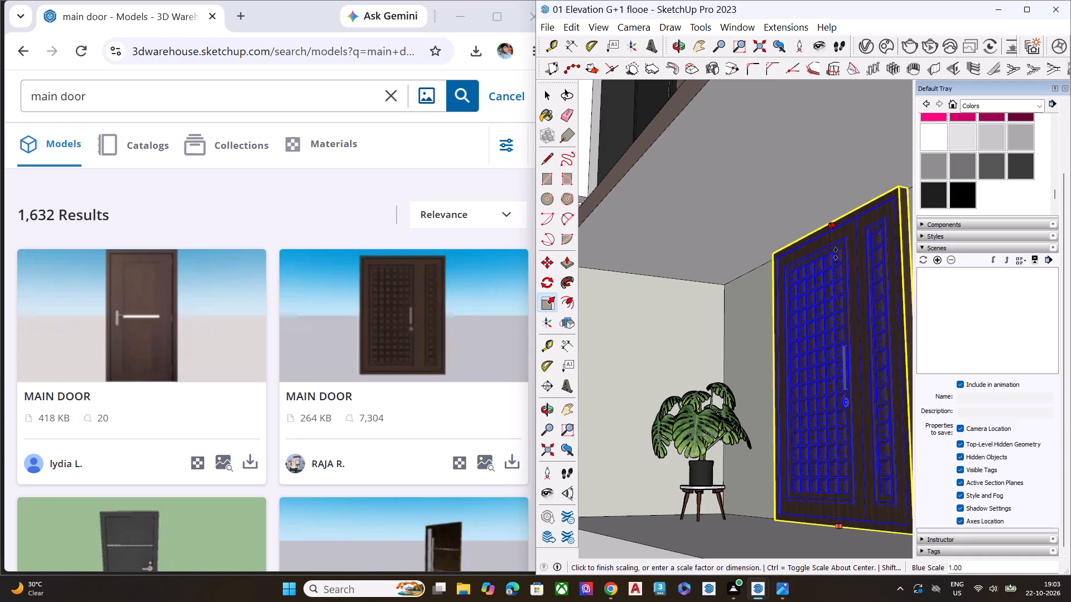
left_click(837, 260)
key("space")
scroll(673, 225, "down", 5)
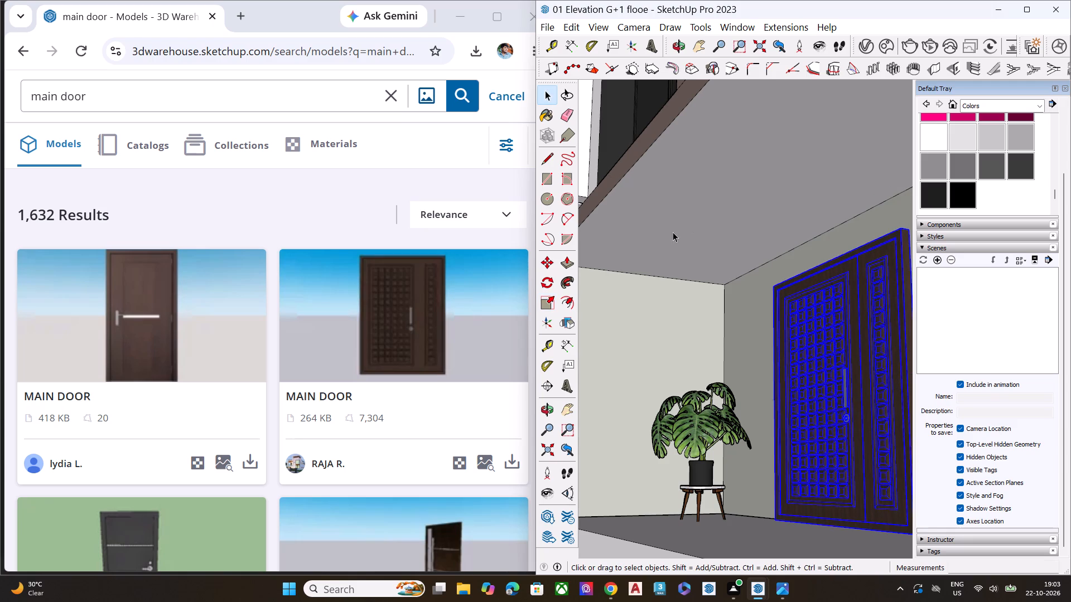
scroll(673, 232, "down", 4)
scroll(715, 234, "up", 1)
scroll(715, 234, "down", 14)
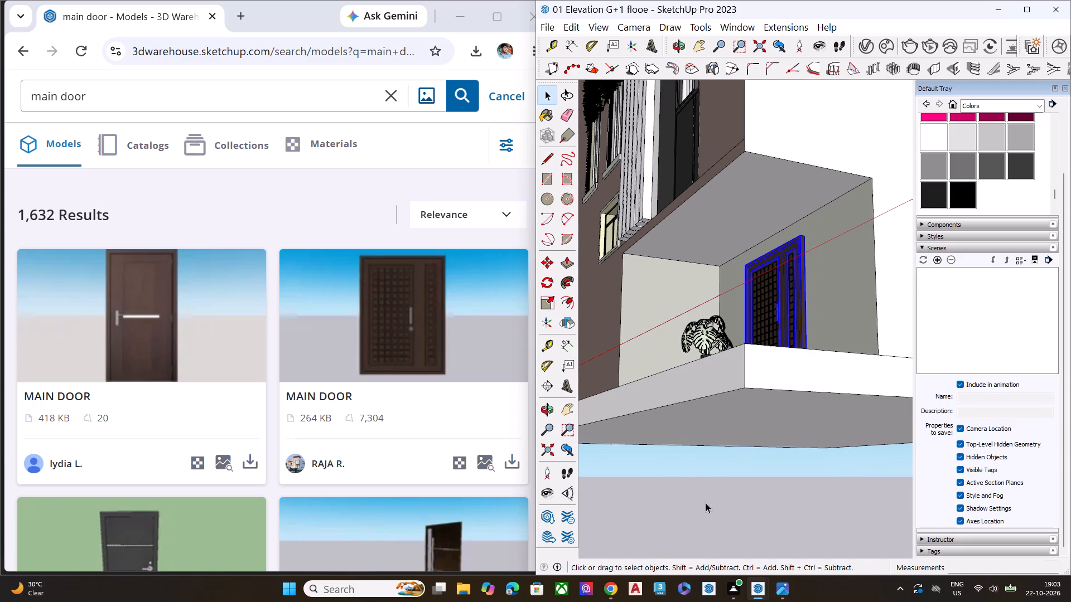
left_click(706, 503)
Move the potted plant about 8 3/4" across the recess floor toward the side wall, away from the main door.
middle_click_drag(746, 163, 766, 336)
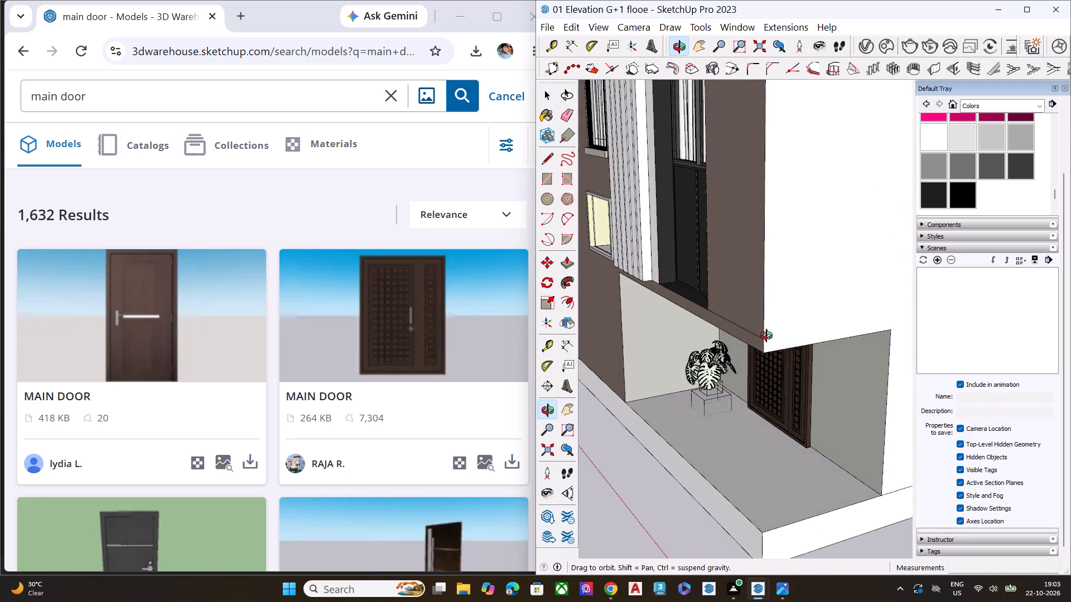
middle_click_drag(766, 336, 771, 329)
scroll(724, 395, "up", 1)
scroll(721, 400, "down", 1)
scroll(720, 402, "up", 6)
scroll(703, 400, "down", 1)
scroll(703, 400, "up", 5)
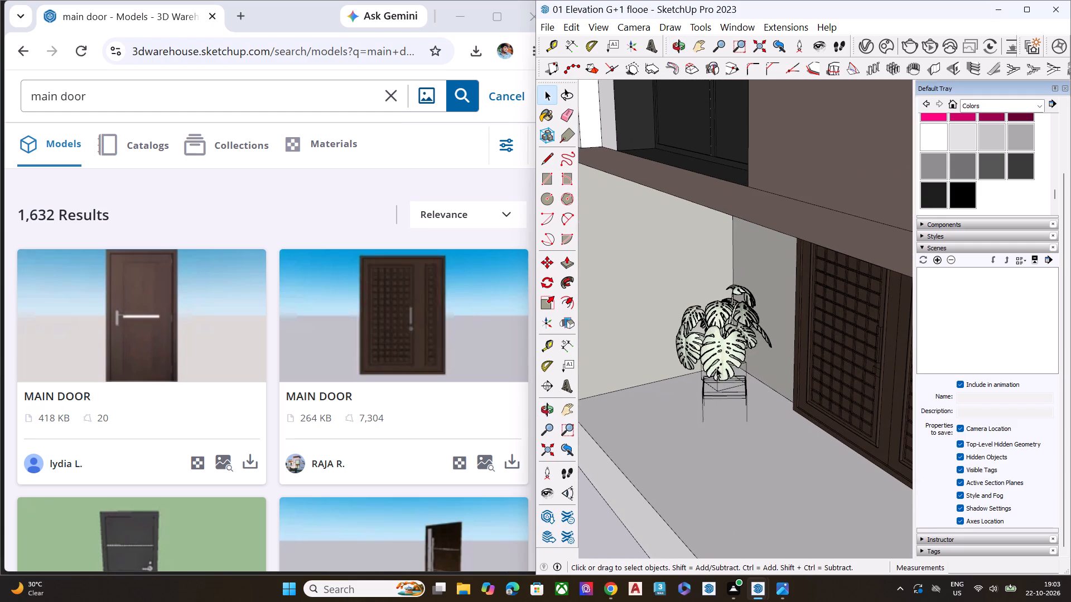
left_click(720, 360)
scroll(731, 409, "up", 2)
scroll(730, 410, "down", 1)
scroll(730, 413, "up", 1)
key("m")
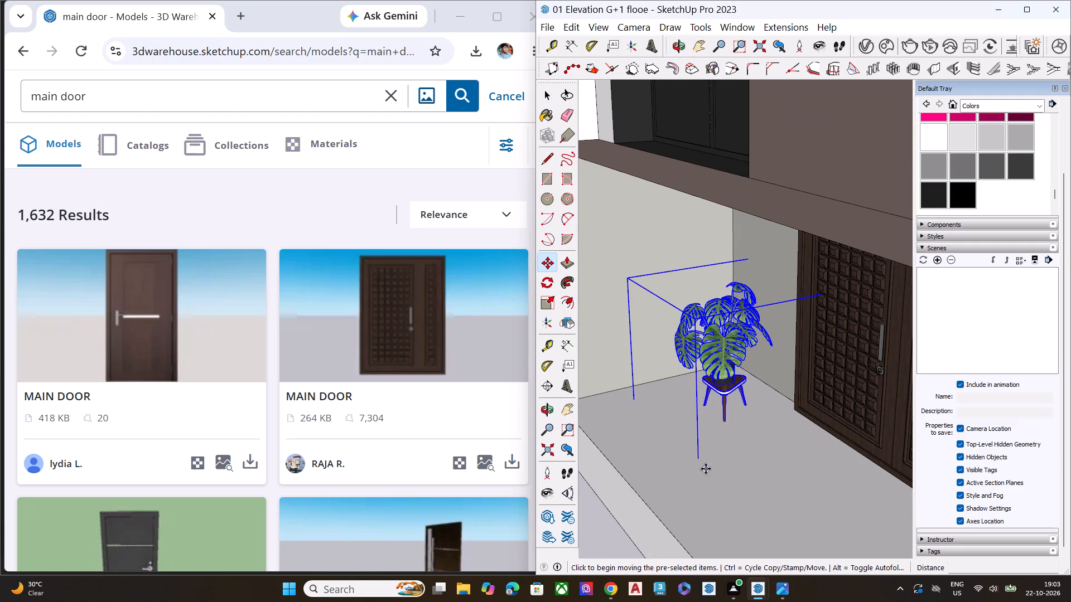
left_click(700, 464)
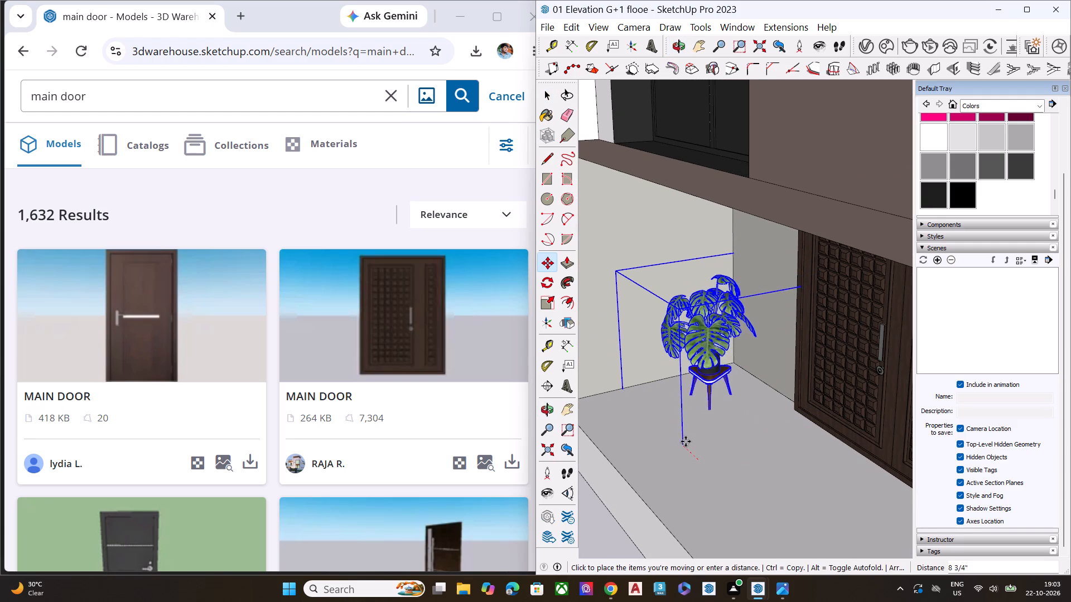
left_click(689, 440)
key("space")
Copy the potted plant about 9' 5" along the recess floor to the other side of the main door.
middle_click_drag(722, 357, 648, 307)
scroll(648, 307, "up", 1)
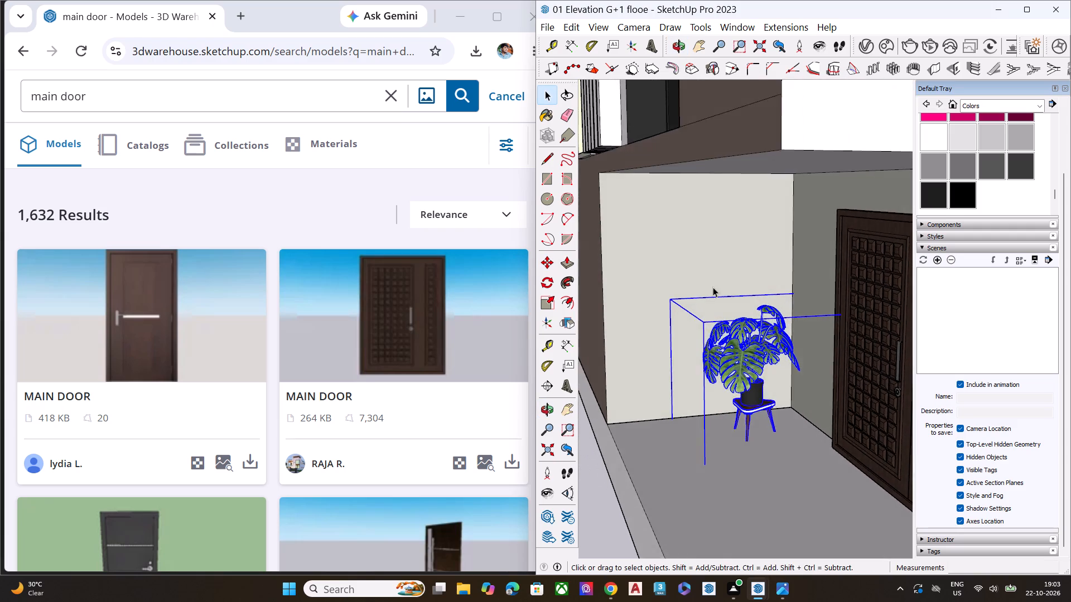
scroll(705, 270, "down", 18)
scroll(719, 349, "up", 7)
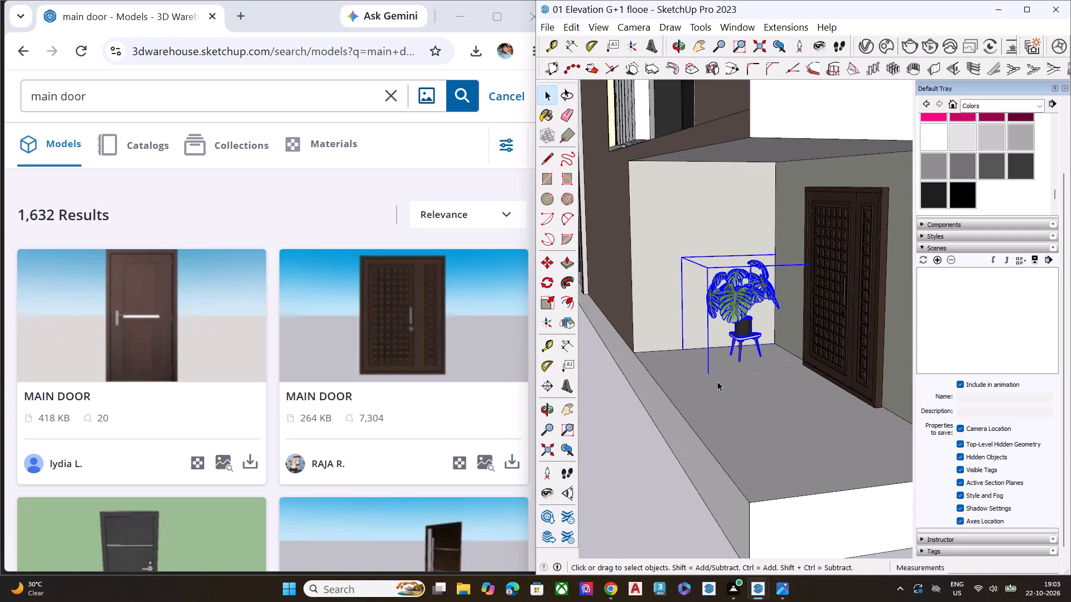
key("m")
left_click(708, 373)
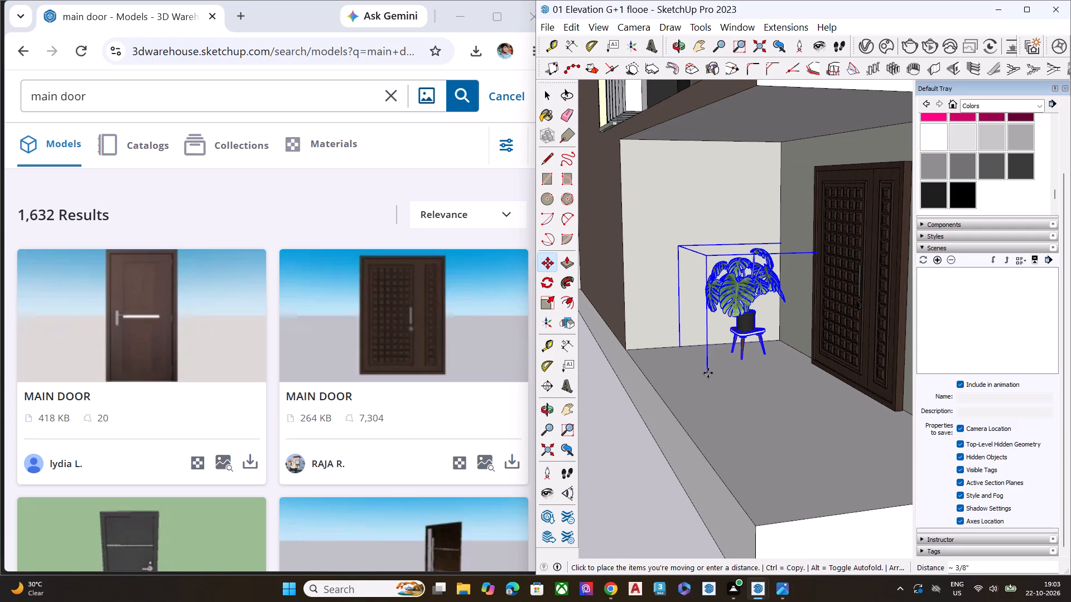
scroll(720, 385, "down", 6)
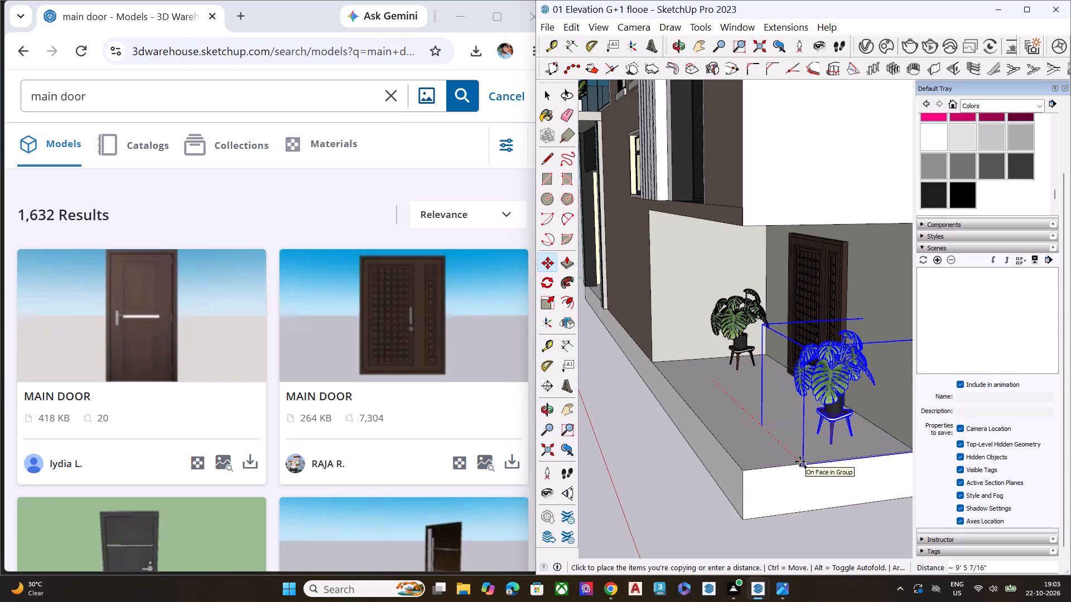
left_click(800, 462)
key("space")
left_click(615, 470)
scroll(746, 372, "down", 1)
scroll(746, 371, "up", 1)
scroll(749, 370, "down", 5)
scroll(811, 297, "down", 2)
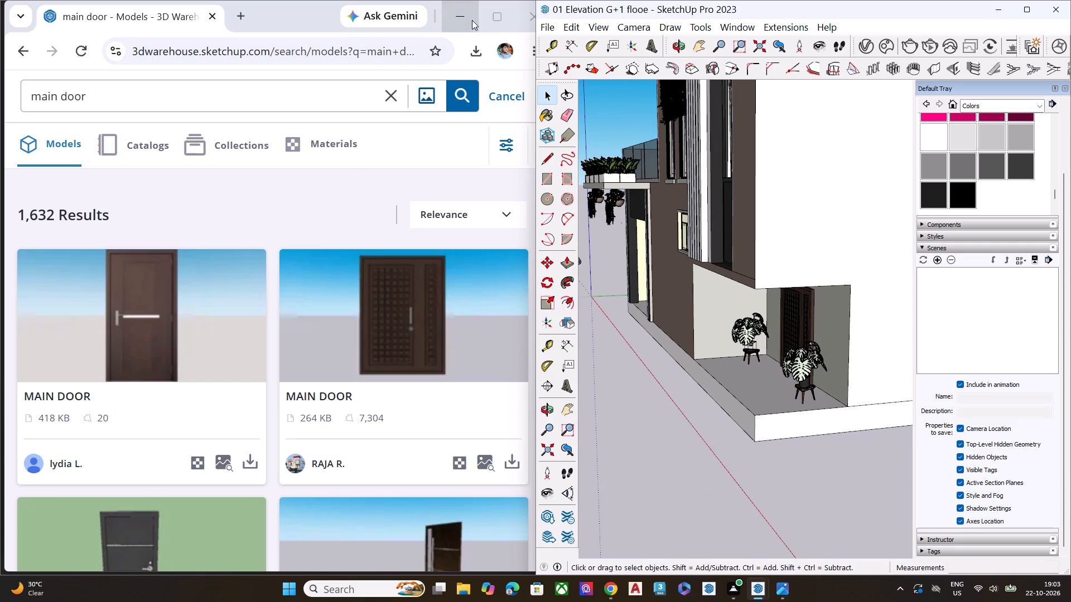
Minimise the browser and examine the ground-floor entrance, trees and railing posts in the reference photo.
left_click(472, 20)
scroll(380, 267, "down", 1)
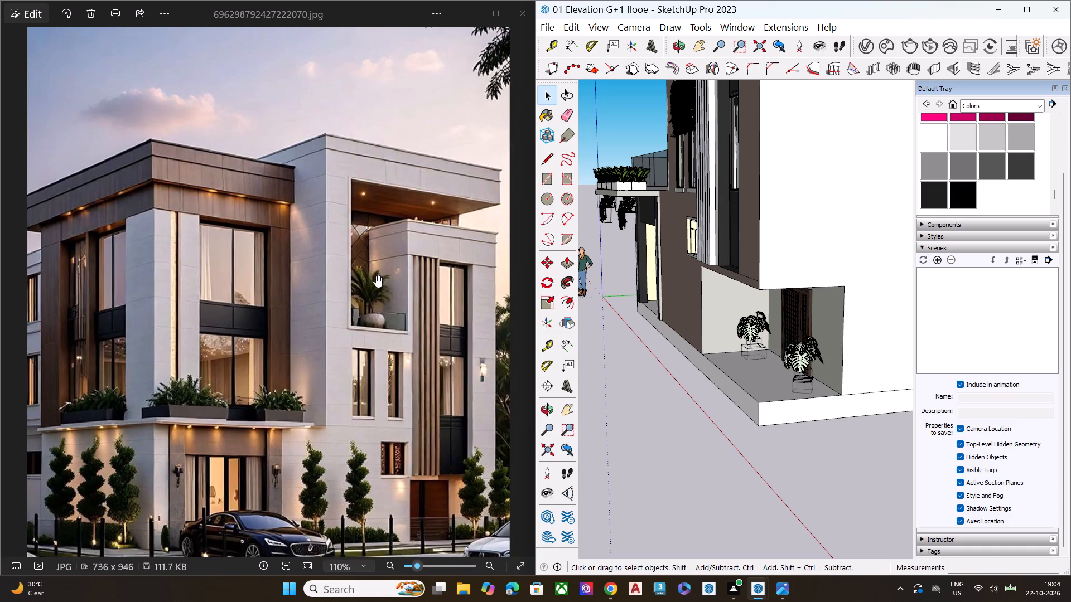
scroll(376, 275, "down", 1)
scroll(405, 484, "up", 5)
scroll(405, 486, "down", 1)
scroll(405, 486, "up", 10)
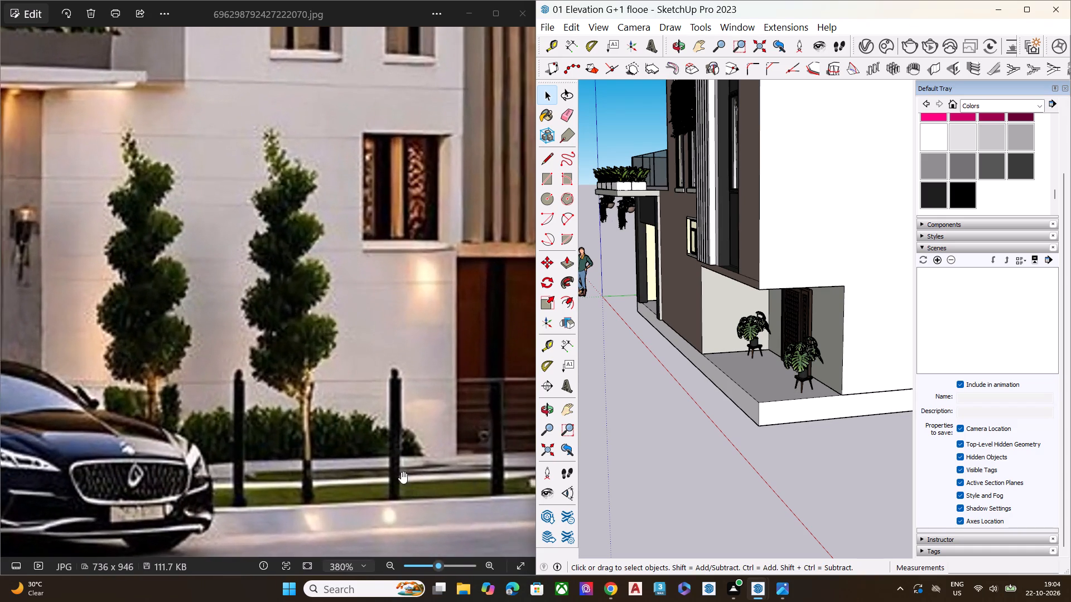
scroll(396, 463, "down", 6)
scroll(390, 437, "up", 1)
scroll(391, 436, "down", 8)
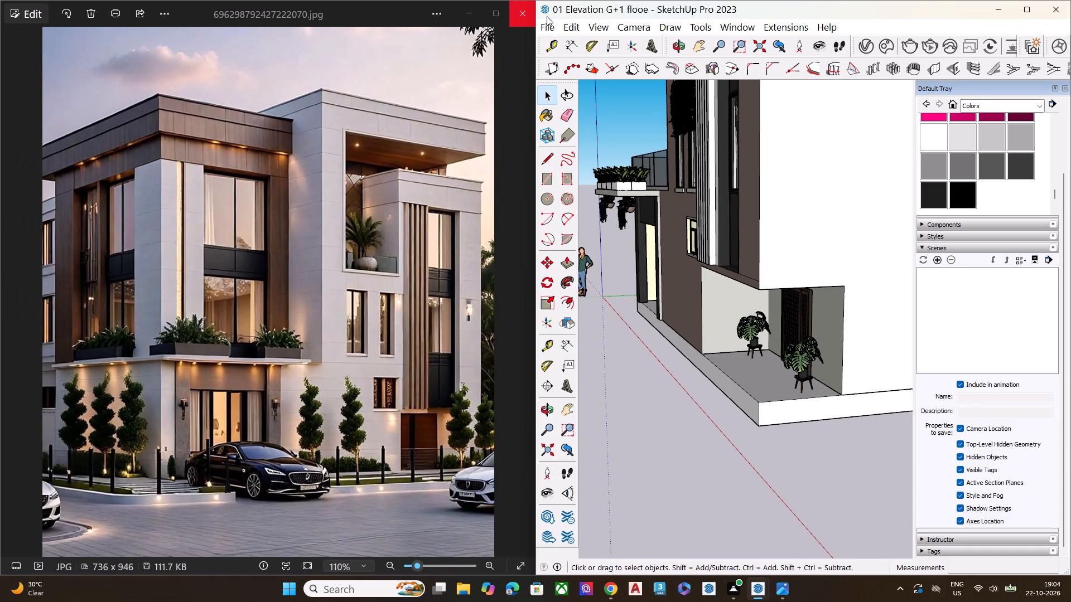
Copy the two-pane upper window frame about 22' 7" down into the dark-framed ground-floor opening below the balcony.
scroll(754, 294, "down", 1)
scroll(754, 294, "up", 1)
scroll(754, 294, "down", 5)
left_click(696, 443)
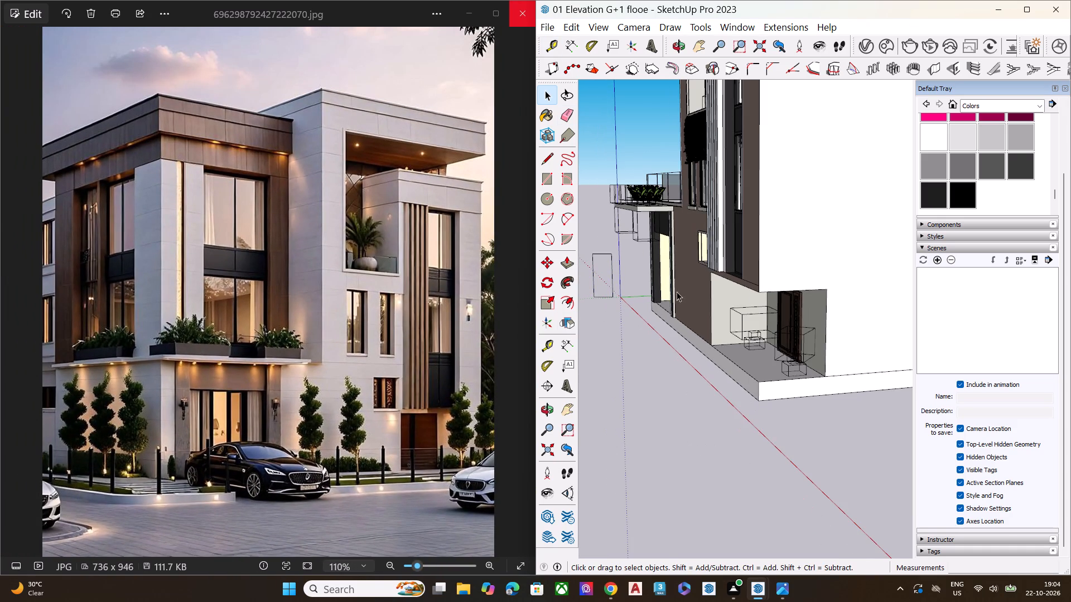
middle_click_drag(674, 274, 917, 278)
left_click(726, 399)
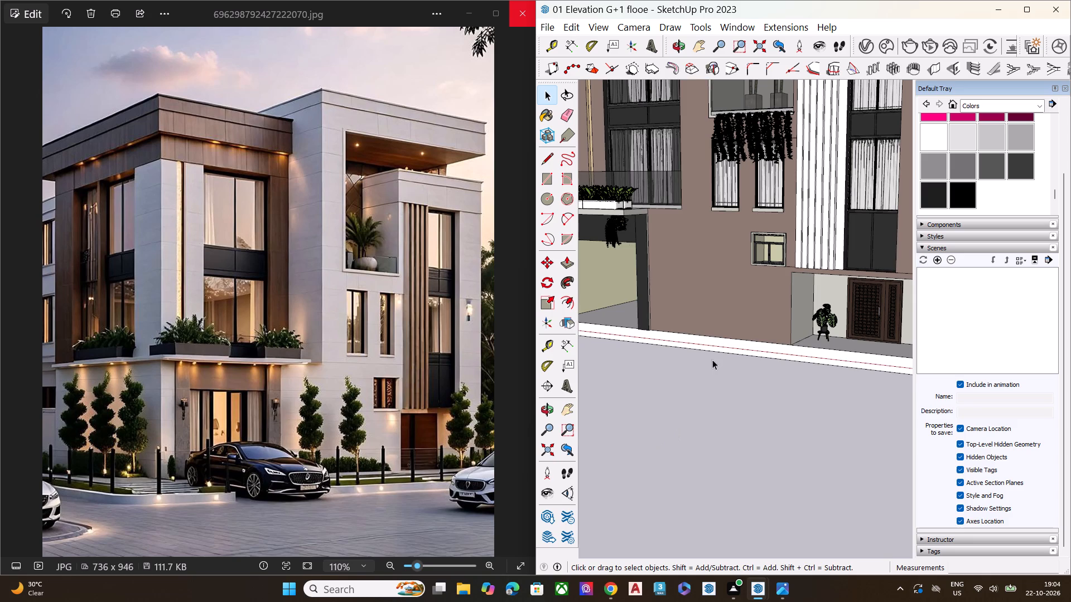
scroll(786, 295, "down", 8)
middle_click_drag(732, 329, 857, 299)
scroll(763, 302, "up", 8)
scroll(689, 299, "down", 2)
scroll(702, 304, "up", 1)
scroll(717, 317, "down", 5)
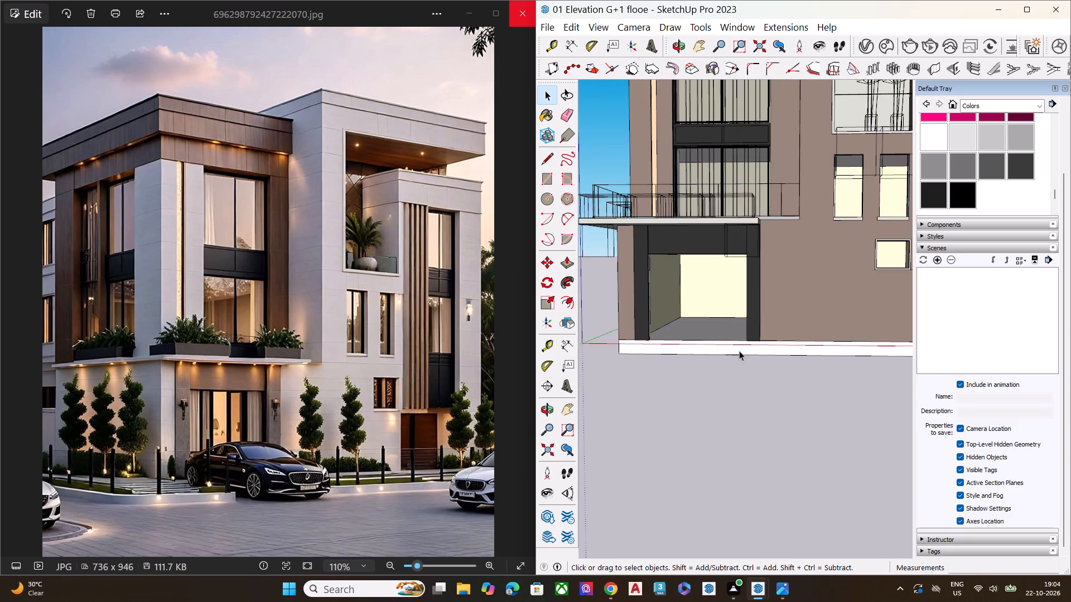
scroll(693, 329, "down", 6)
scroll(841, 164, "up", 8)
scroll(850, 251, "down", 4)
scroll(875, 262, "up", 2)
scroll(876, 265, "down", 1)
scroll(878, 266, "up", 1)
scroll(879, 268, "down", 4)
scroll(718, 237, "up", 20)
left_click(707, 232, "ctrl")
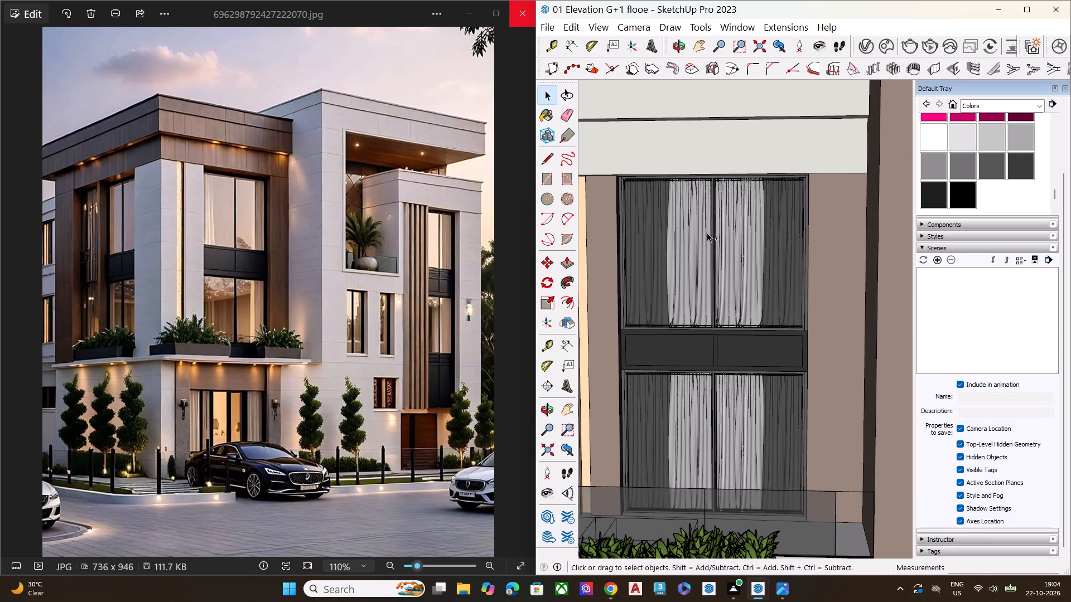
key("m")
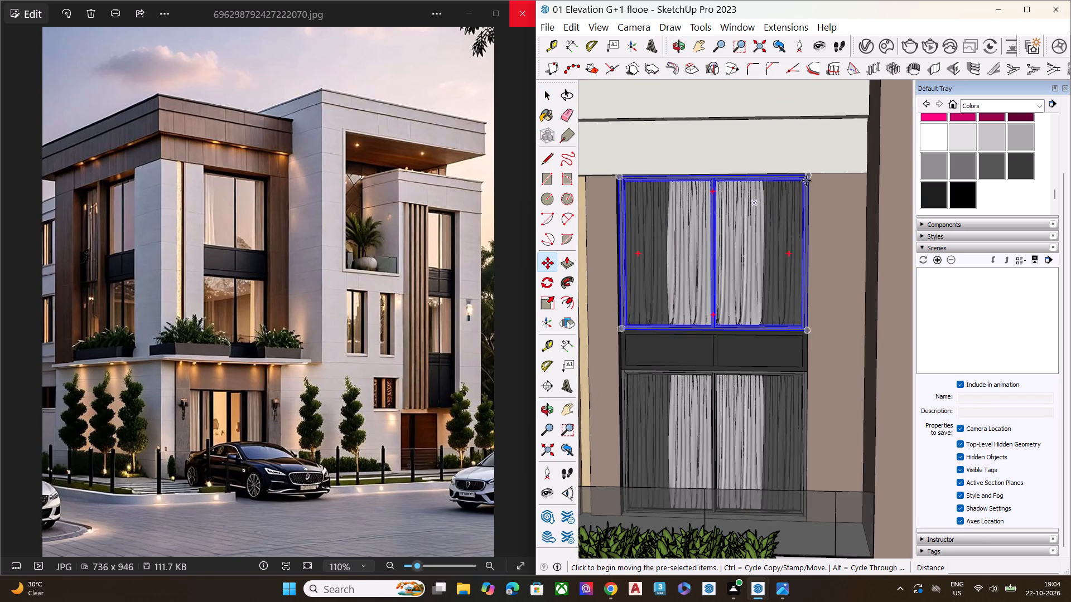
left_click(807, 181)
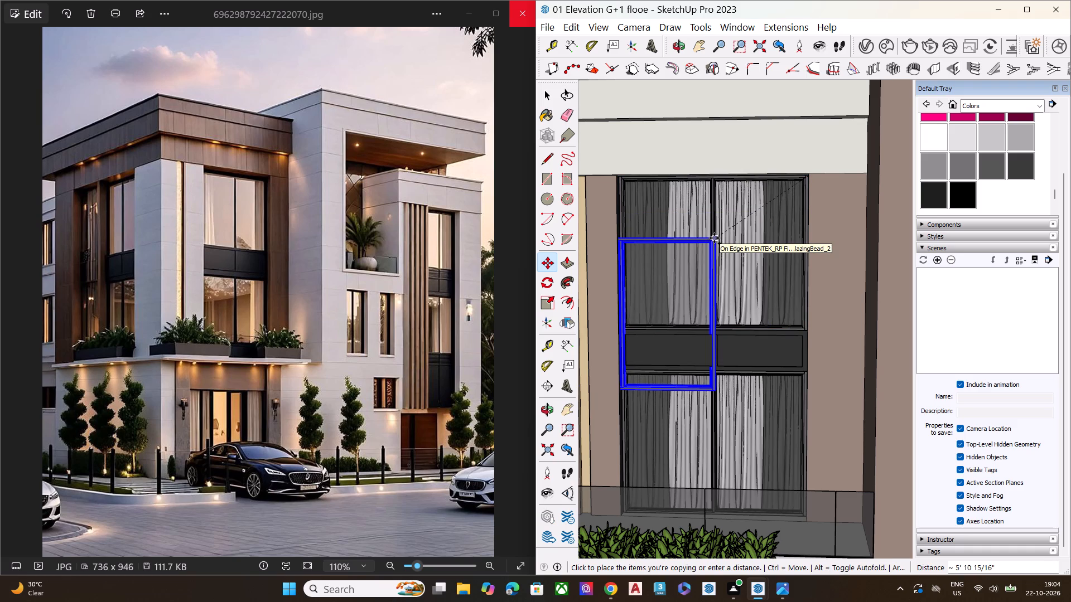
scroll(760, 221, "down", 5)
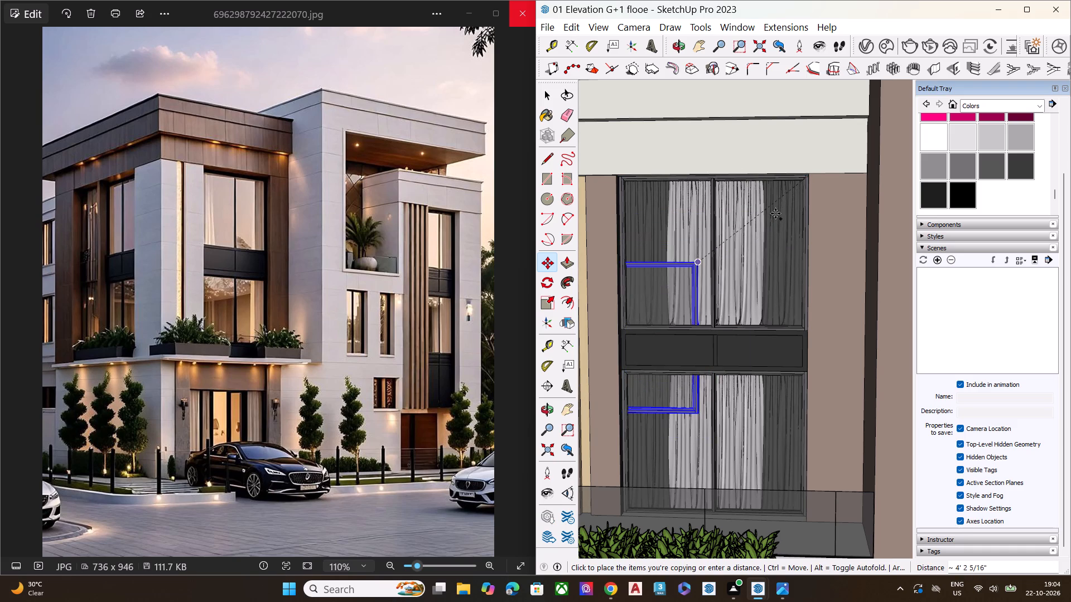
scroll(775, 213, "down", 7)
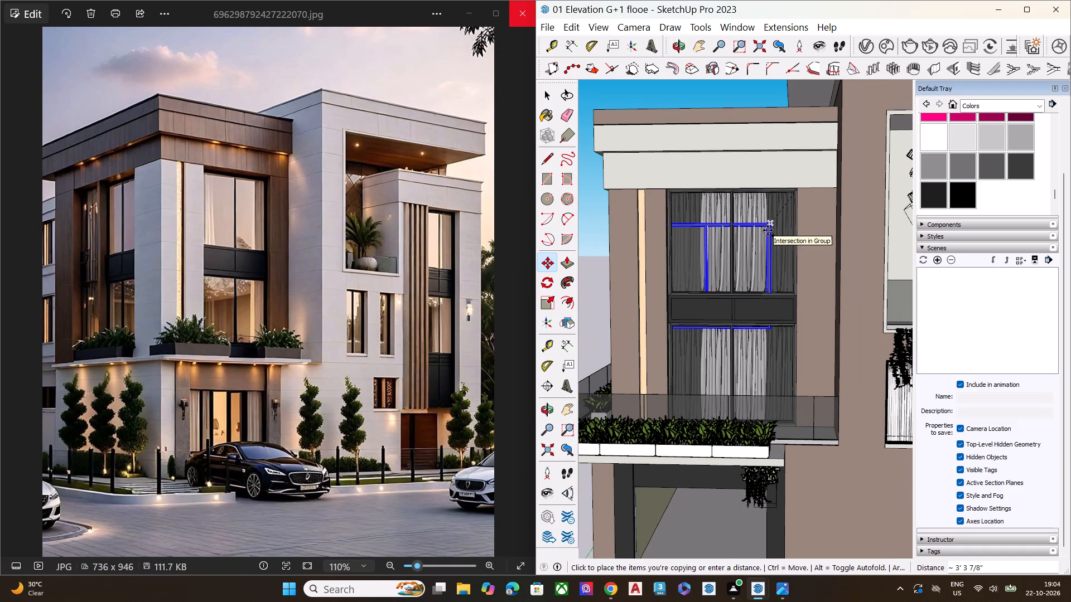
scroll(766, 232, "down", 9)
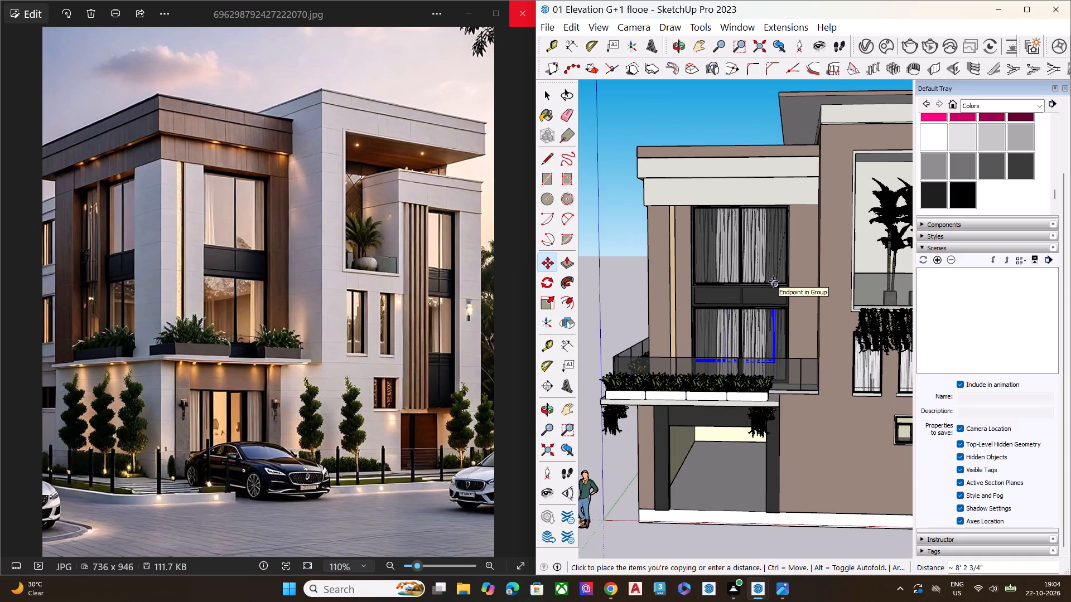
scroll(798, 229, "down", 8)
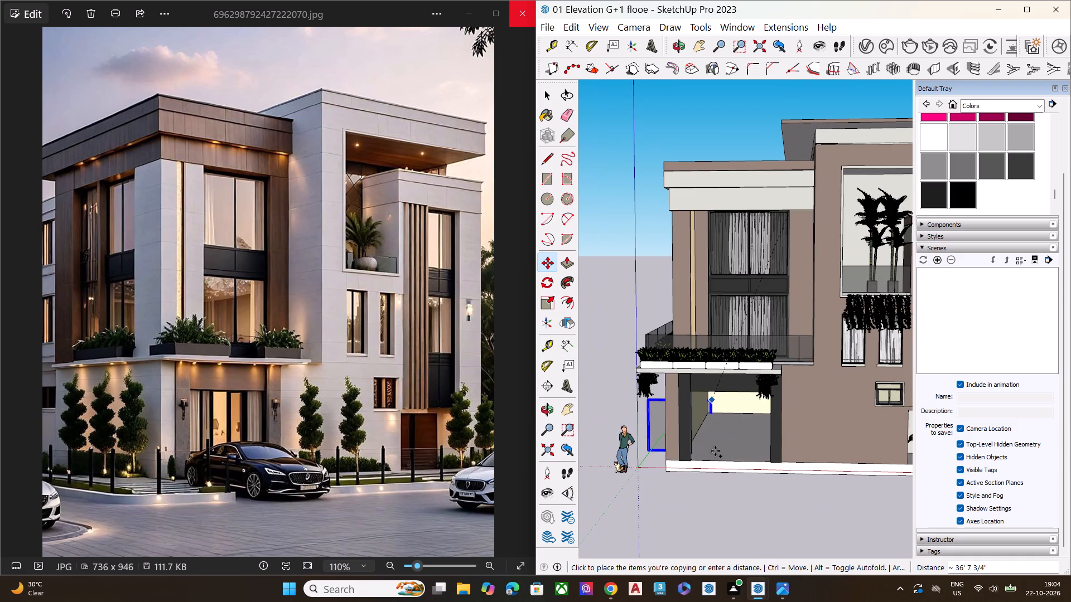
middle_click_drag(715, 451, 852, 351)
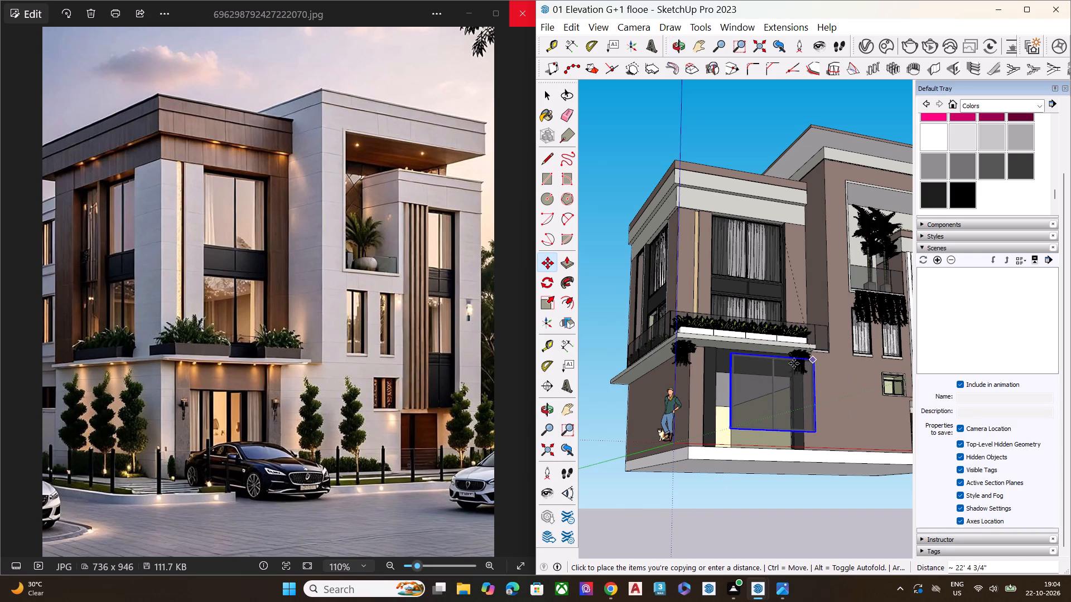
scroll(776, 371, "up", 8)
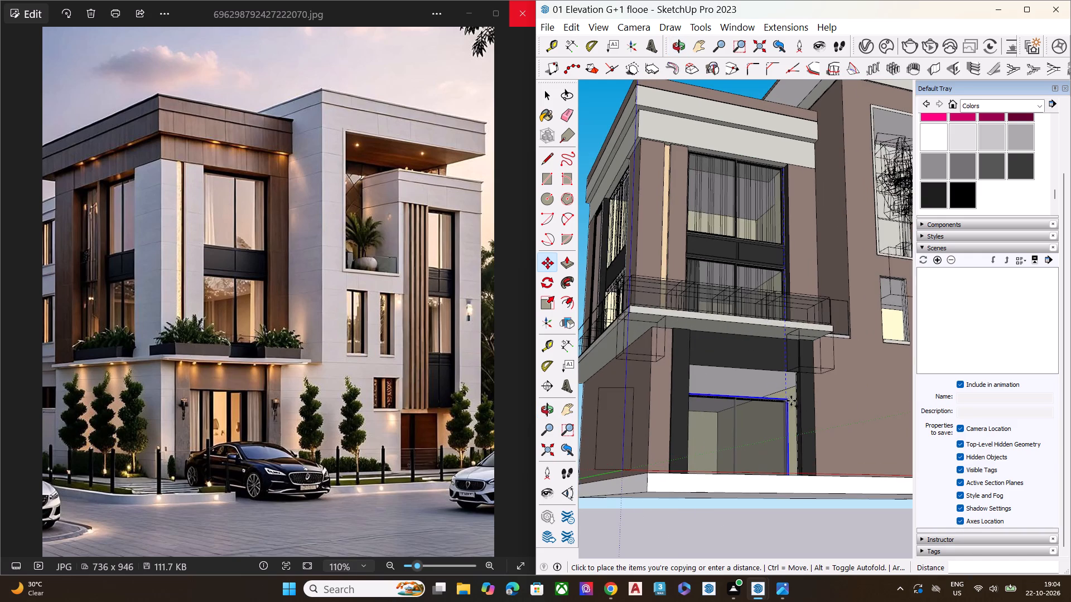
middle_click_drag(794, 401, 868, 419)
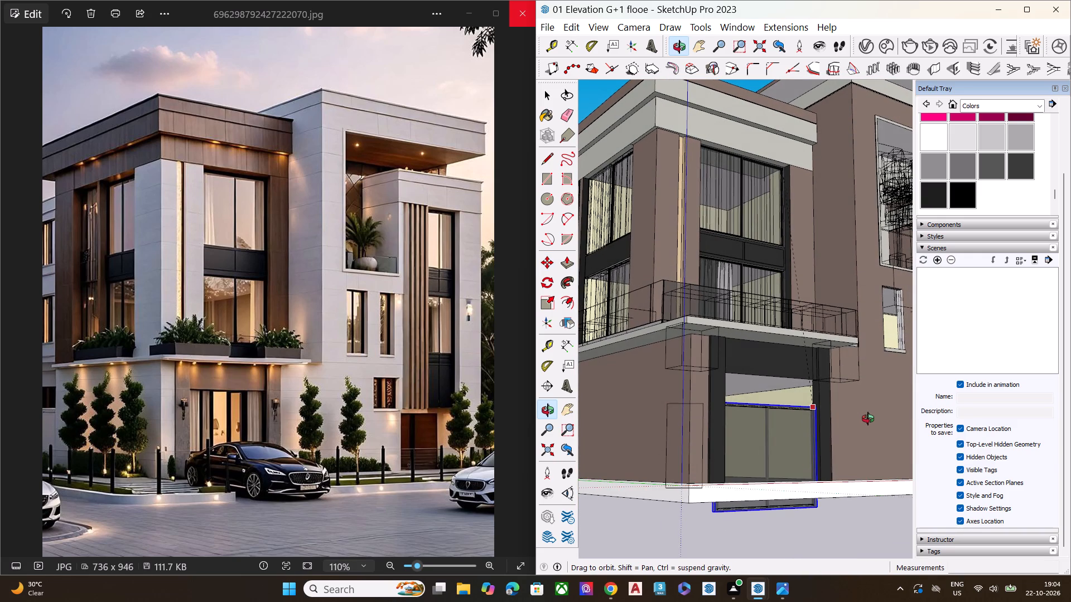
middle_click_drag(868, 419, 866, 421)
scroll(824, 439, "up", 8)
scroll(807, 373, "up", 2)
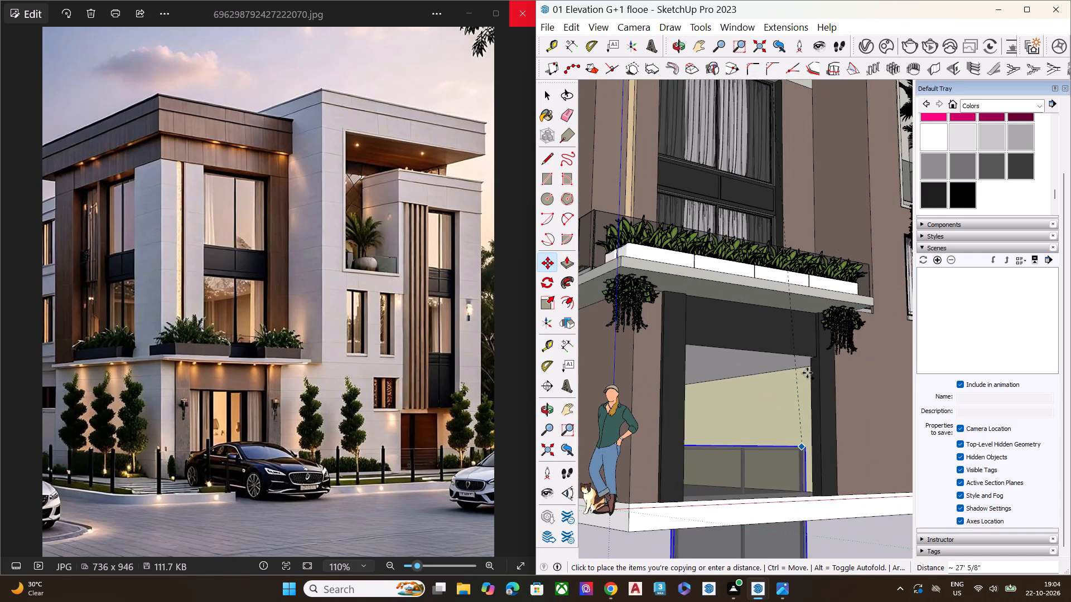
scroll(807, 373, "up", 18)
scroll(811, 352, "up", 5)
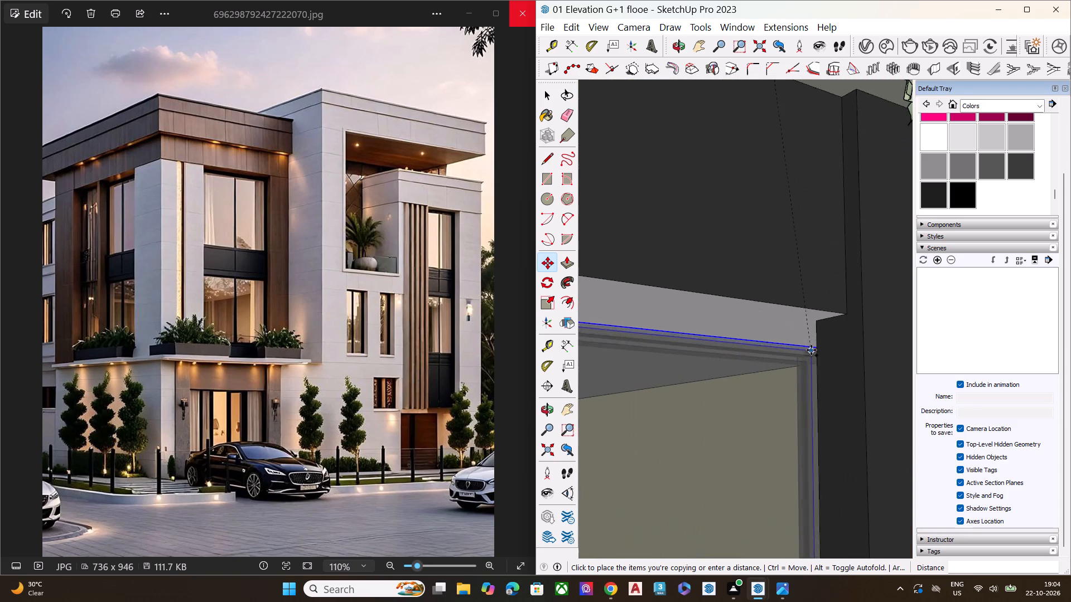
scroll(811, 350, "up", 3)
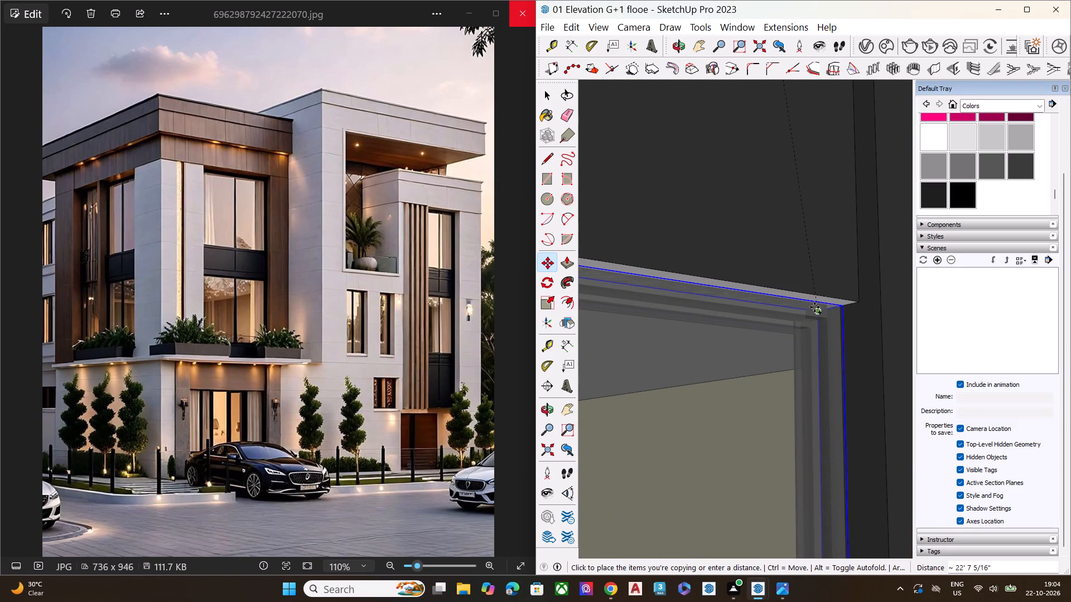
left_click(813, 307)
scroll(826, 258, "down", 10)
key("space")
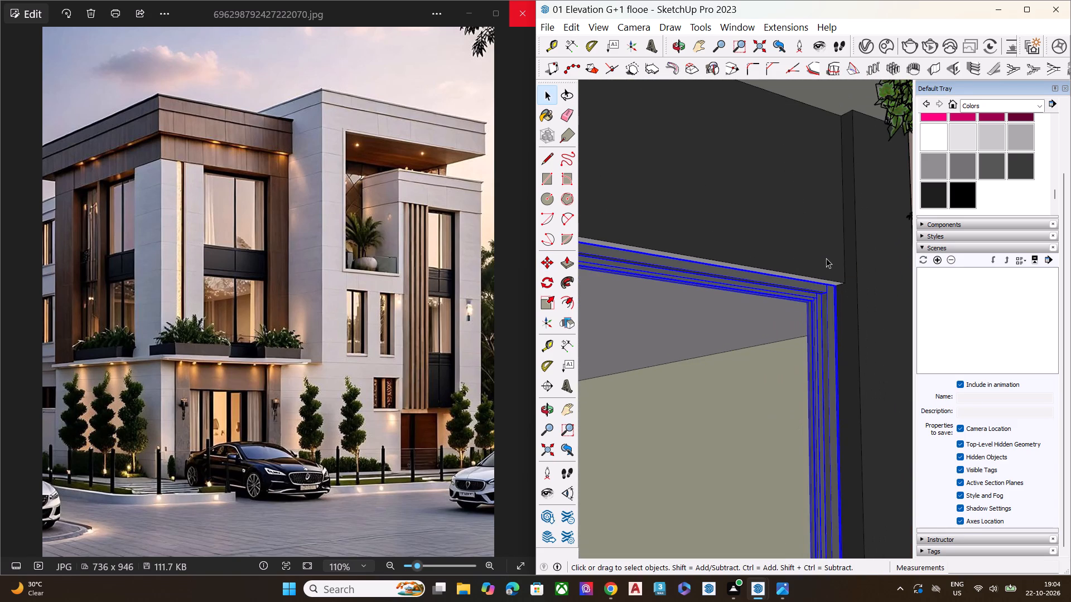
scroll(826, 258, "down", 7)
scroll(824, 268, "up", 1)
scroll(824, 269, "down", 8)
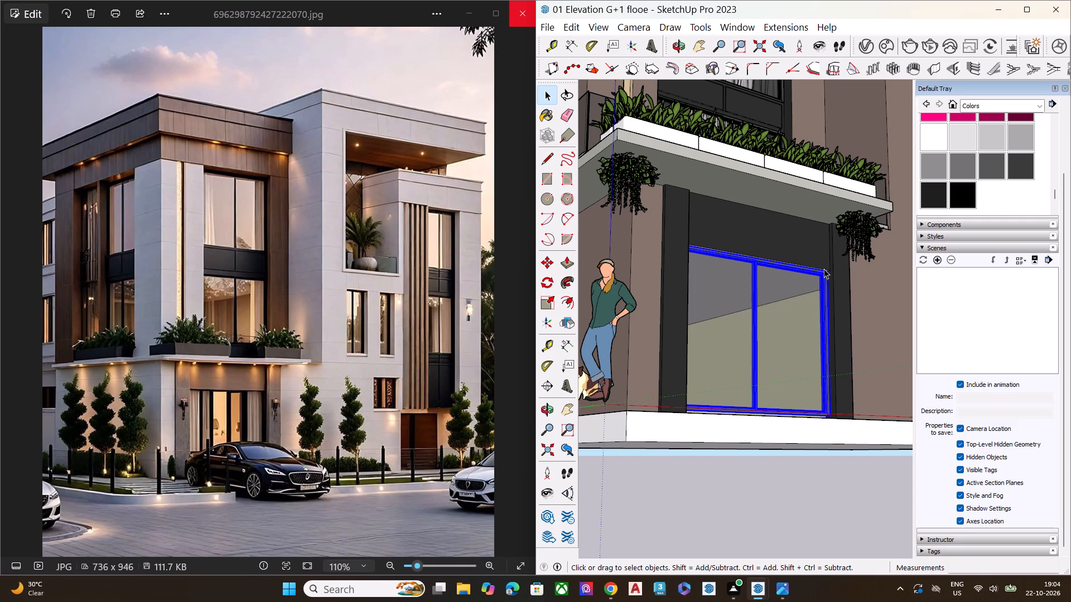
scroll(806, 253, "down", 7)
left_click(760, 470)
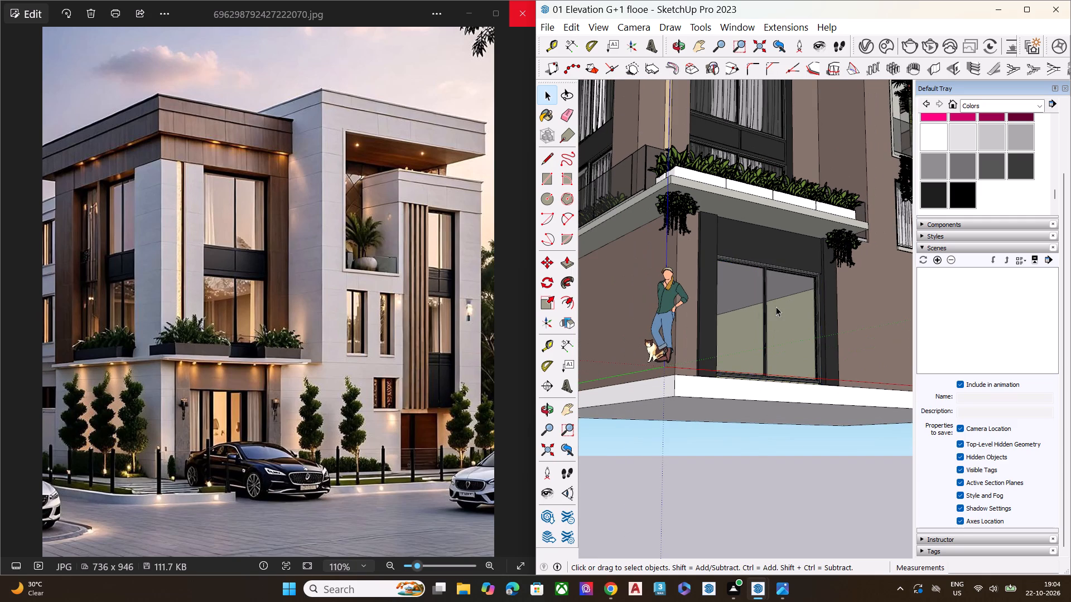
middle_click_drag(776, 307, 775, 406)
key("space")
left_click(783, 476)
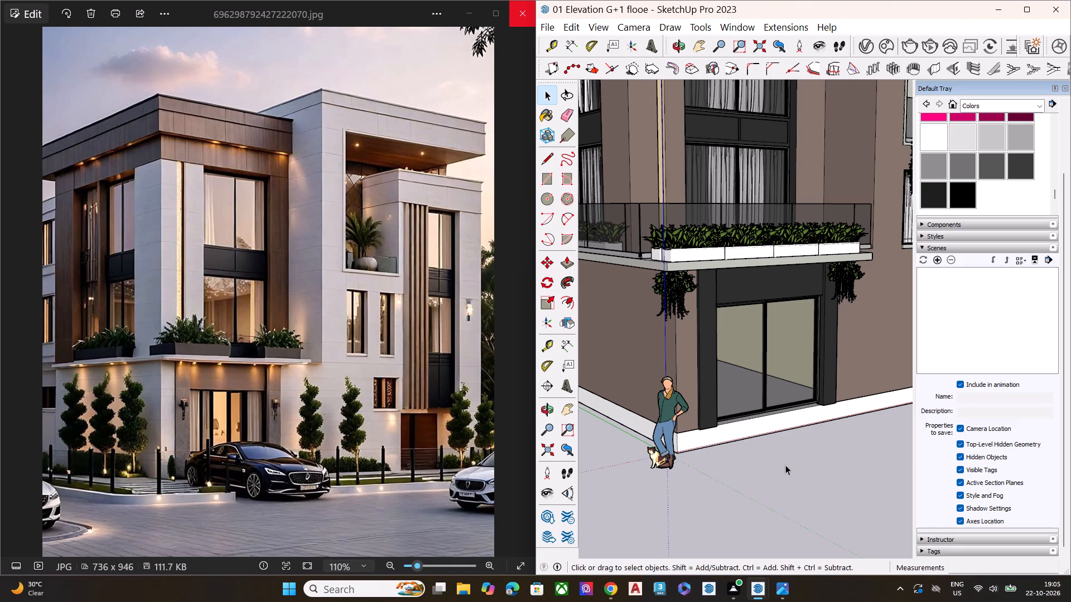
scroll(773, 422, "down", 5)
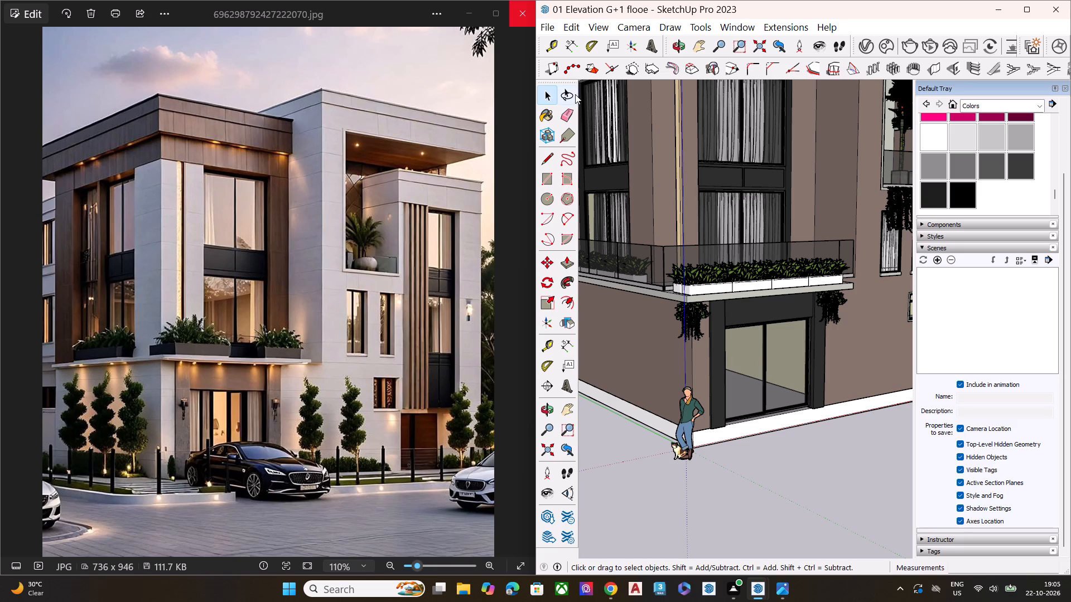
Turn on the display of back edges for the model.
left_click_drag(548, 25, 543, 17)
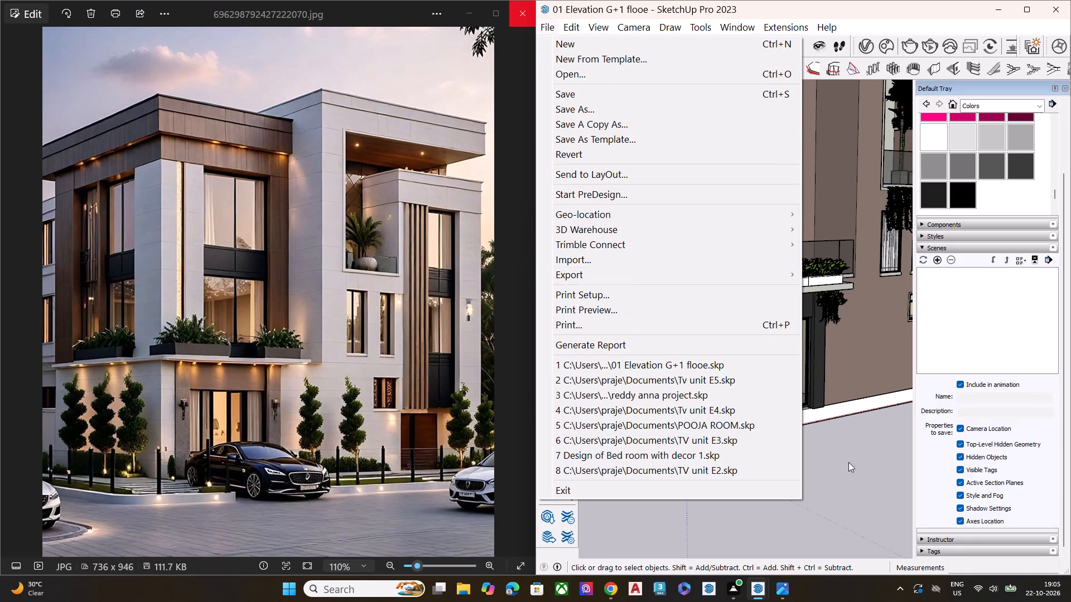
left_click(850, 463)
key("k")
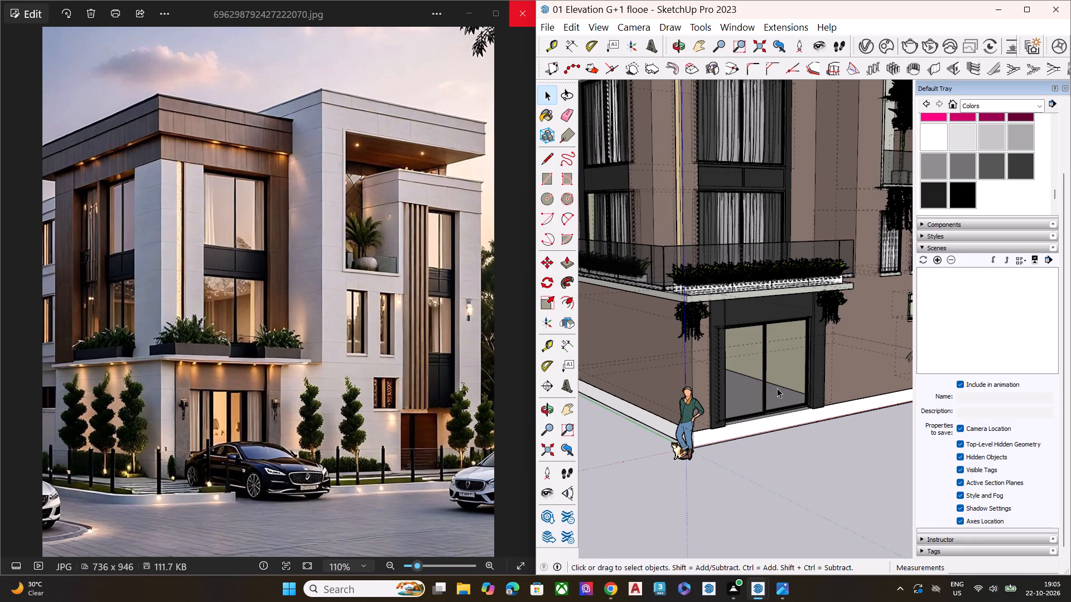
Examine the curtains behind the upper-floor side window, viewing the building from outside with back edges shown.
scroll(726, 478, "down", 5)
scroll(776, 463, "down", 7)
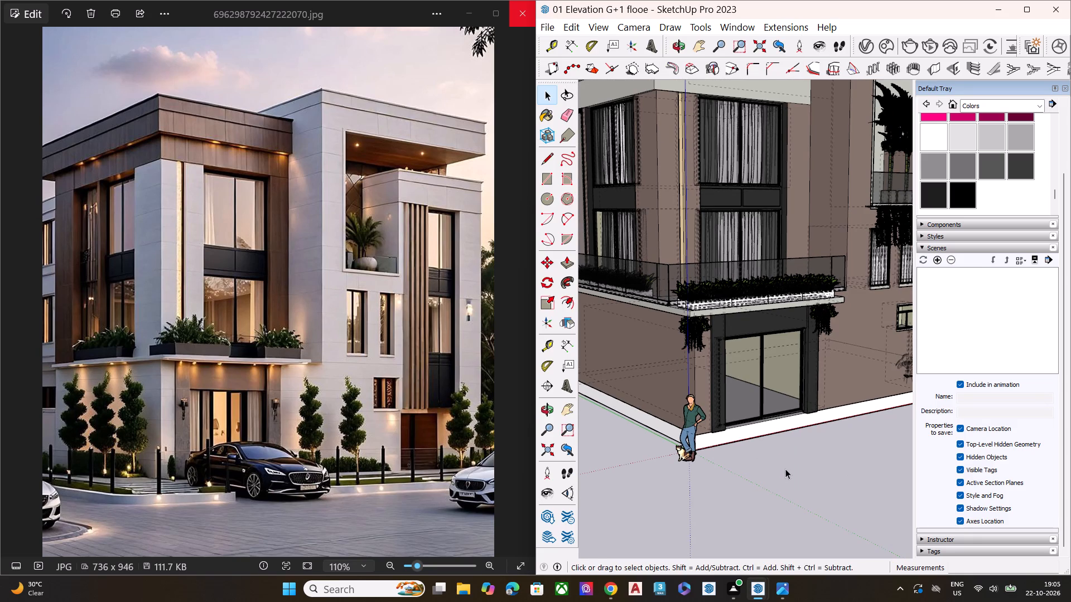
scroll(787, 464, "down", 17)
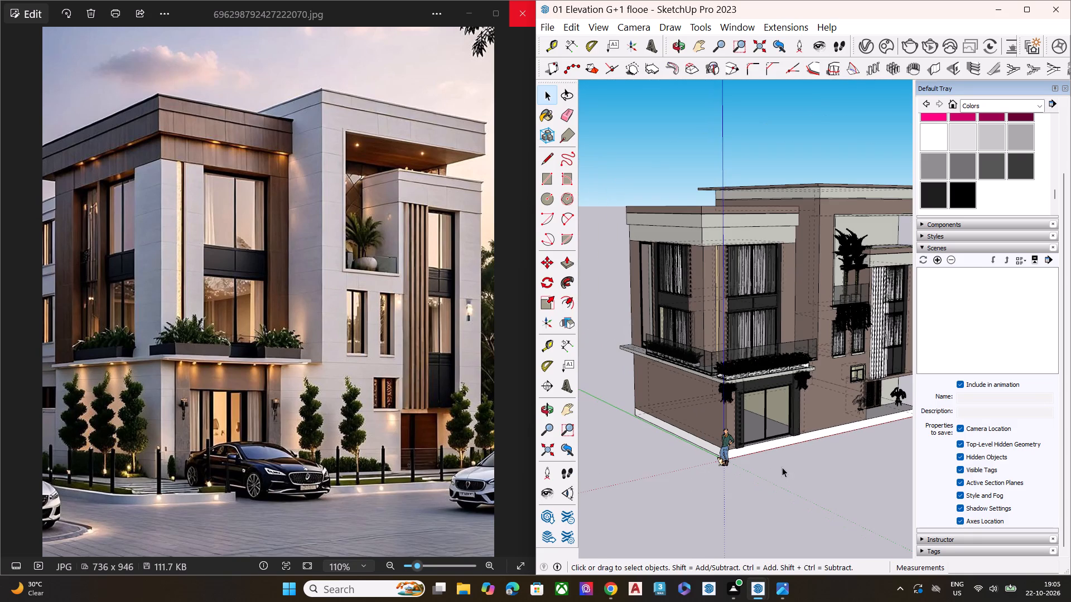
middle_click_drag(723, 289, 924, 236)
middle_click_drag(741, 313, 969, 290)
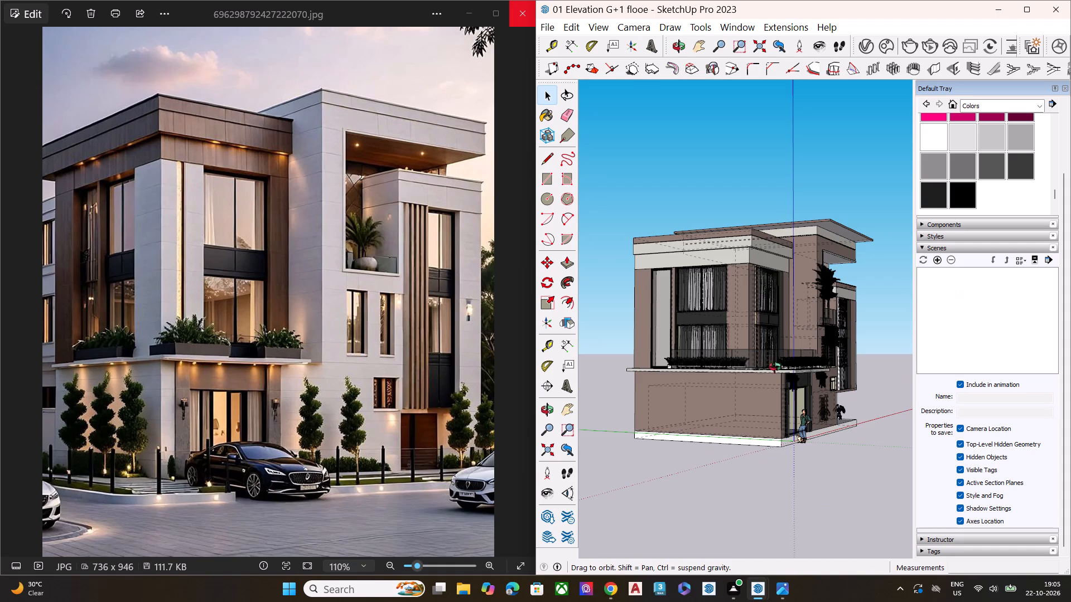
middle_click_drag(736, 375, 826, 366)
scroll(759, 306, "up", 13)
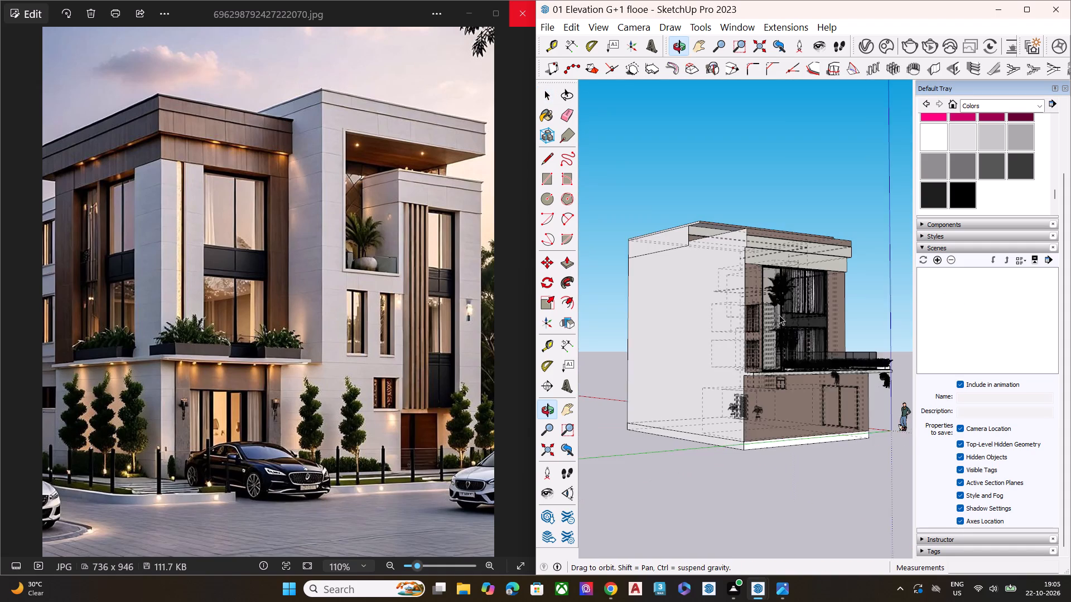
scroll(763, 289, "up", 2)
scroll(775, 290, "down", 1)
scroll(788, 292, "up", 7)
scroll(833, 284, "up", 7)
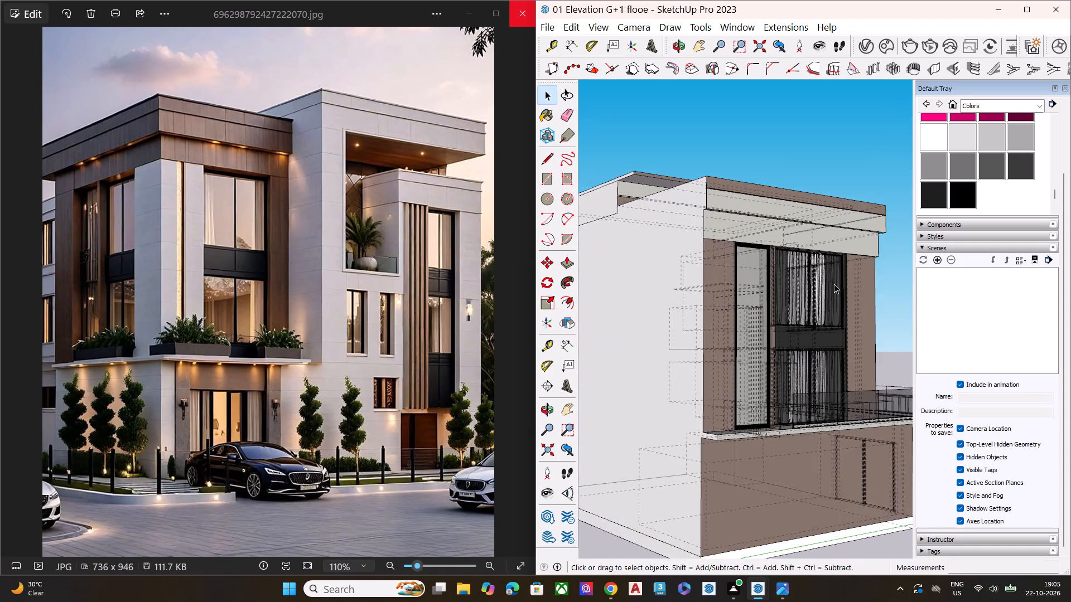
scroll(834, 284, "up", 1)
scroll(735, 313, "up", 1)
scroll(735, 313, "down", 3)
scroll(735, 313, "up", 9)
scroll(803, 286, "up", 4)
scroll(813, 290, "down", 1)
scroll(818, 291, "up", 3)
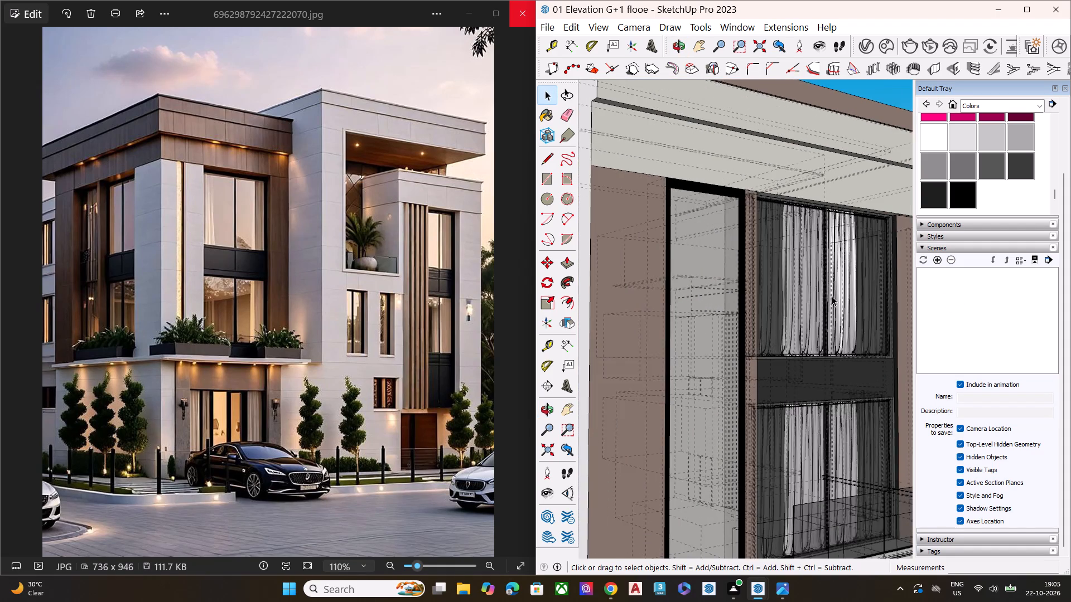
scroll(832, 296, "up", 13)
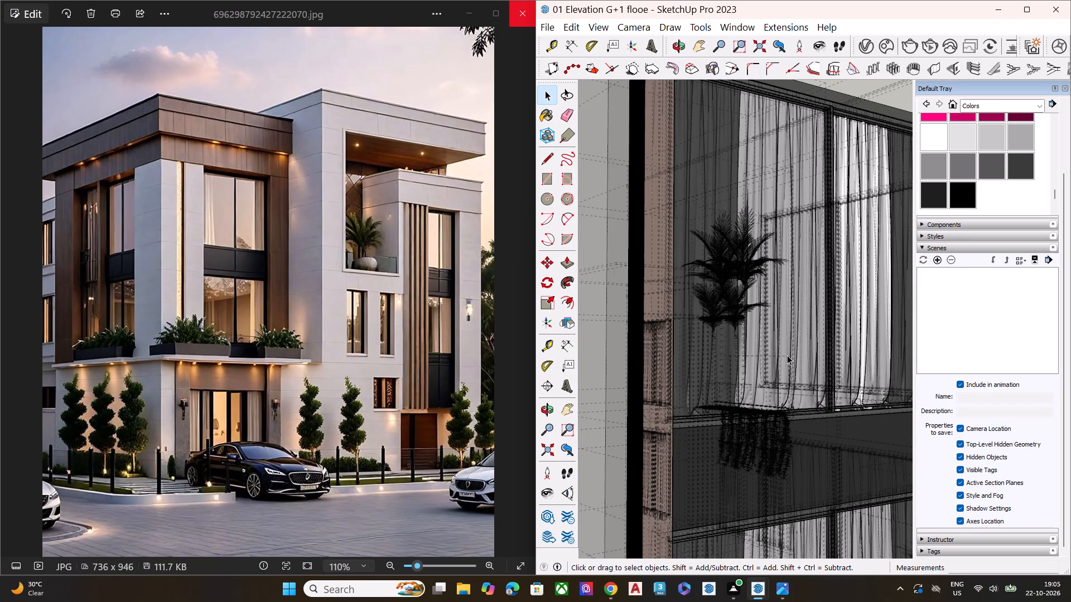
scroll(843, 221, "up", 5)
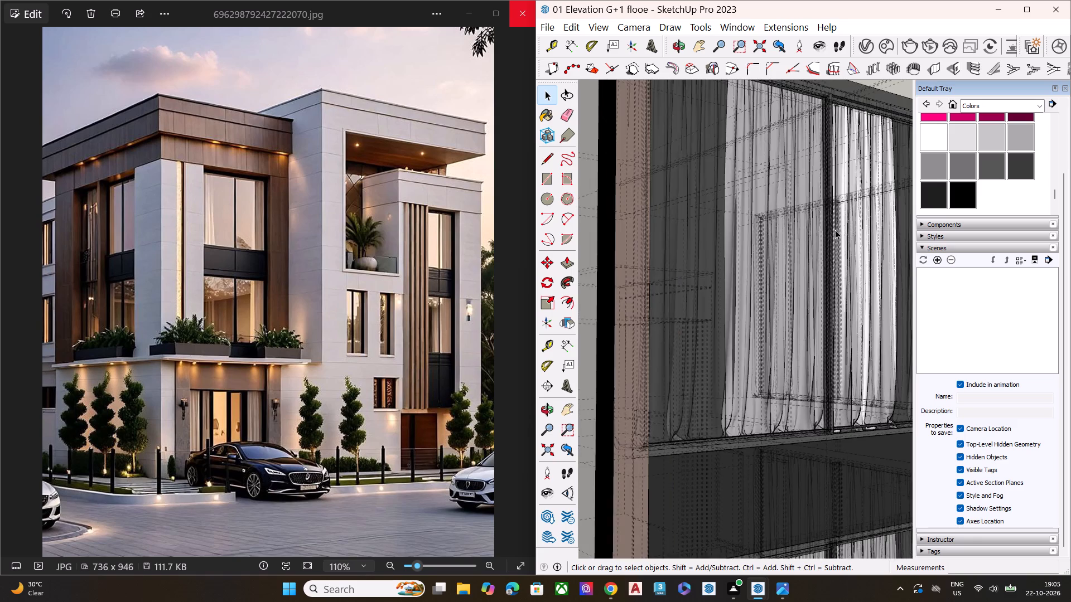
scroll(835, 230, "up", 2)
scroll(768, 341, "up", 3)
middle_click_drag(732, 359, 761, 355)
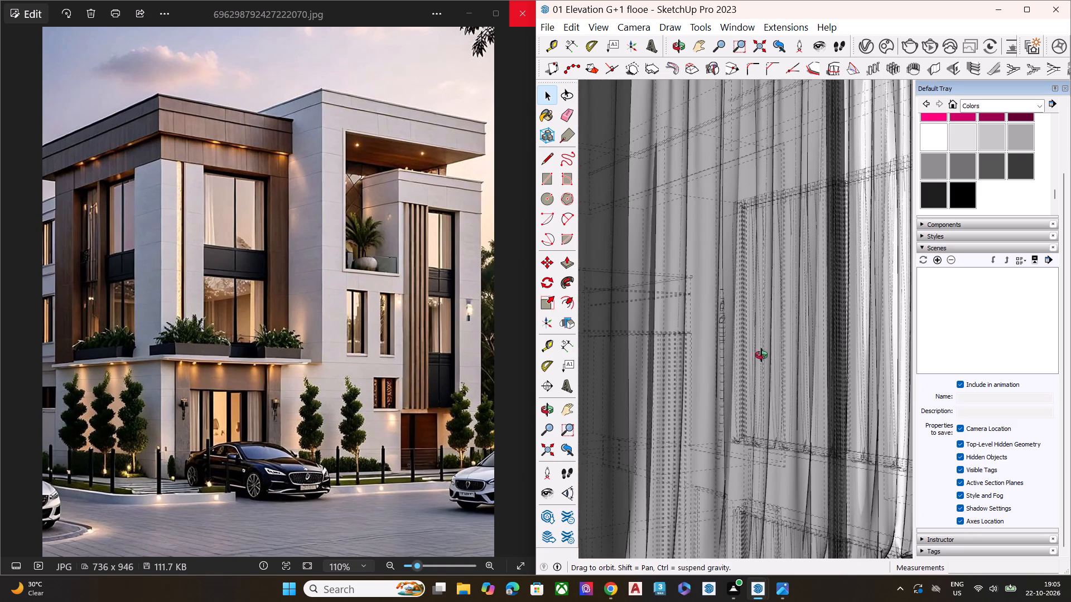
middle_click_drag(761, 355, 867, 372)
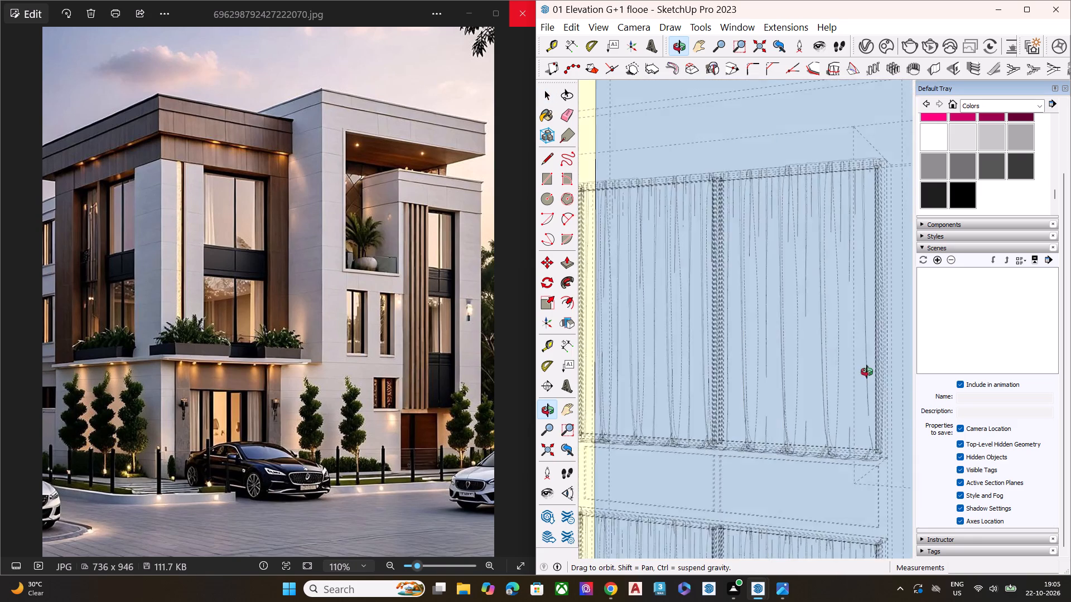
middle_click_drag(867, 372, 833, 372)
scroll(833, 372, "up", 1)
scroll(663, 353, "down", 11)
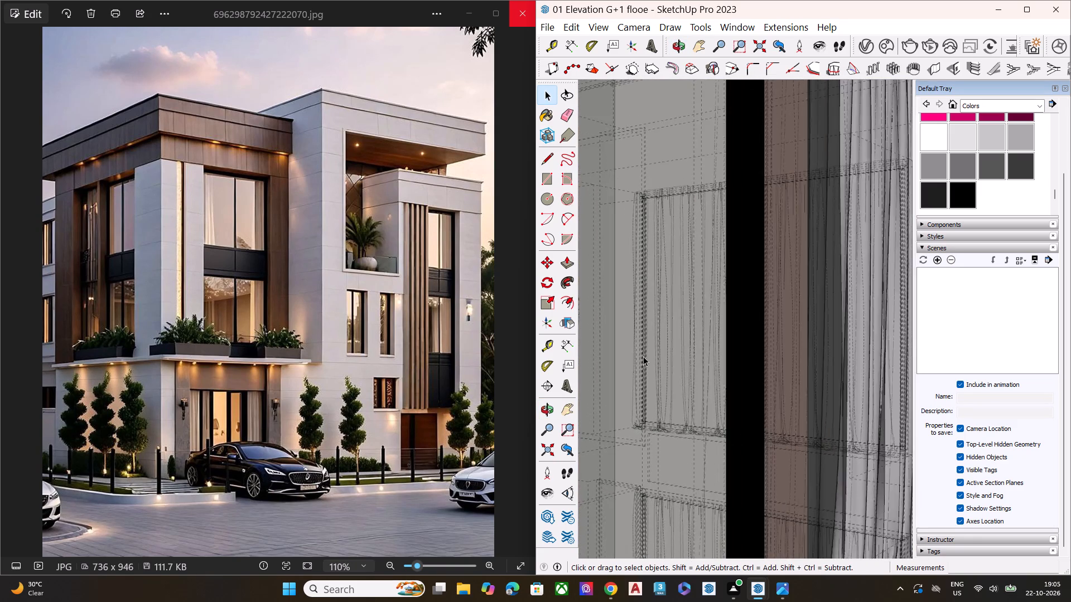
scroll(643, 356, "down", 18)
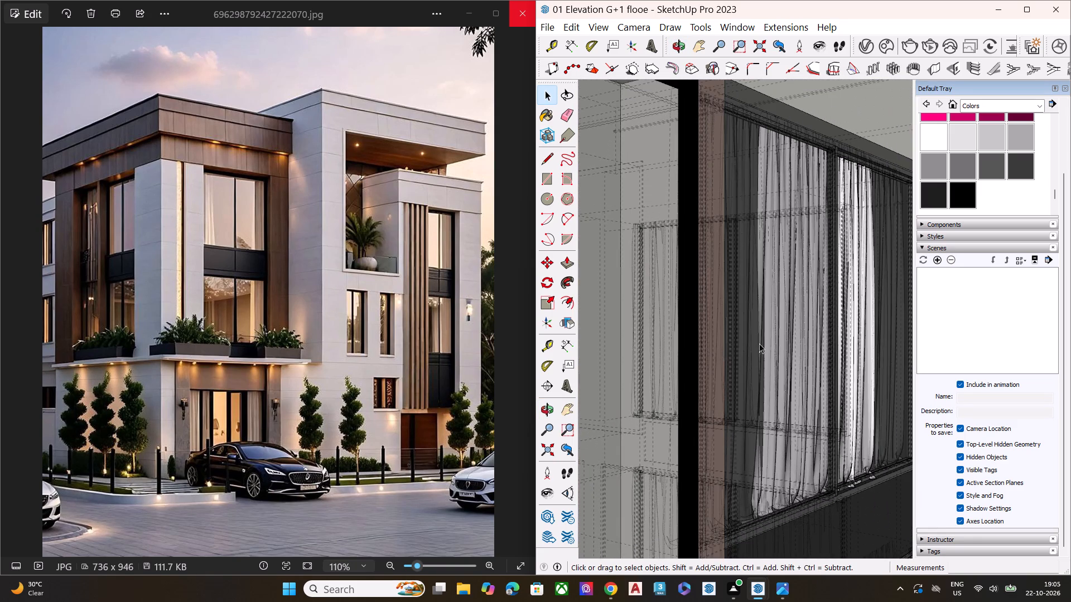
Inspect the upper side window's curtain folds at close range, passing through the glass, and select the curtain.
scroll(827, 331, "up", 6)
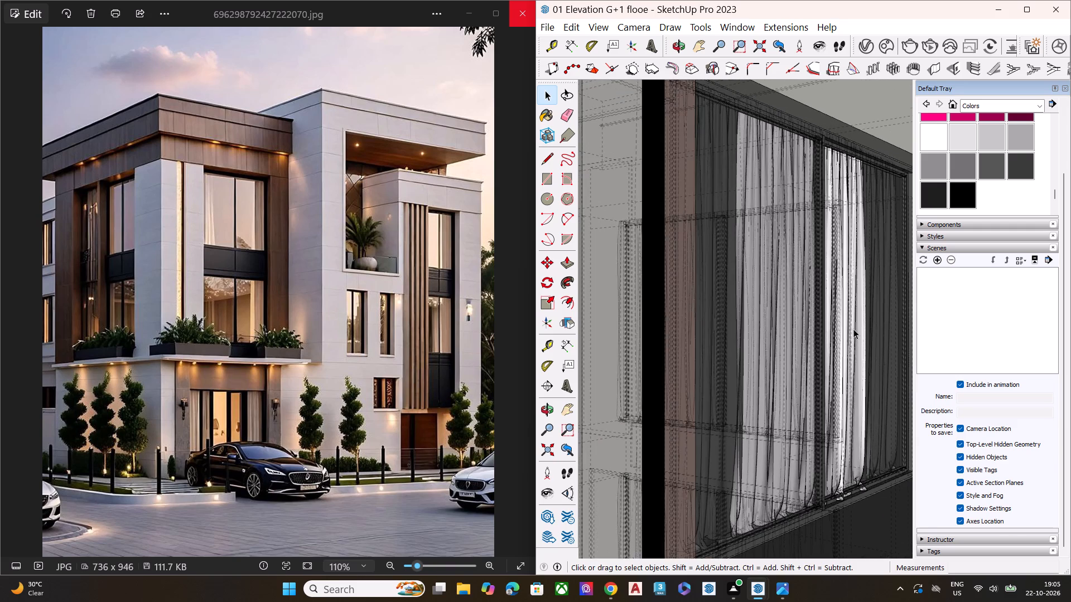
scroll(853, 329, "up", 6)
scroll(793, 357, "up", 1)
scroll(728, 354, "up", 3)
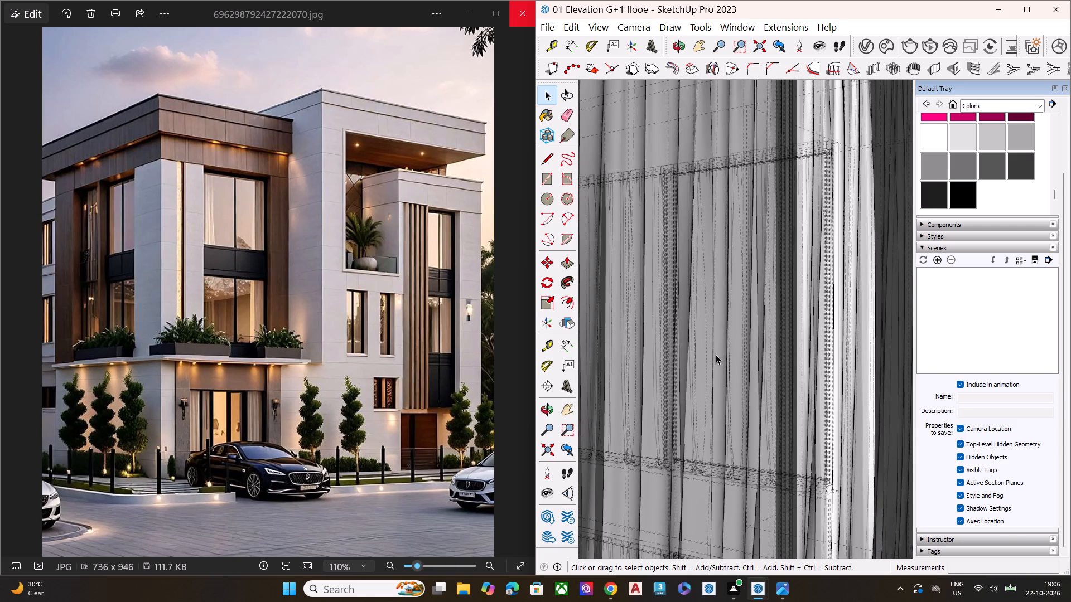
scroll(716, 355, "up", 6)
middle_click_drag(715, 353, 746, 344)
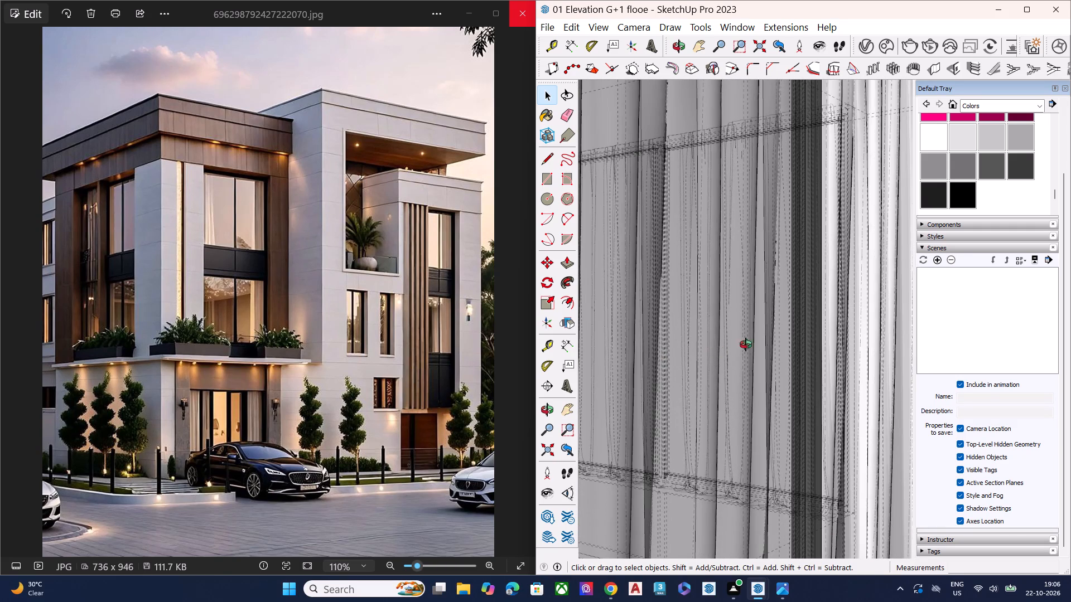
middle_click_drag(746, 344, 946, 317)
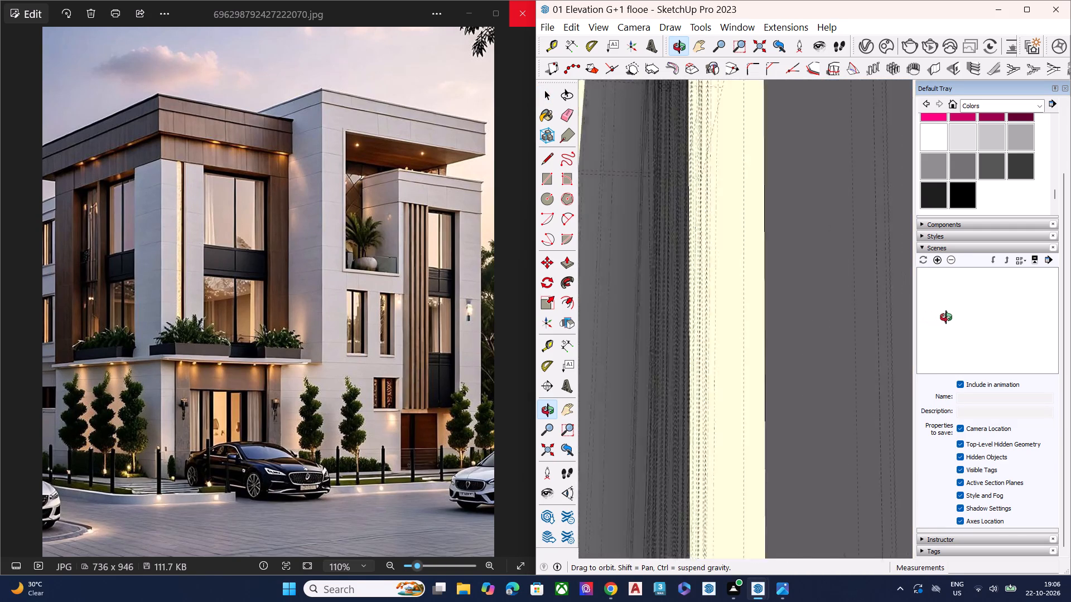
middle_click_drag(946, 317, 738, 329)
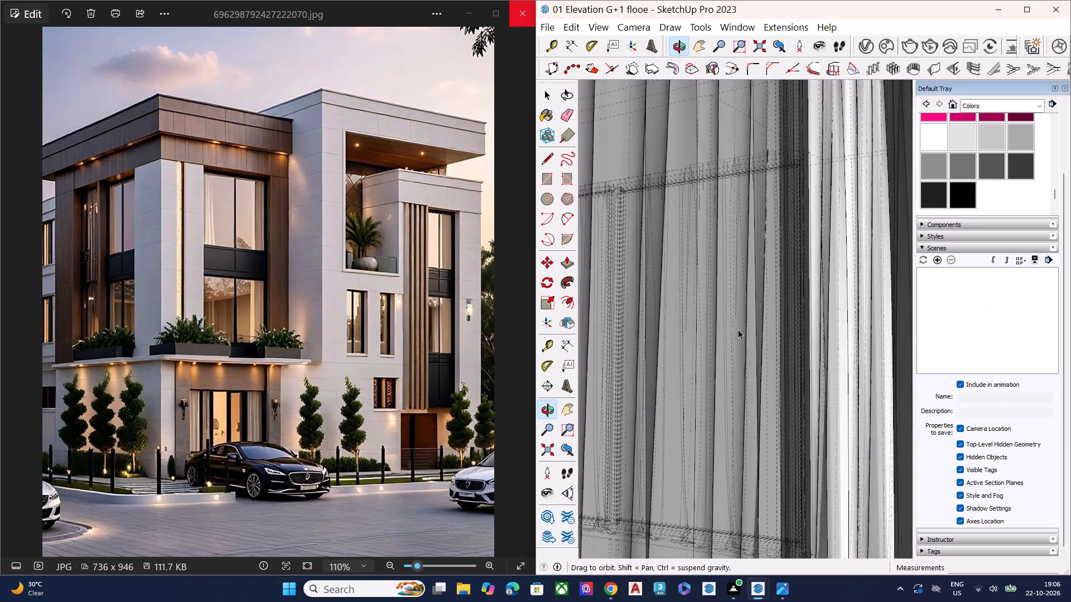
scroll(740, 328, "up", 10)
scroll(785, 359, "up", 12)
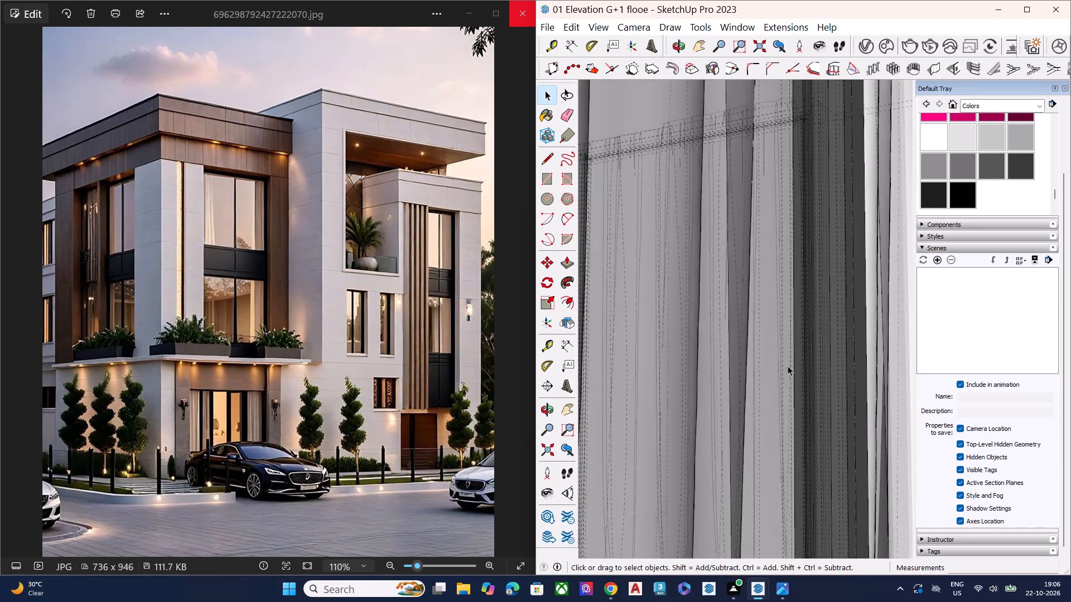
scroll(729, 347, "up", 3)
scroll(729, 346, "down", 1)
scroll(729, 346, "up", 7)
middle_click_drag(729, 346, 787, 344)
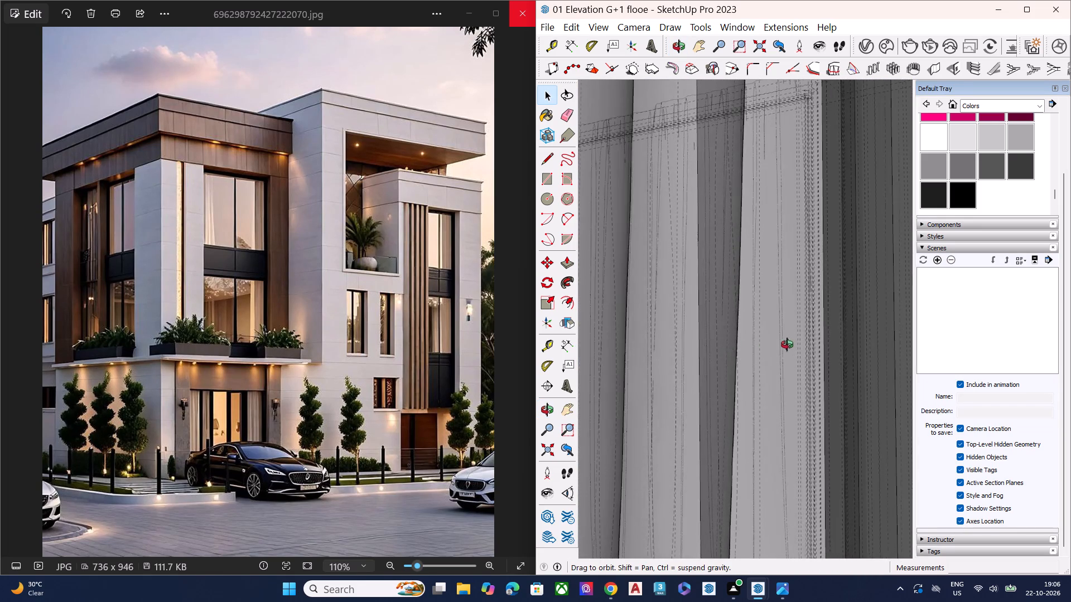
middle_click_drag(787, 344, 969, 331)
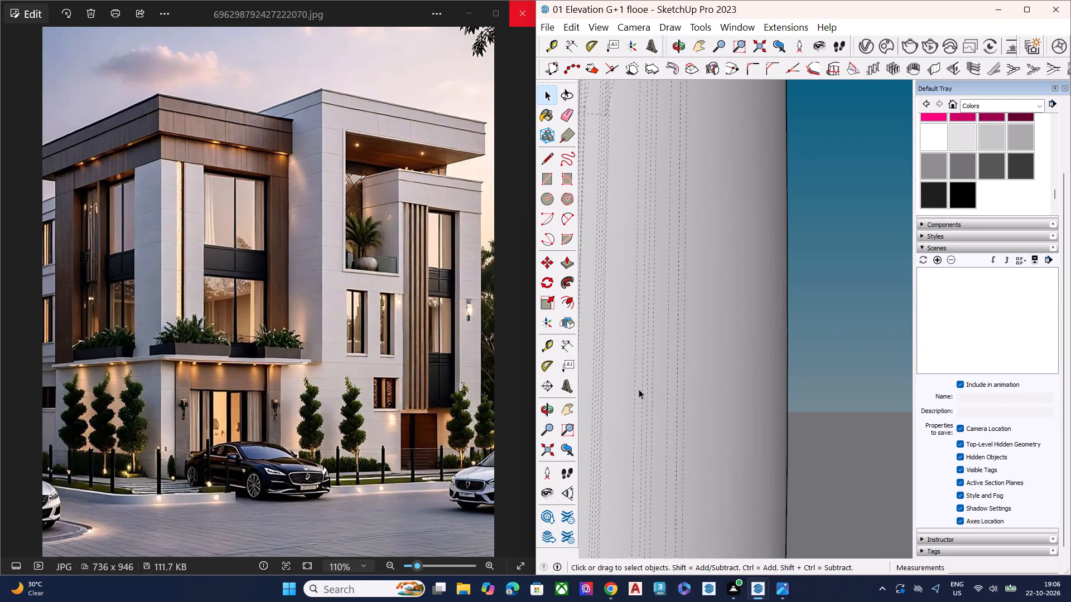
key("h")
left_click_drag(623, 392, 848, 379)
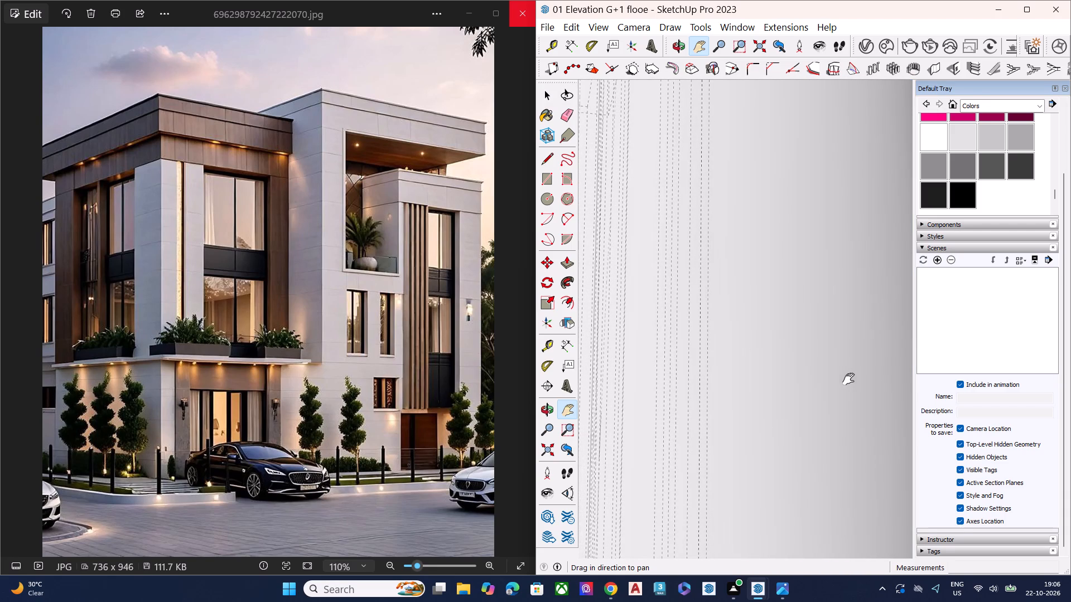
key("space")
left_click(770, 387)
scroll(770, 387, "down", 7)
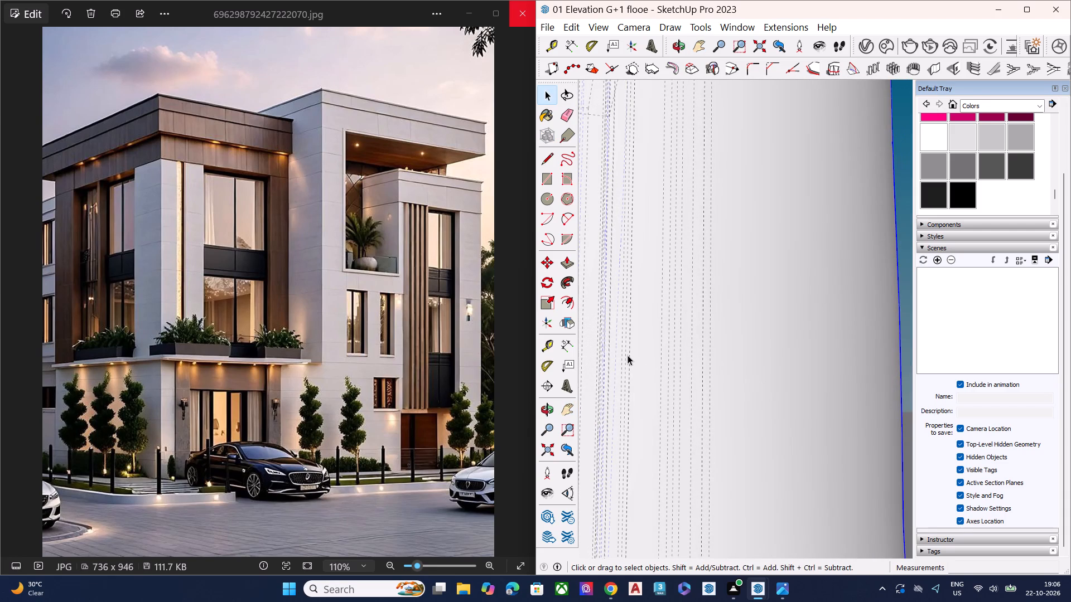
key("h")
left_click_drag(633, 382, 907, 355)
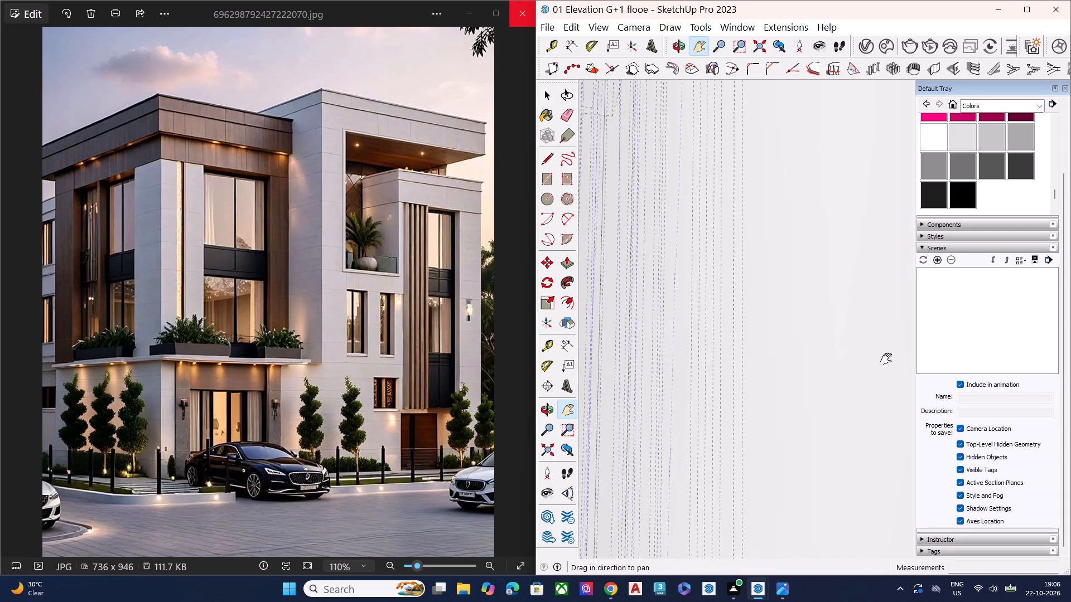
left_click_drag(670, 362, 874, 342)
left_click_drag(548, 368, 860, 357)
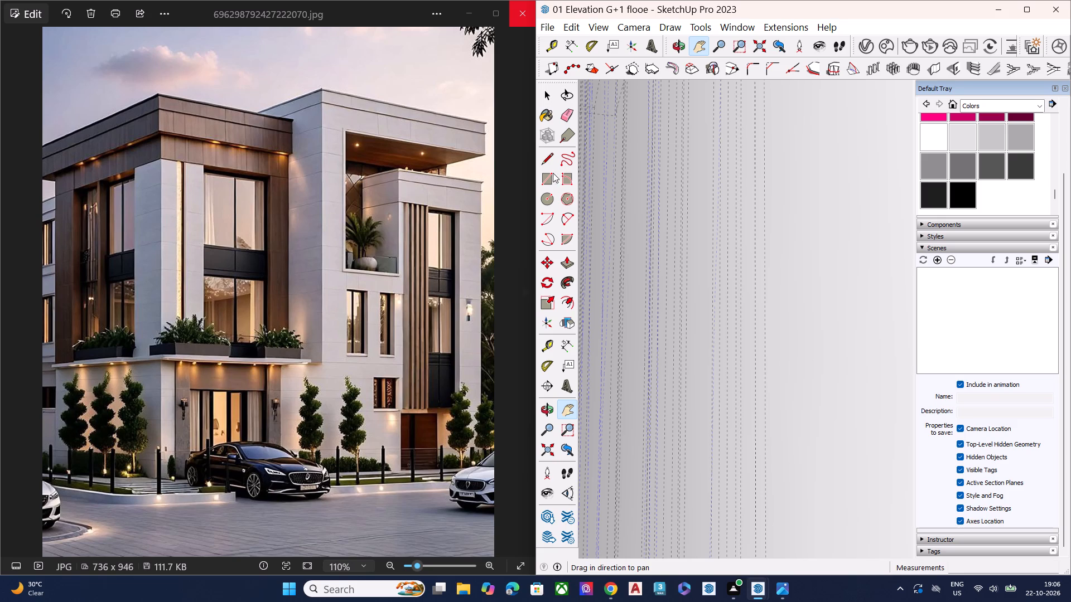
Show the whole model, clear the selection and turn off the display of back edges.
left_click(548, 453)
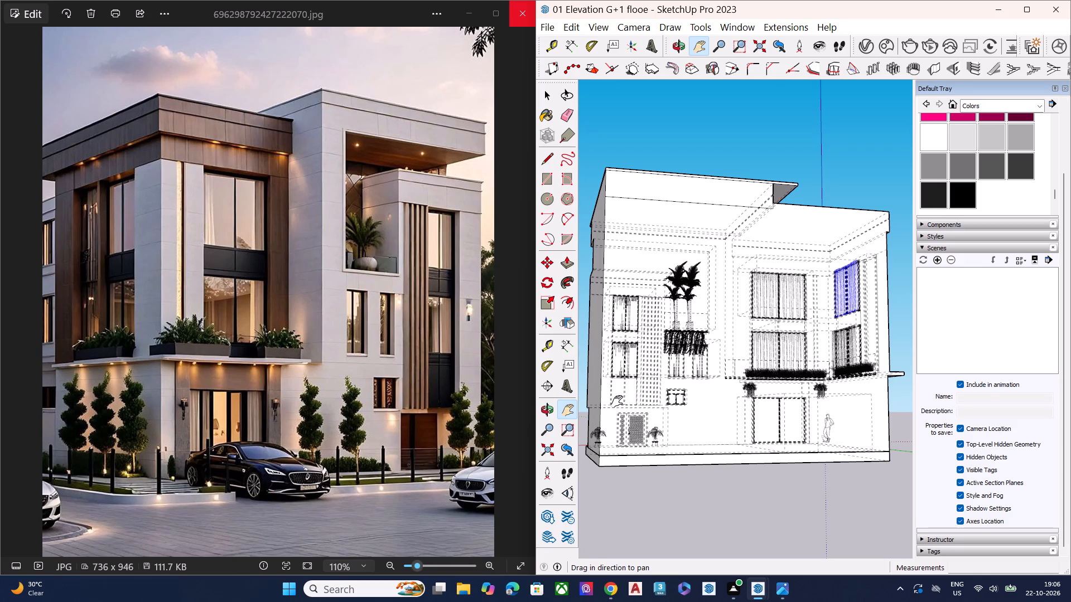
key("space")
left_click(702, 528)
middle_click_drag(784, 389, 794, 464)
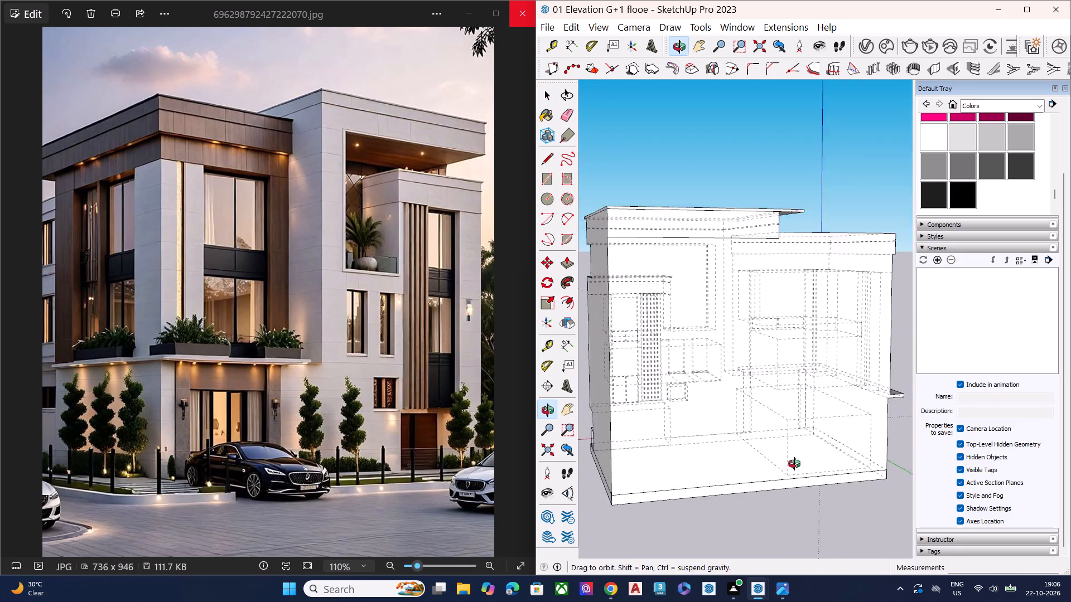
middle_click_drag(794, 464, 790, 494)
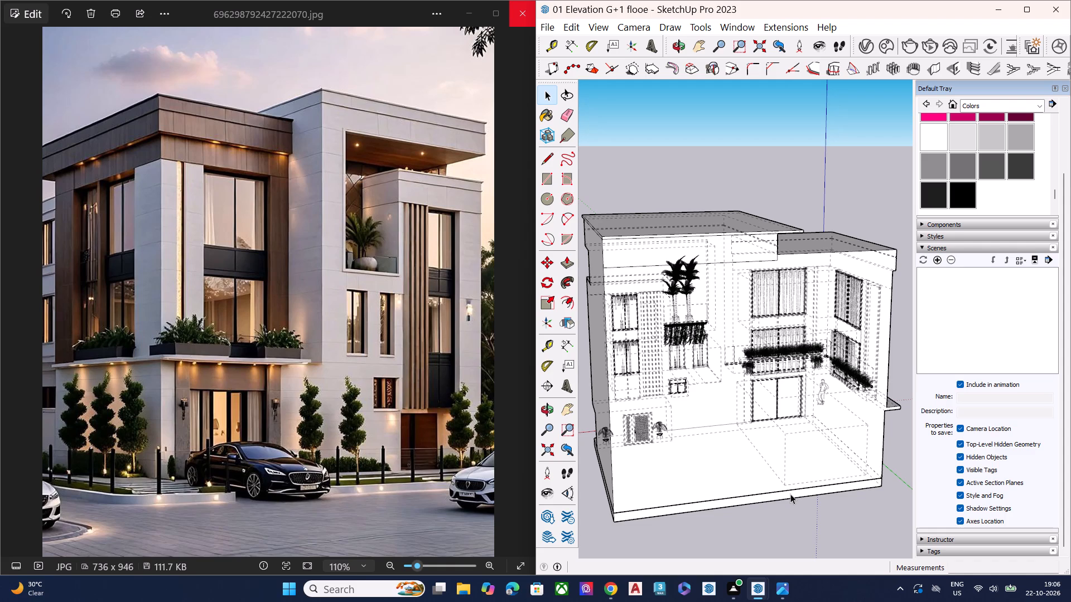
left_click(797, 514)
key("space")
type("k")
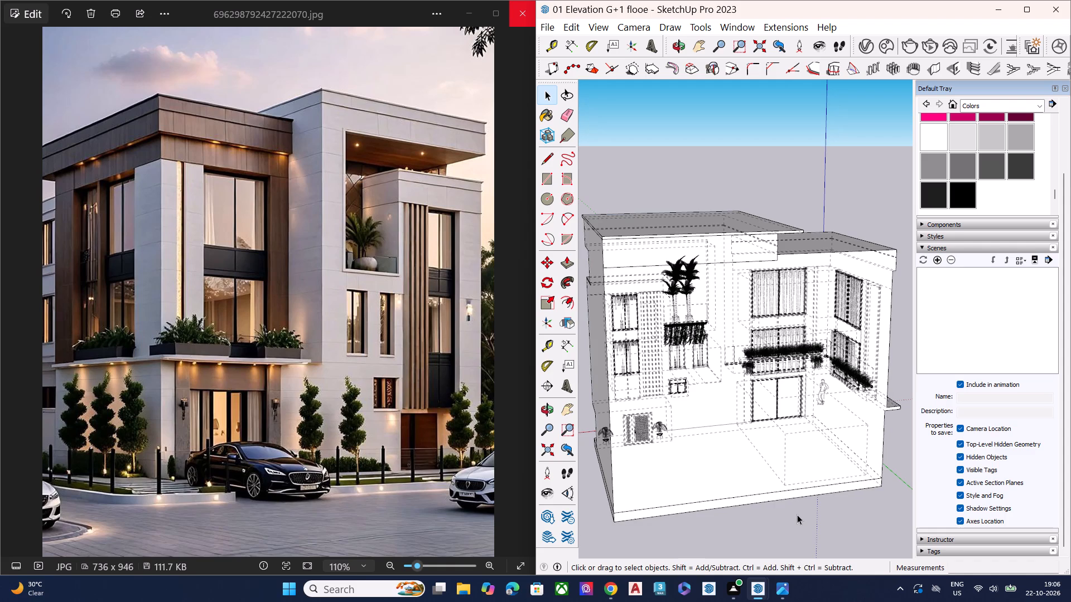
Move the curtain behind the upper-floor side window about 3 1/2" so its bottom folds sit inside the frame.
middle_click_drag(845, 419, 623, 430)
scroll(845, 419, "up", 1)
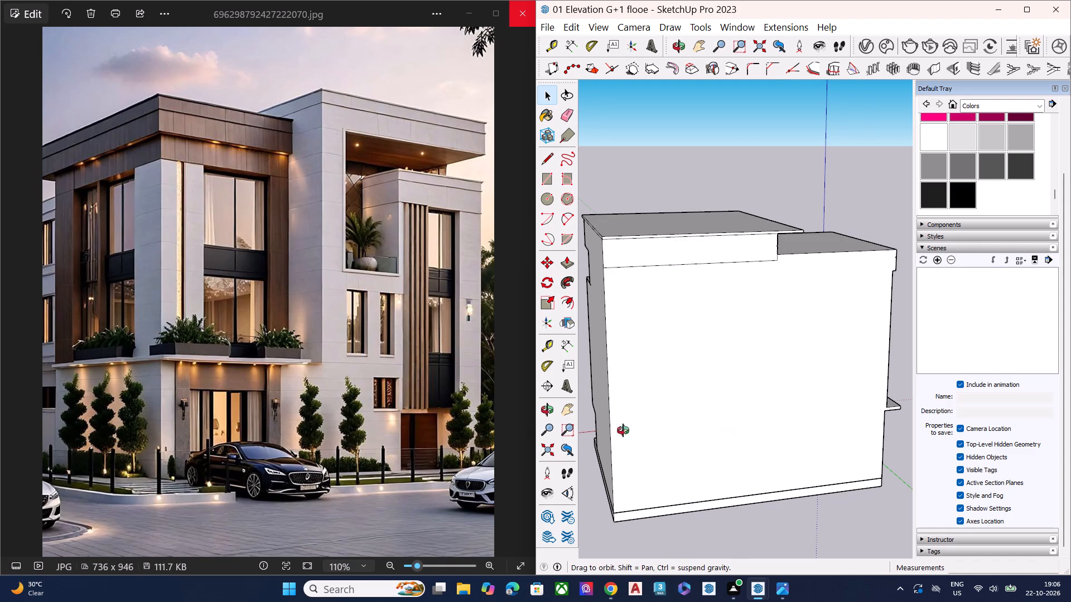
middle_click_drag(623, 430, 591, 430)
middle_click_drag(788, 413, 599, 411)
scroll(688, 330, "up", 2)
scroll(718, 274, "up", 9)
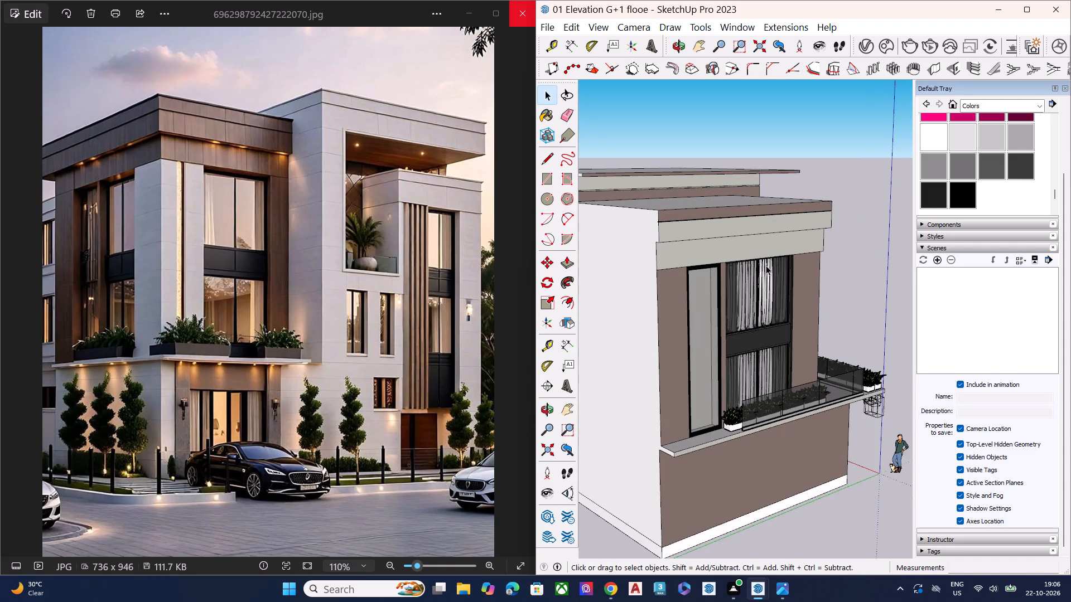
scroll(795, 255, "up", 8)
scroll(771, 389, "up", 1)
scroll(770, 389, "down", 1)
scroll(769, 390, "up", 3)
scroll(766, 390, "down", 1)
scroll(766, 390, "up", 3)
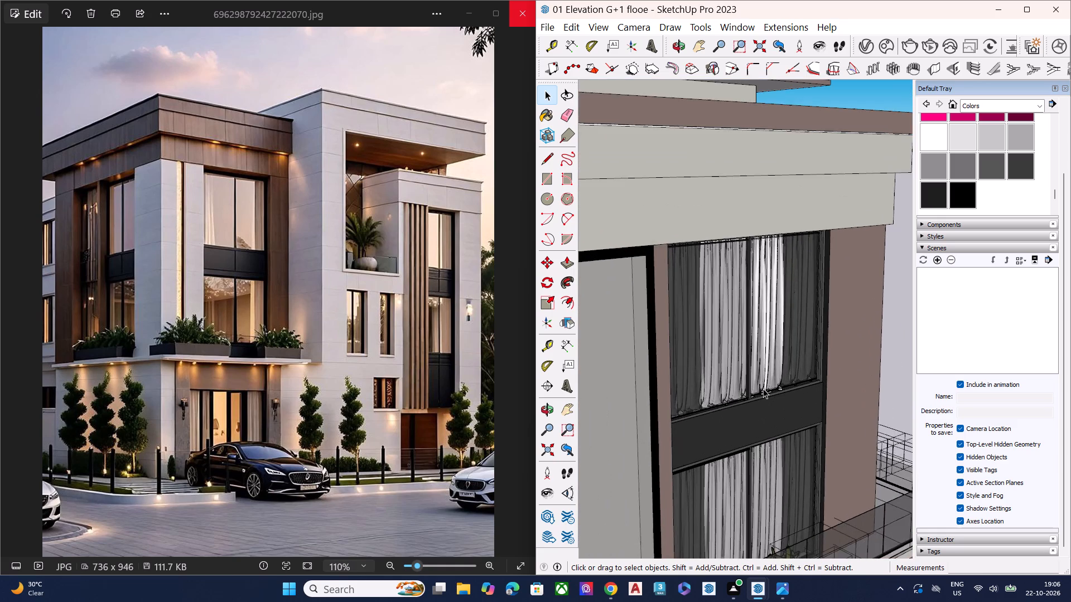
scroll(763, 389, "up", 3)
scroll(779, 340, "up", 10)
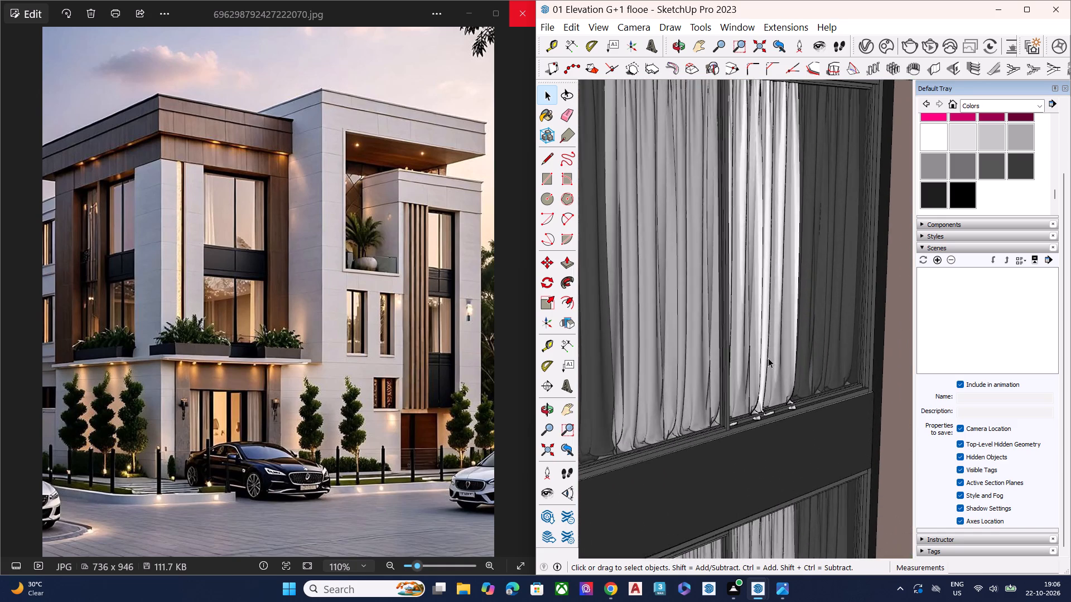
scroll(761, 381, "up", 8)
left_click(763, 408)
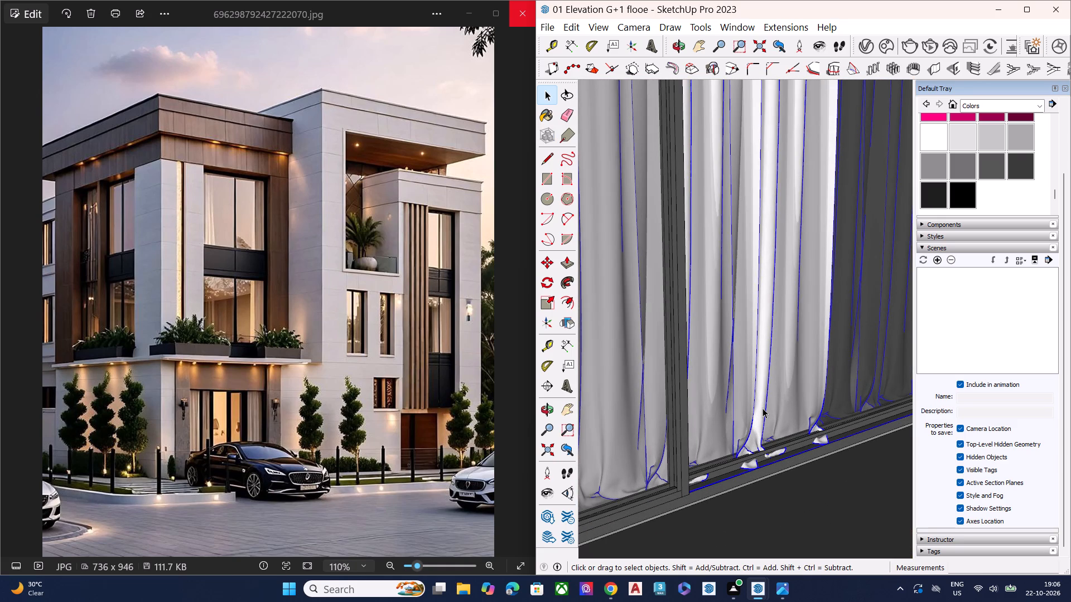
scroll(763, 408, "down", 5)
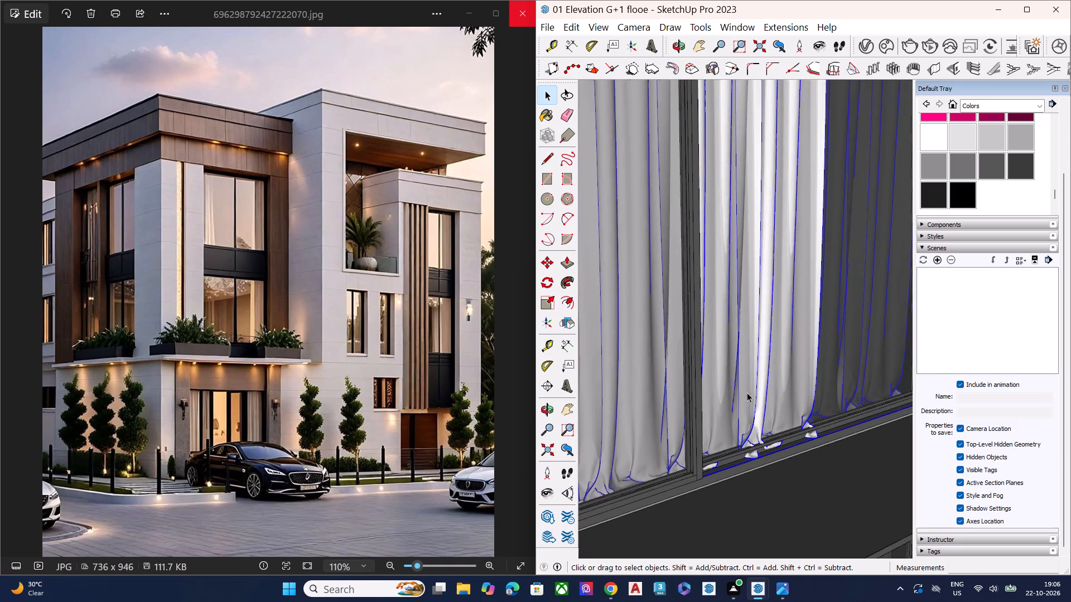
scroll(746, 392, "down", 11)
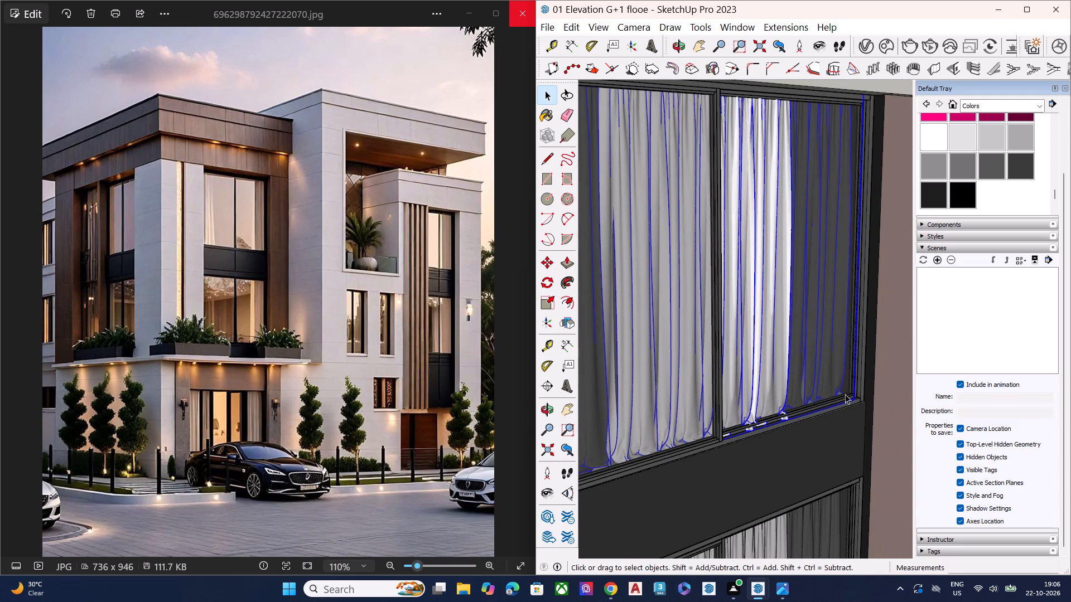
key("m")
scroll(852, 401, "up", 1)
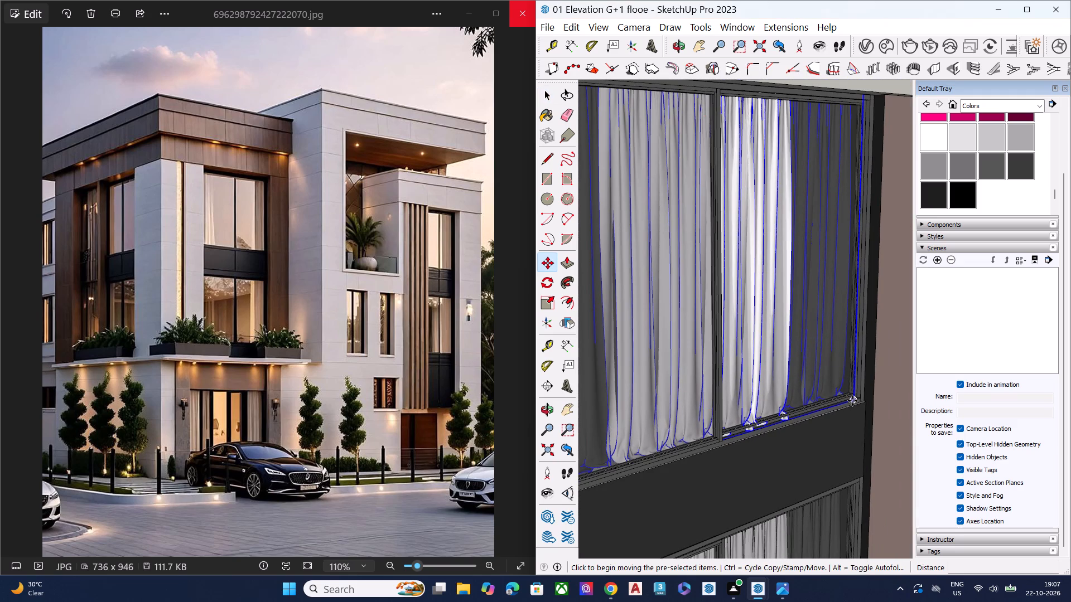
scroll(852, 401, "up", 7)
scroll(805, 423, "up", 4)
scroll(811, 424, "down", 1)
scroll(812, 424, "up", 6)
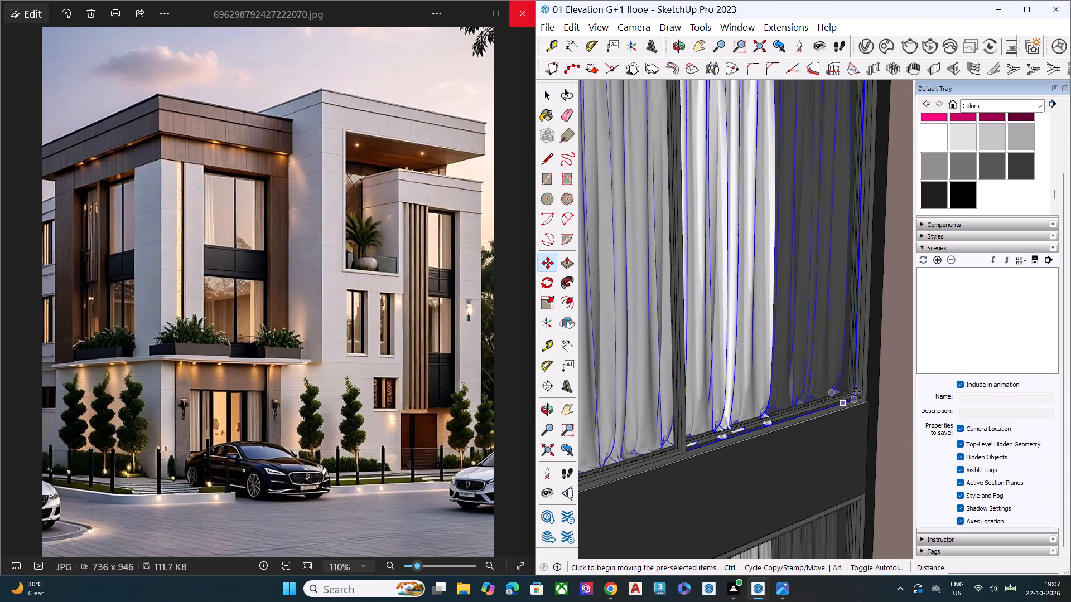
left_click(858, 399)
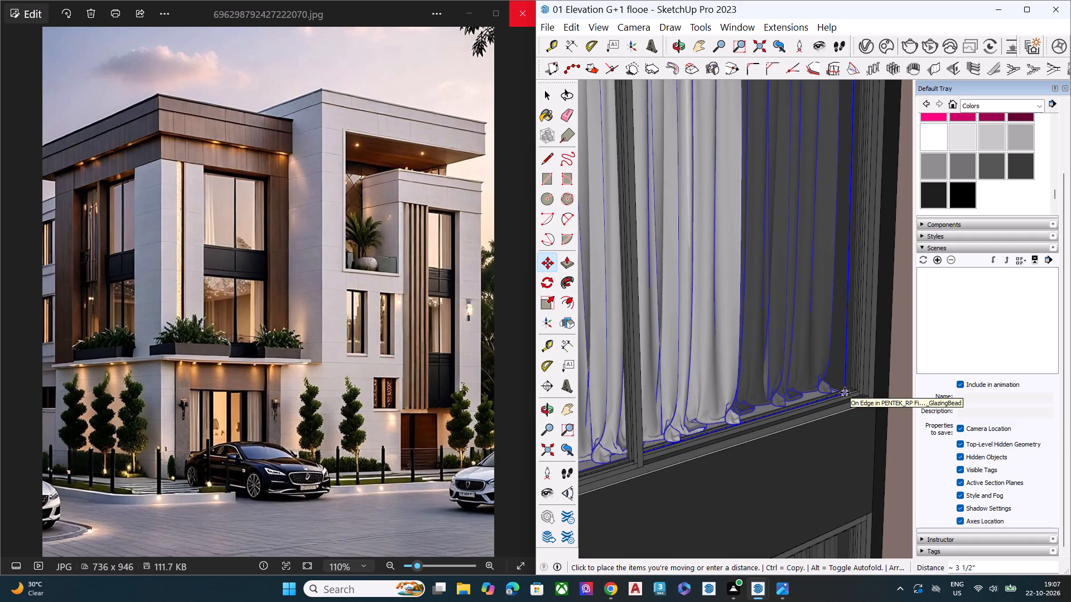
left_click(845, 392)
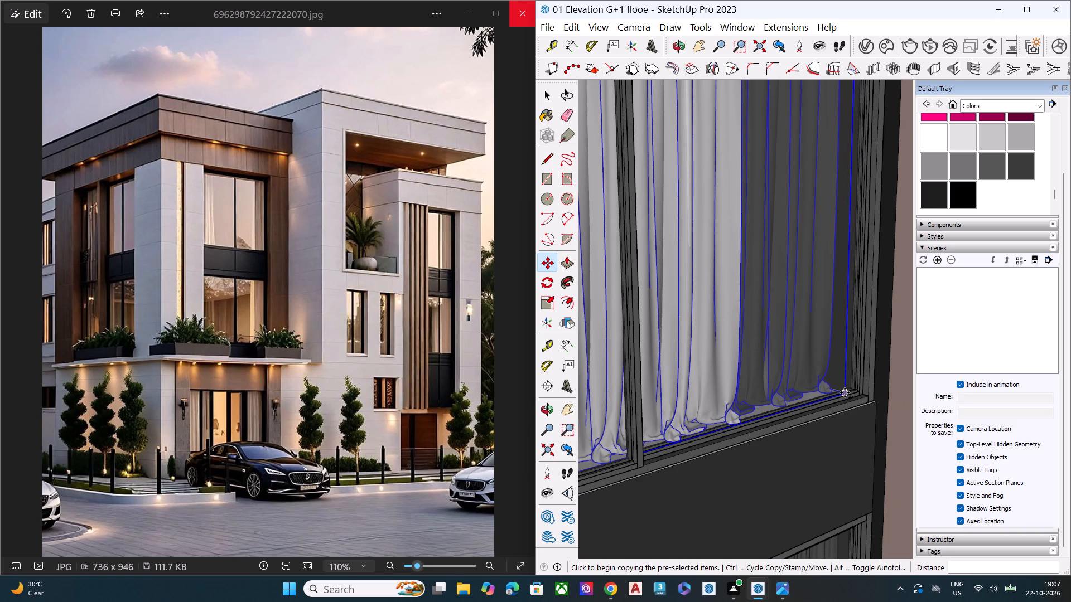
Examine the fit of the moved curtain behind the upper side window, from close range and from farther outside.
scroll(715, 333, "down", 7)
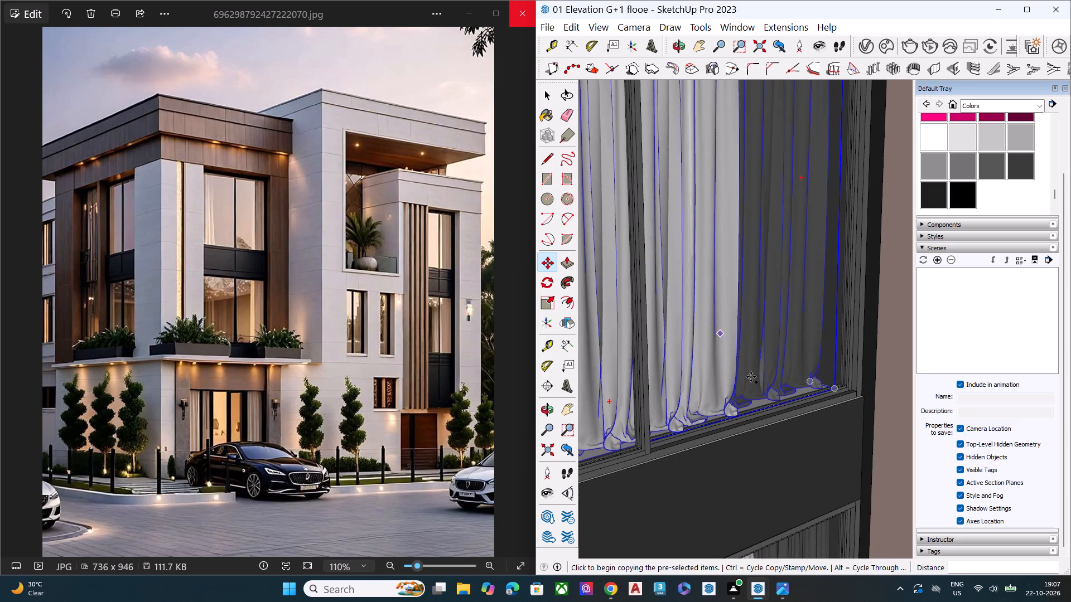
scroll(826, 366, "down", 7)
scroll(756, 344, "down", 6)
scroll(760, 339, "up", 2)
scroll(760, 339, "down", 2)
scroll(758, 343, "up", 1)
scroll(758, 343, "down", 1)
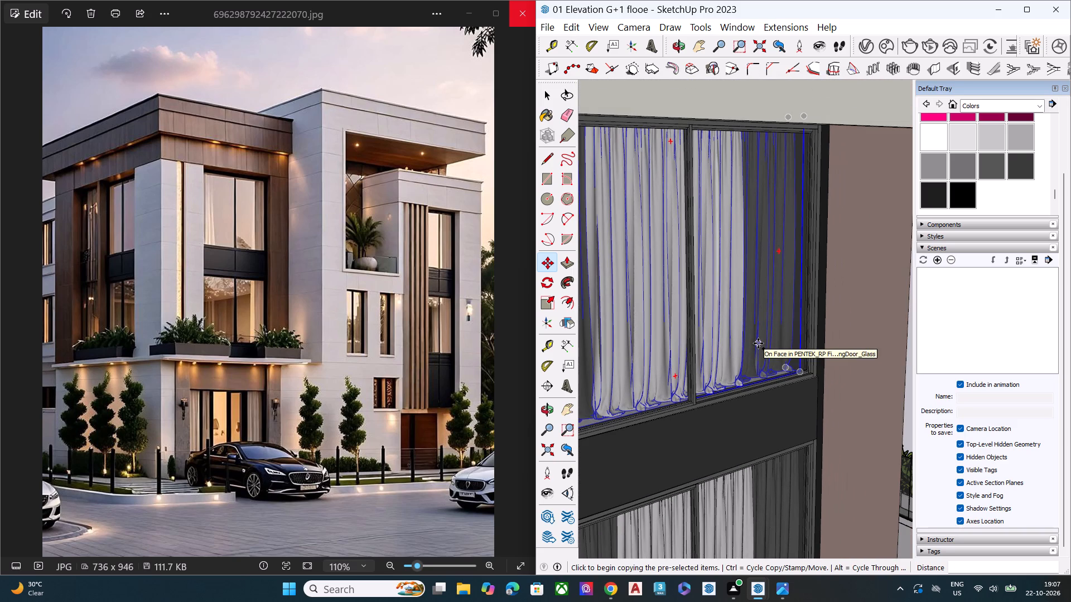
scroll(752, 336, "down", 9)
scroll(778, 253, "down", 12)
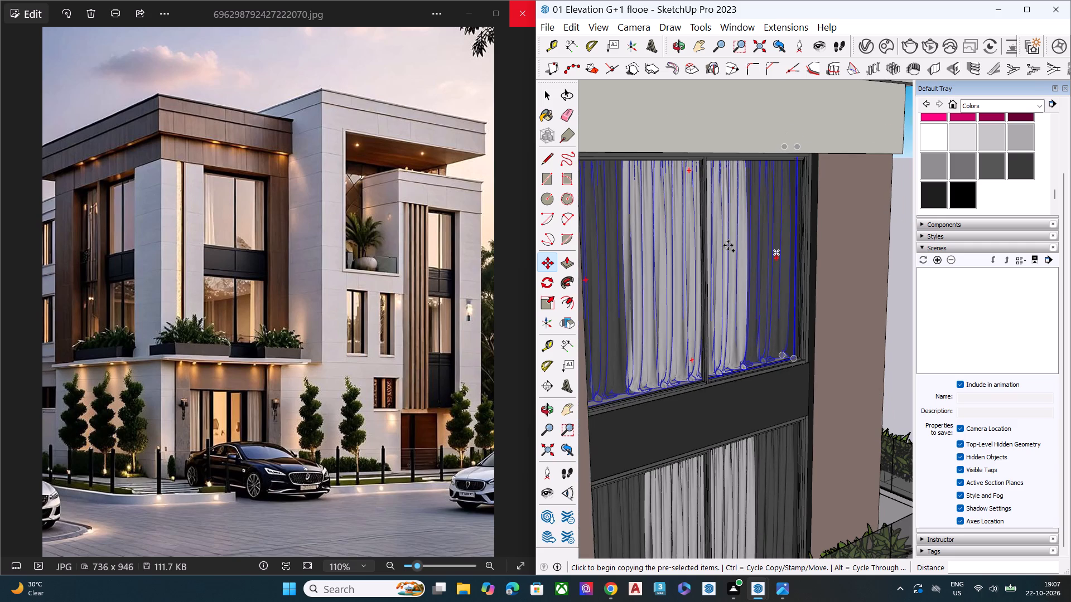
scroll(728, 245, "down", 17)
scroll(710, 250, "up", 2)
scroll(710, 250, "down", 6)
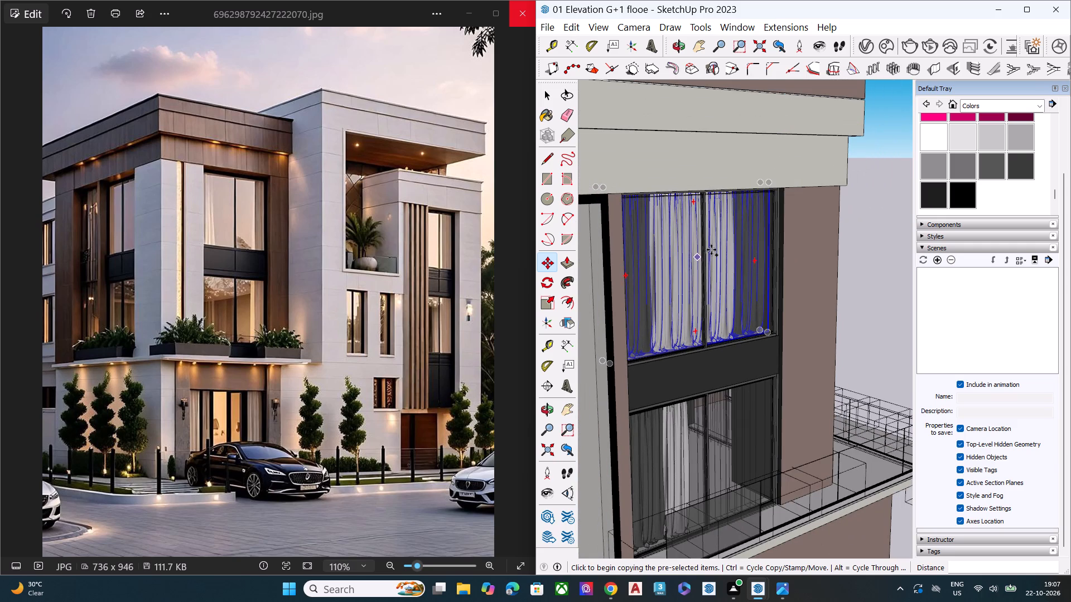
scroll(736, 278, "down", 8)
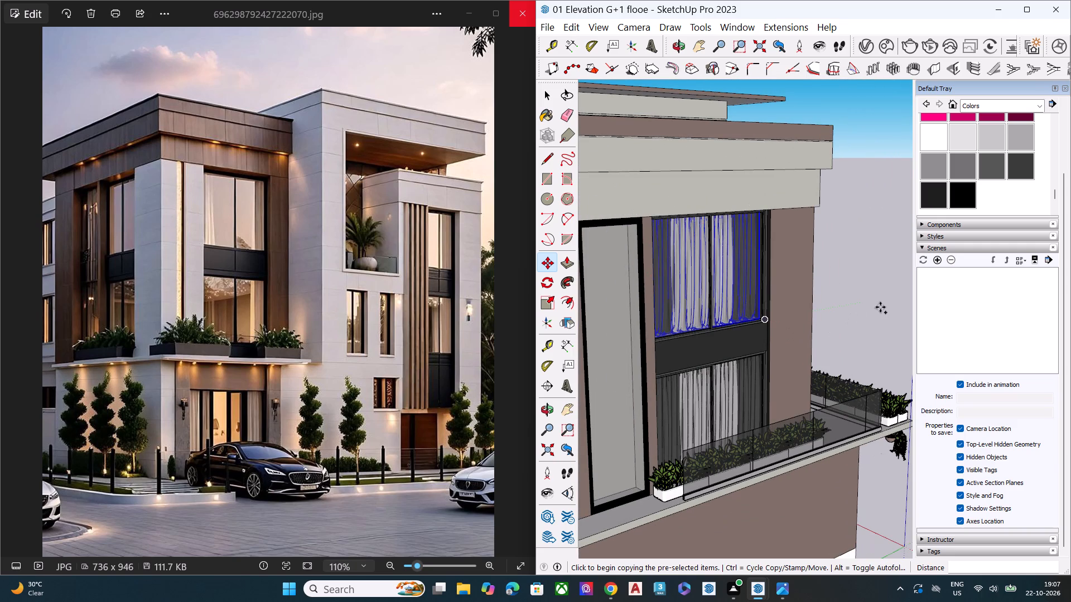
Copy the upper side window's curtain about 30' 10" along the green axis into the open space beyond the building.
middle_click_drag(876, 312, 682, 409)
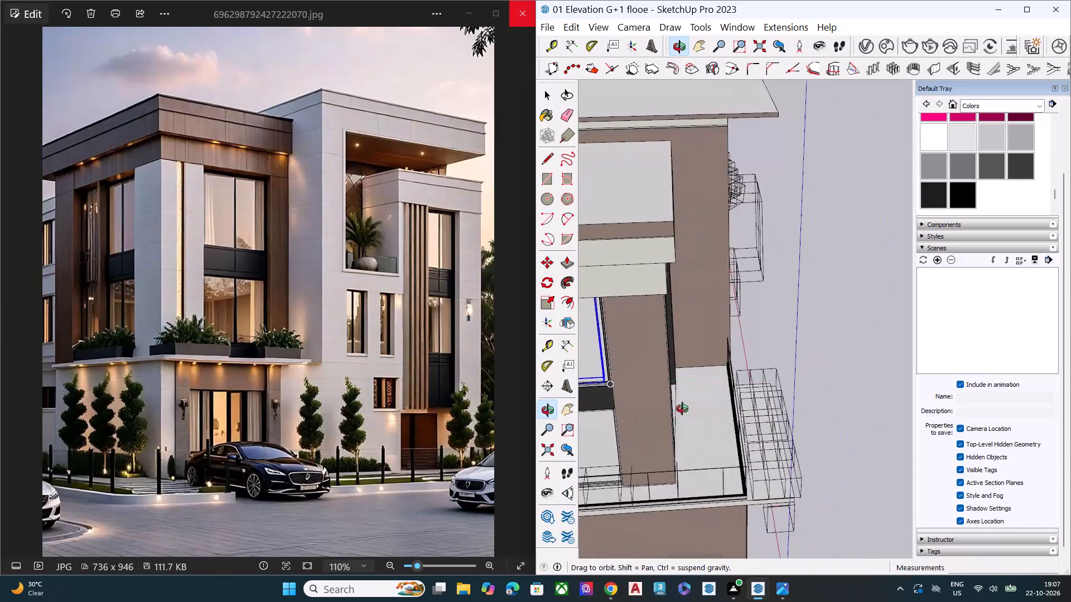
middle_click_drag(682, 409, 626, 357)
scroll(848, 340, "down", 8)
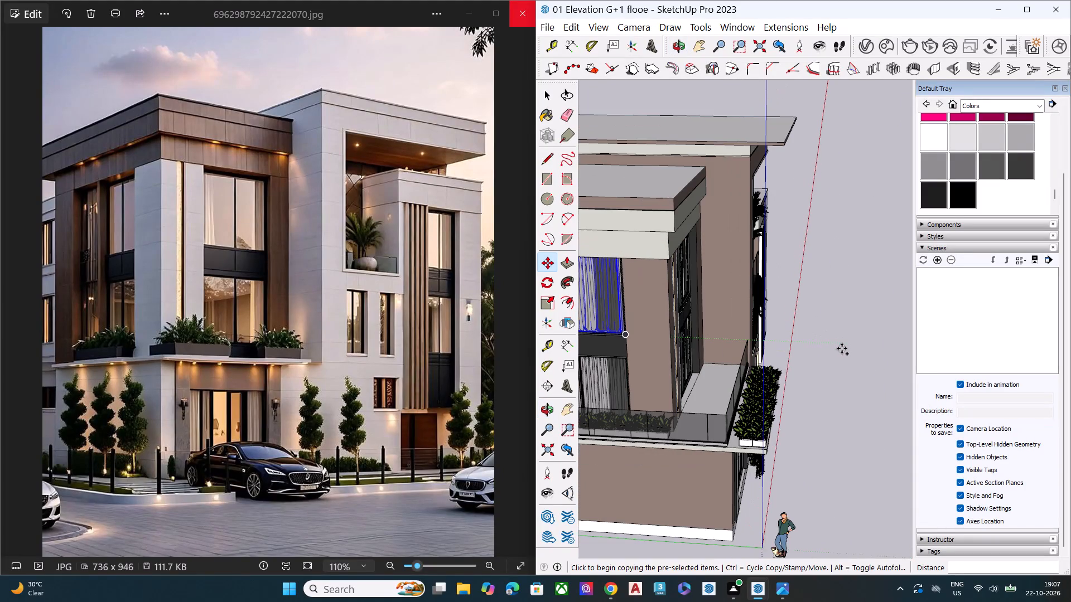
key("space")
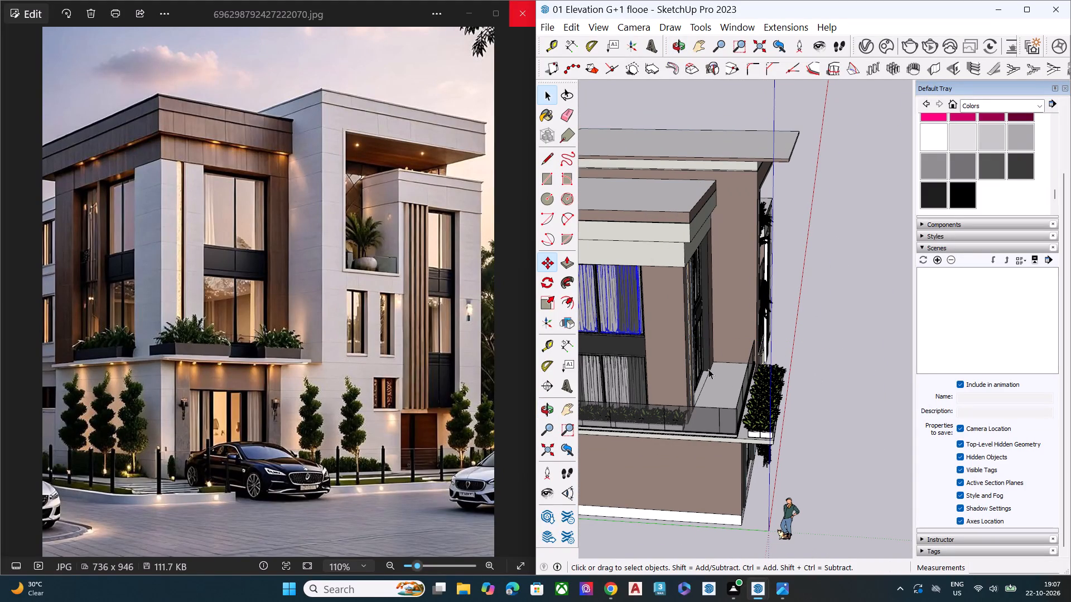
scroll(619, 294, "up", 4)
key("m")
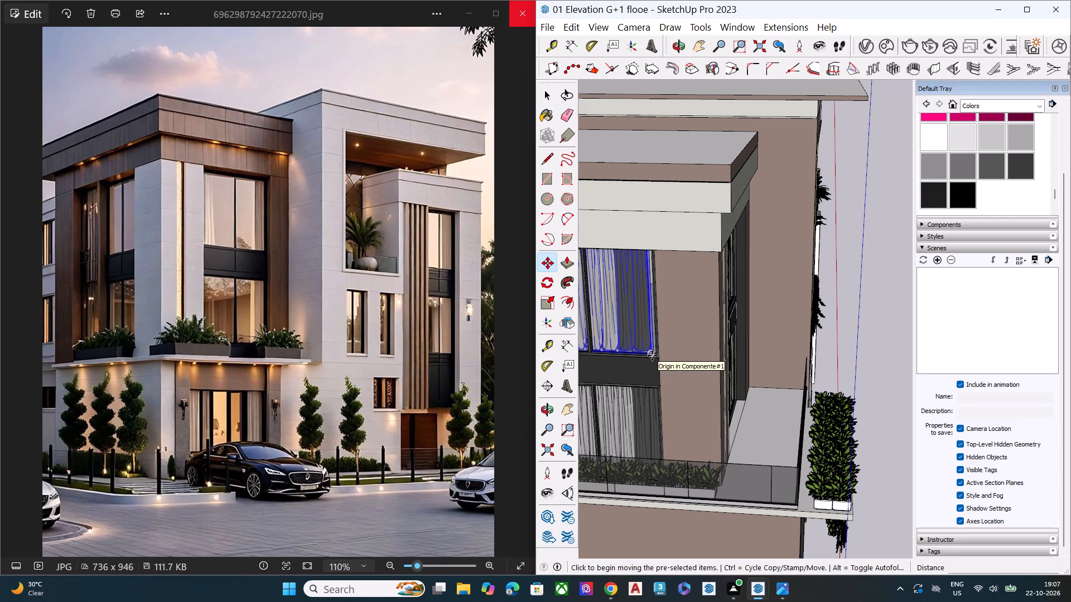
scroll(652, 356, "up", 7)
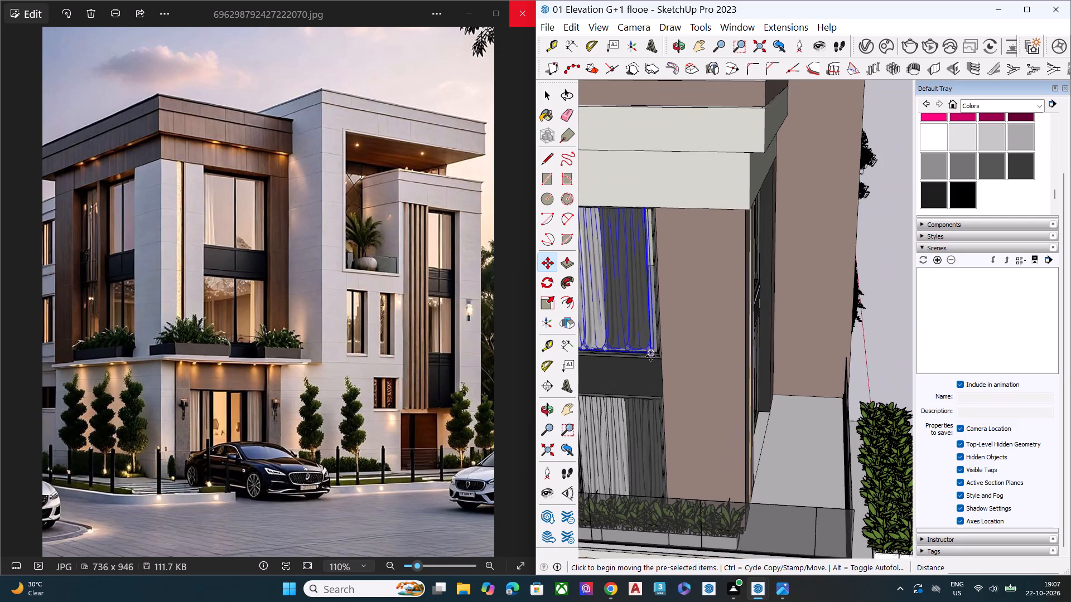
scroll(650, 356, "up", 3)
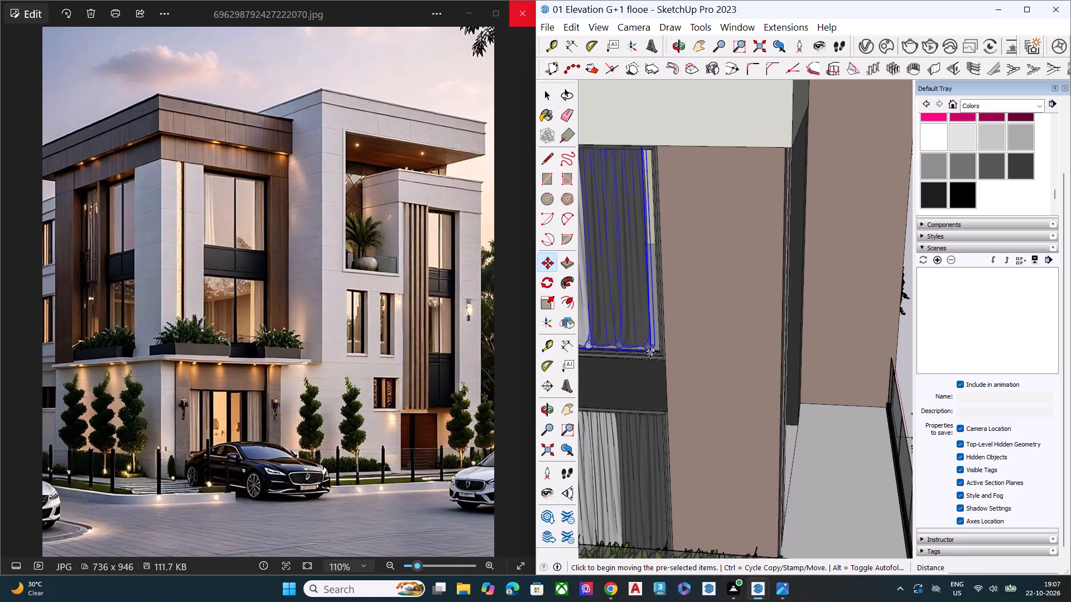
left_click(651, 352)
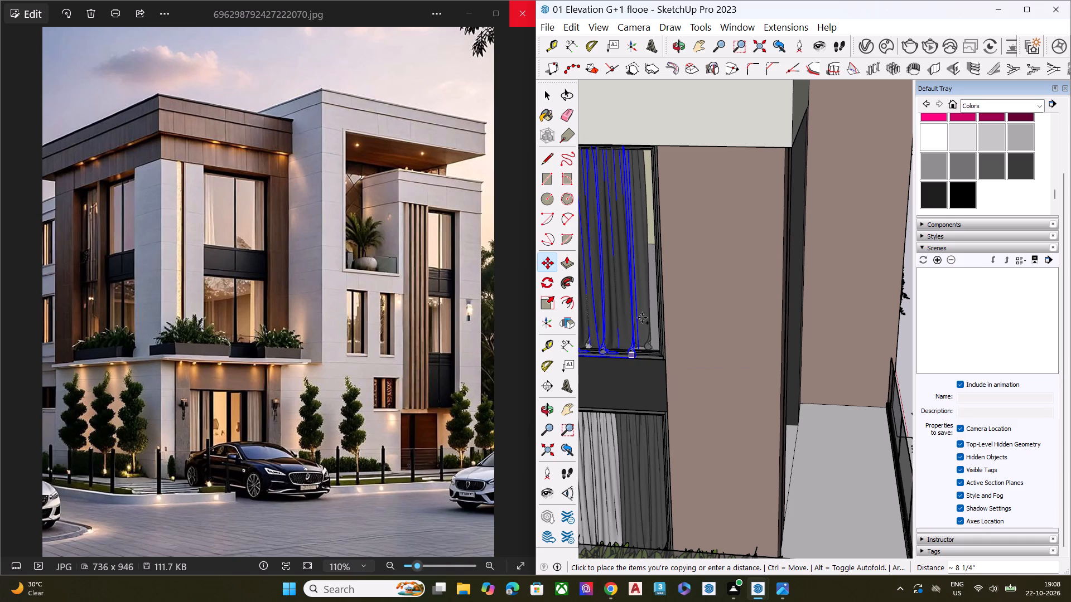
scroll(717, 297, "down", 9)
scroll(774, 313, "down", 9)
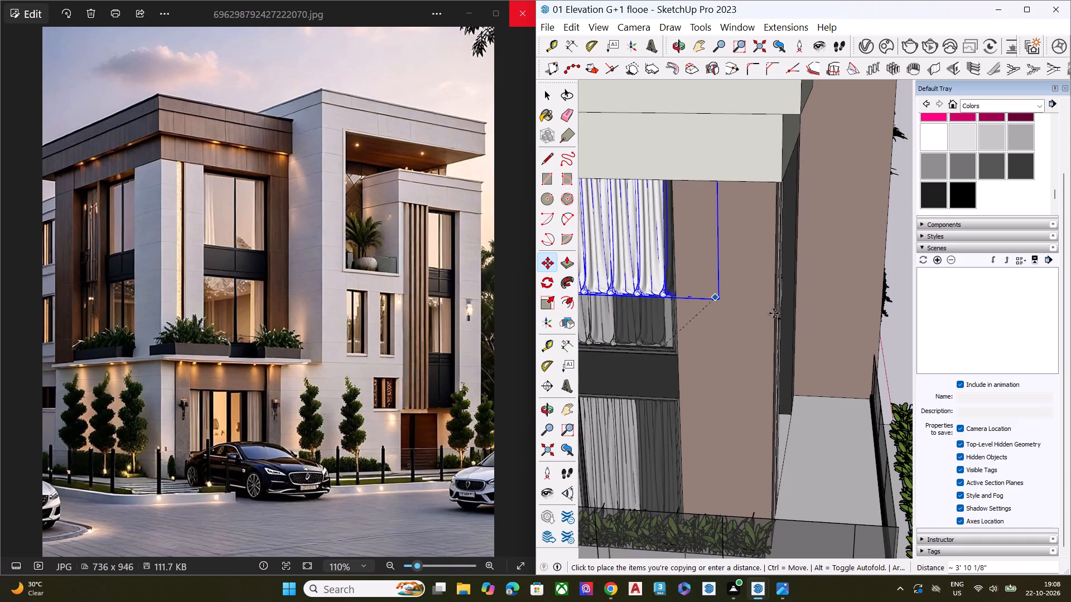
scroll(776, 314, "down", 8)
scroll(699, 309, "down", 9)
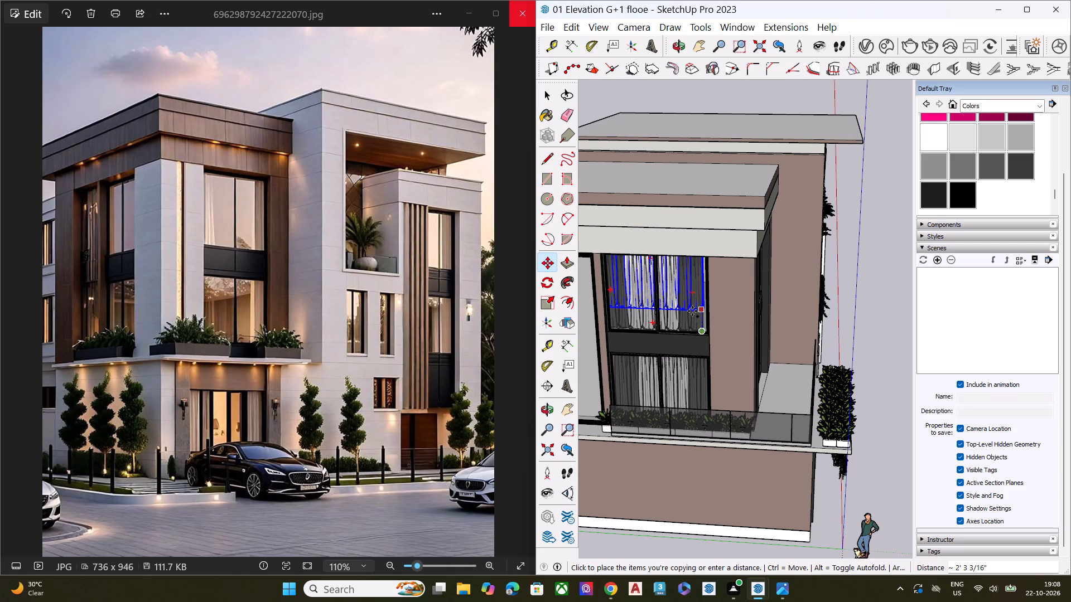
scroll(717, 370, "down", 7)
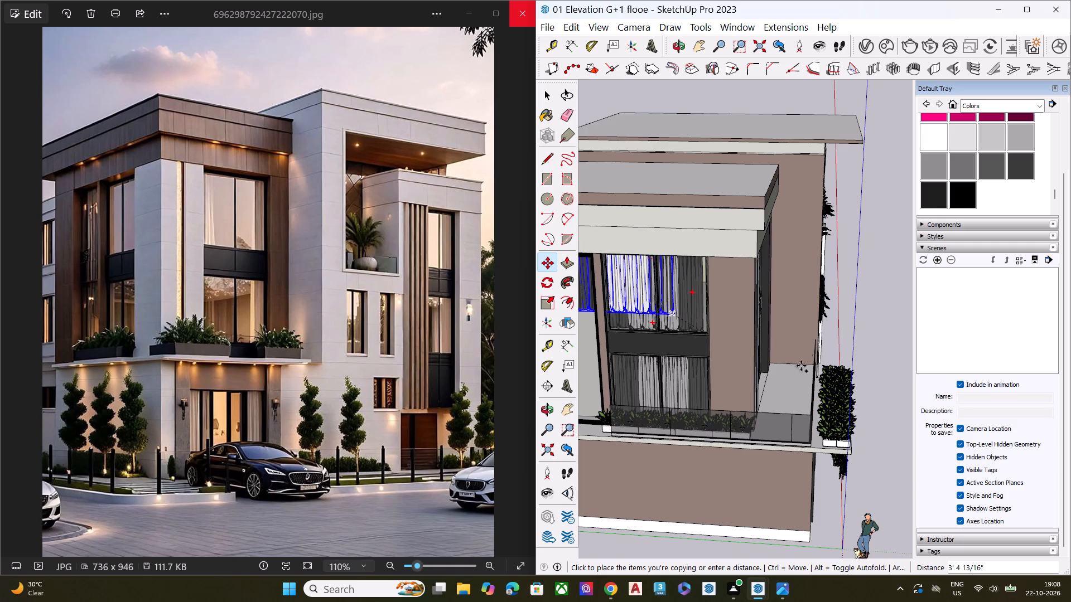
scroll(676, 333, "down", 3)
scroll(676, 333, "up", 1)
scroll(676, 333, "down", 6)
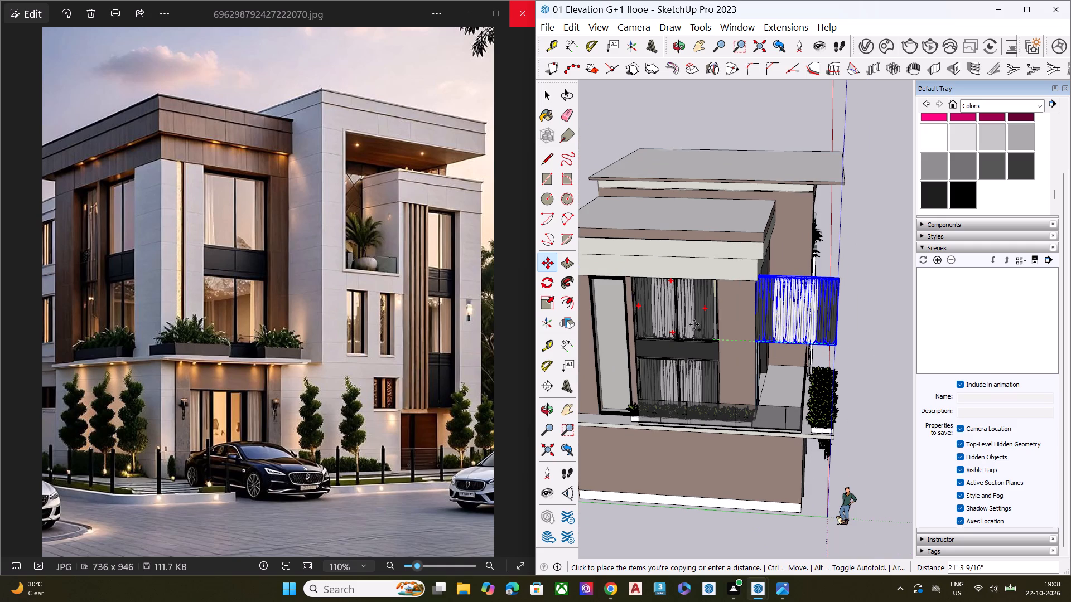
scroll(743, 307, "down", 7)
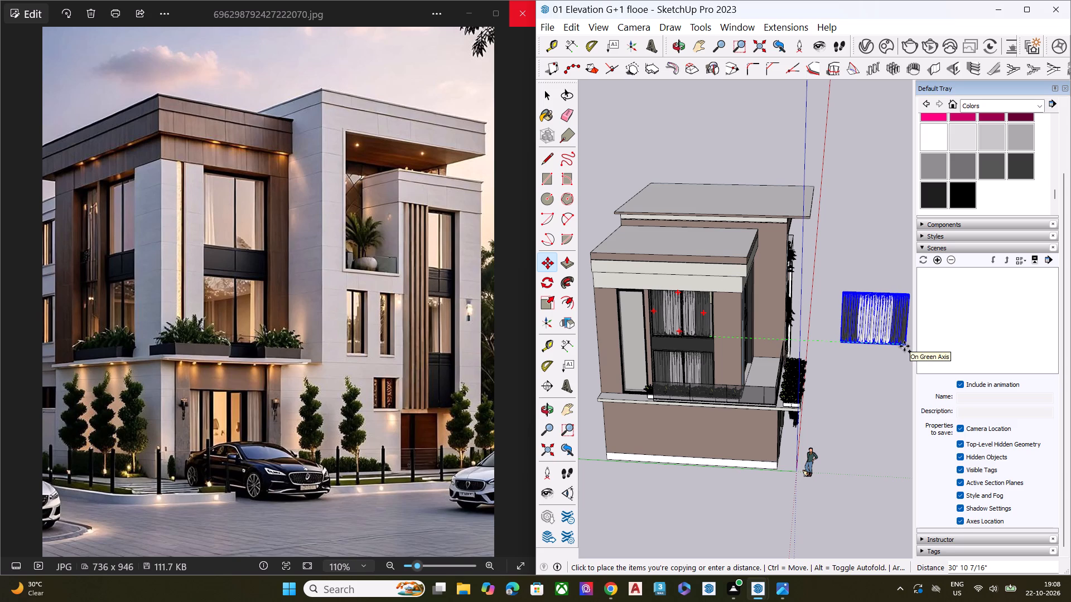
left_click(904, 346)
key("space")
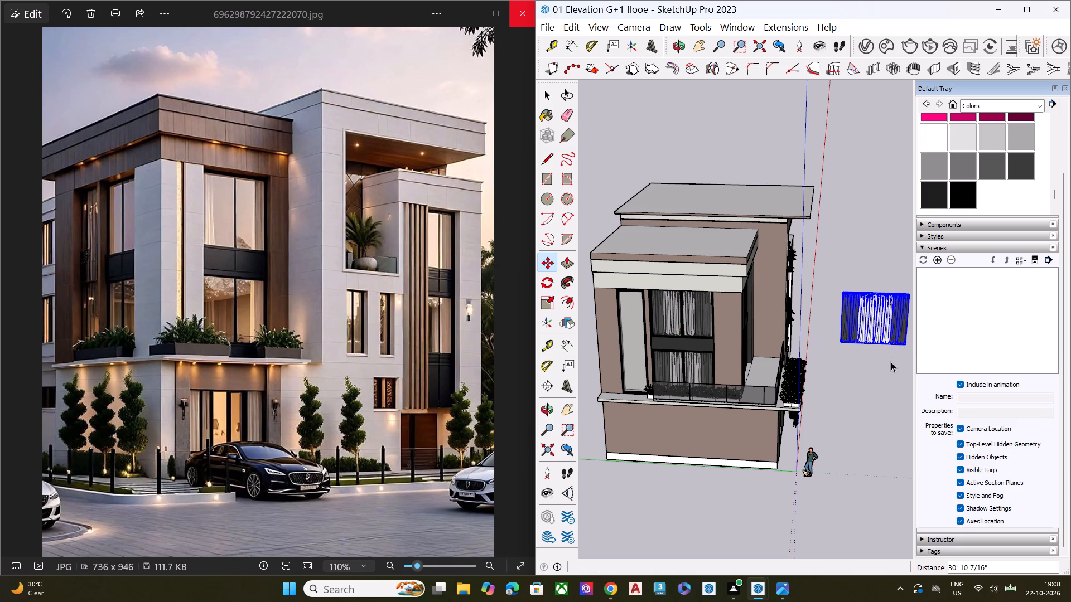
Rotate the copied curtain 90° about its bottom corner in the horizontal plane so it runs along the red axis.
scroll(616, 315, "down", 5)
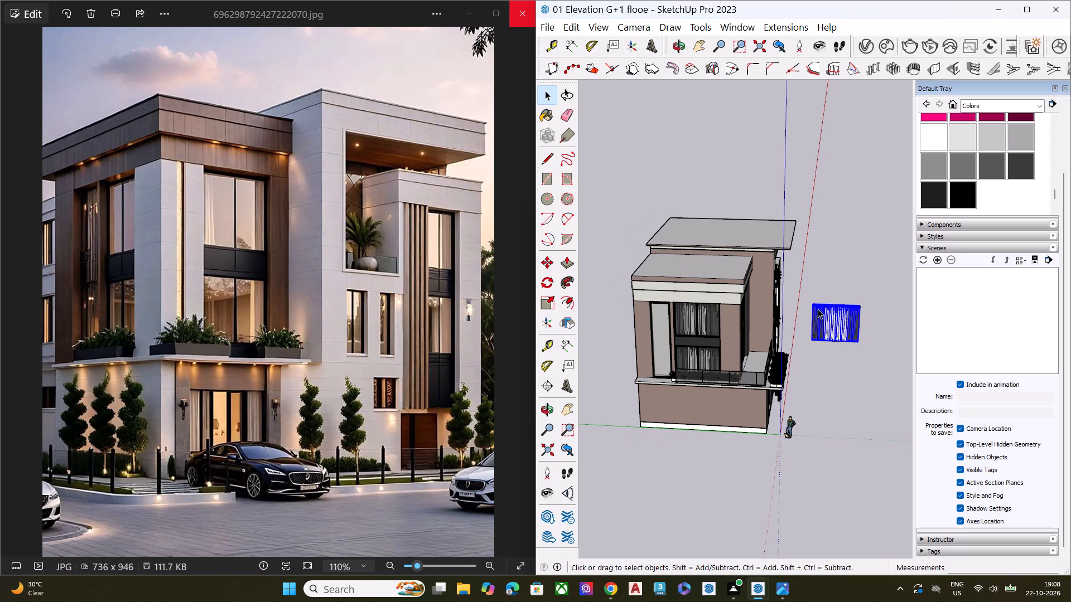
scroll(866, 312, "up", 11)
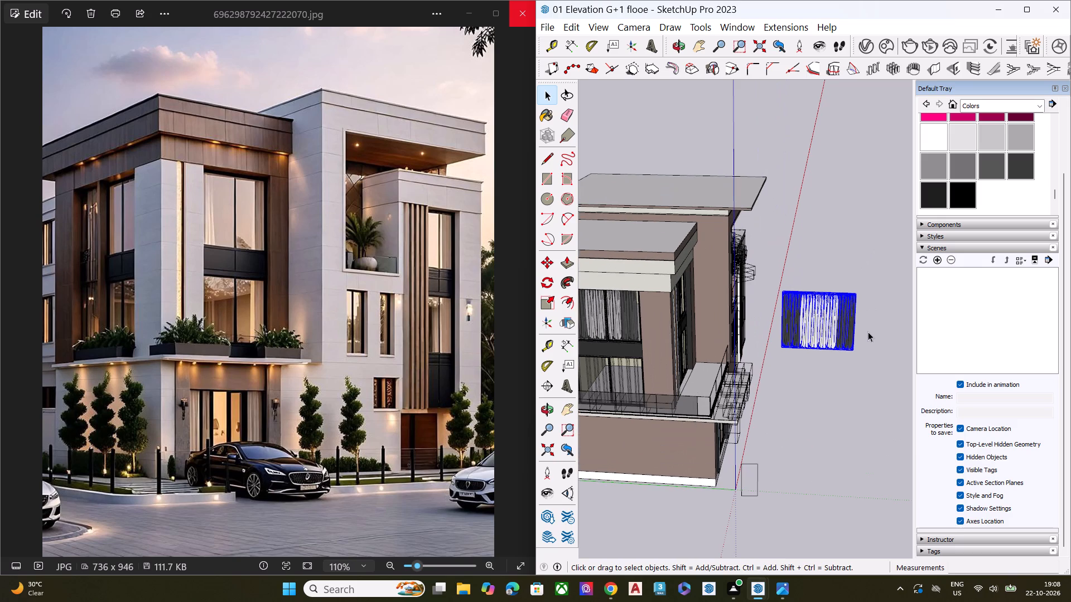
key("q")
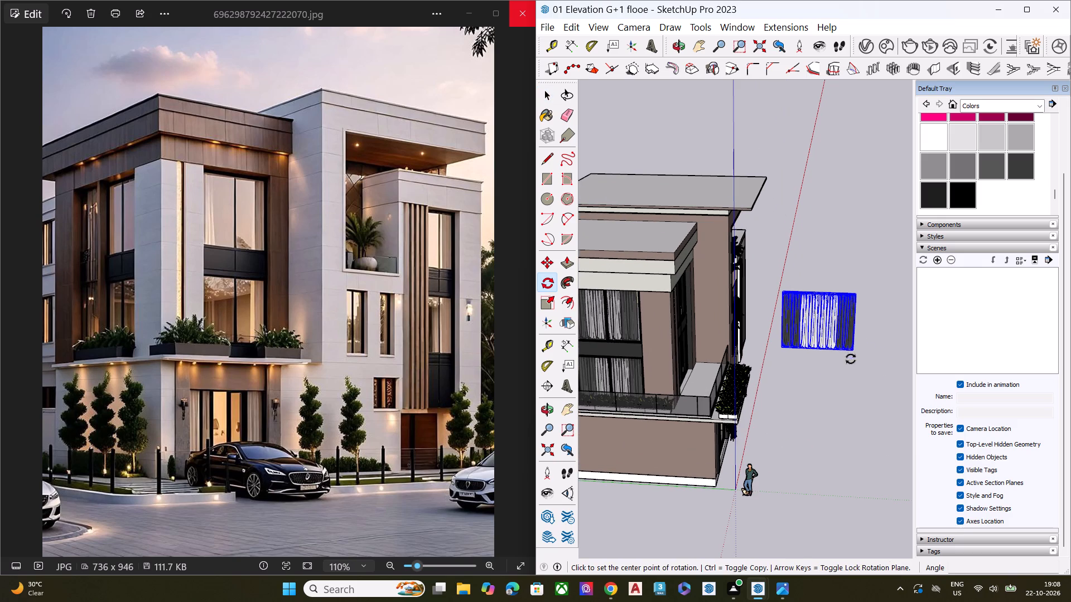
left_click(850, 349)
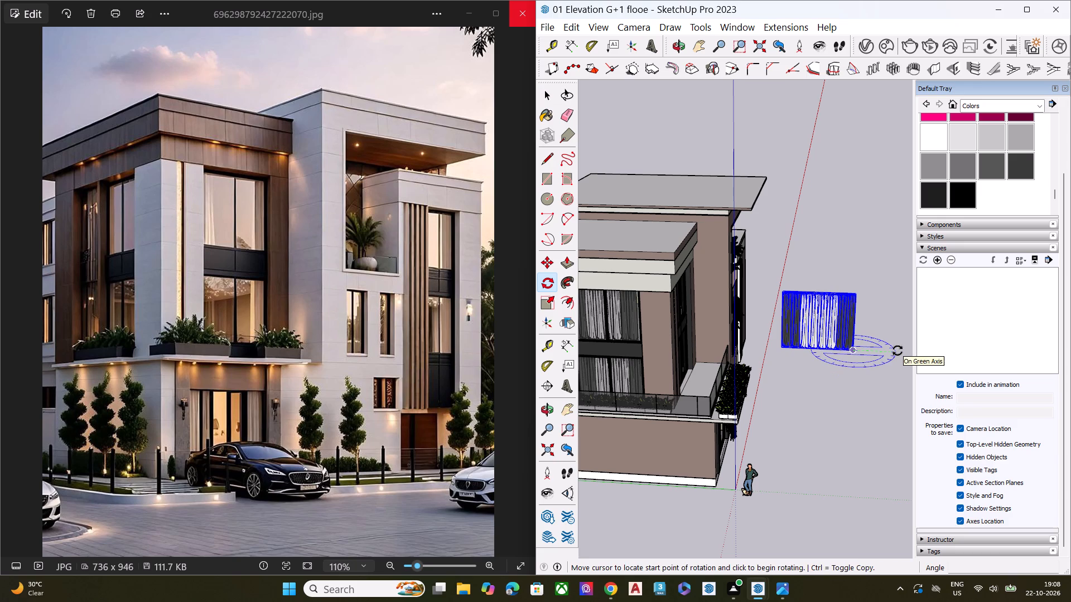
left_click(898, 351)
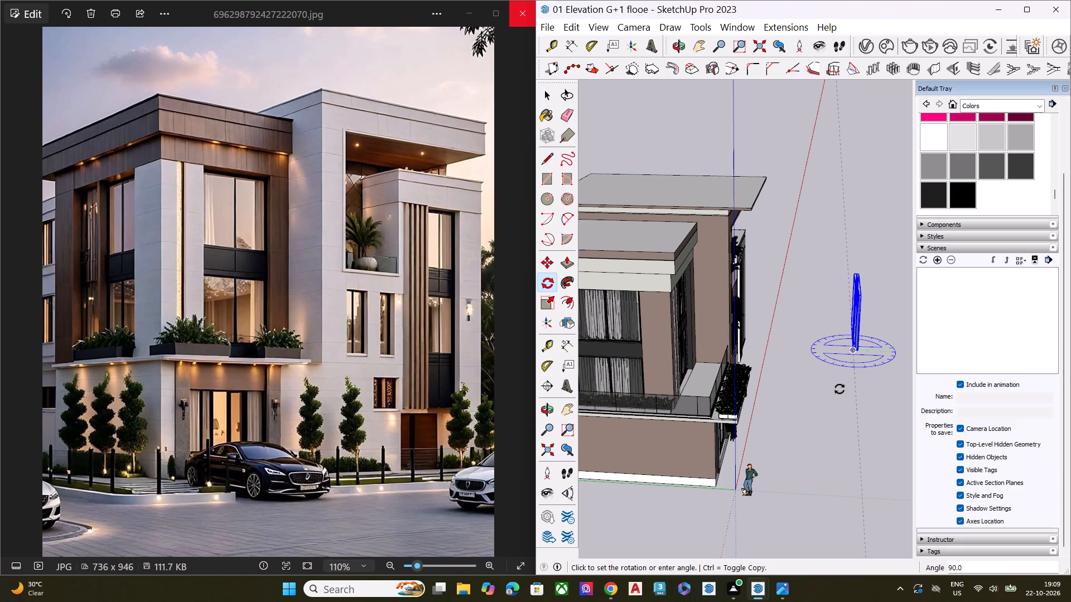
scroll(860, 361, "up", 8)
scroll(858, 363, "down", 1)
scroll(858, 363, "up", 3)
scroll(850, 373, "down", 1)
scroll(850, 373, "up", 9)
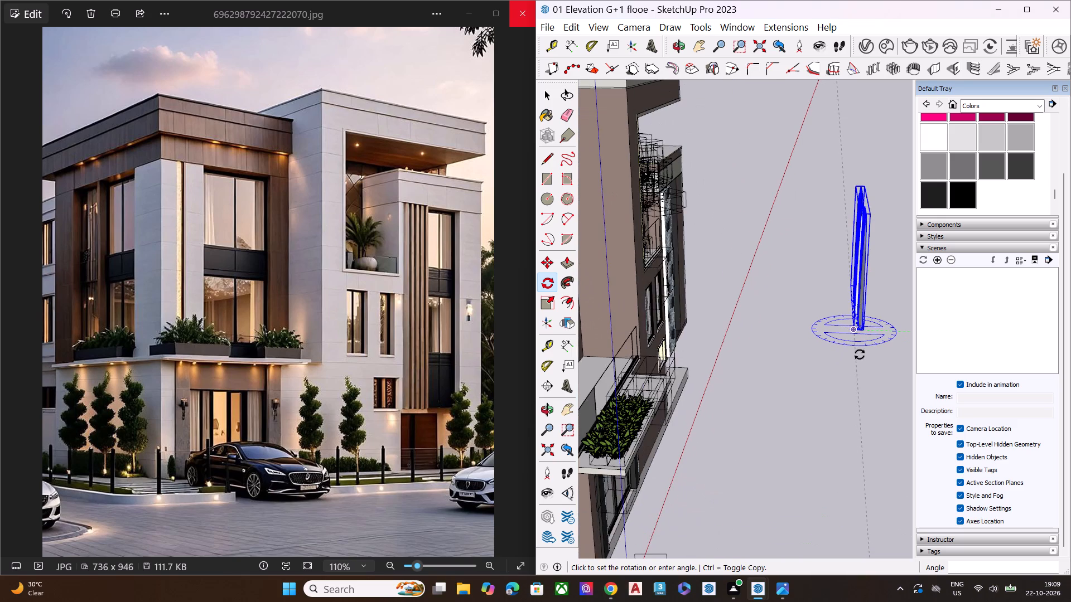
scroll(861, 349, "down", 3)
scroll(861, 349, "up", 2)
scroll(861, 349, "down", 1)
scroll(861, 349, "up", 6)
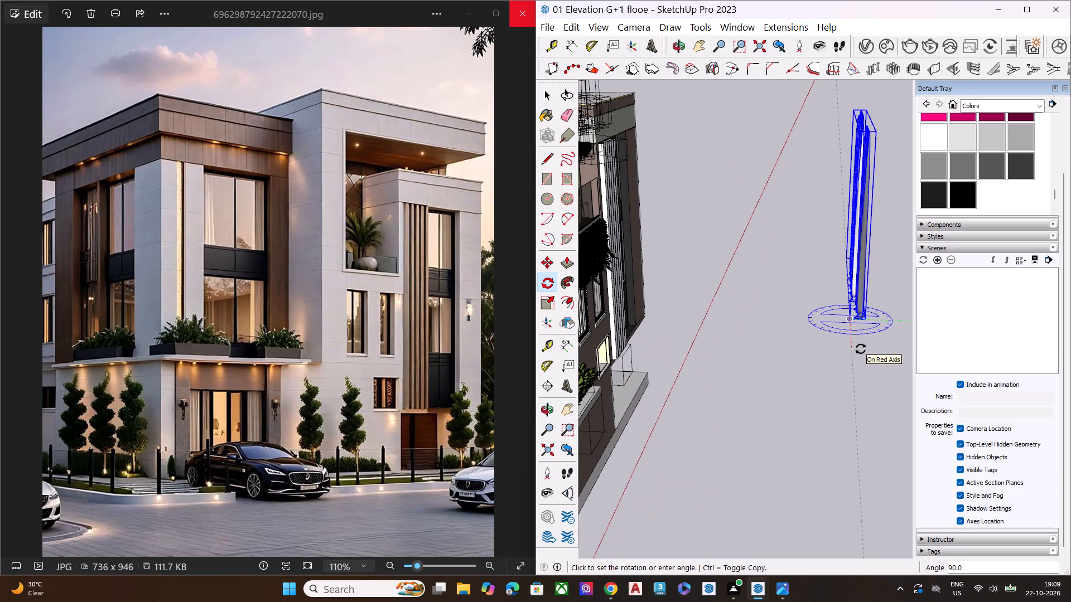
scroll(861, 349, "up", 9)
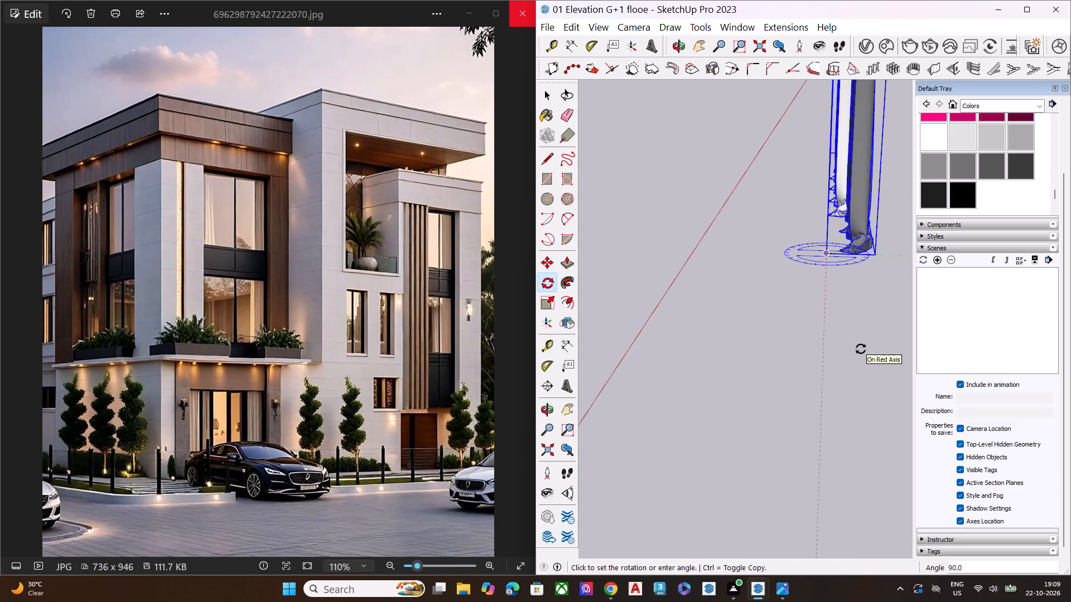
left_click(823, 409)
key("space")
left_click(808, 335)
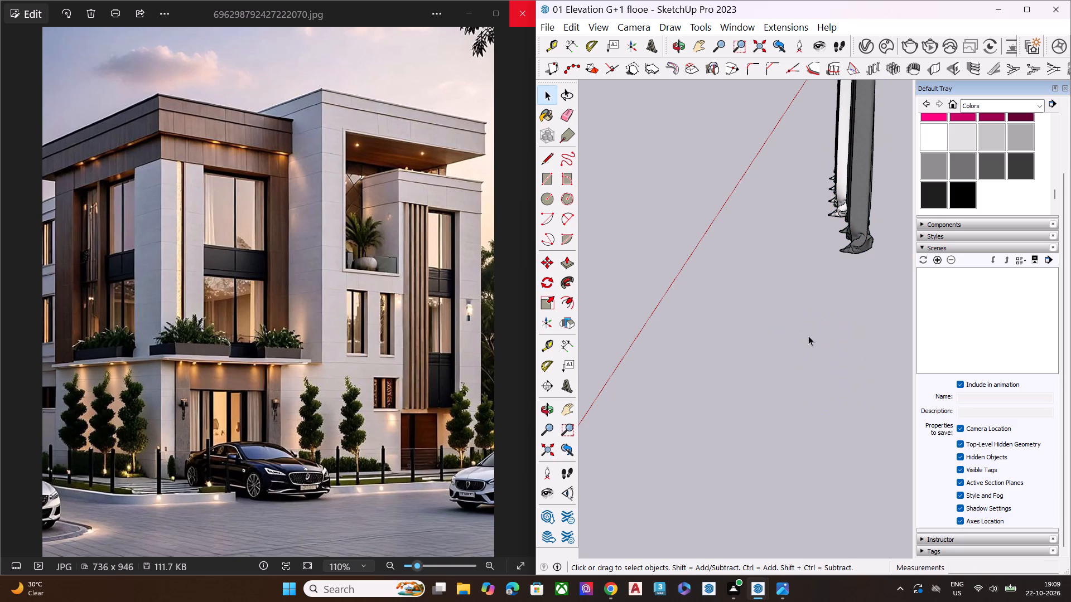
Move the rotated curtain by its top corner about 30' to the top corner of the ground-floor glazed door frame.
scroll(775, 401, "down", 3)
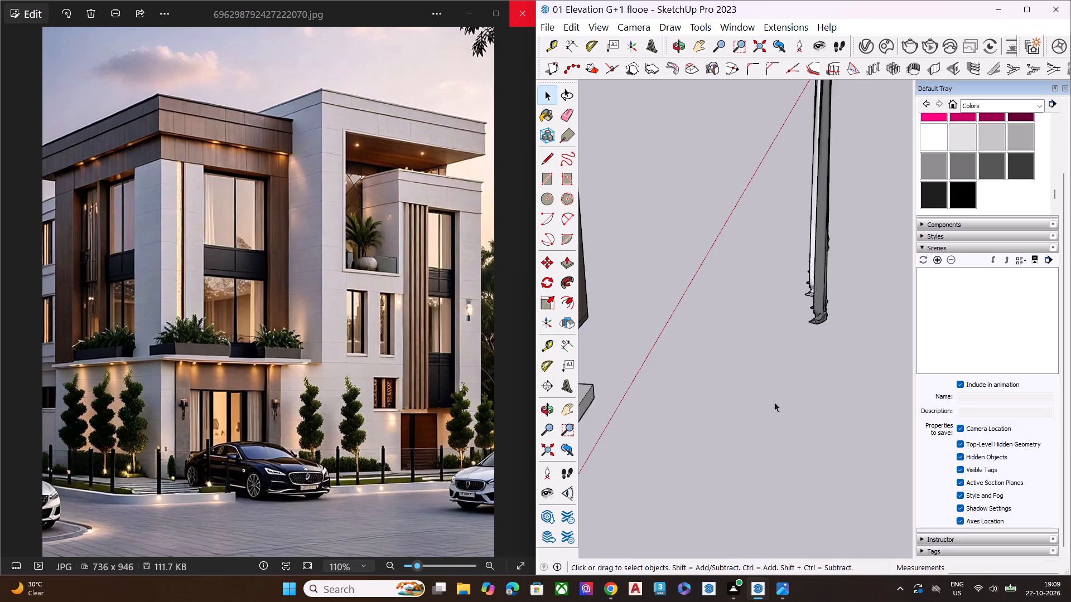
scroll(774, 402, "down", 2)
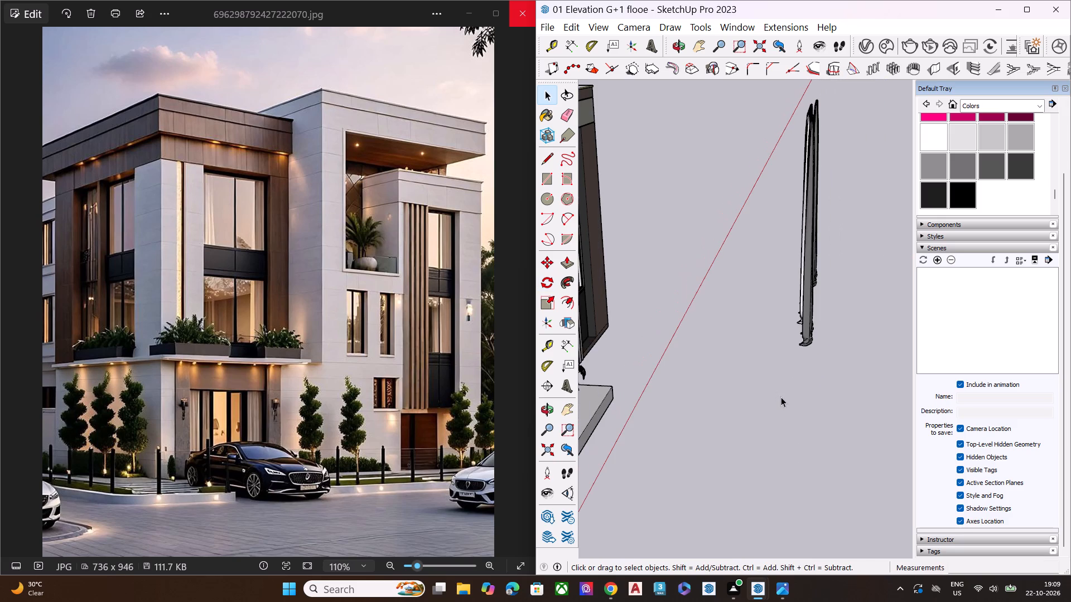
scroll(787, 429, "down", 7)
scroll(824, 473, "down", 5)
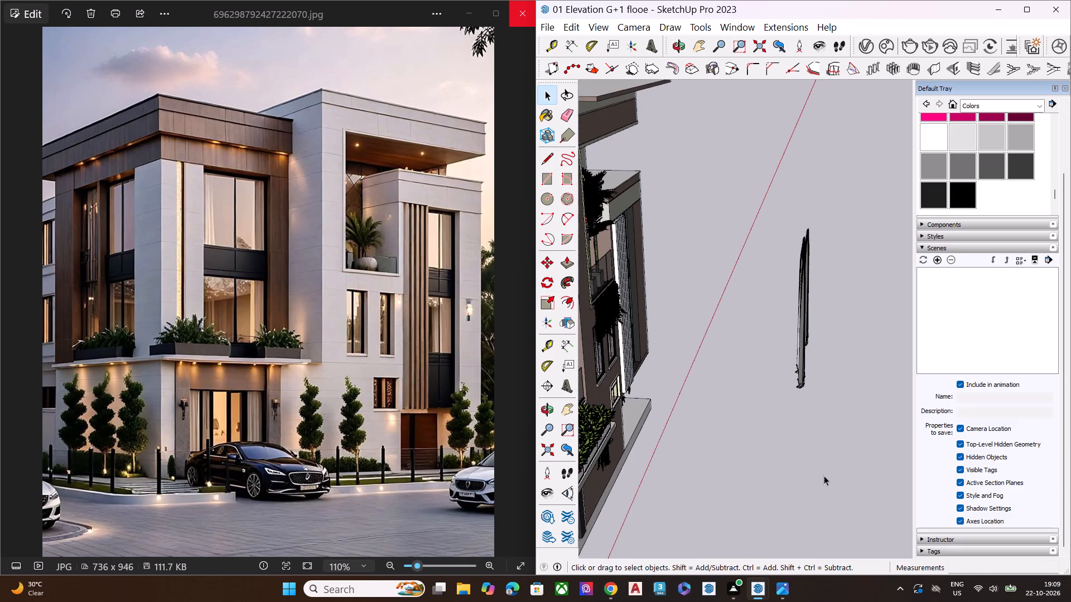
scroll(824, 475, "down", 2)
middle_click_drag(829, 445, 678, 458)
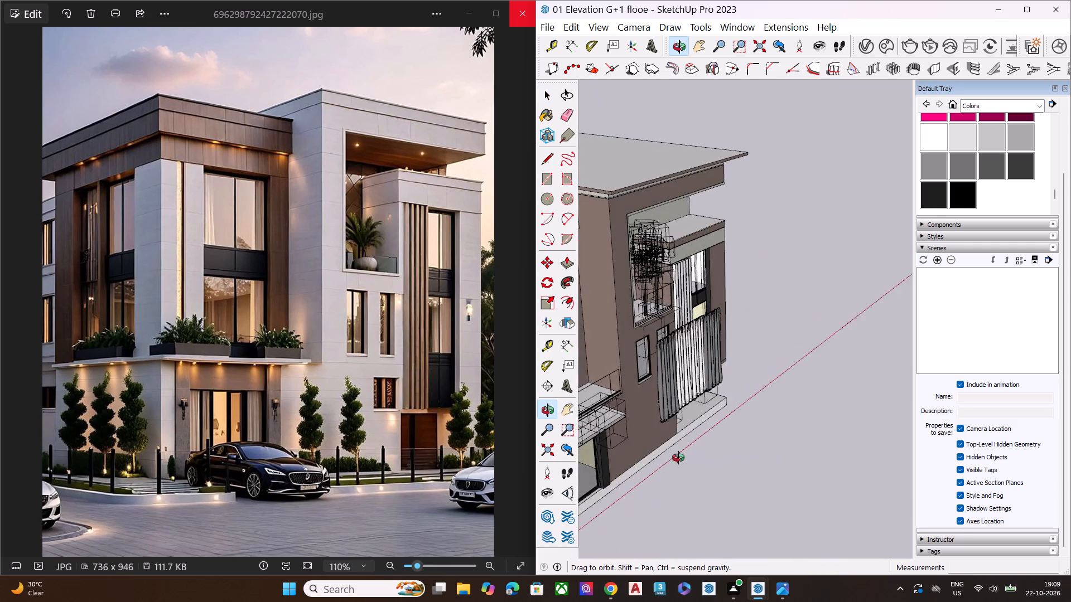
middle_click_drag(678, 458, 663, 454)
scroll(666, 320, "up", 11)
left_click(694, 341)
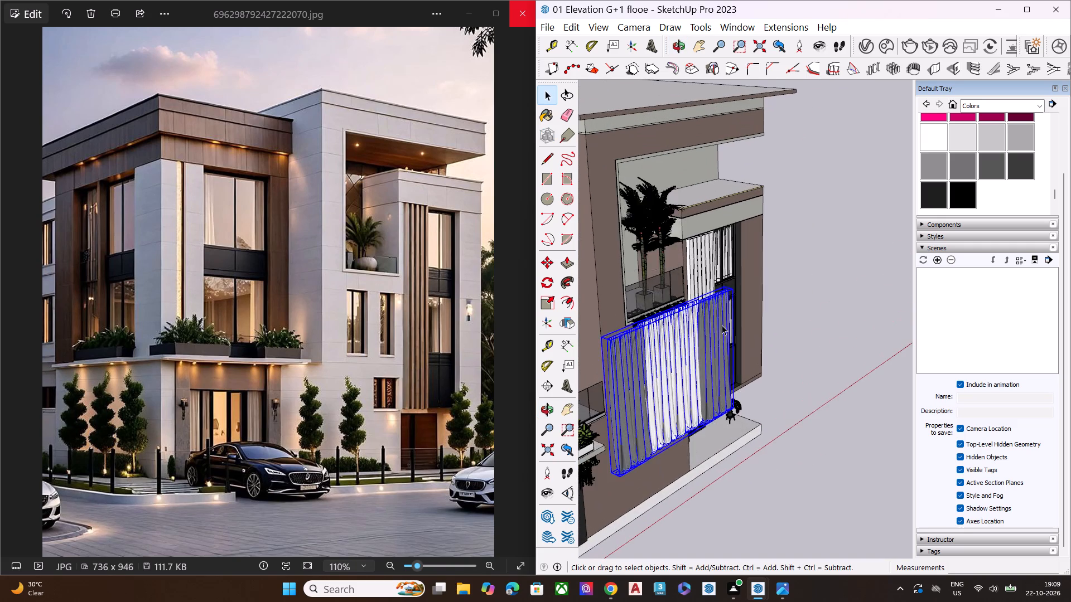
scroll(723, 325, "down", 10)
scroll(807, 329, "down", 15)
scroll(808, 345, "up", 1)
scroll(808, 345, "down", 2)
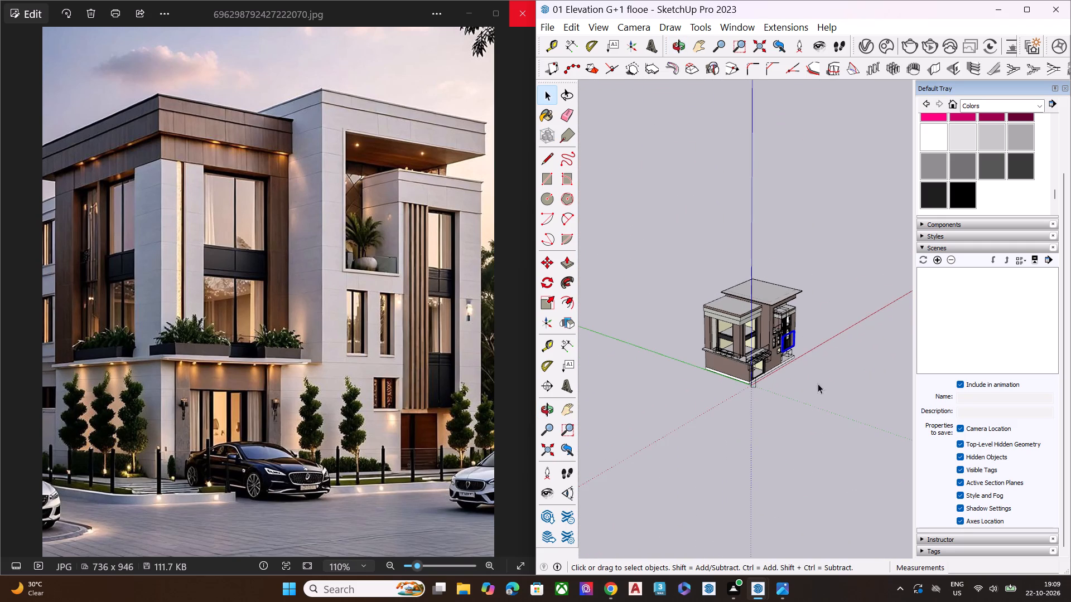
middle_click_drag(791, 425, 644, 526)
scroll(741, 345, "up", 6)
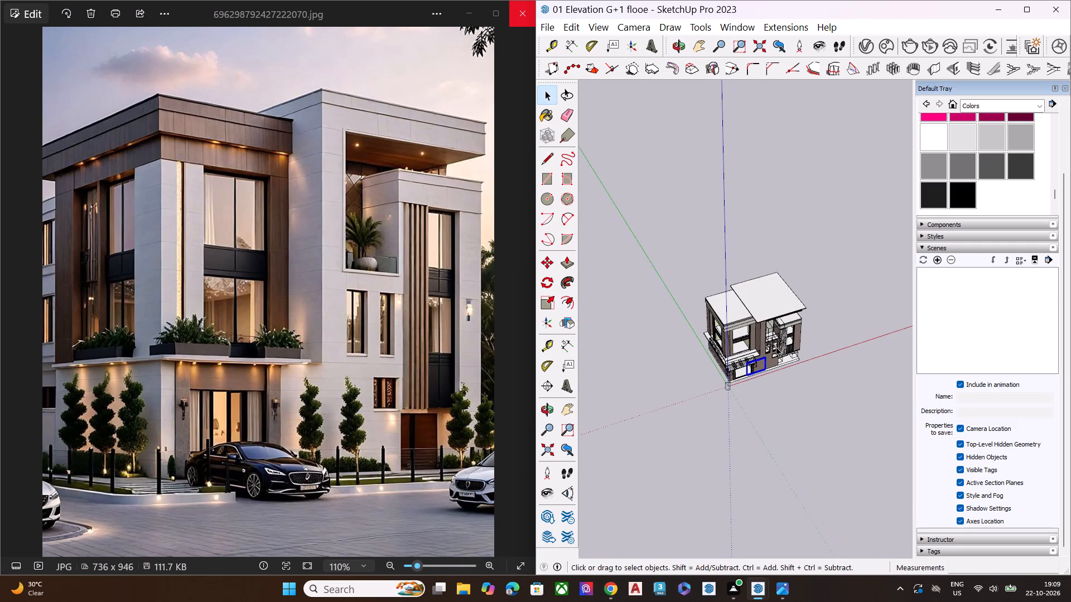
scroll(776, 347, "up", 3)
scroll(783, 354, "down", 1)
scroll(783, 355, "up", 4)
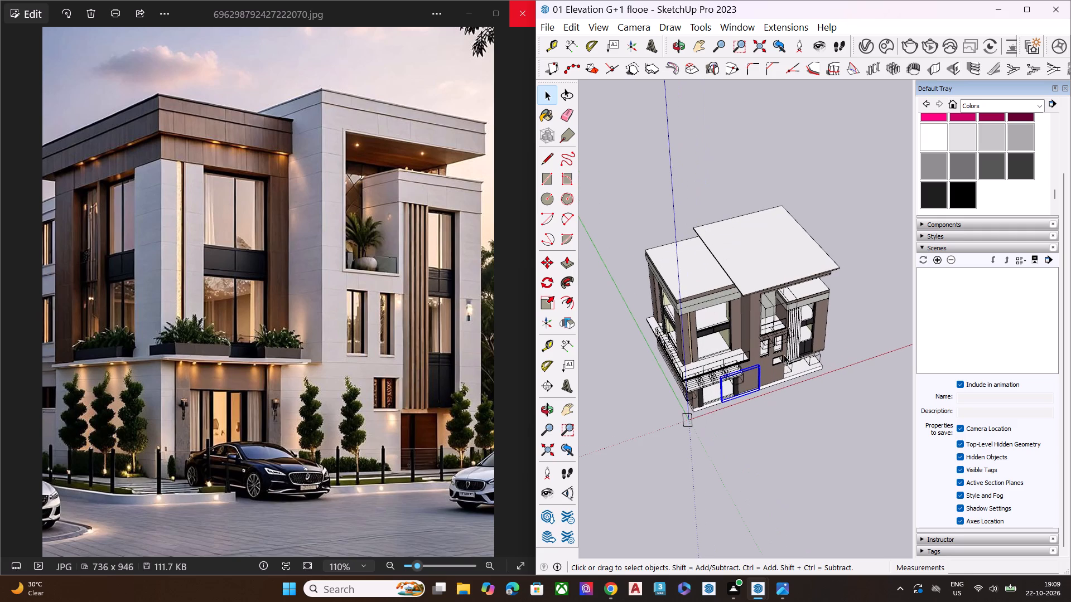
scroll(784, 355, "up", 1)
key("m")
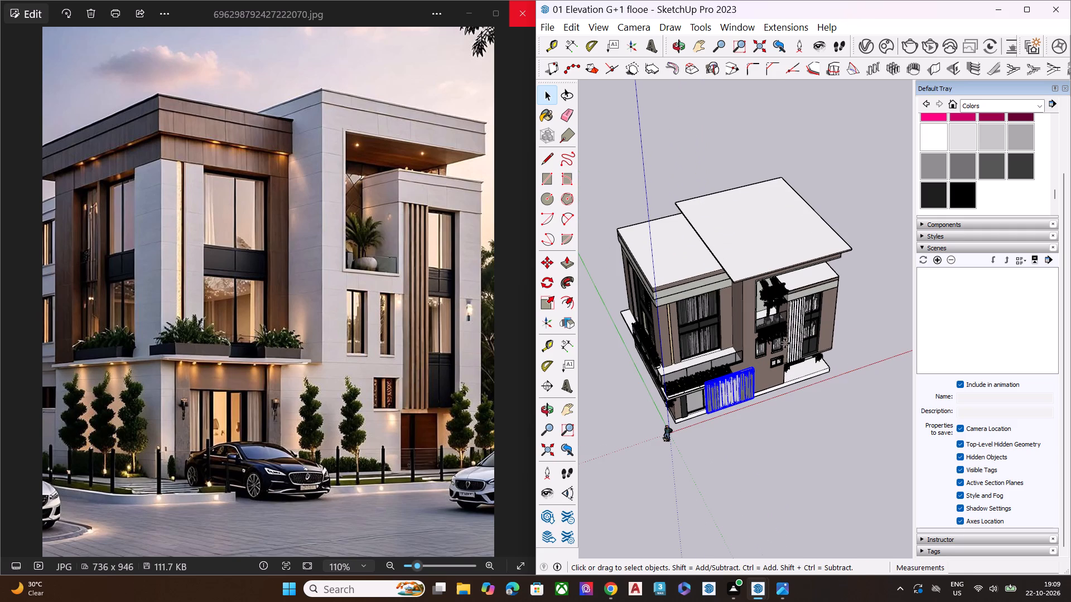
scroll(759, 366, "up", 16)
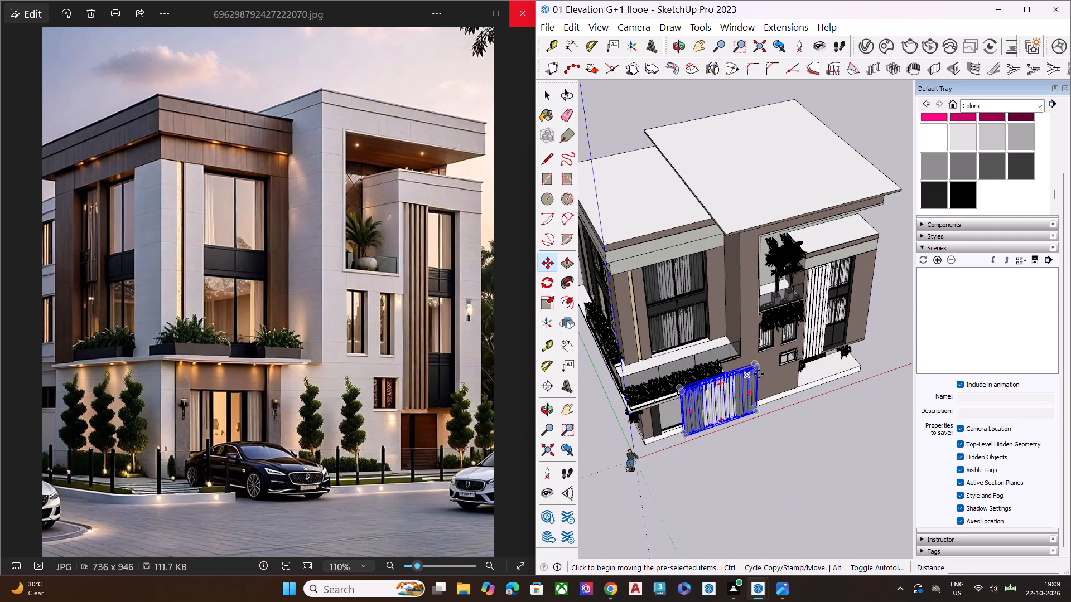
scroll(759, 374, "up", 10)
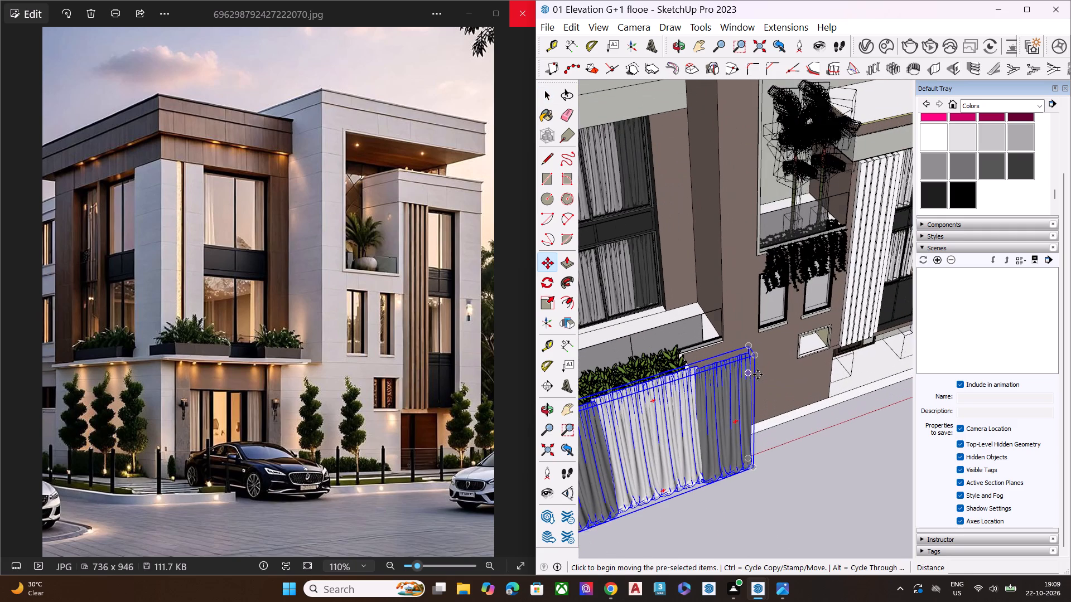
left_click(748, 346)
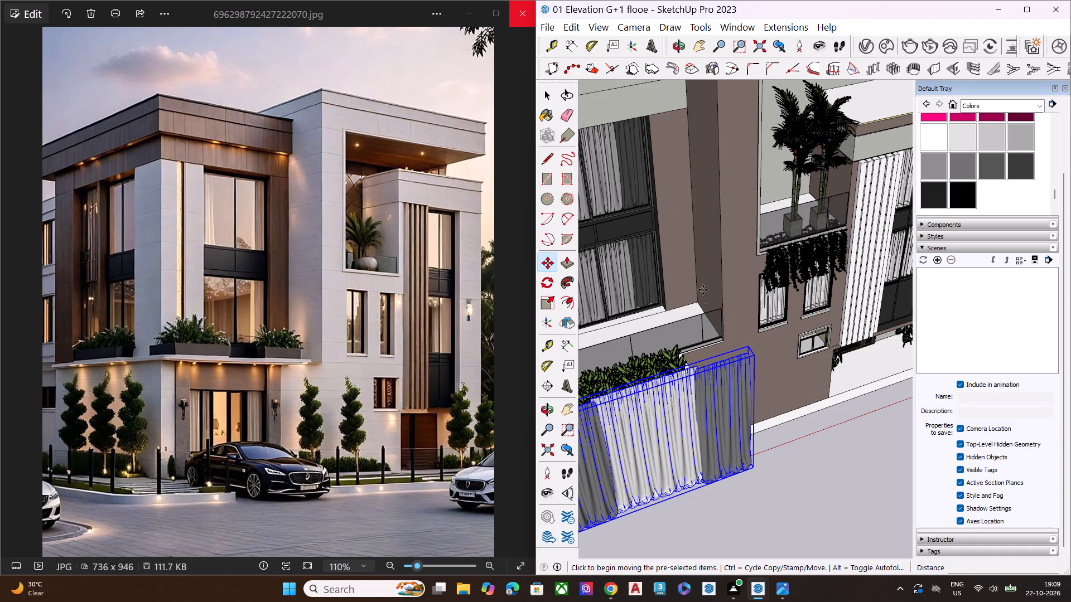
scroll(803, 221, "down", 8)
scroll(769, 311, "down", 8)
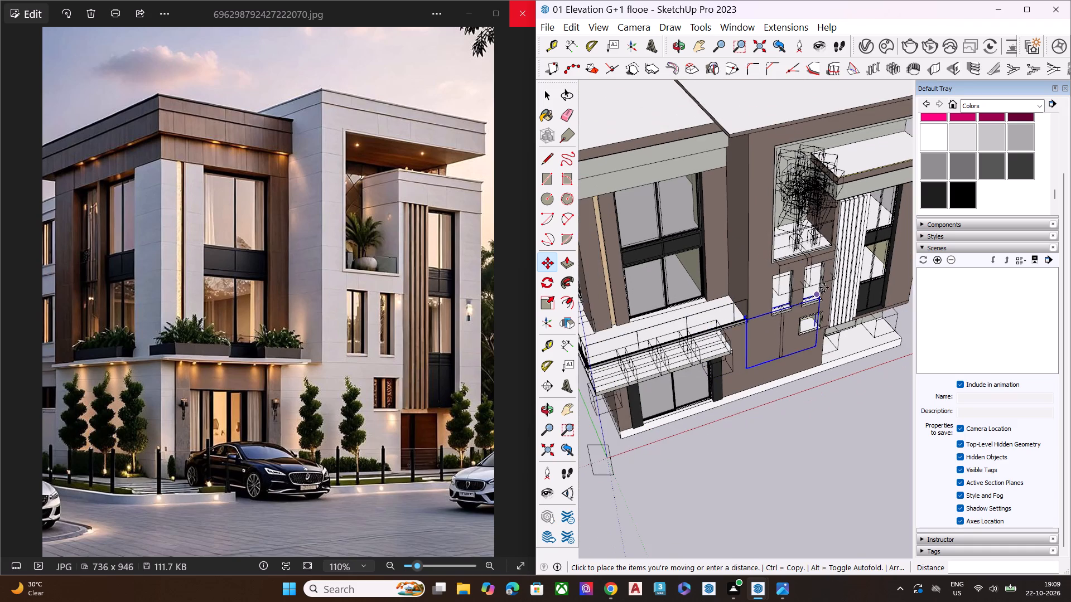
scroll(824, 288, "down", 1)
scroll(824, 288, "up", 1)
scroll(824, 288, "down", 6)
middle_click_drag(702, 310, 681, 158)
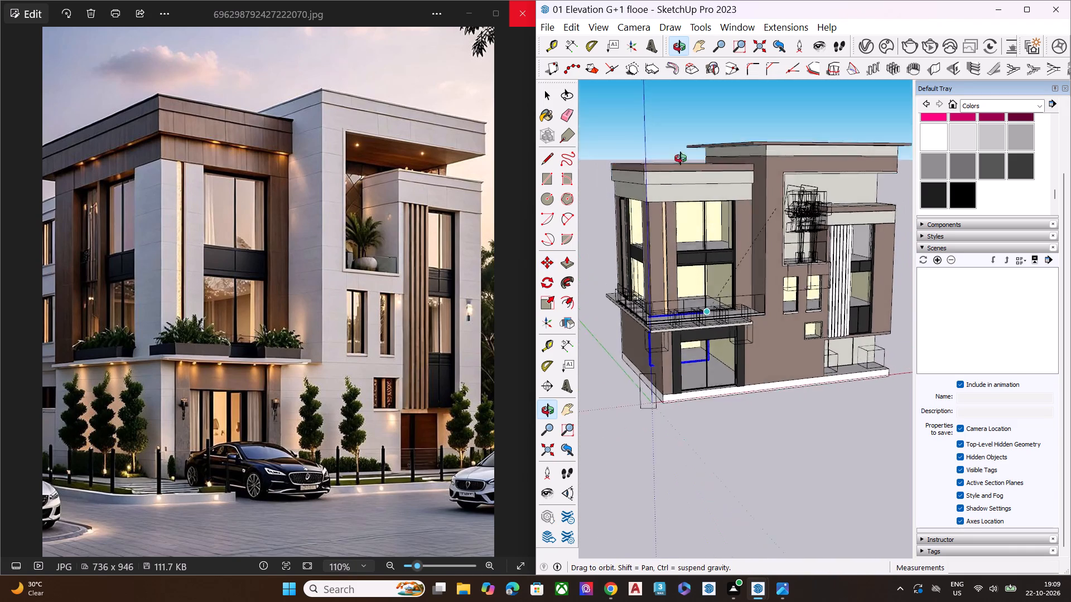
middle_click_drag(681, 158, 693, 113)
scroll(690, 408, "up", 14)
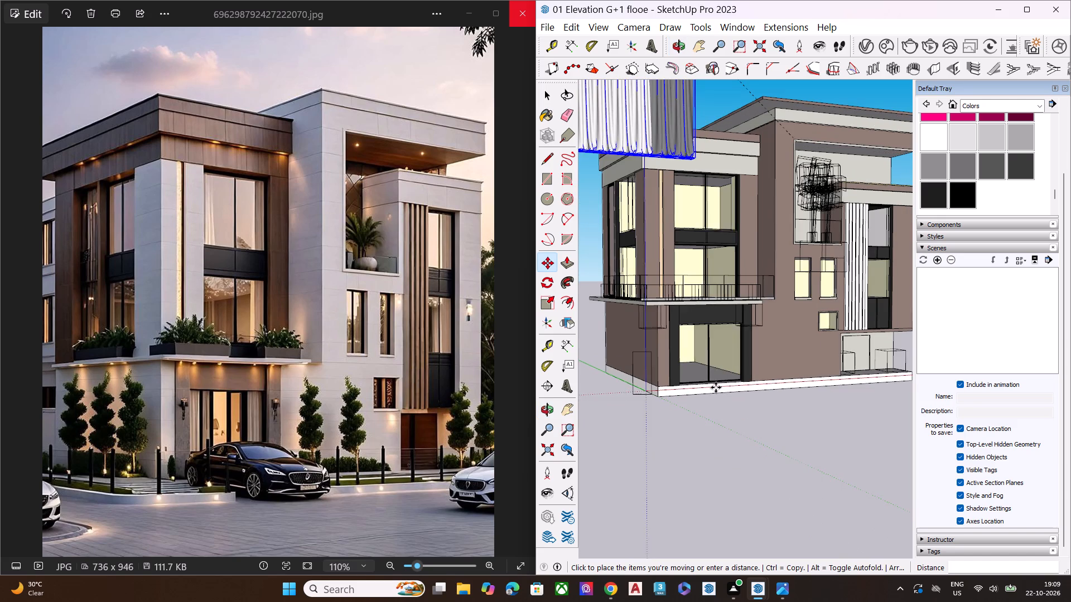
scroll(716, 387, "up", 2)
scroll(716, 387, "down", 1)
scroll(716, 387, "up", 4)
scroll(729, 330, "up", 3)
scroll(729, 329, "down", 1)
scroll(729, 329, "up", 12)
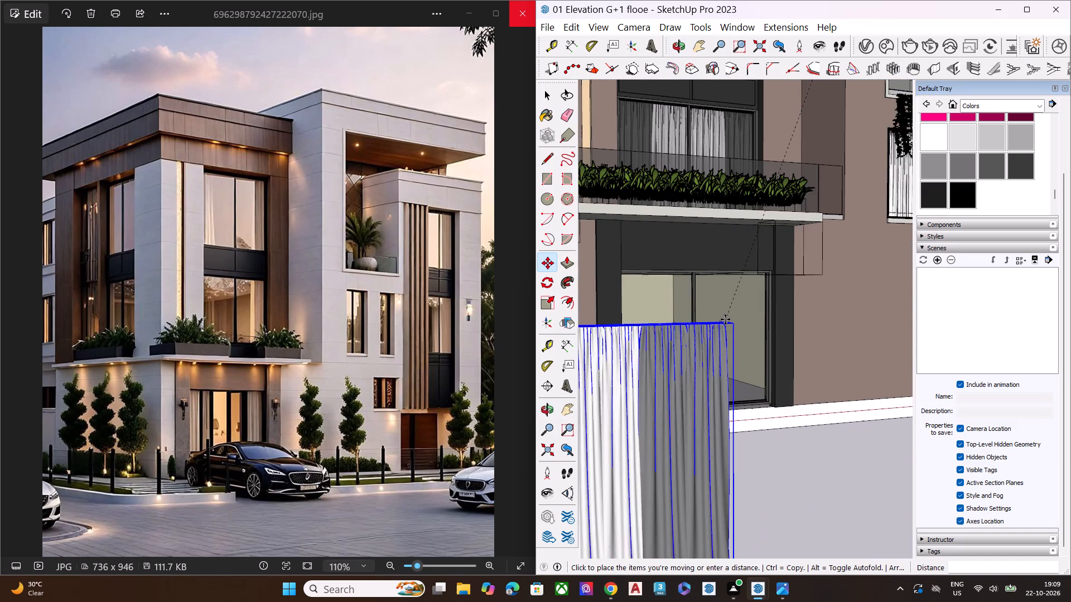
scroll(725, 319, "up", 11)
scroll(756, 297, "down", 1)
scroll(756, 297, "up", 7)
scroll(792, 260, "up", 9)
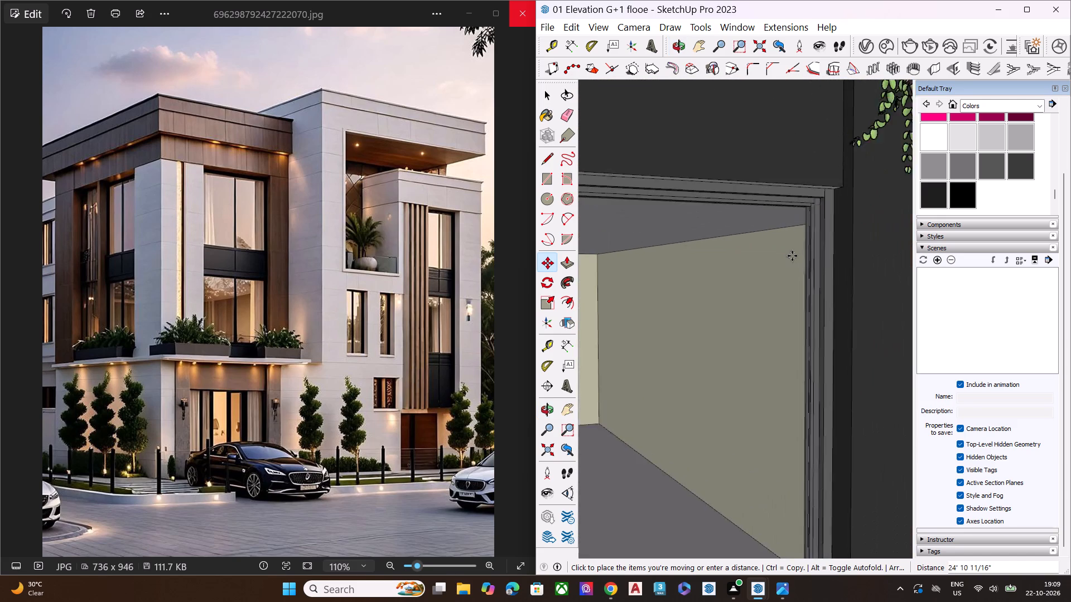
scroll(792, 256, "up", 7)
scroll(800, 213, "down", 1)
scroll(800, 213, "up", 5)
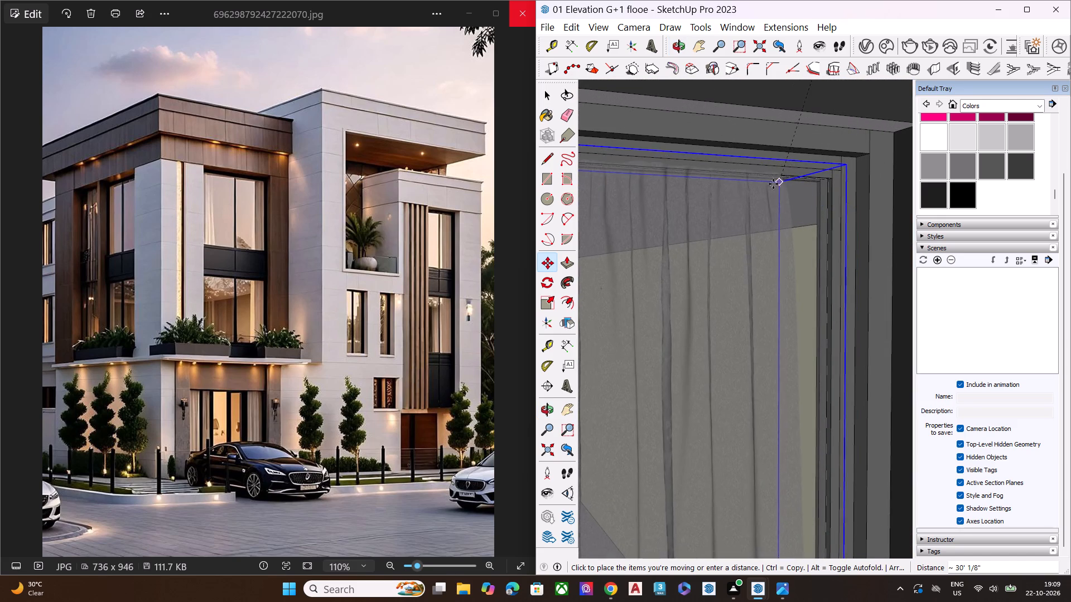
left_click(754, 193)
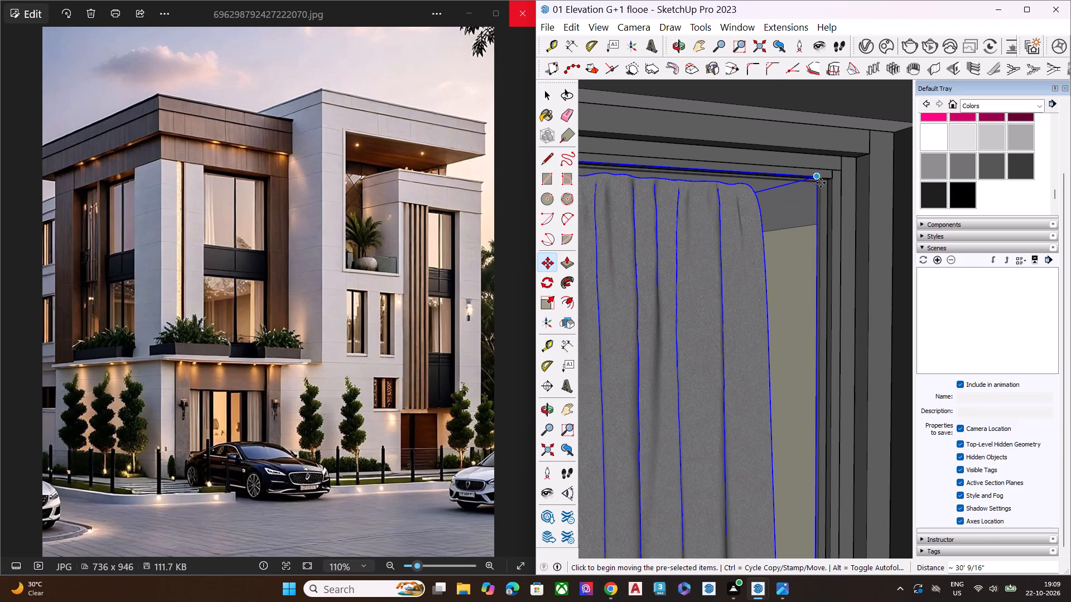
Shift the rotated curtain by its top corner about 3 1/2" to line up with the ground-floor glazed door frame.
left_click(821, 183)
middle_click_drag(783, 201, 849, 139)
scroll(809, 200, "up", 3)
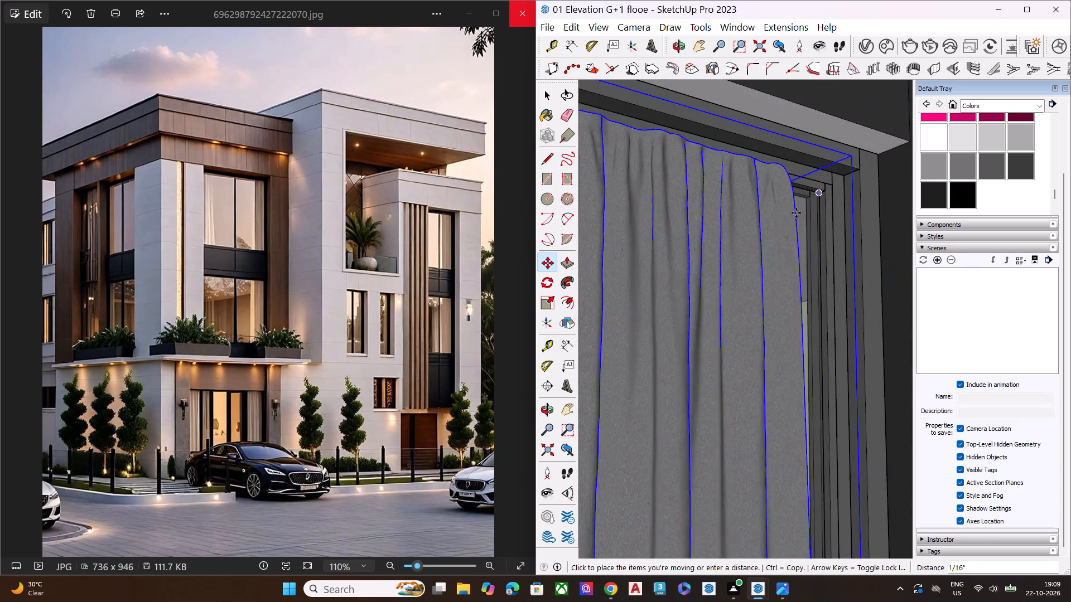
scroll(803, 198, "up", 1)
left_click_drag(750, 222, 745, 224)
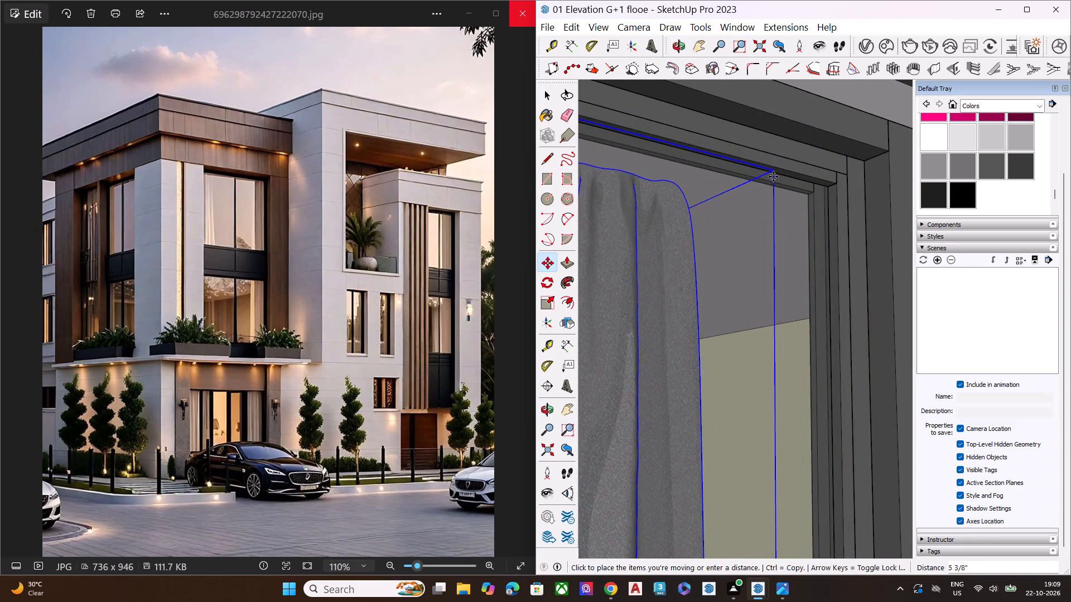
left_click(775, 171)
middle_click_drag(762, 220, 823, 184)
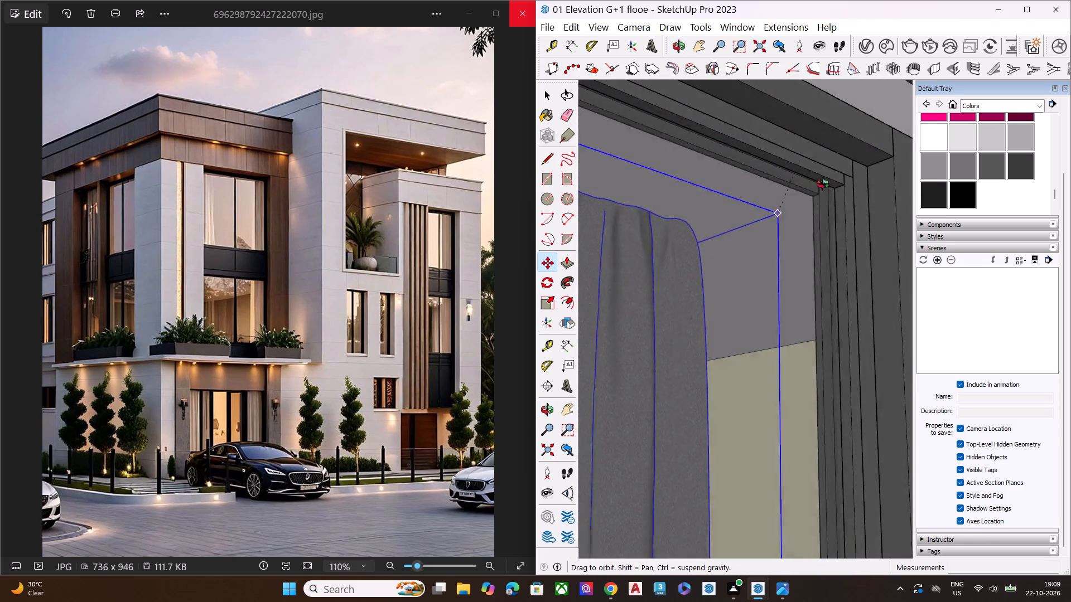
middle_click_drag(823, 184, 852, 164)
scroll(812, 203, "up", 4)
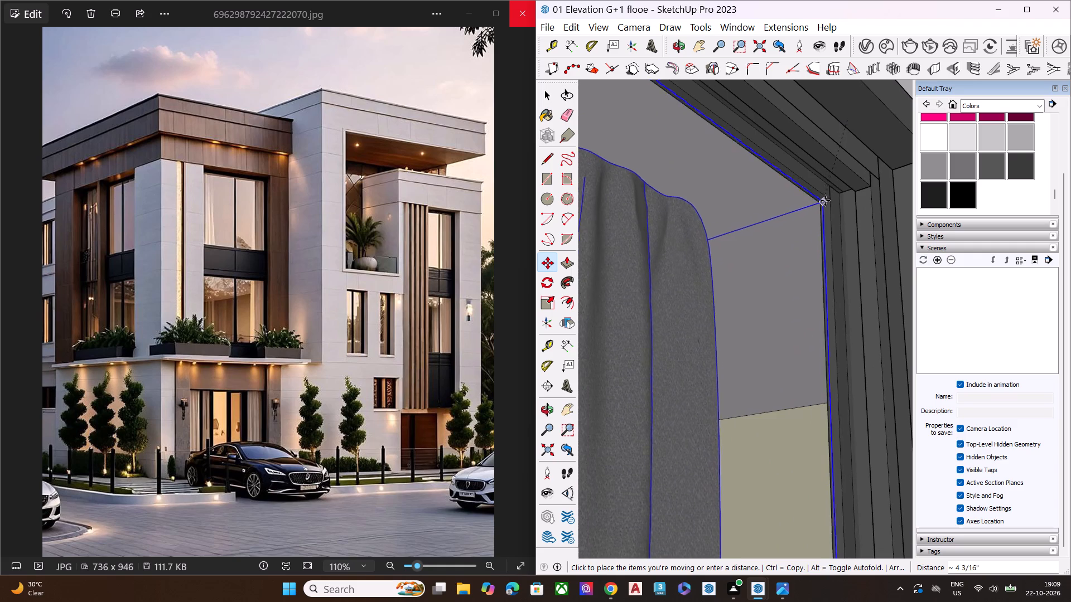
middle_click_drag(852, 159, 854, 144)
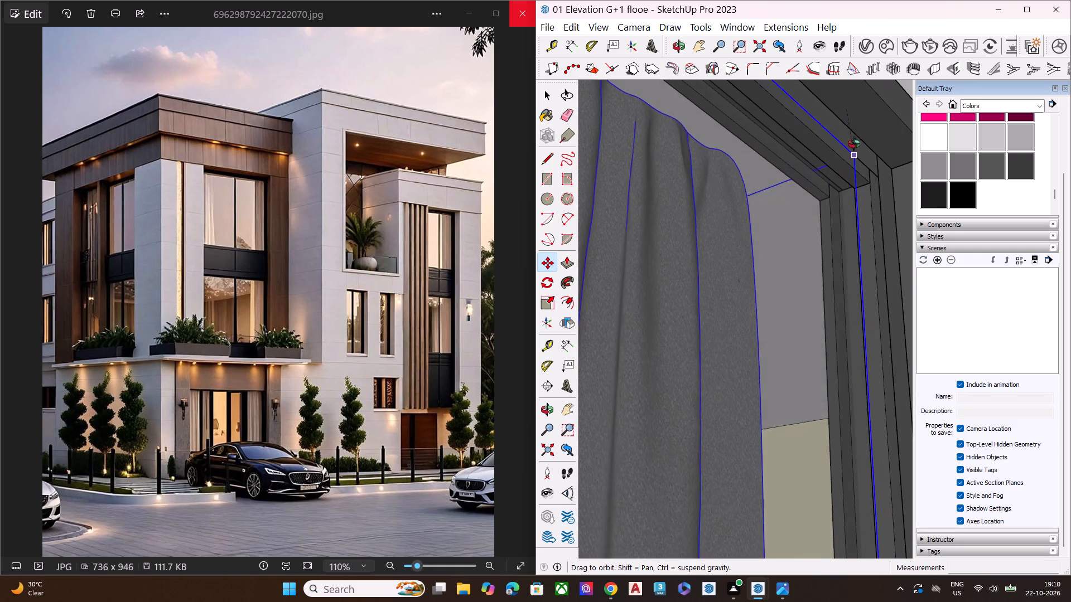
middle_click_drag(854, 144, 861, 114)
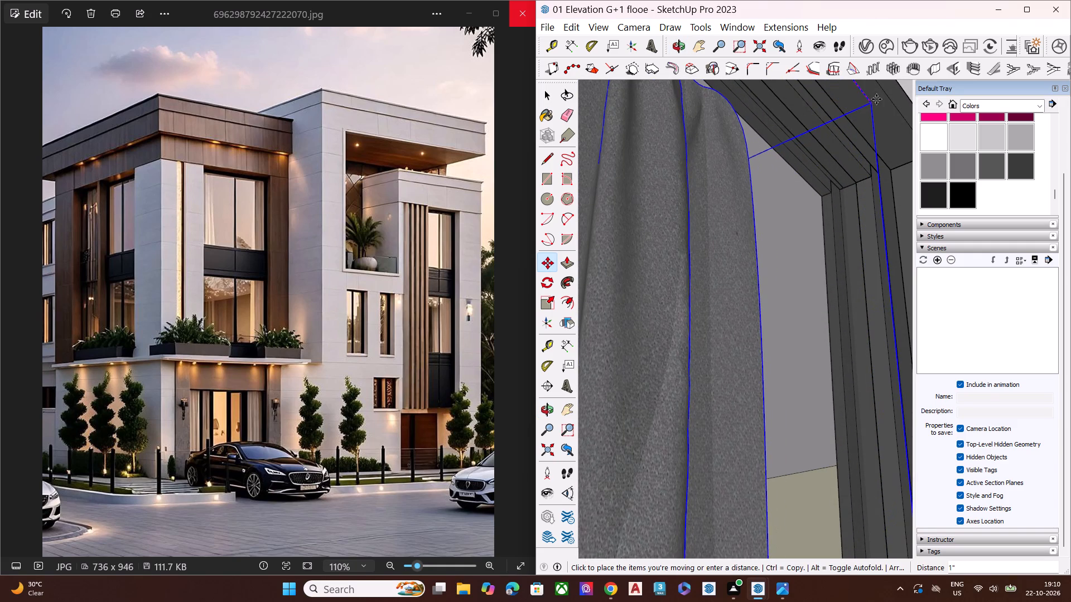
middle_click_drag(856, 130, 802, 350)
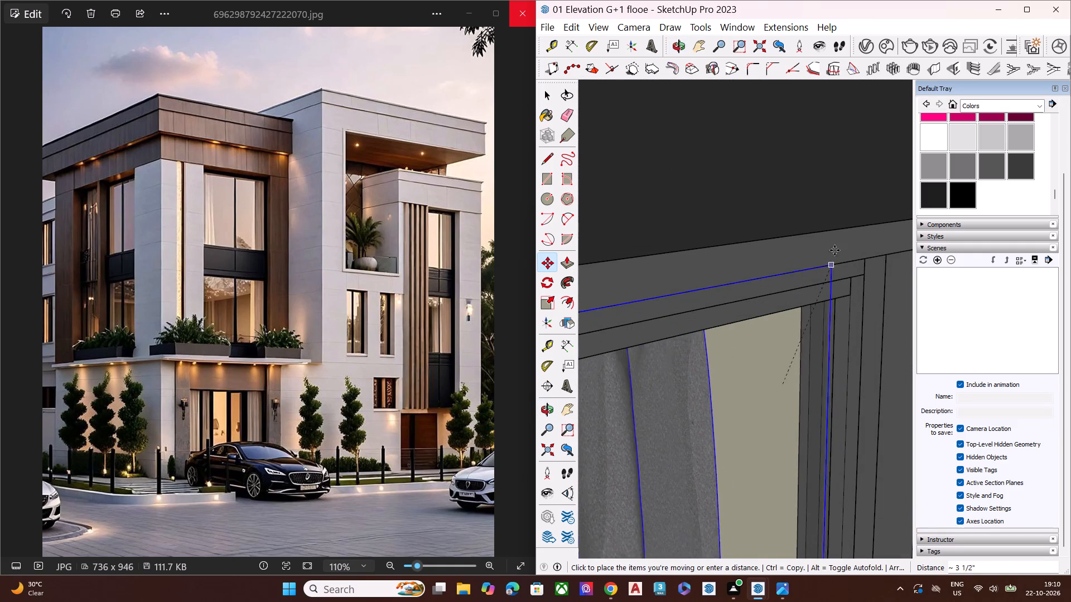
left_click(837, 245)
Examine how the shifted curtain sits in the ground-floor glazed door, from farther outside and facing the door.
scroll(740, 231, "down", 2)
scroll(747, 229, "up", 1)
scroll(749, 228, "down", 6)
scroll(837, 201, "down", 3)
scroll(840, 204, "up", 1)
scroll(840, 205, "down", 7)
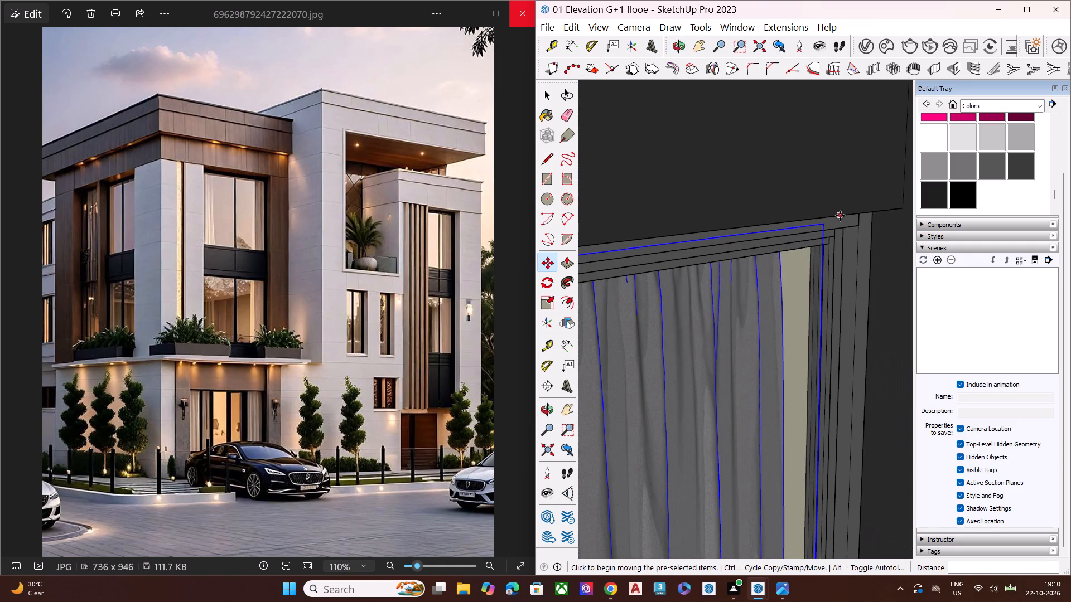
scroll(856, 225, "down", 9)
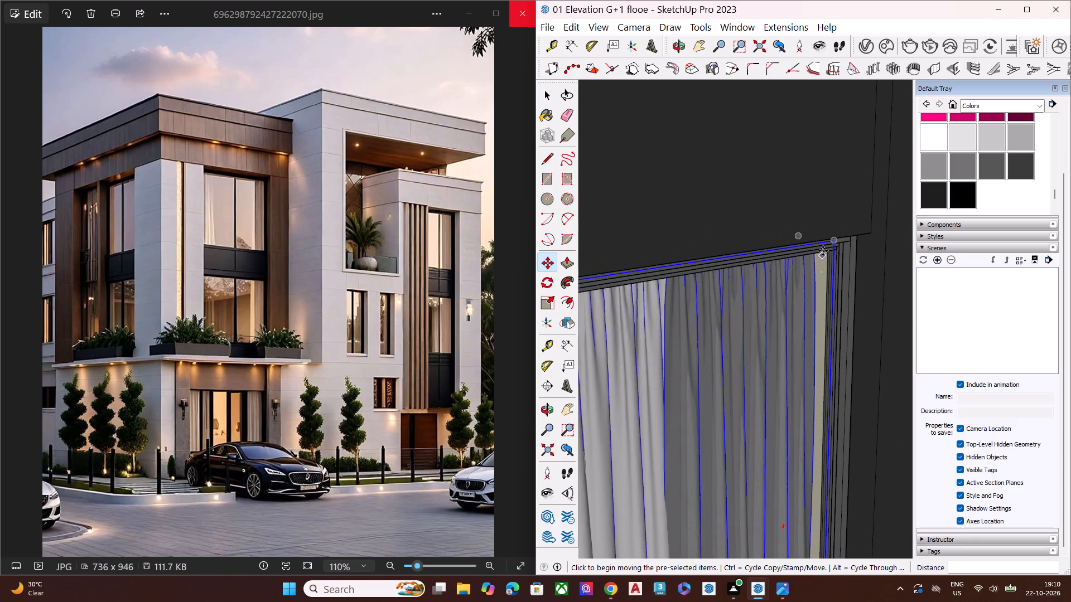
scroll(822, 251, "down", 19)
scroll(809, 274, "up", 1)
scroll(810, 279, "down", 4)
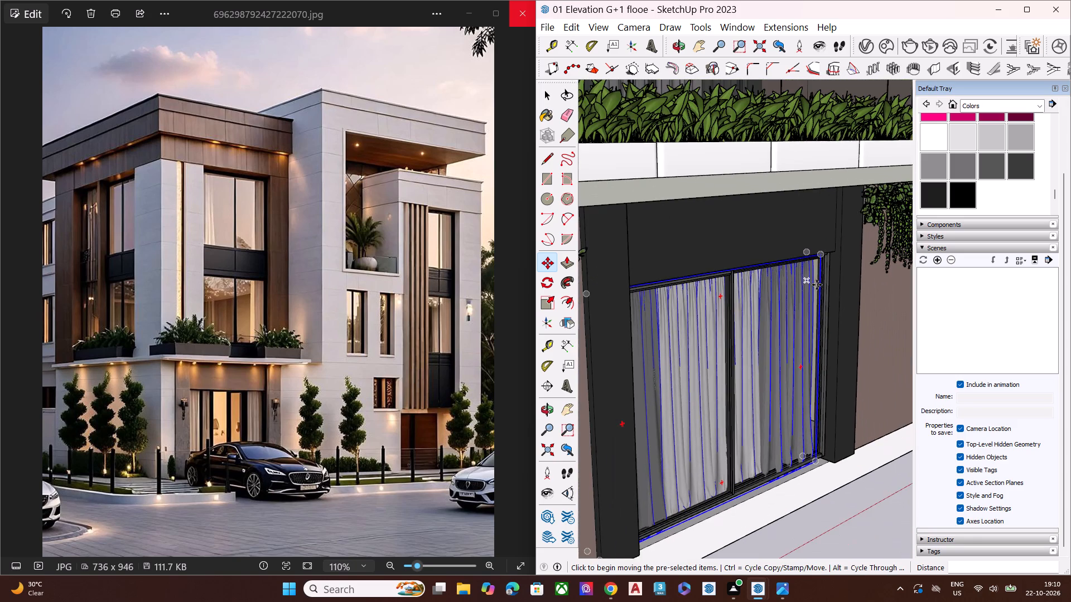
scroll(817, 285, "down", 6)
scroll(818, 387, "down", 2)
scroll(816, 393, "up", 1)
scroll(816, 393, "down", 4)
middle_click_drag(814, 436, 807, 438)
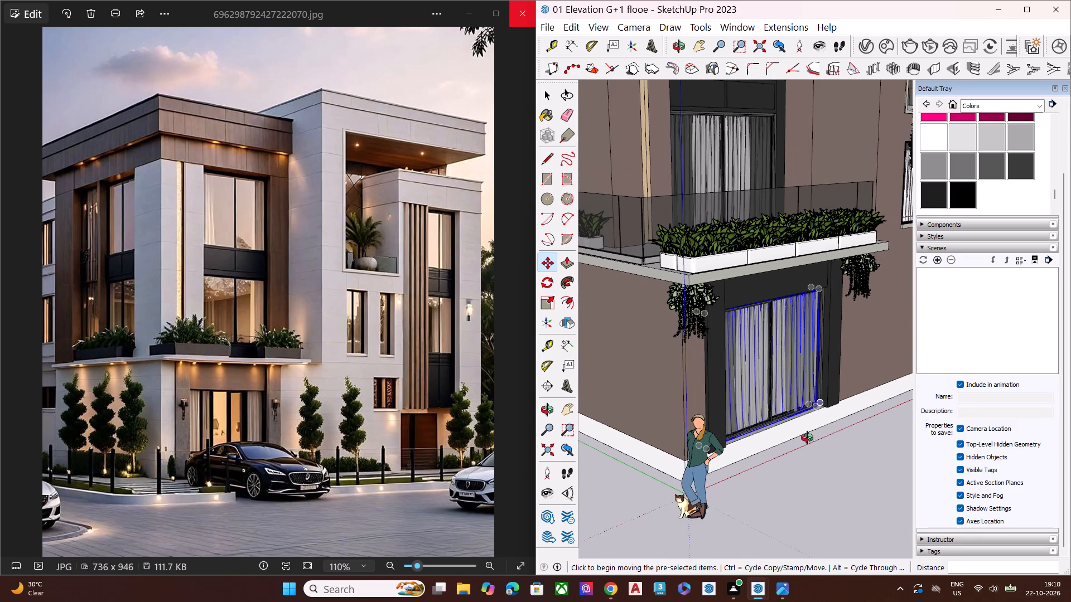
middle_click_drag(807, 438, 597, 417)
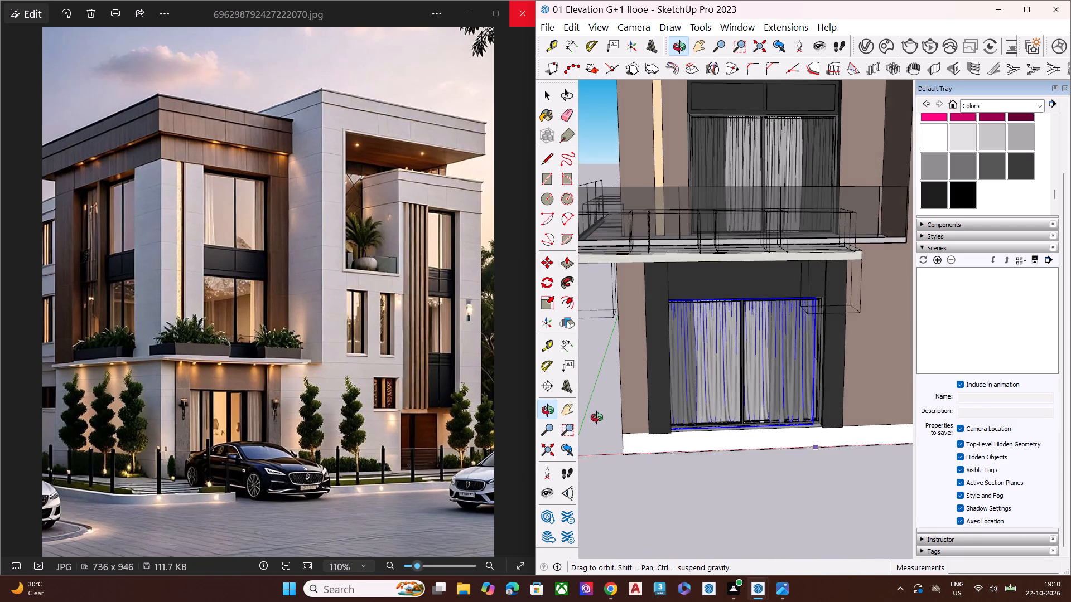
middle_click_drag(597, 417, 587, 411)
Move the curtain by its top corner about 5 15/16" along the red axis onto the door case's outer edge.
scroll(832, 371, "up", 11)
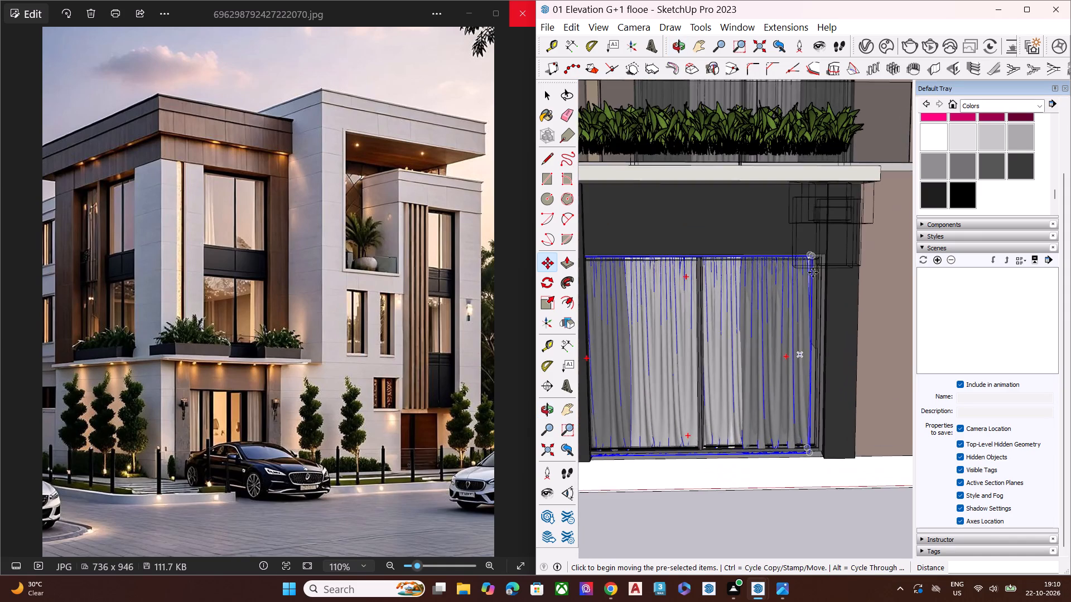
scroll(814, 268, "up", 18)
scroll(825, 220, "up", 5)
middle_click_drag(827, 243, 775, 211)
scroll(814, 250, "up", 1)
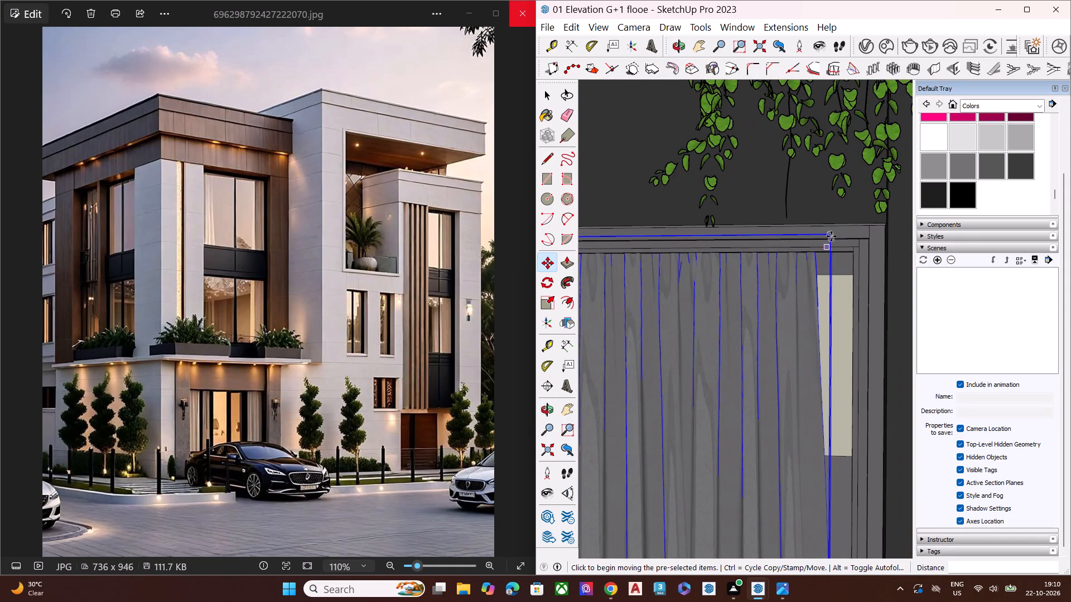
left_click(831, 235)
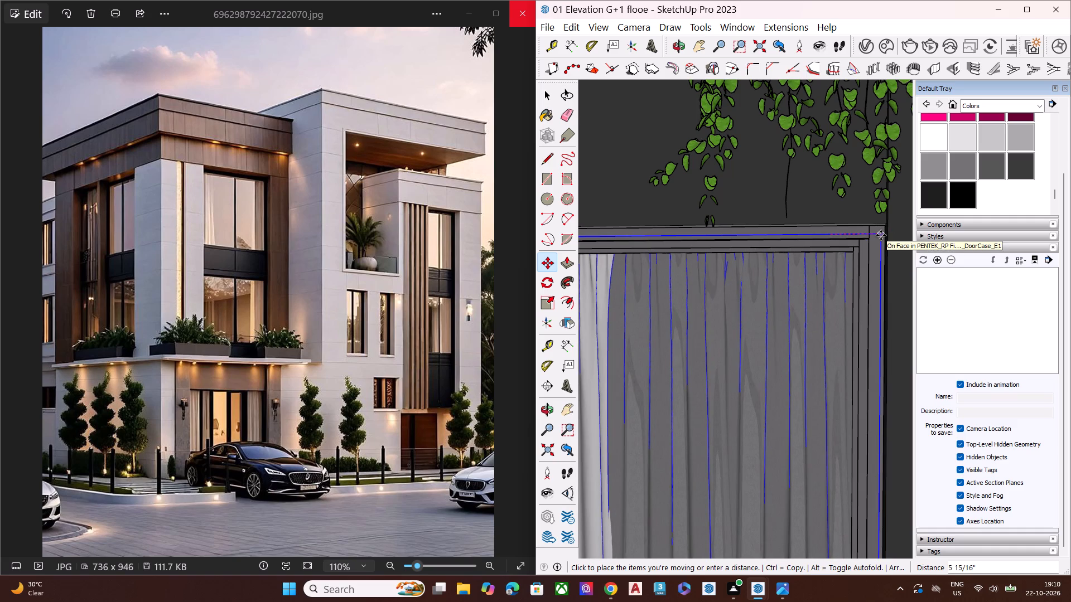
left_click(881, 235)
key("space")
Clear the selection and examine the curtained ground-floor door from the front and from the building's corner.
scroll(877, 238, "down", 6)
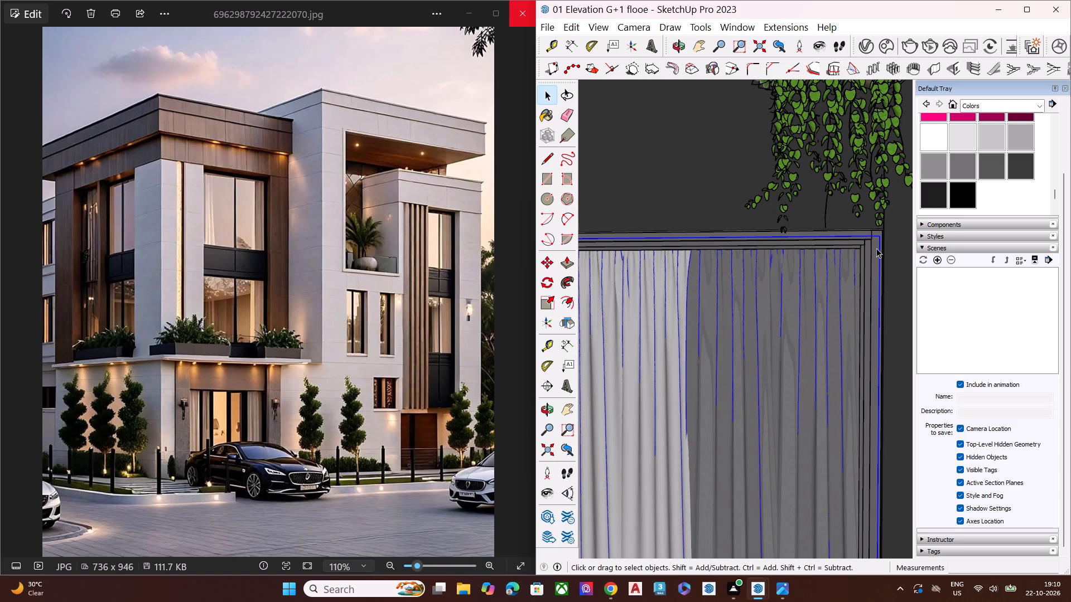
scroll(845, 247, "down", 6)
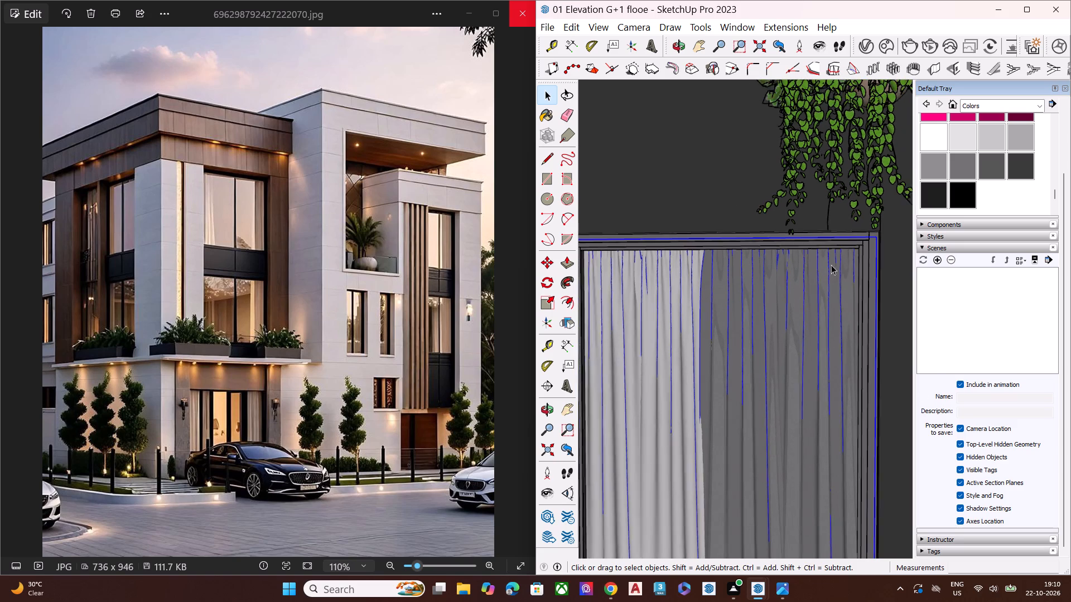
scroll(831, 265, "down", 4)
scroll(838, 280, "up", 1)
scroll(838, 280, "down", 16)
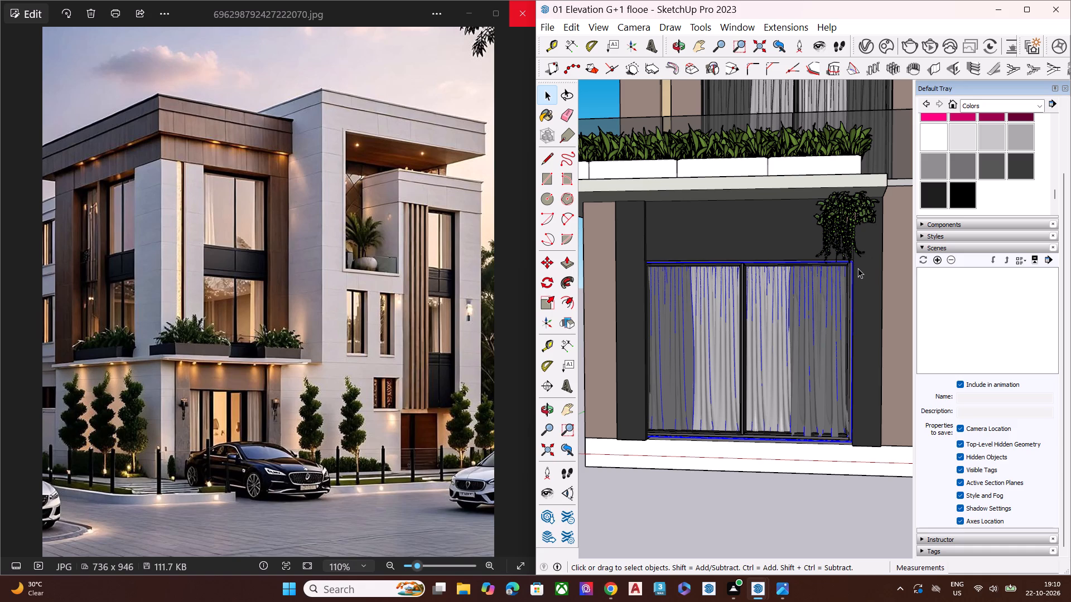
scroll(854, 266, "down", 9)
left_click(745, 493)
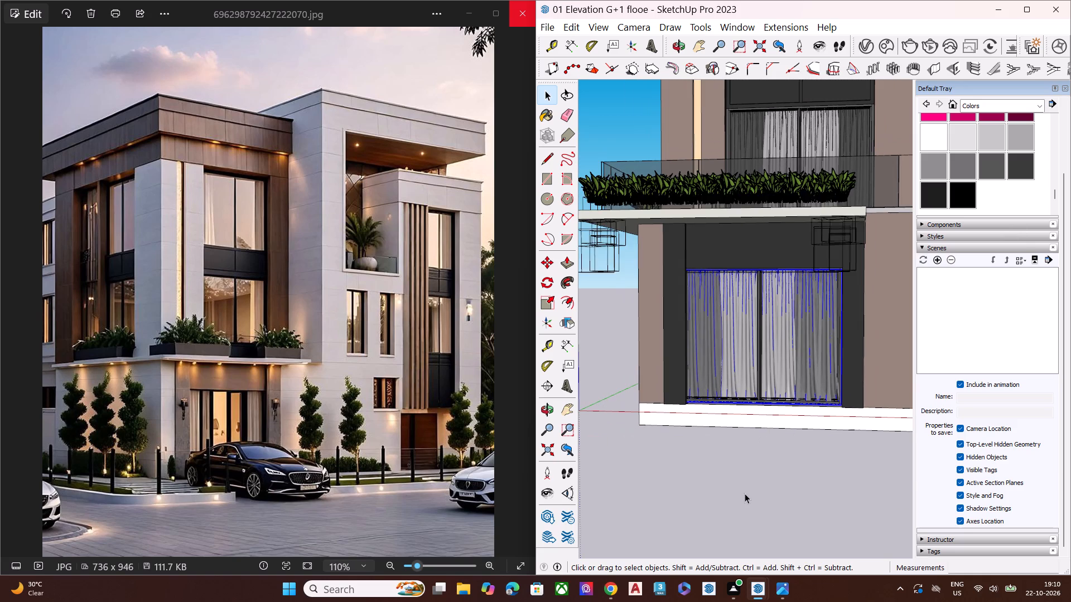
middle_click_drag(783, 219, 841, 425)
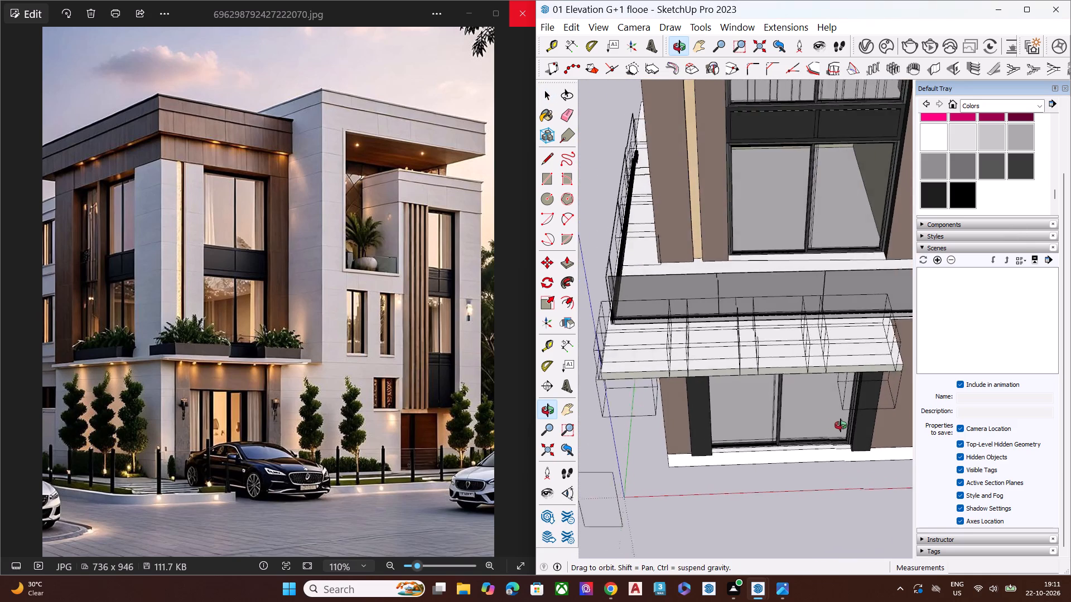
middle_click_drag(841, 425, 1028, 324)
left_click(865, 498)
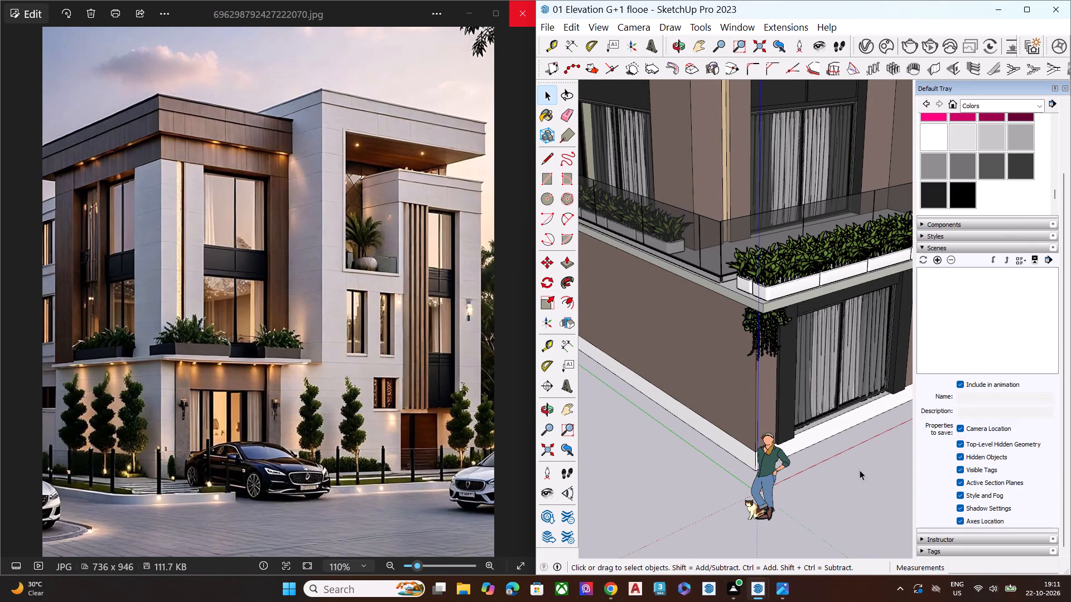
scroll(851, 426, "up", 5)
scroll(850, 428, "down", 6)
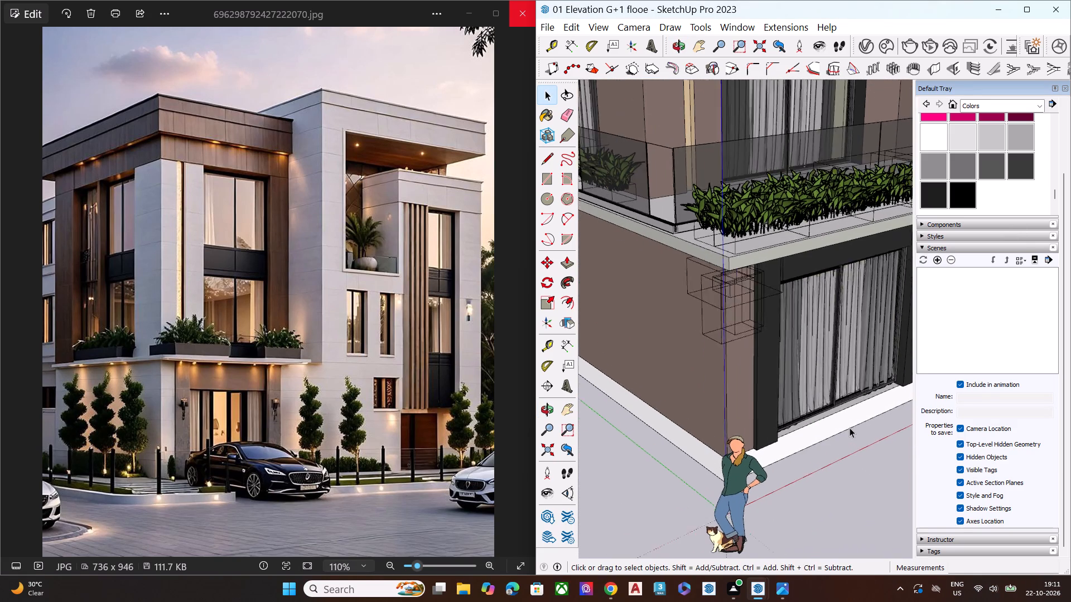
left_click(863, 476)
scroll(852, 396, "up", 1)
middle_click_drag(853, 392, 882, 234)
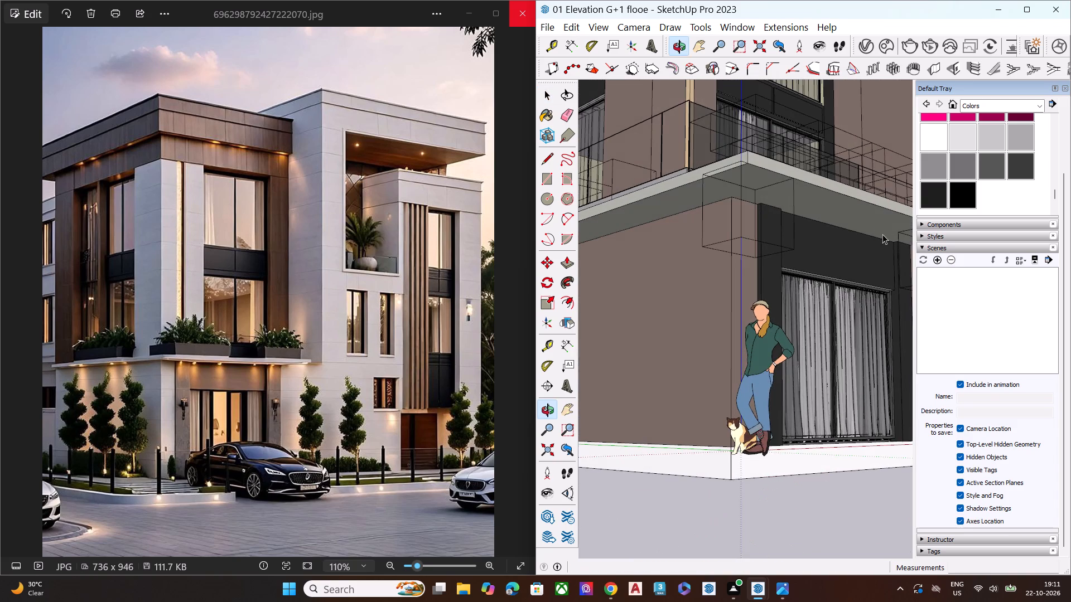
Examine the full front elevation with all its curtained openings from farther away.
scroll(812, 327, "down", 2)
scroll(808, 335, "up", 2)
scroll(808, 335, "down", 14)
middle_click_drag(834, 421, 833, 491)
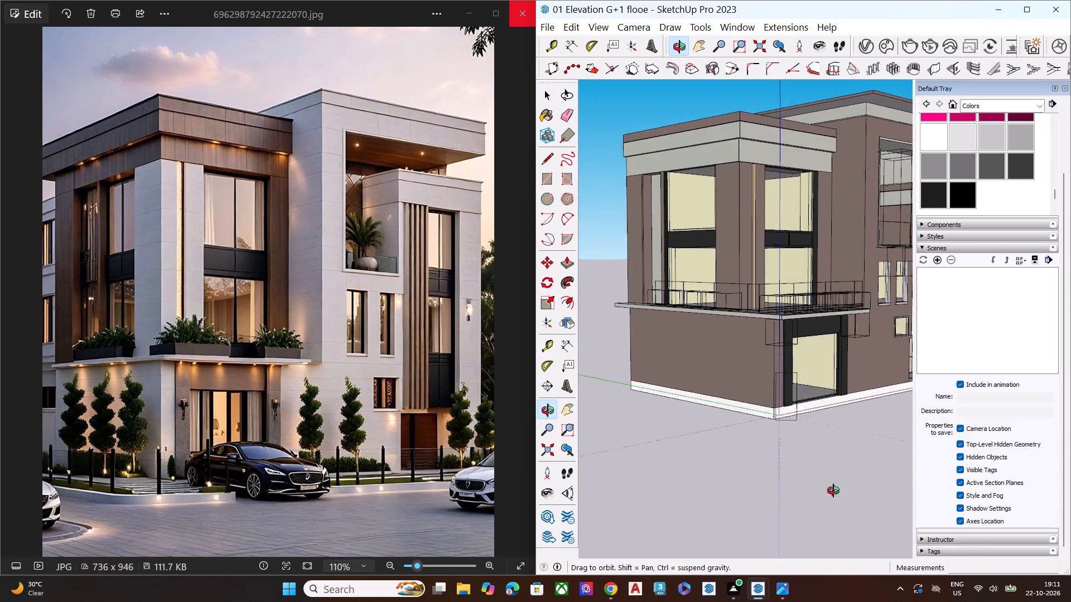
middle_click_drag(833, 491, 833, 491)
scroll(833, 491, "up", 1)
left_click(829, 492)
middle_click_drag(836, 391, 626, 385)
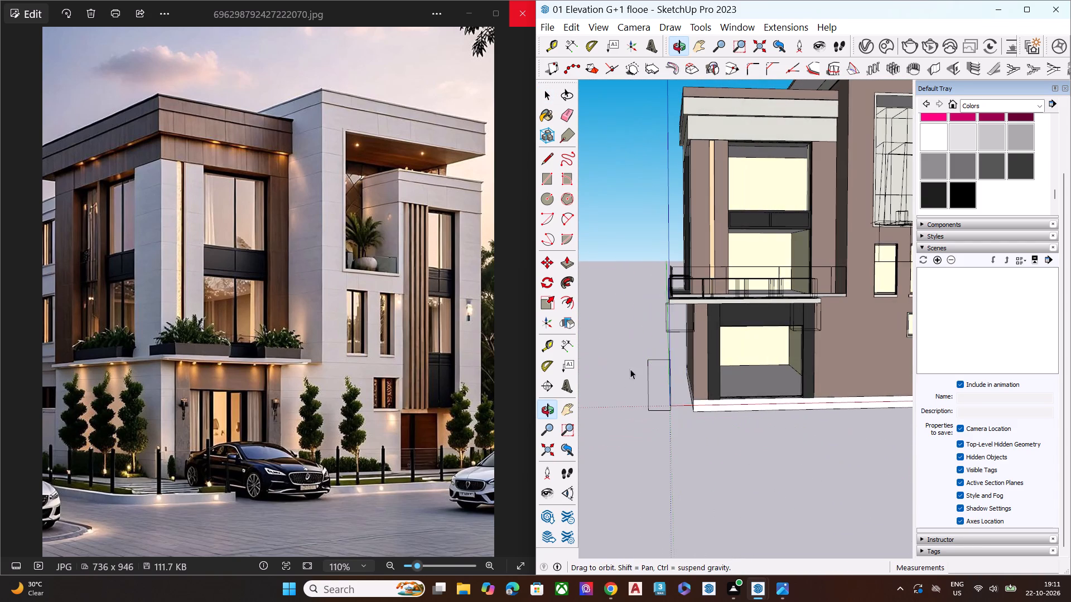
scroll(641, 344, "down", 3)
scroll(641, 345, "up", 1)
scroll(642, 349, "down", 6)
scroll(726, 378, "down", 5)
scroll(674, 391, "up", 2)
scroll(672, 392, "down", 3)
middle_click_drag(716, 366, 730, 319)
scroll(726, 316, "up", 1)
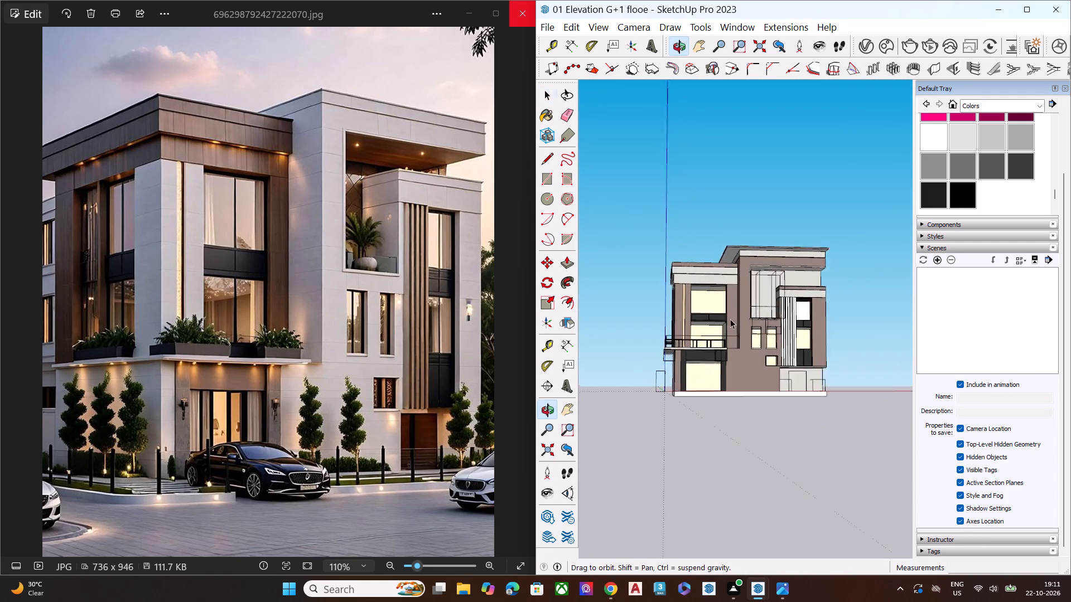
middle_click_drag(730, 319, 729, 318)
scroll(730, 319, "up", 1)
scroll(734, 322, "down", 1)
scroll(734, 323, "up", 7)
scroll(732, 341, "down", 5)
middle_click_drag(808, 320, 743, 324)
scroll(732, 317, "up", 4)
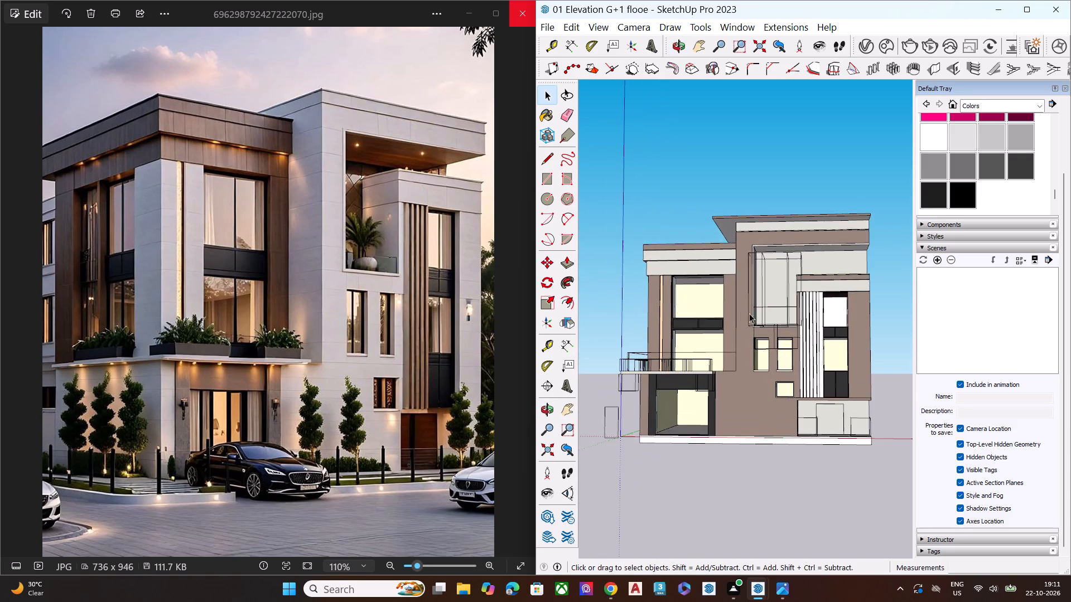
scroll(762, 313, "down", 2)
middle_click_drag(794, 316, 821, 305)
scroll(828, 313, "up", 3)
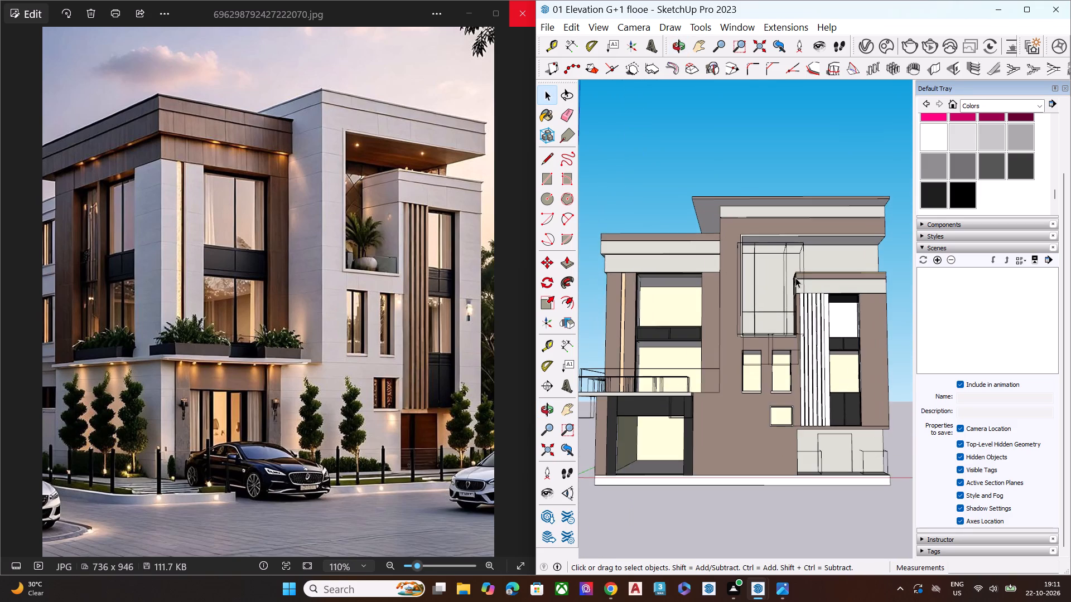
scroll(795, 278, "down", 3)
left_click(815, 182)
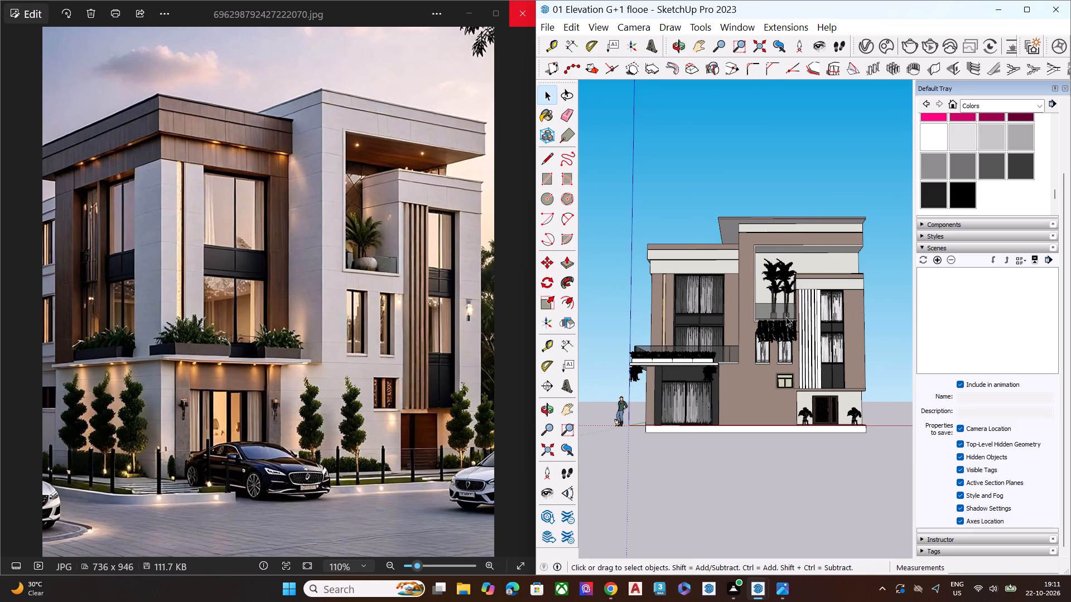
middle_click_drag(779, 349, 779, 396)
scroll(766, 336, "up", 2)
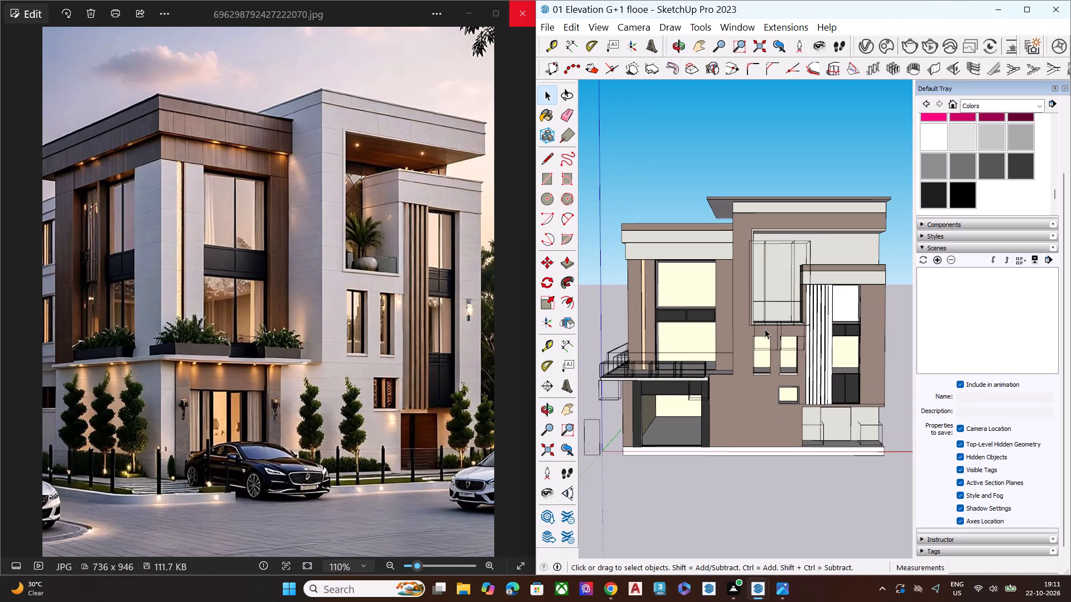
middle_click_drag(750, 318, 756, 280)
left_click(752, 469)
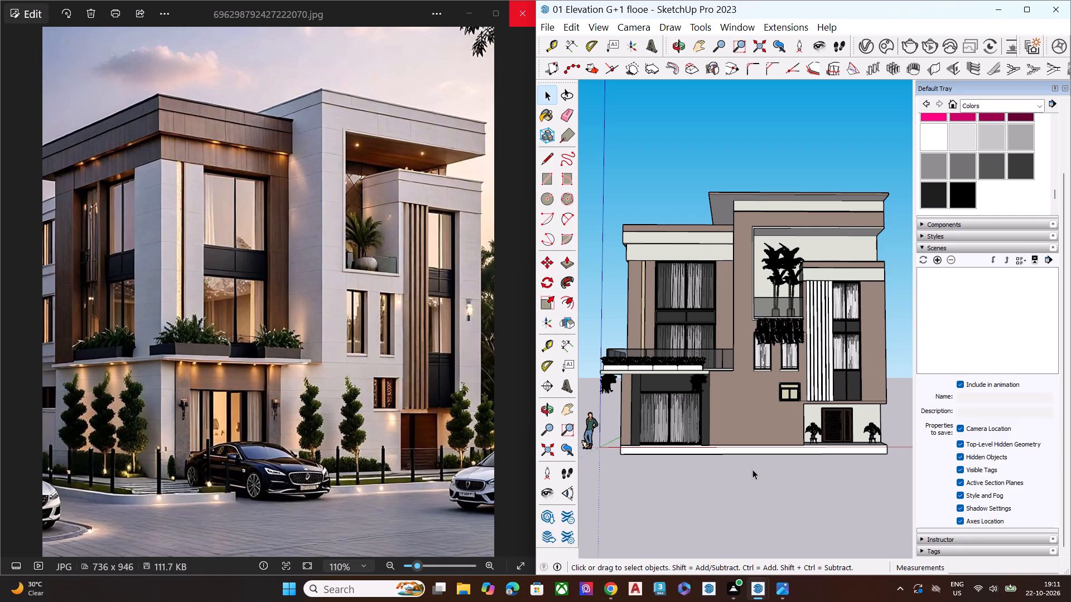
Examine the whole building from a raised corner view.
scroll(769, 378, "down", 7)
middle_click_drag(783, 371, 790, 358)
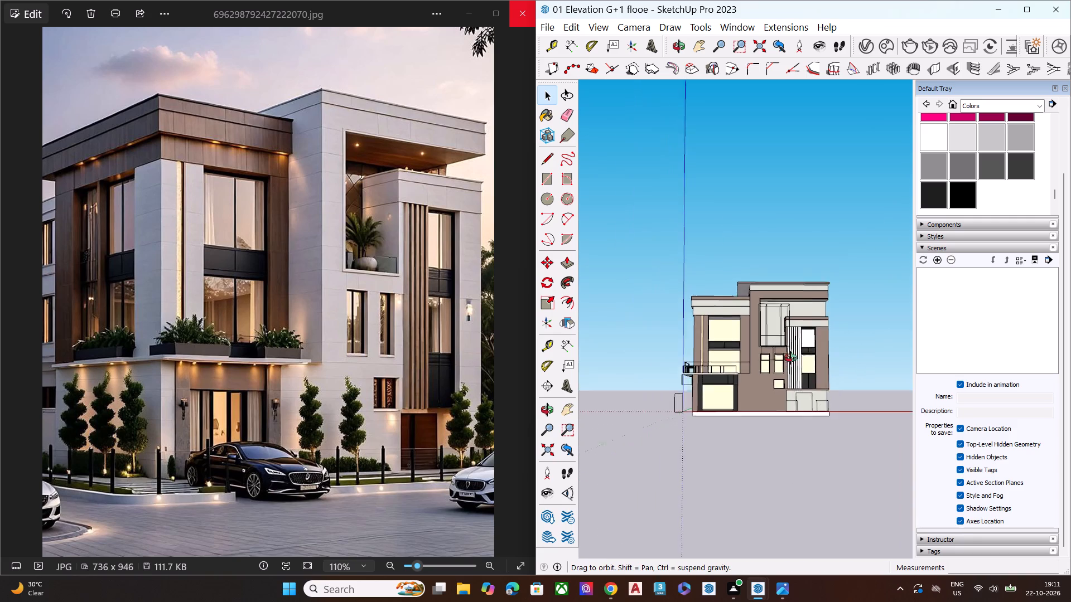
middle_click_drag(790, 358, 852, 334)
scroll(780, 394, "up", 8)
middle_click_drag(758, 376, 879, 533)
scroll(879, 533, "up", 1)
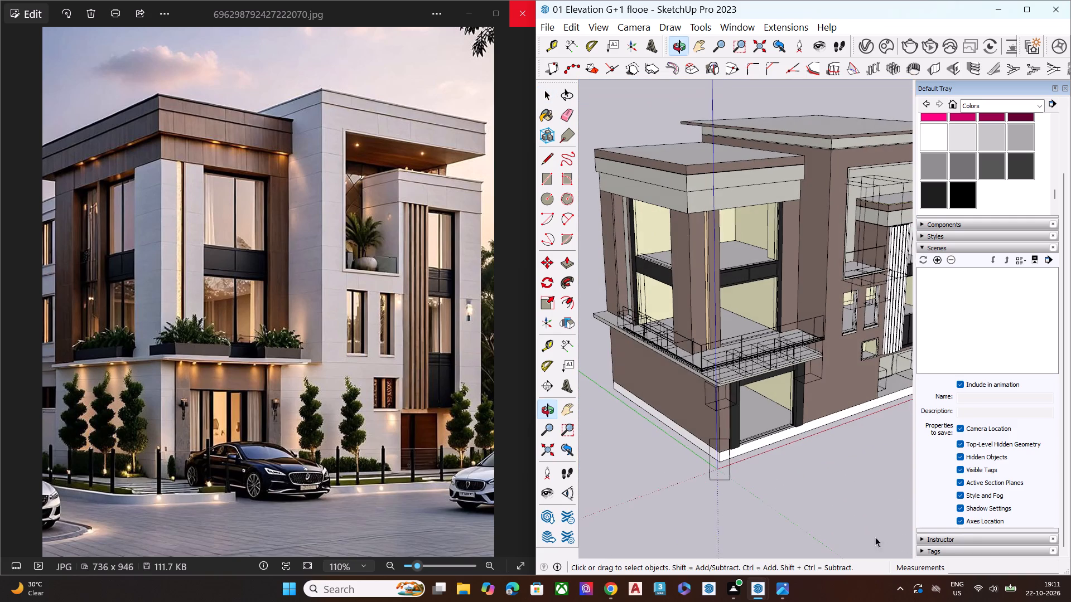
left_click(767, 503)
scroll(655, 320, "down", 4)
scroll(647, 321, "up", 1)
scroll(647, 321, "down", 2)
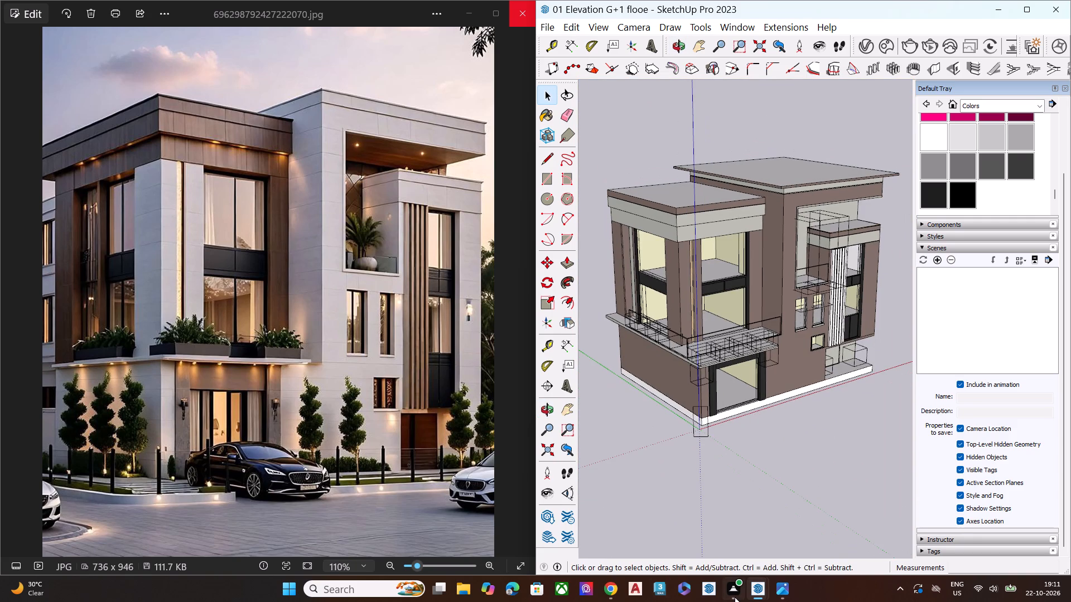
scroll(831, 264, "down", 8)
middle_click_drag(772, 329, 768, 327)
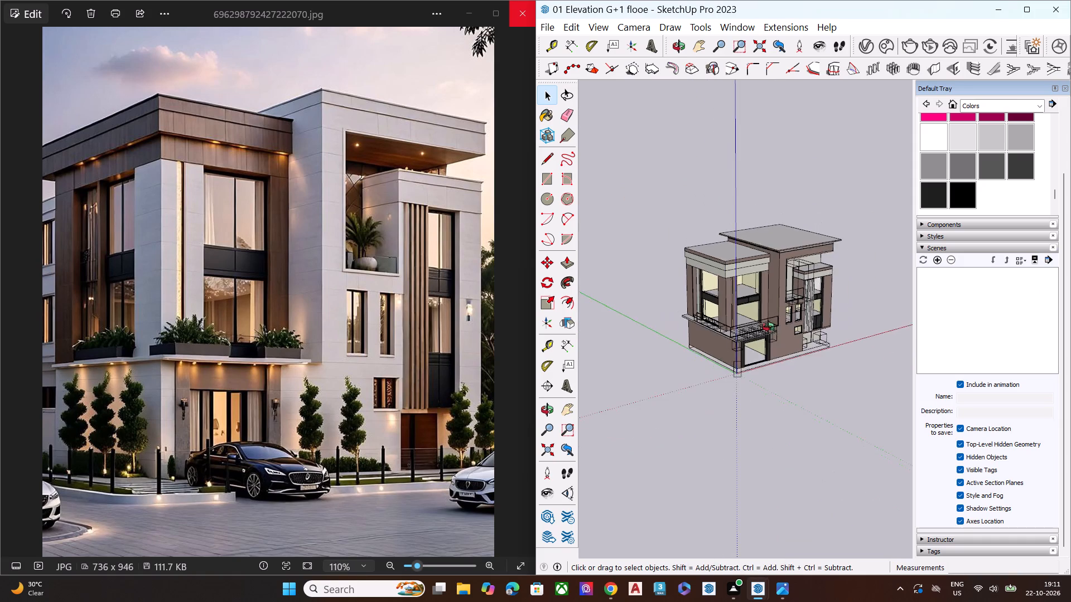
Examine the building from several raised corner and side views.
middle_click_drag(768, 327, 693, 280)
scroll(875, 285, "up", 1)
middle_click_drag(875, 285, 565, 300)
middle_click_drag(863, 318, 581, 318)
middle_click_drag(843, 318, 549, 320)
middle_click_drag(799, 329, 556, 334)
middle_click_drag(805, 342, 520, 339)
middle_click_drag(846, 363, 534, 363)
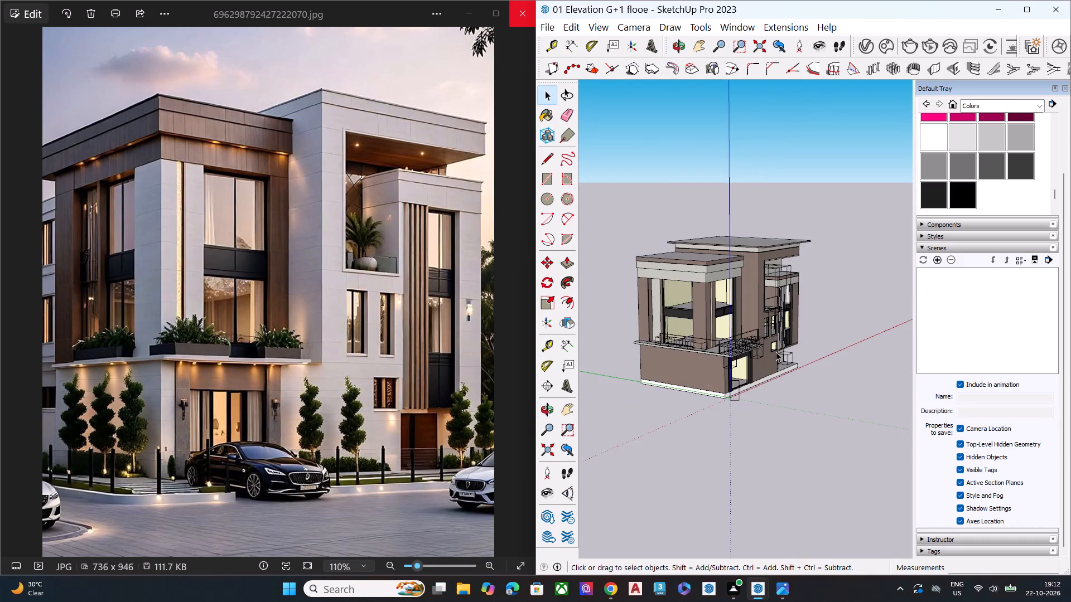
middle_click_drag(776, 352, 609, 352)
scroll(673, 352, "up", 7)
scroll(694, 364, "down", 2)
scroll(700, 368, "up", 1)
scroll(701, 368, "down", 7)
Examine the building's corner from a low viewpoint similar to the reference photo.
middle_click_drag(717, 361, 752, 256)
scroll(725, 275, "up", 3)
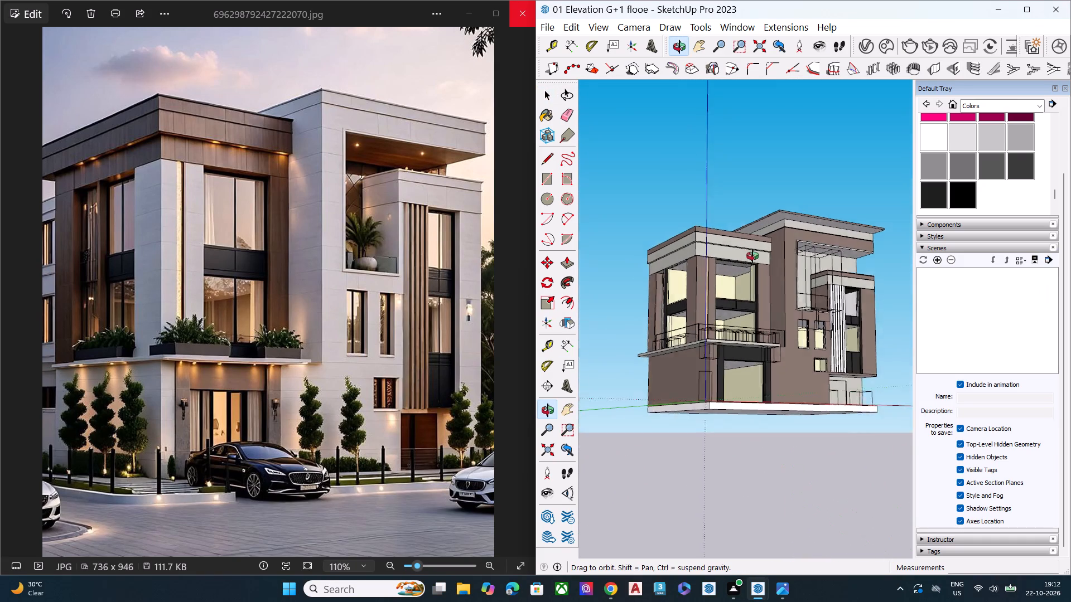
middle_click_drag(752, 256, 771, 254)
scroll(752, 256, "up", 5)
scroll(768, 362, "down", 2)
scroll(766, 368, "up", 1)
scroll(765, 373, "down", 3)
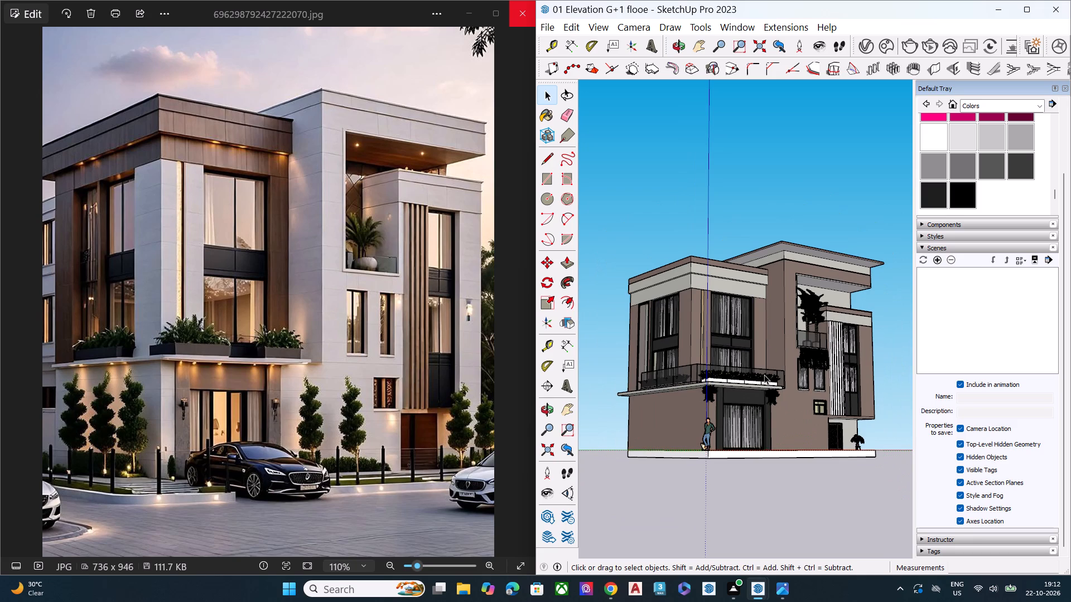
scroll(778, 374, "down", 7)
scroll(780, 406, "up", 1)
scroll(780, 407, "down", 1)
scroll(792, 417, "up", 1)
Examine the building from a raised corner view and from closer to the front elevation.
middle_click_drag(792, 417, 717, 521)
scroll(777, 459, "down", 1)
scroll(718, 498, "up", 3)
scroll(824, 425, "down", 2)
scroll(824, 425, "up", 4)
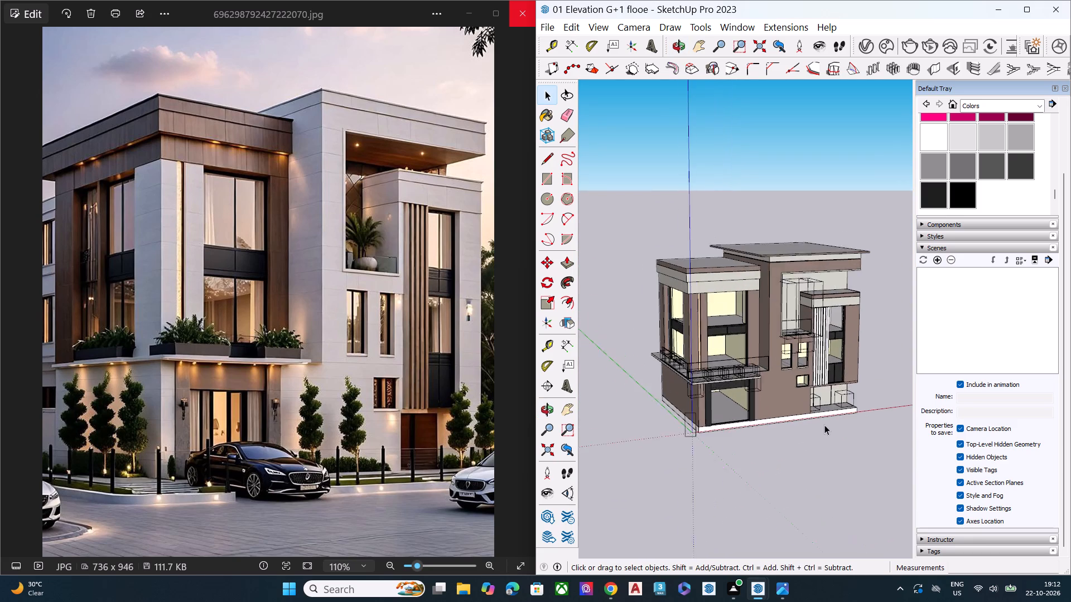
scroll(824, 425, "up", 1)
middle_click_drag(824, 425, 723, 417)
scroll(723, 417, "up", 6)
scroll(594, 373, "down", 2)
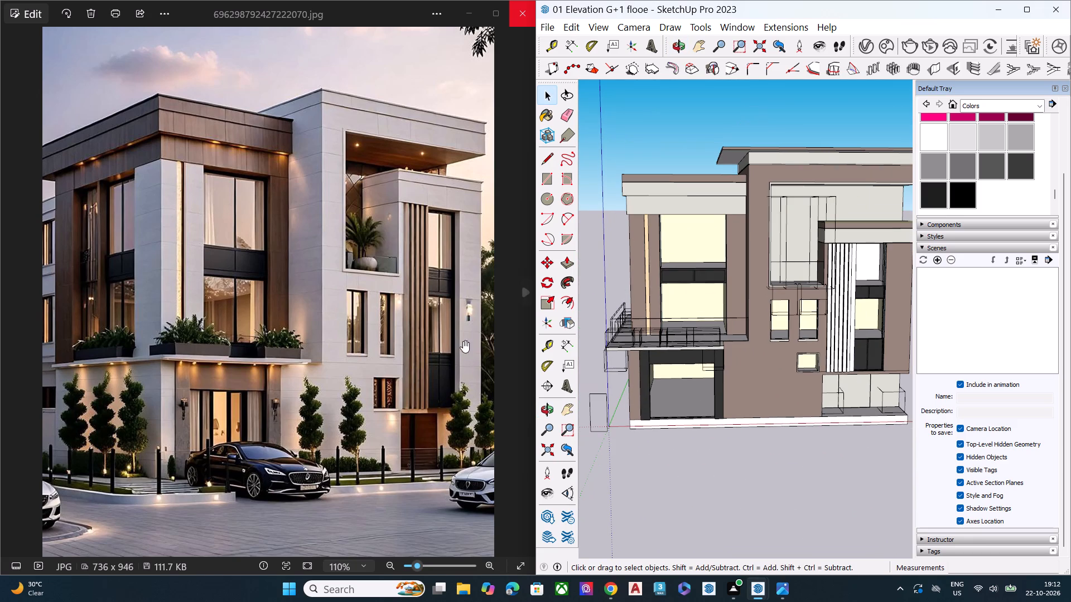
In the photo viewer, look at the next reference image and return to the building photo.
left_click(525, 293)
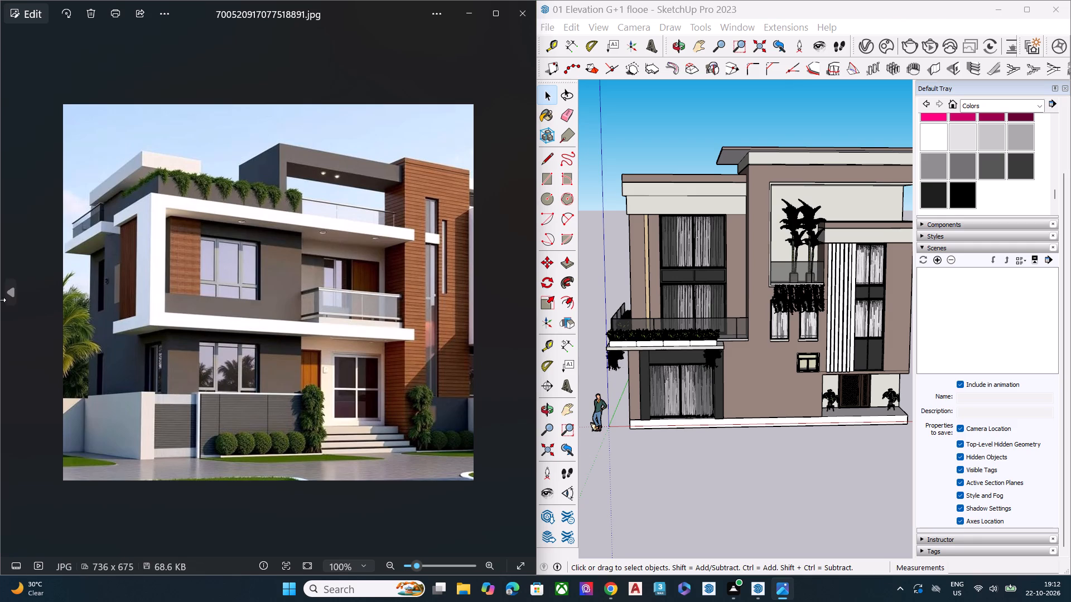
left_click(8, 293)
Back in SketchUp, examine the front elevation from far and near at about eye level.
scroll(633, 276, "down", 2)
scroll(633, 281, "up", 1)
scroll(633, 282, "down", 6)
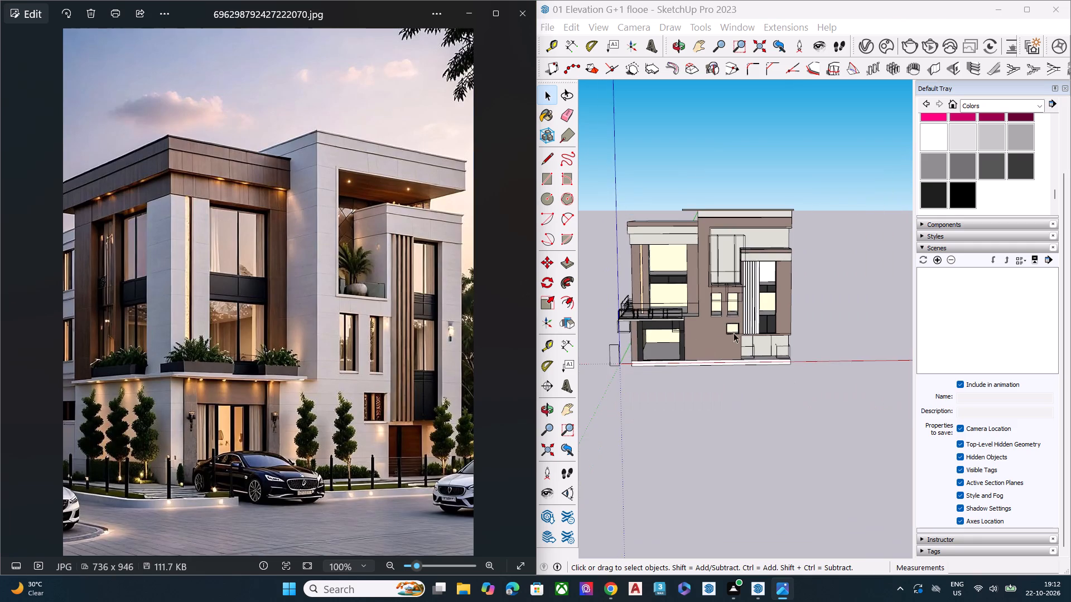
middle_click_drag(734, 333, 745, 301)
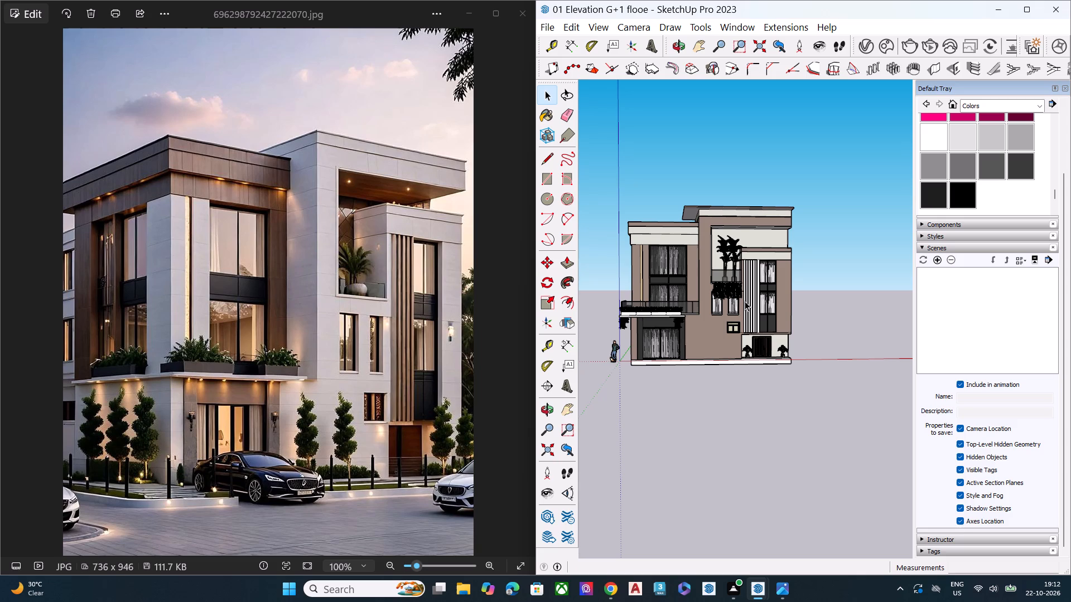
scroll(775, 389, "down", 4)
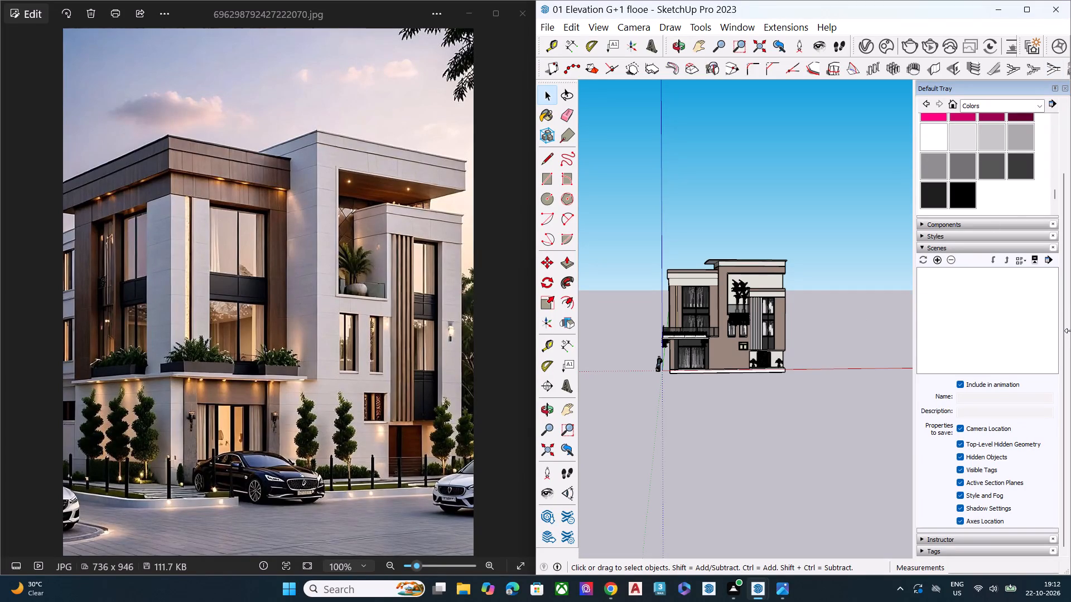
scroll(1061, 332, "down", 5)
scroll(739, 347, "up", 6)
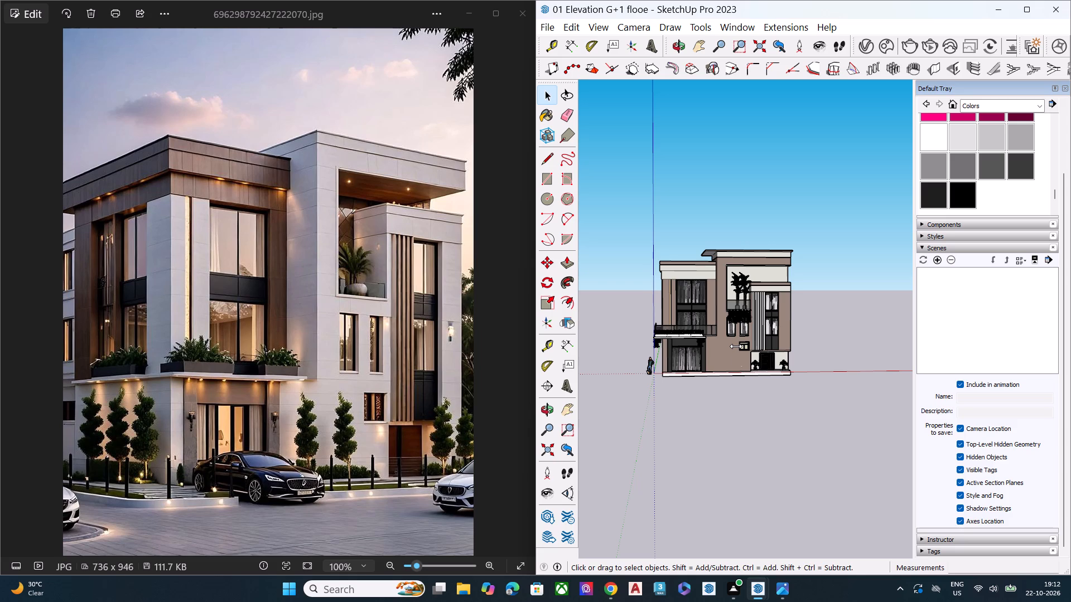
scroll(763, 323, "up", 9)
scroll(673, 339, "up", 2)
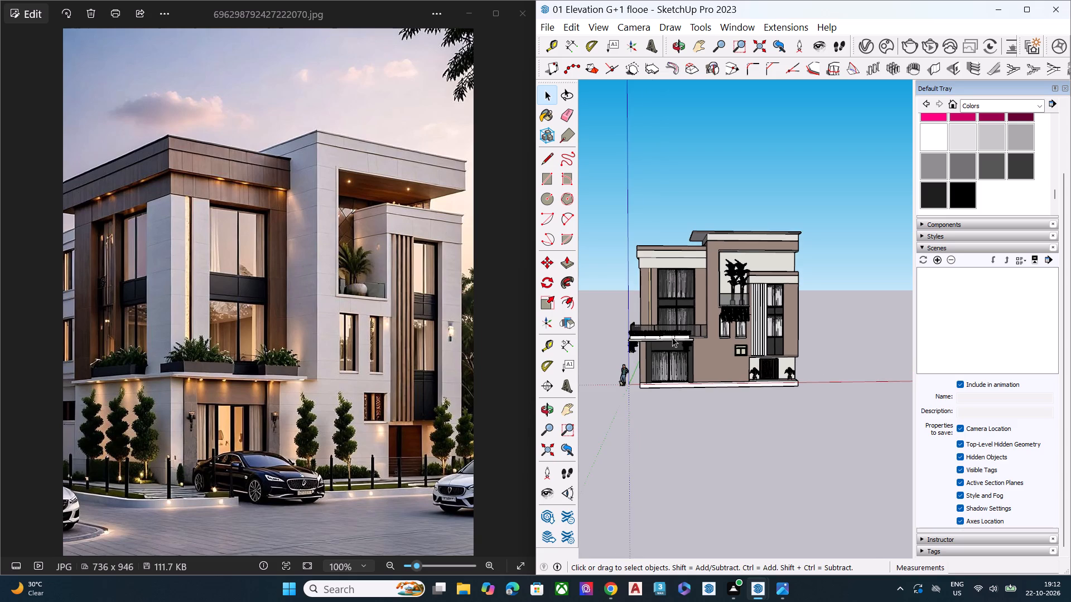
scroll(672, 337, "up", 11)
scroll(694, 351, "down", 1)
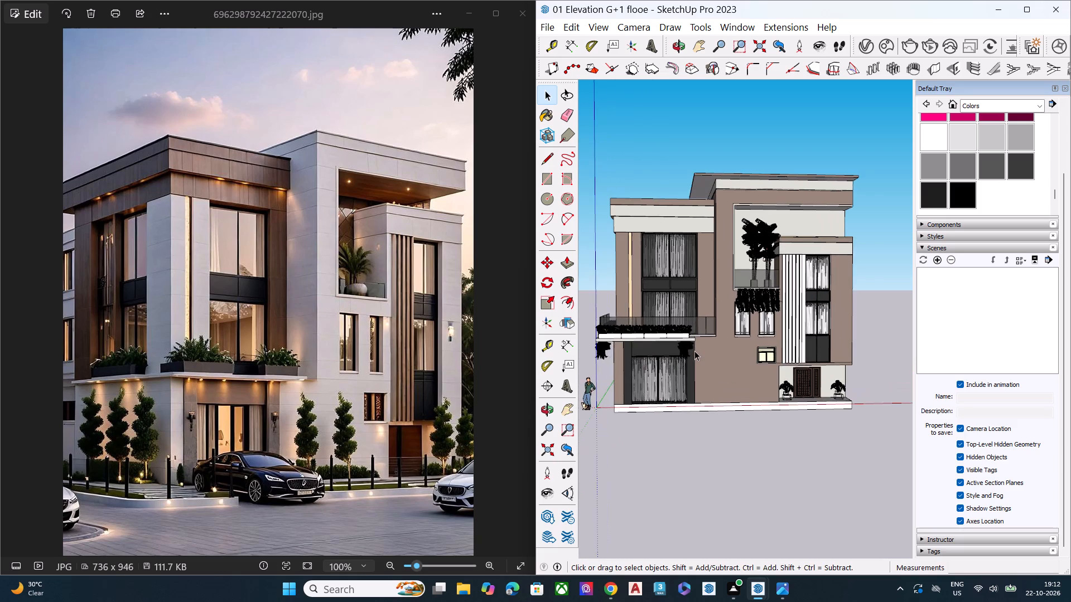
scroll(694, 351, "up", 2)
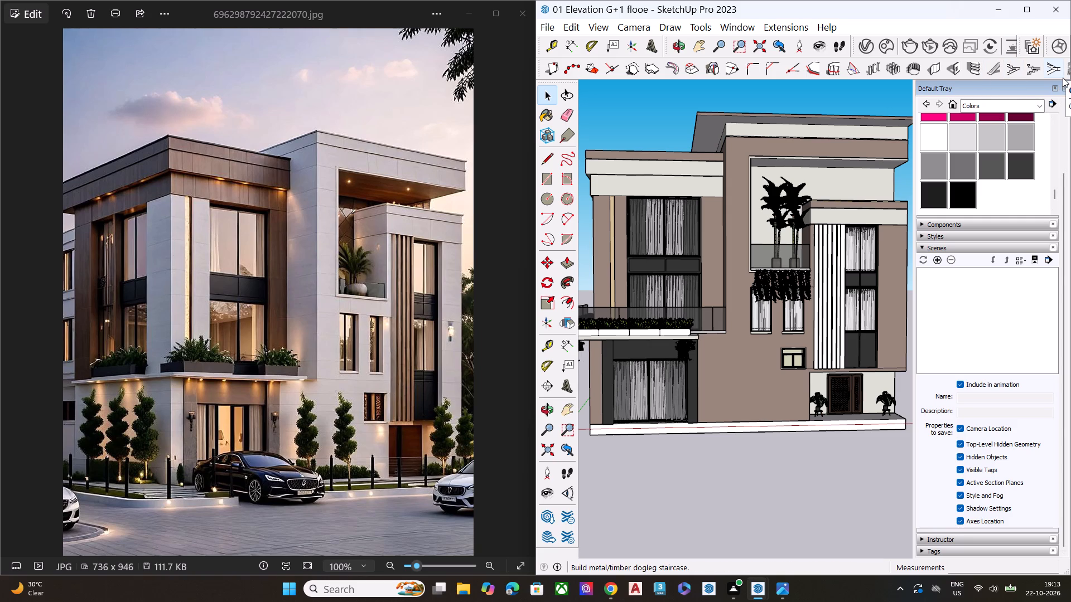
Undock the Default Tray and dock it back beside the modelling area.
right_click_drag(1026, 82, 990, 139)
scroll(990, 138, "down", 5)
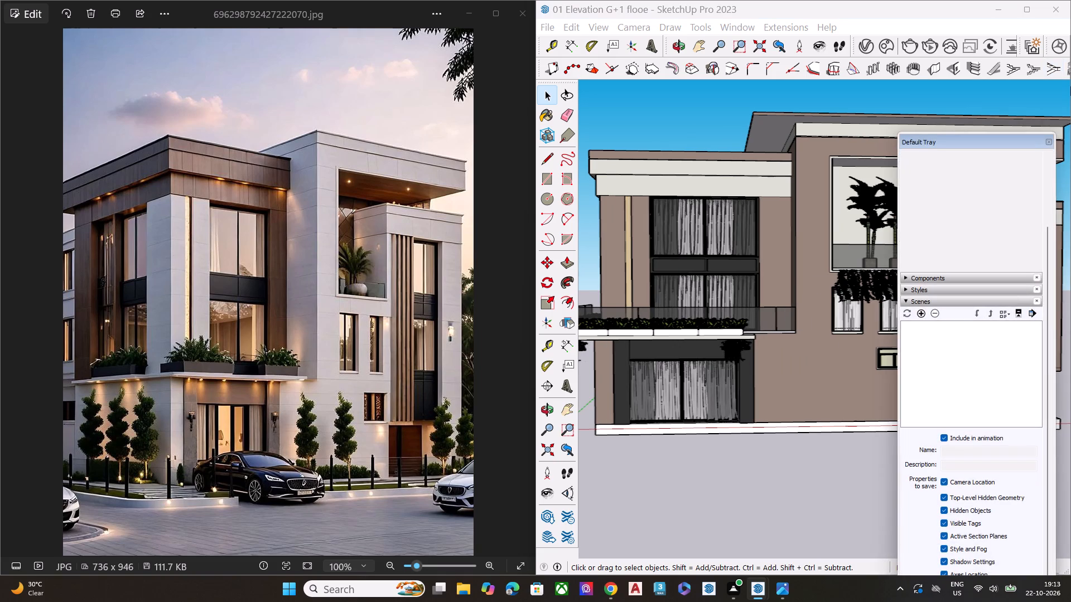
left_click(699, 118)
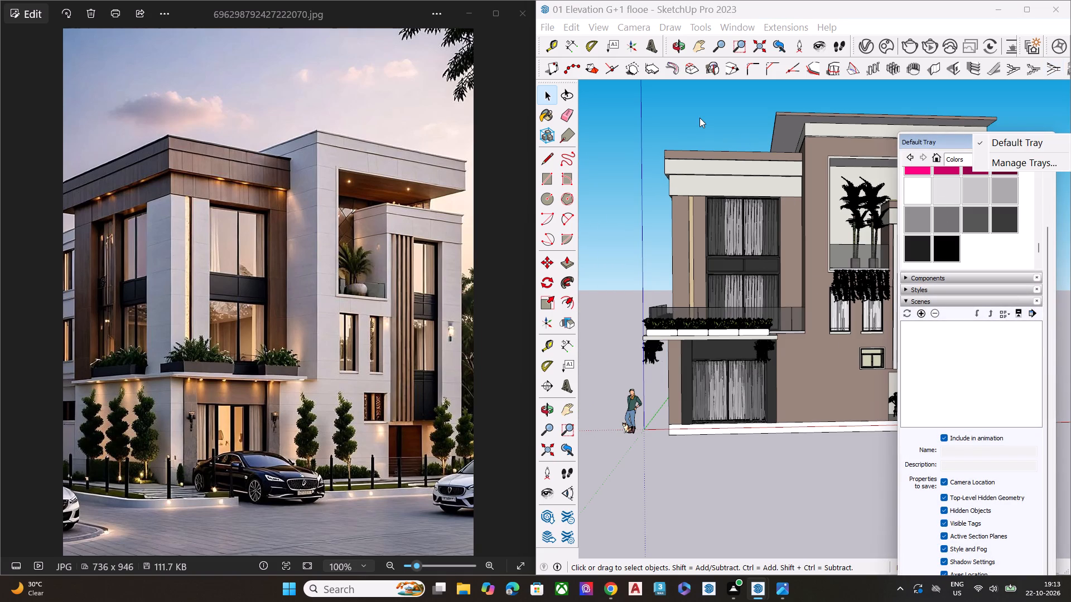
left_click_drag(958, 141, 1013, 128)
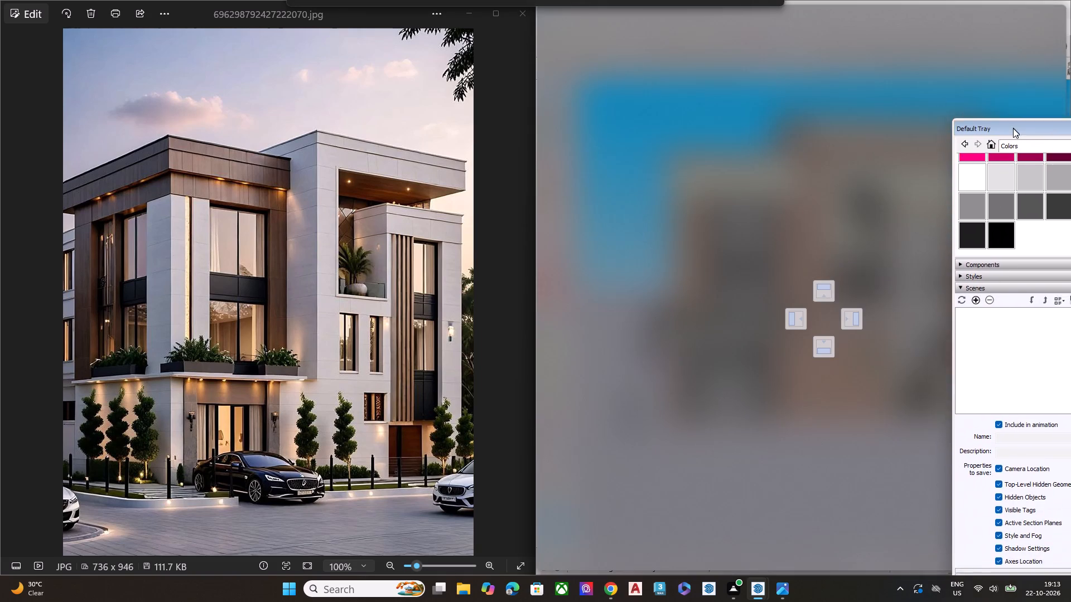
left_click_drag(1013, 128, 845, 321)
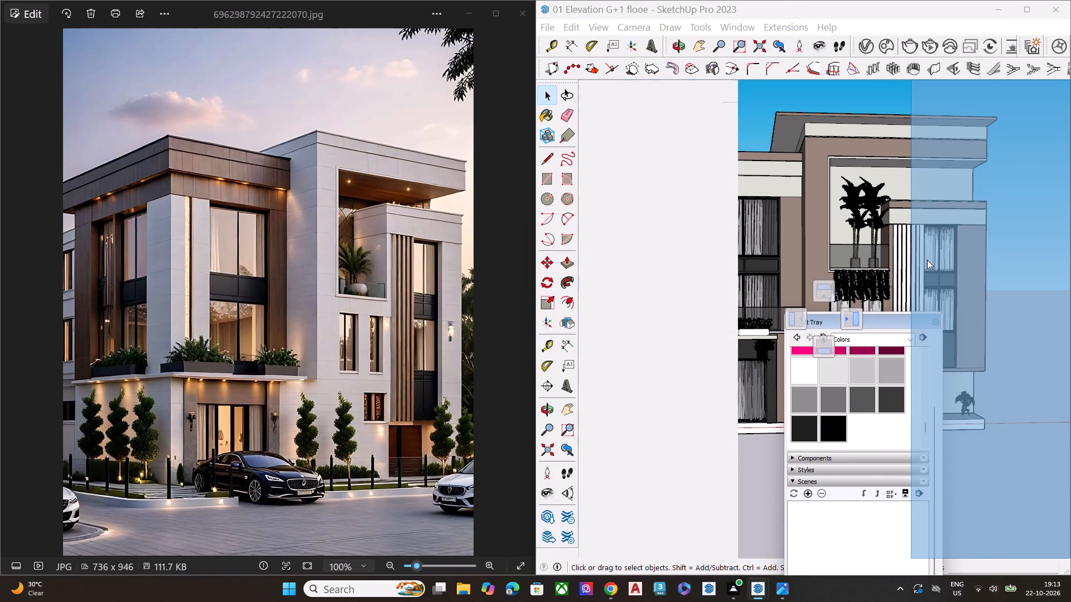
Examine the front elevation from a raised viewpoint and from eye level.
scroll(803, 162, "down", 7)
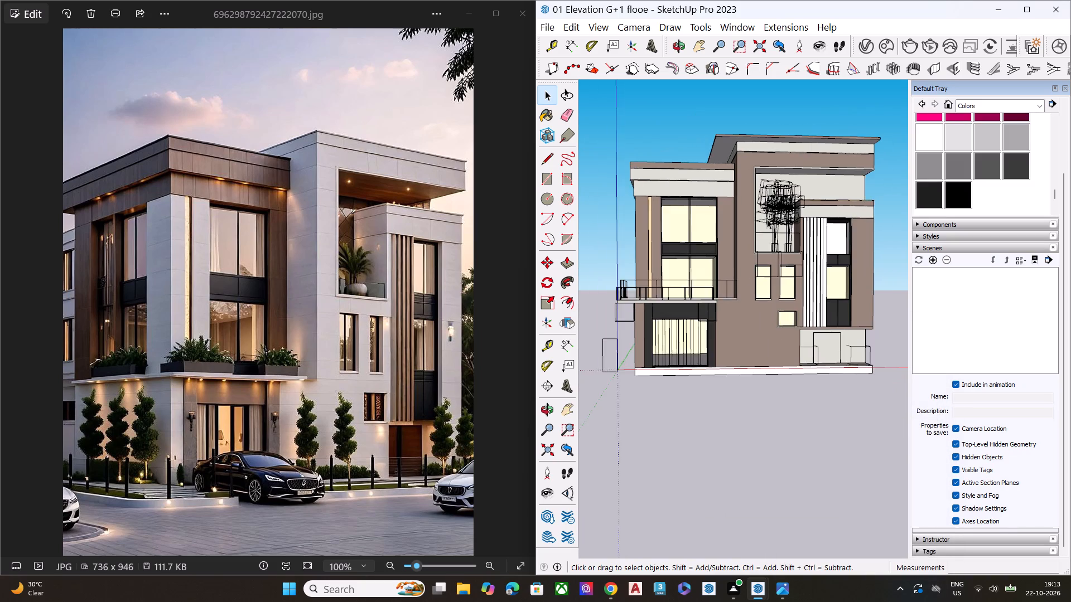
scroll(767, 219, "down", 6)
middle_click_drag(783, 201, 786, 256)
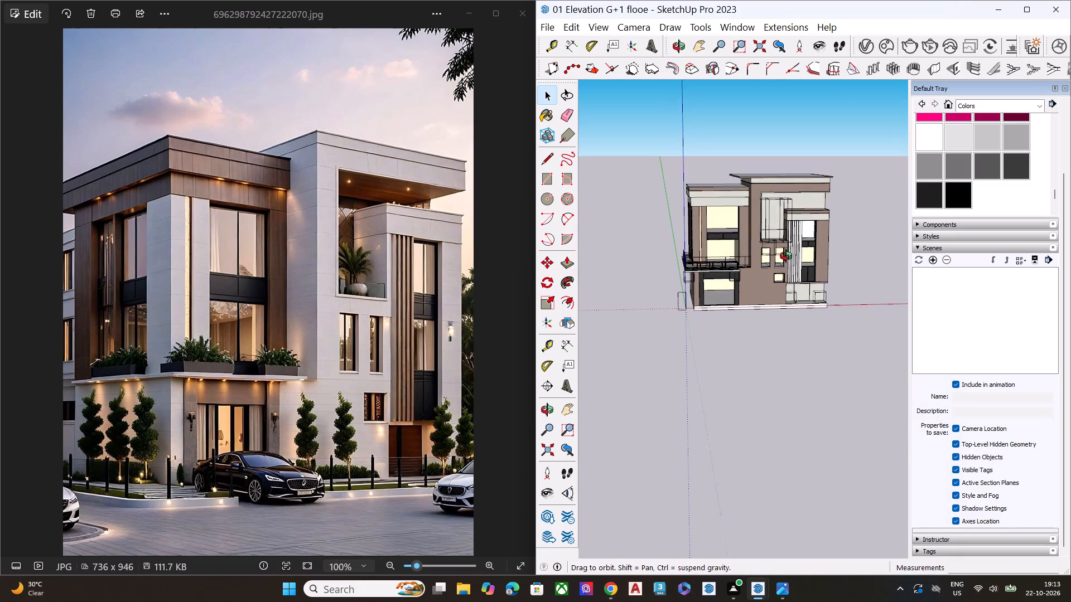
middle_click_drag(786, 256, 786, 260)
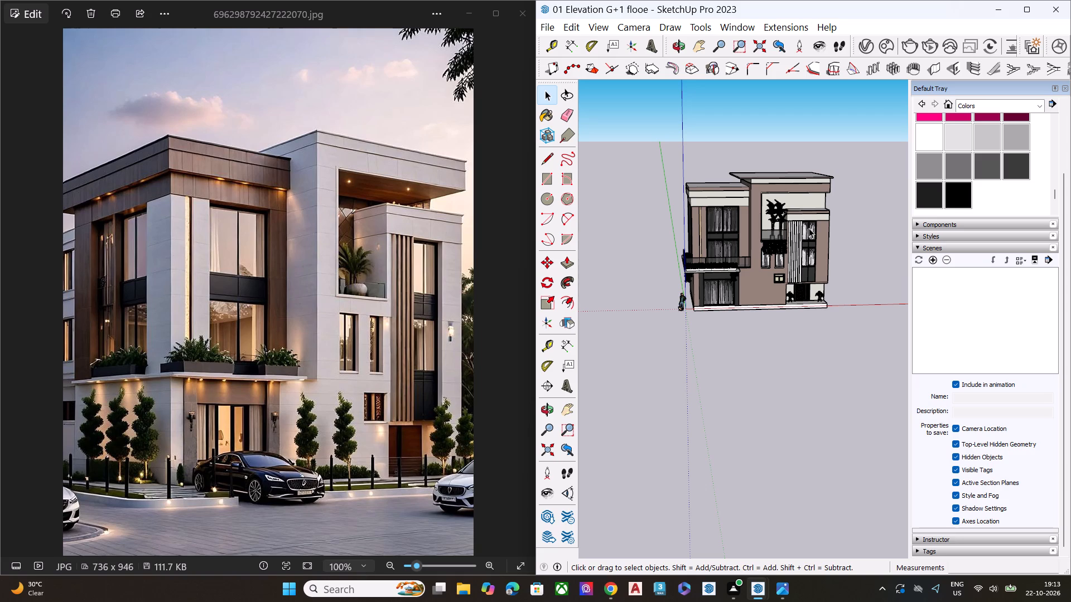
scroll(1015, 114, "down", 4)
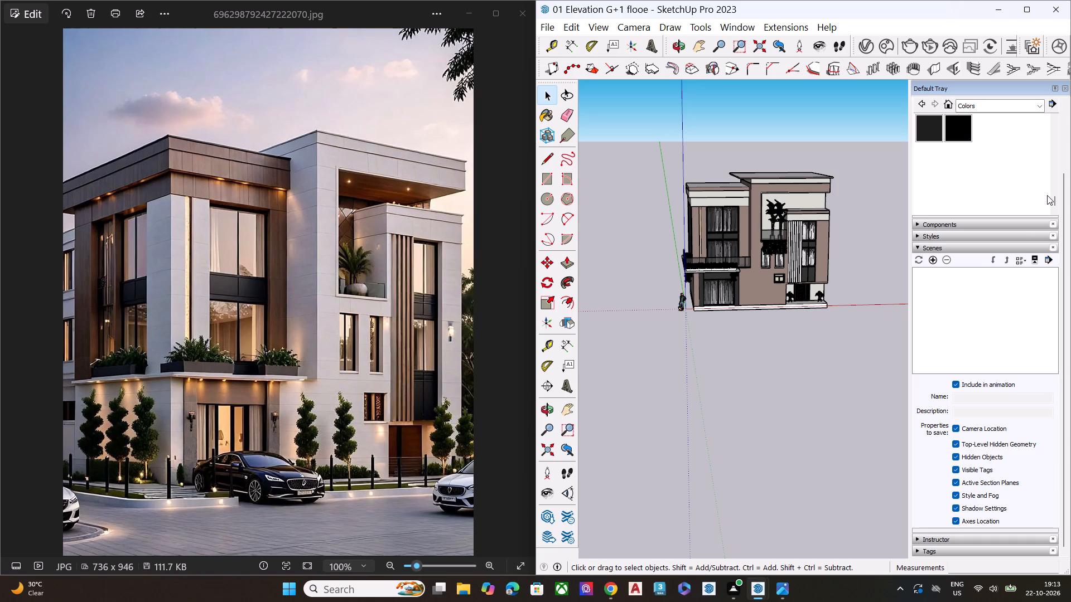
scroll(928, 255, "down", 1)
scroll(815, 303, "up", 4)
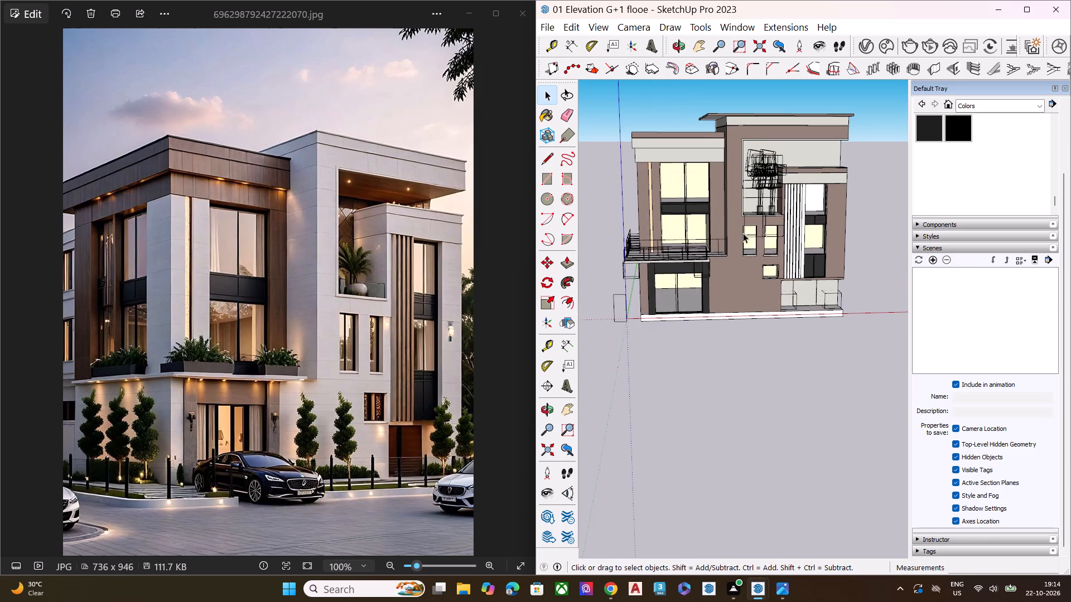
middle_click_drag(729, 202, 714, 152)
scroll(714, 147, "up", 6)
scroll(718, 135, "down", 8)
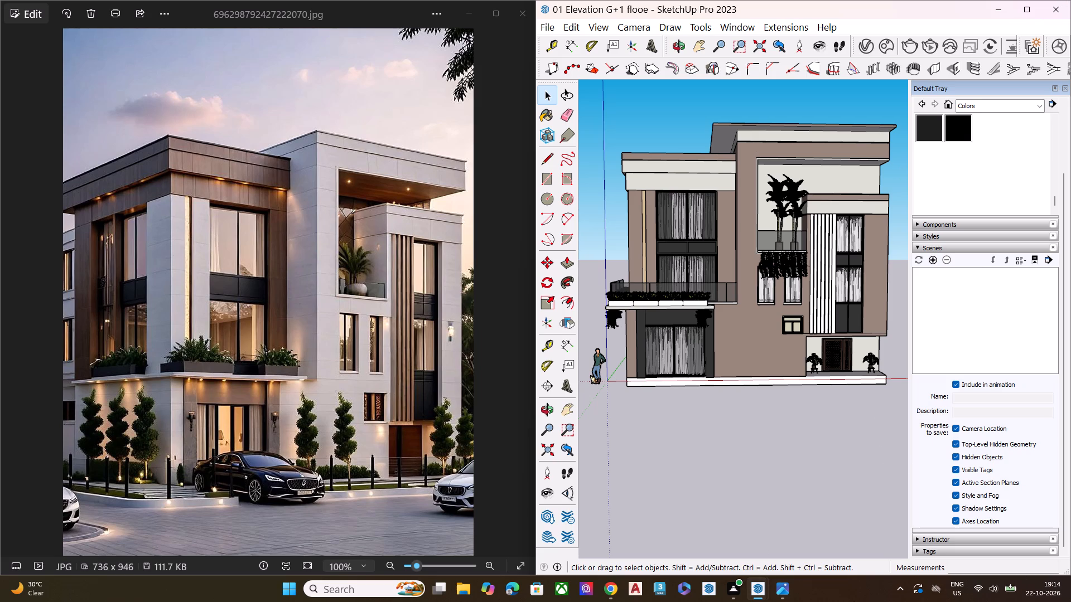
scroll(736, 352, "down", 4)
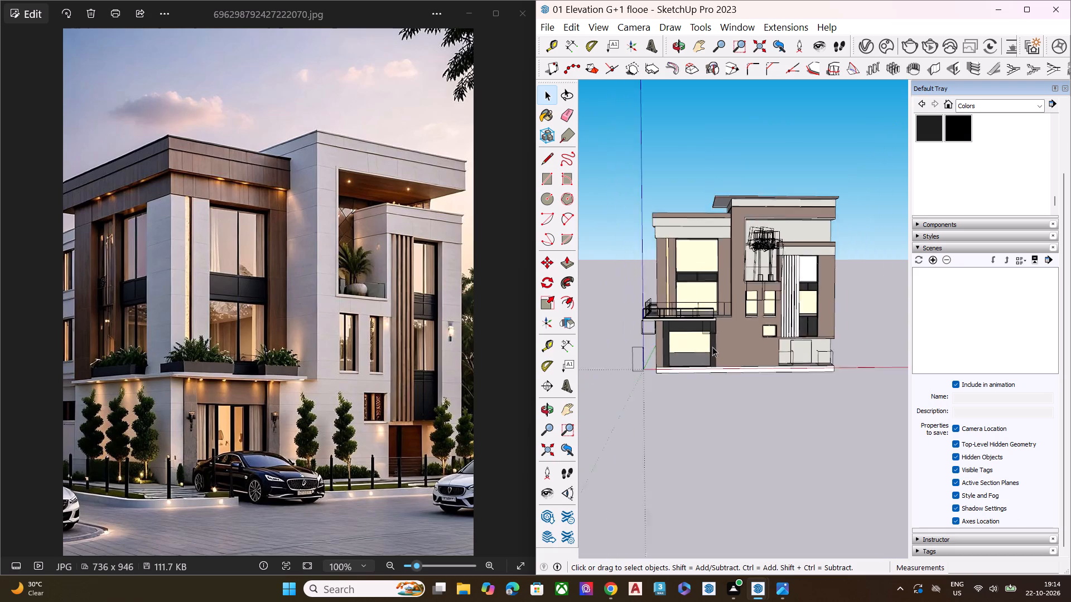
Examine the small entrance, vertical fins and curtained windows from an oblique view of the front.
scroll(712, 347, "down", 2)
middle_click_drag(778, 351, 663, 405)
scroll(690, 373, "up", 2)
scroll(758, 337, "down", 1)
scroll(758, 337, "up", 2)
scroll(759, 336, "down", 2)
scroll(759, 336, "up", 3)
middle_click_drag(803, 334, 732, 257)
scroll(737, 266, "up", 7)
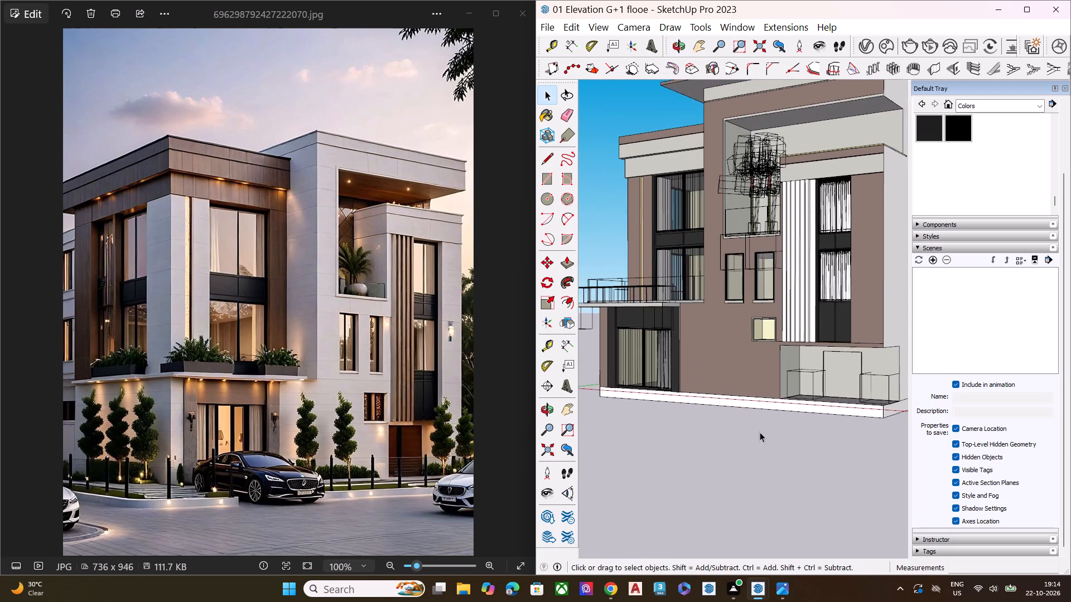
Examine the balcony planter and curtained ground-floor door up close from the building's corner.
left_click(720, 438)
scroll(739, 322, "down", 2)
scroll(758, 327, "up", 1)
scroll(764, 328, "down", 4)
middle_click_drag(732, 325, 959, 304)
scroll(804, 324, "down", 1)
scroll(797, 315, "up", 1)
middle_click_drag(801, 312, 920, 284)
scroll(793, 293, "up", 3)
middle_click_drag(761, 294, 851, 428)
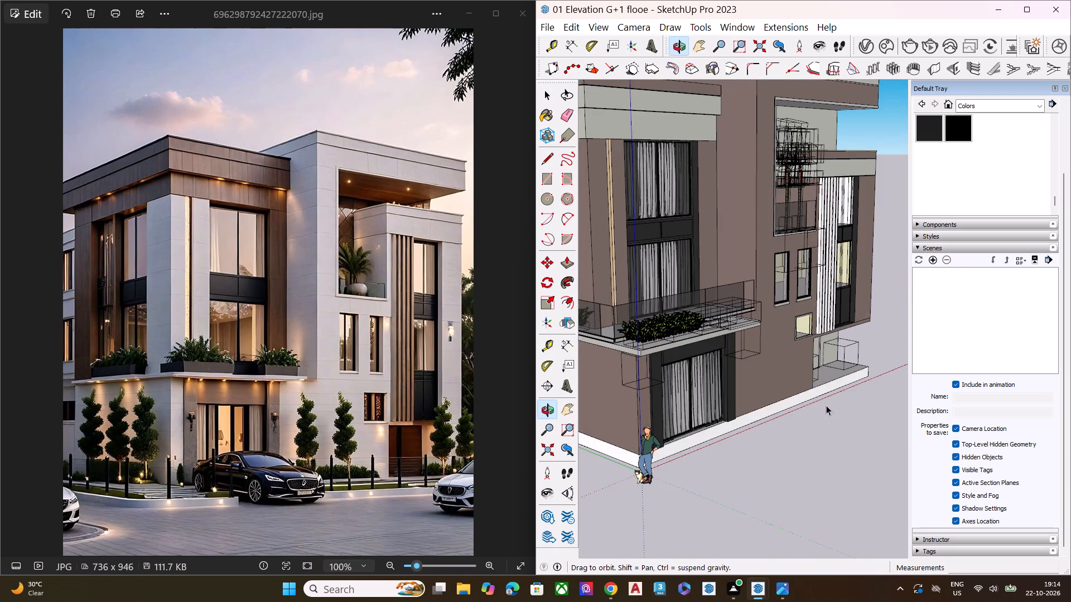
Examine the whole building from farther away in a raised corner view.
scroll(766, 298, "down", 1)
scroll(766, 298, "up", 1)
scroll(769, 299, "down", 8)
scroll(810, 356, "down", 5)
scroll(809, 361, "up", 1)
scroll(809, 361, "down", 1)
middle_click_drag(804, 362, 691, 358)
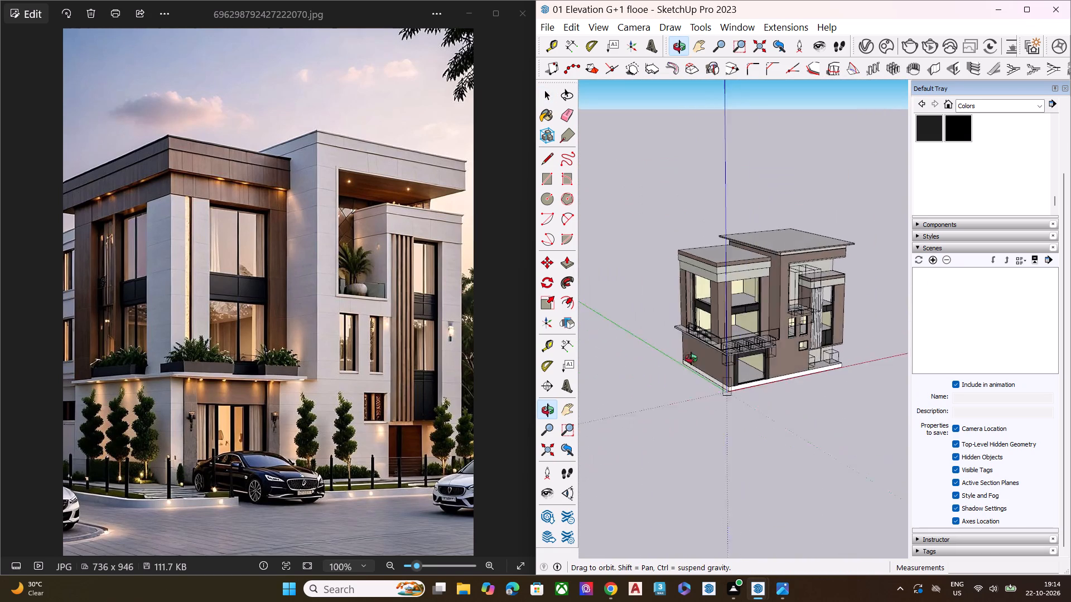
middle_click_drag(691, 358, 572, 332)
middle_click_drag(736, 350, 871, 294)
Examine the building's corner from a low viewpoint, comparing its overall form with the reference photo.
scroll(801, 299, "up", 8)
middle_click_drag(759, 302, 819, 271)
scroll(819, 271, "up", 2)
left_click(881, 271)
scroll(893, 271, "down", 2)
scroll(746, 274, "down", 5)
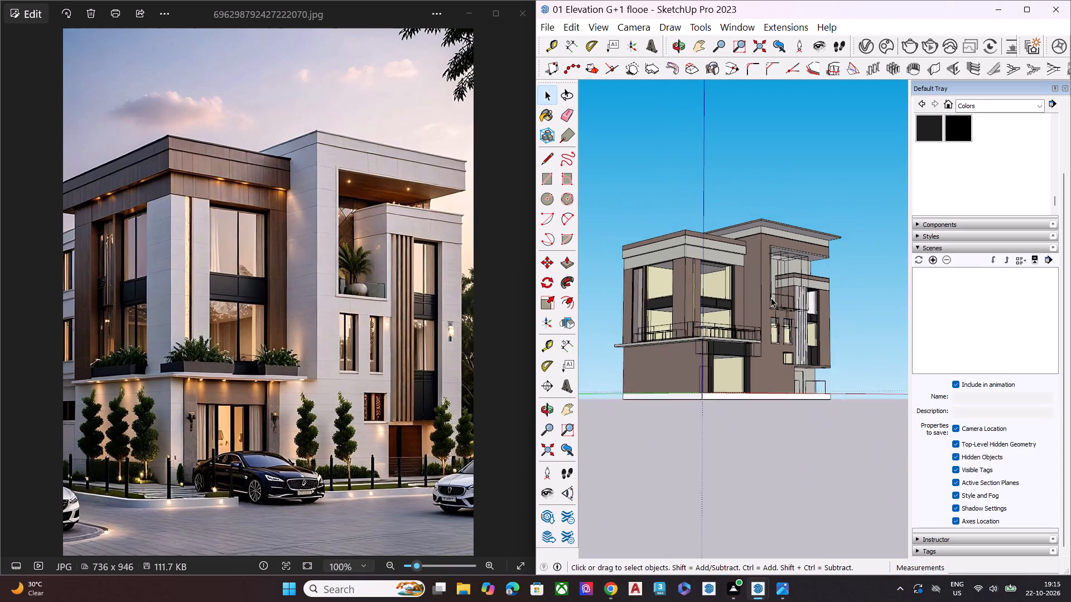
scroll(771, 298, "down", 3)
scroll(730, 292, "up", 6)
scroll(810, 267, "up", 4)
scroll(803, 271, "down", 5)
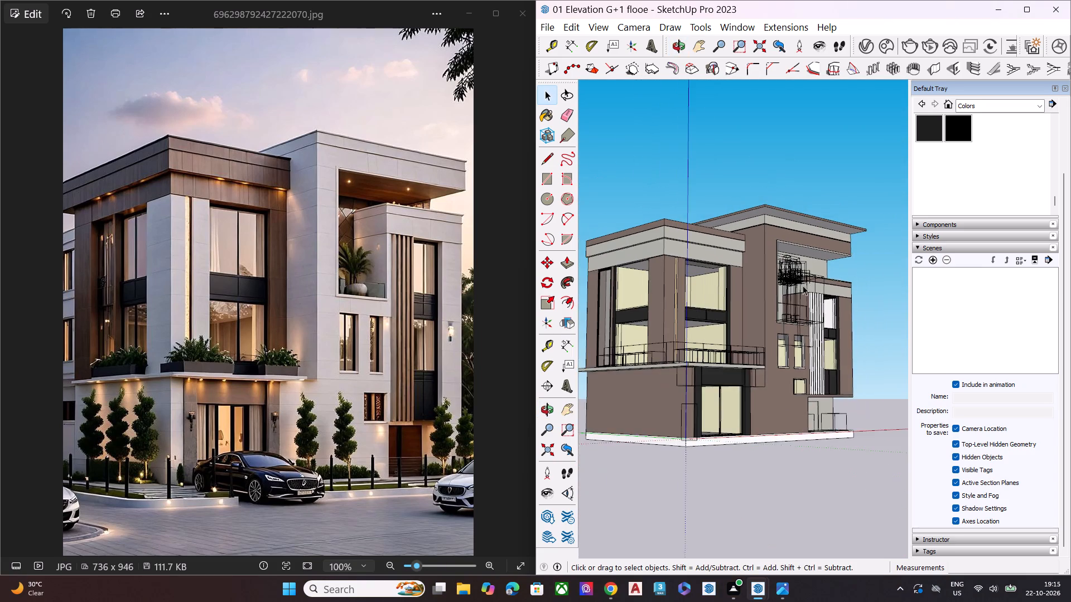
scroll(819, 281, "up", 1)
scroll(820, 281, "down", 2)
scroll(821, 281, "up", 1)
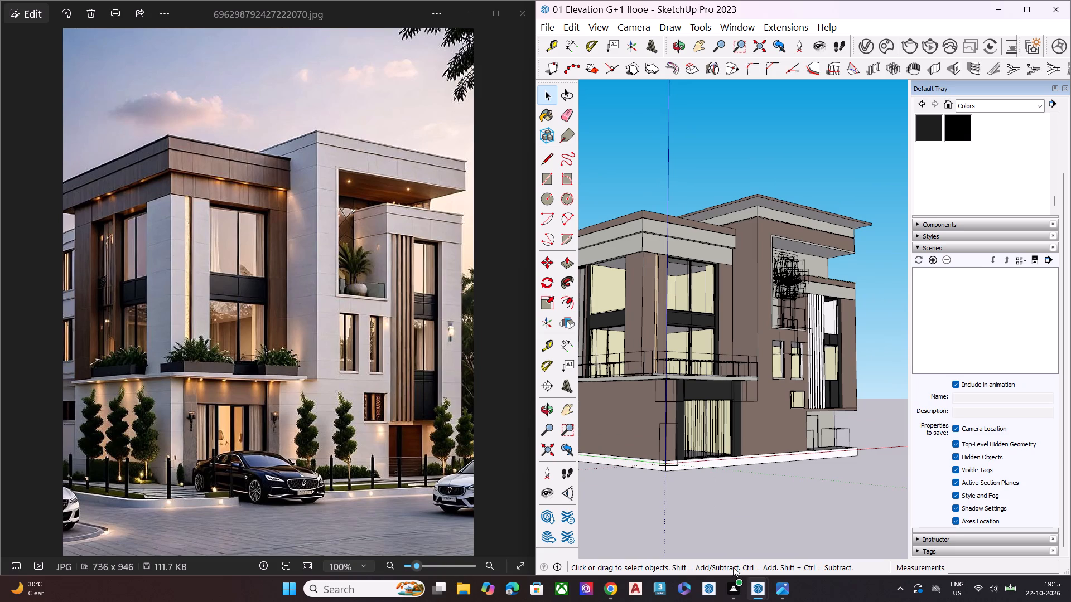
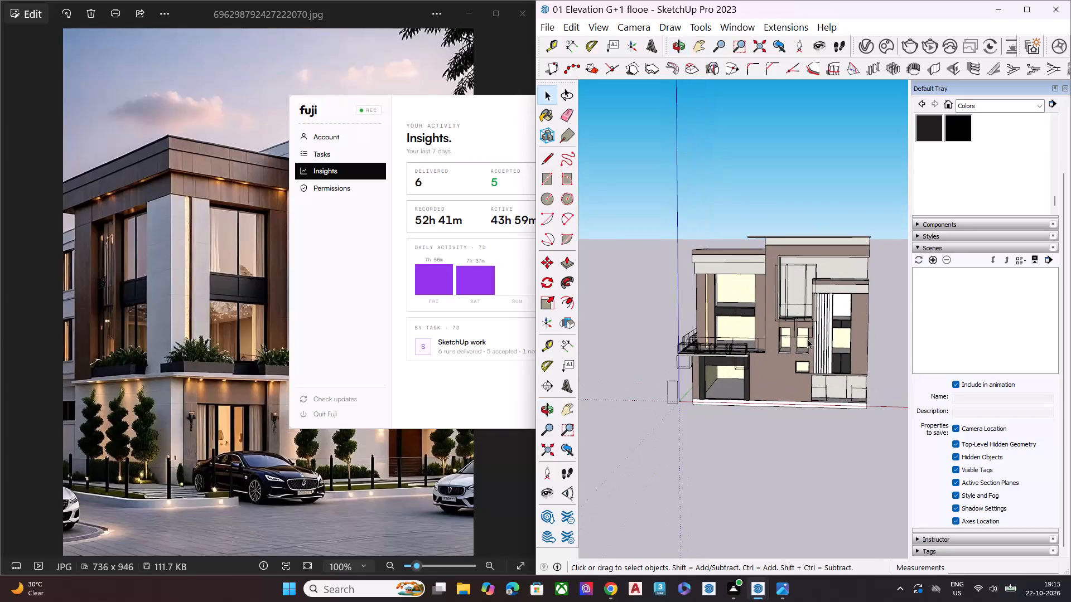
Save a scene of the near-frontal view showing the building's whole front elevation.
middle_click_drag(789, 328, 814, 292)
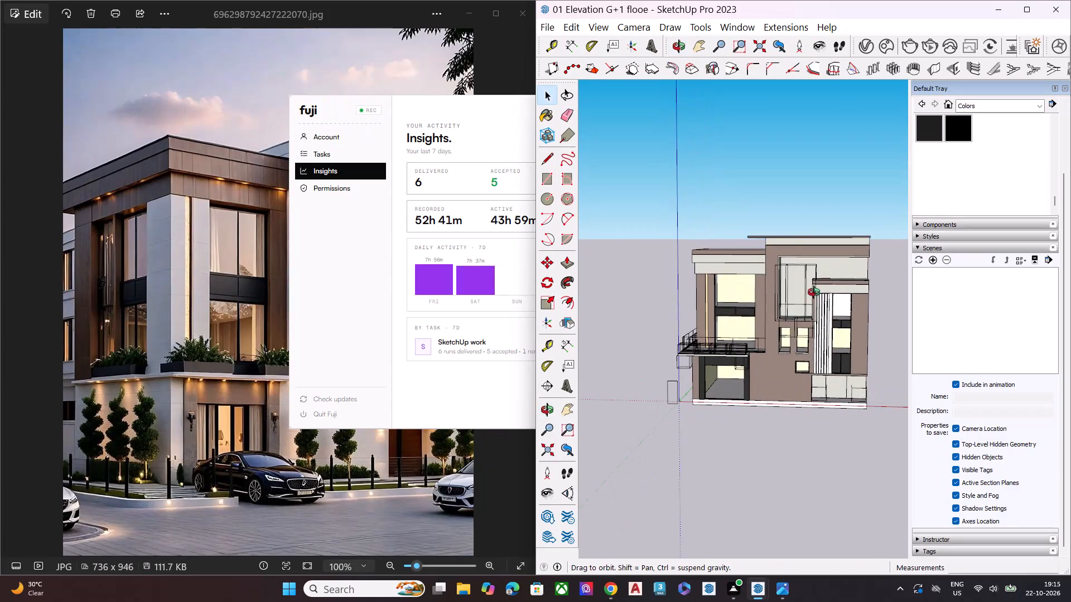
middle_click_drag(814, 292, 822, 283)
scroll(809, 331, "up", 5)
scroll(708, 436, "down", 6)
scroll(760, 391, "up", 3)
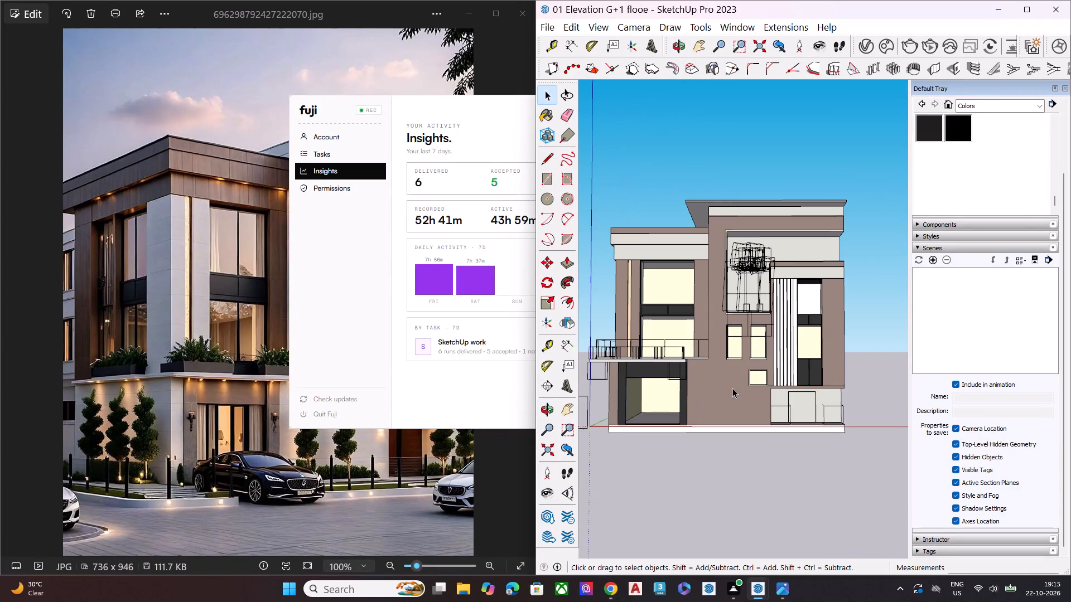
scroll(790, 337, "down", 2)
scroll(703, 338, "up", 1)
left_click(740, 441)
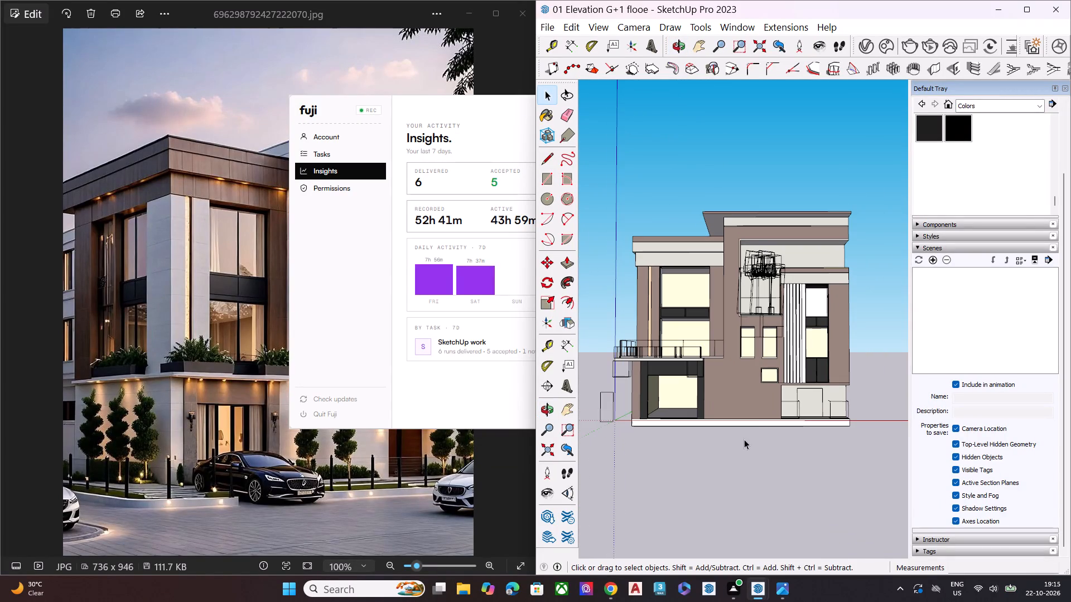
scroll(761, 321, "up", 2)
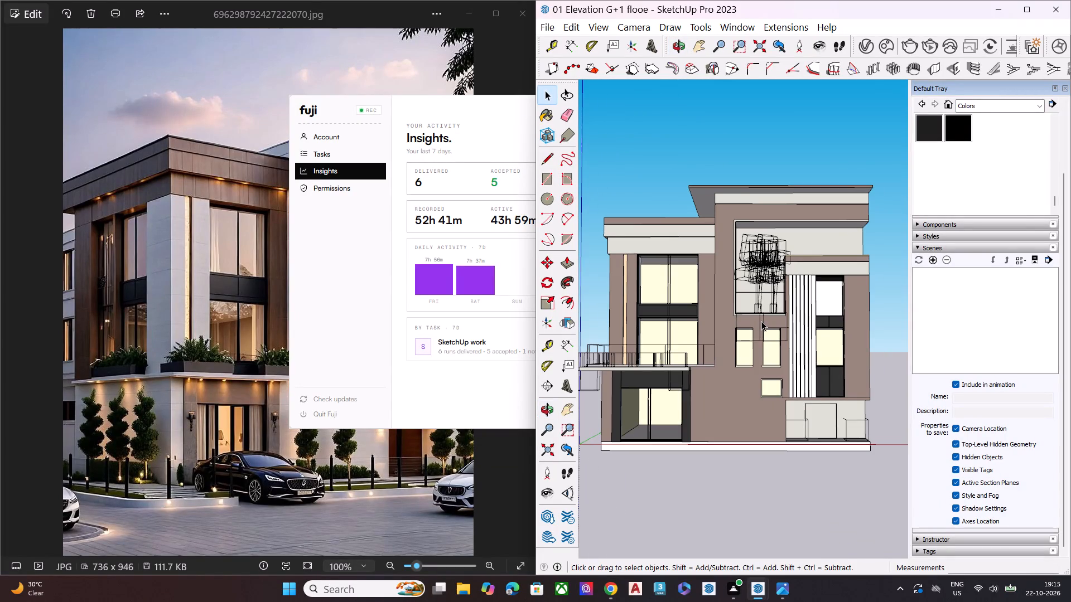
middle_click_drag(761, 321, 790, 308)
left_click(712, 484)
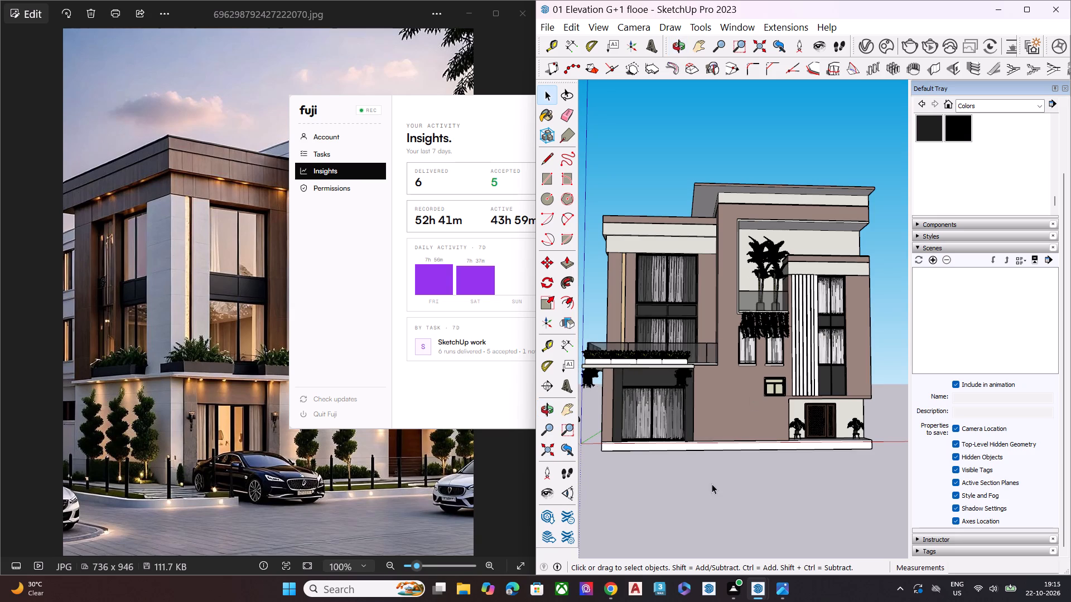
left_click(934, 259)
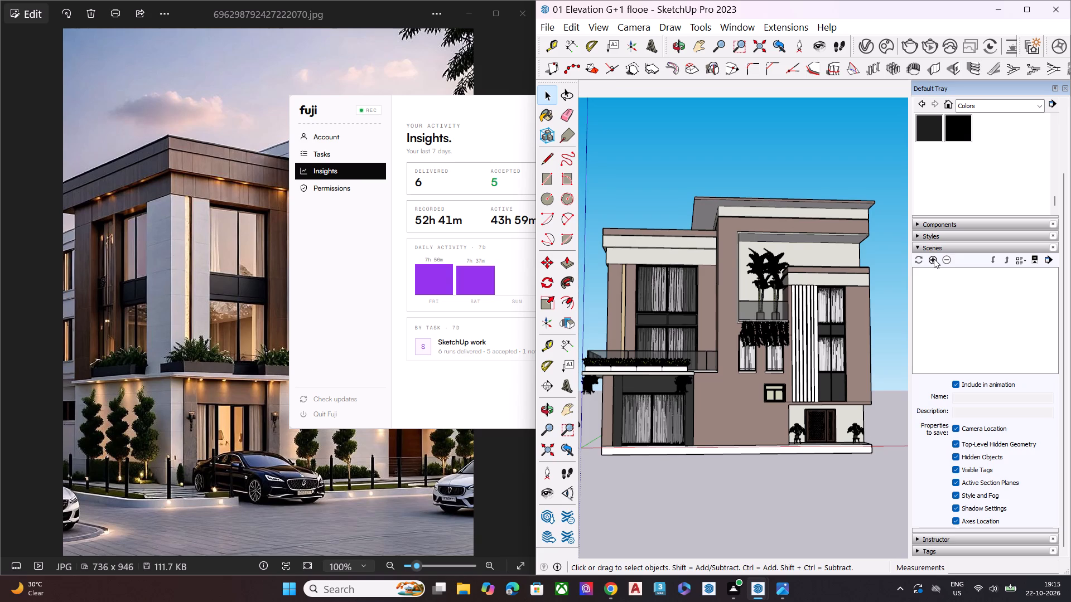
Add another scene from a low corner view showing the side, wraparound balcony and front of the whole building.
middle_click_drag(711, 334, 743, 363)
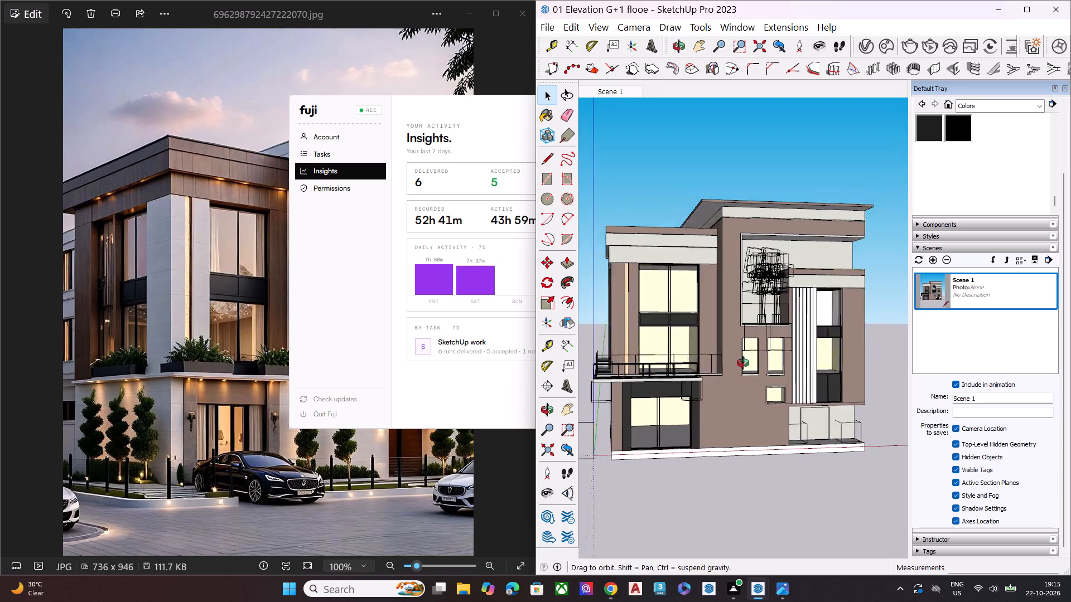
middle_click_drag(743, 363, 881, 359)
scroll(856, 337, "down", 11)
scroll(784, 327, "up", 7)
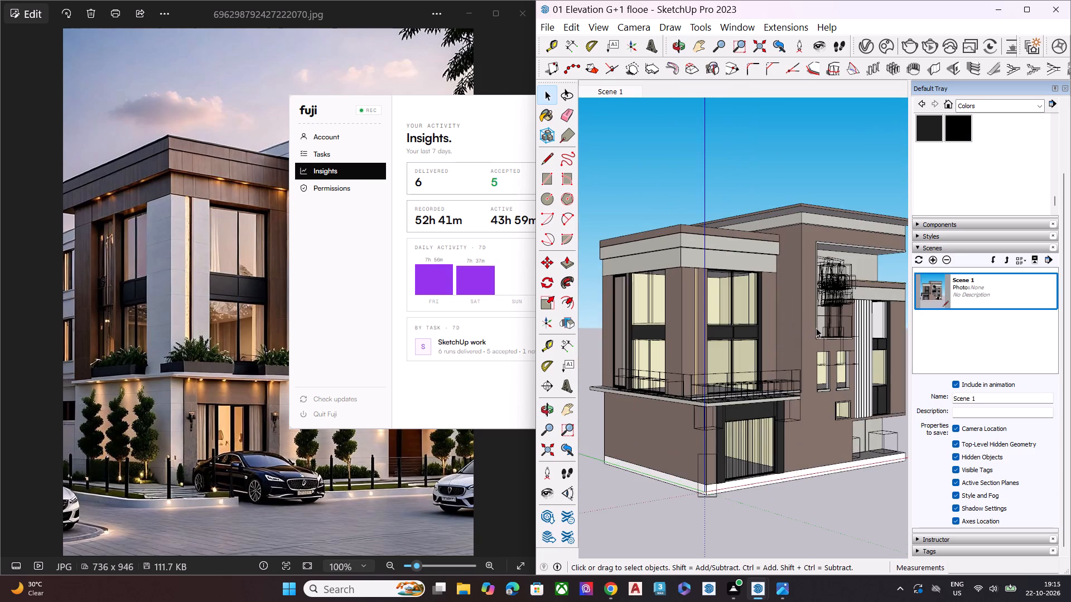
middle_click_drag(816, 327, 831, 290)
scroll(822, 302, "up", 1)
scroll(832, 308, "down", 1)
scroll(832, 308, "up", 1)
scroll(833, 309, "down", 2)
middle_click_drag(802, 327, 845, 369)
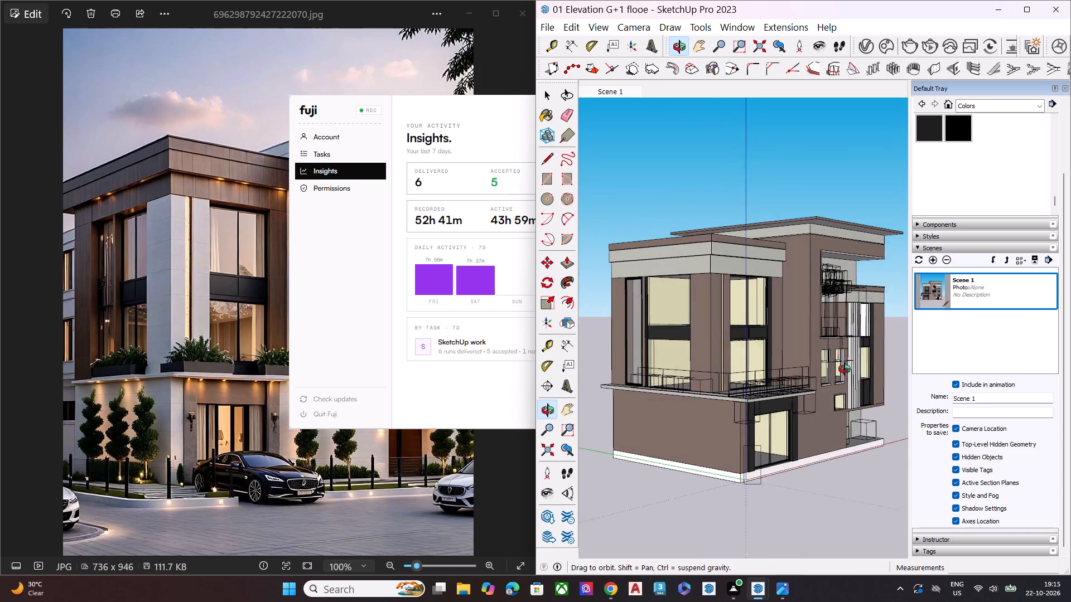
middle_click_drag(845, 369, 860, 358)
scroll(847, 513, "up", 1)
left_click(843, 512)
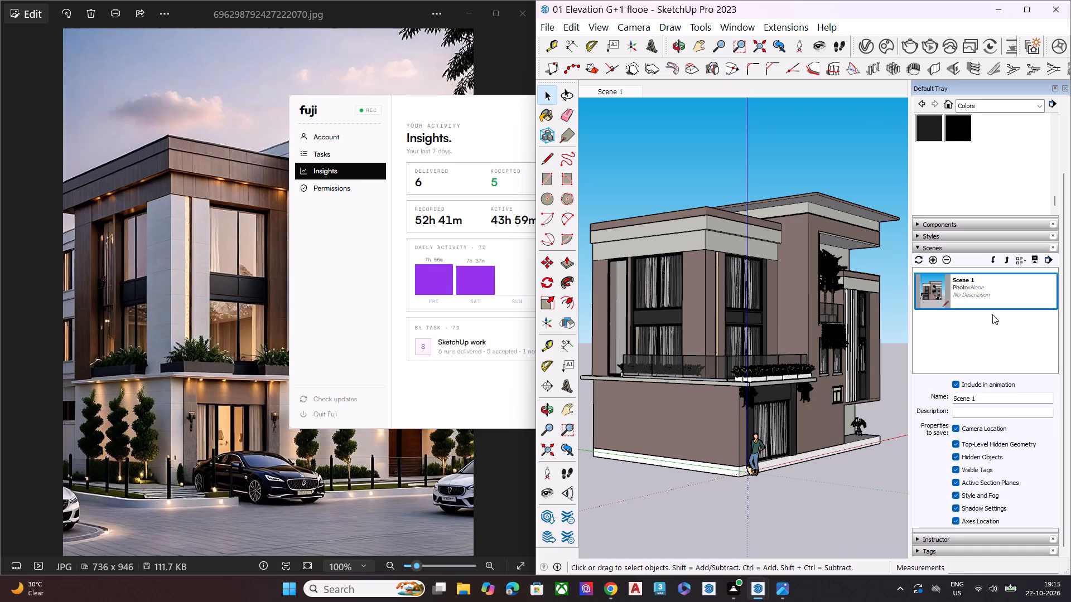
left_click(932, 262)
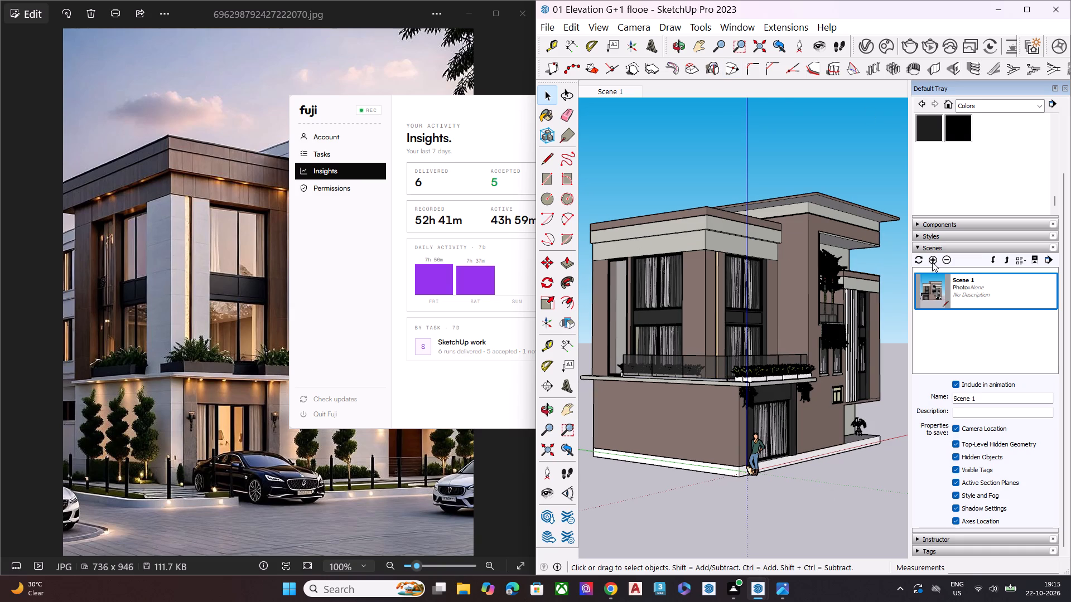
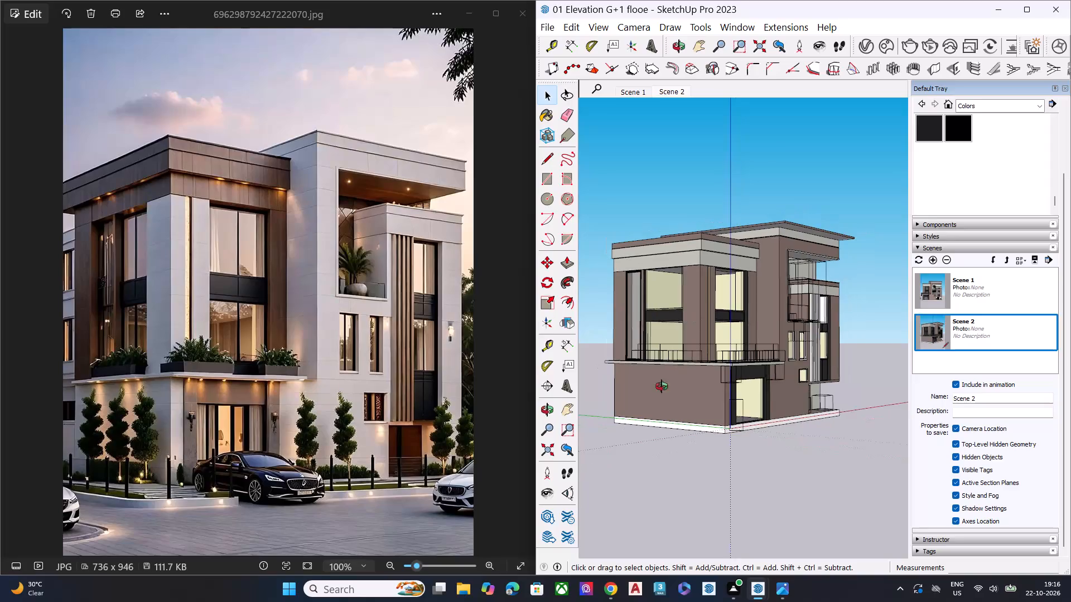
Examine the building's front and corner from above and from low angles to find another presentation view.
middle_click_drag(722, 394, 577, 473)
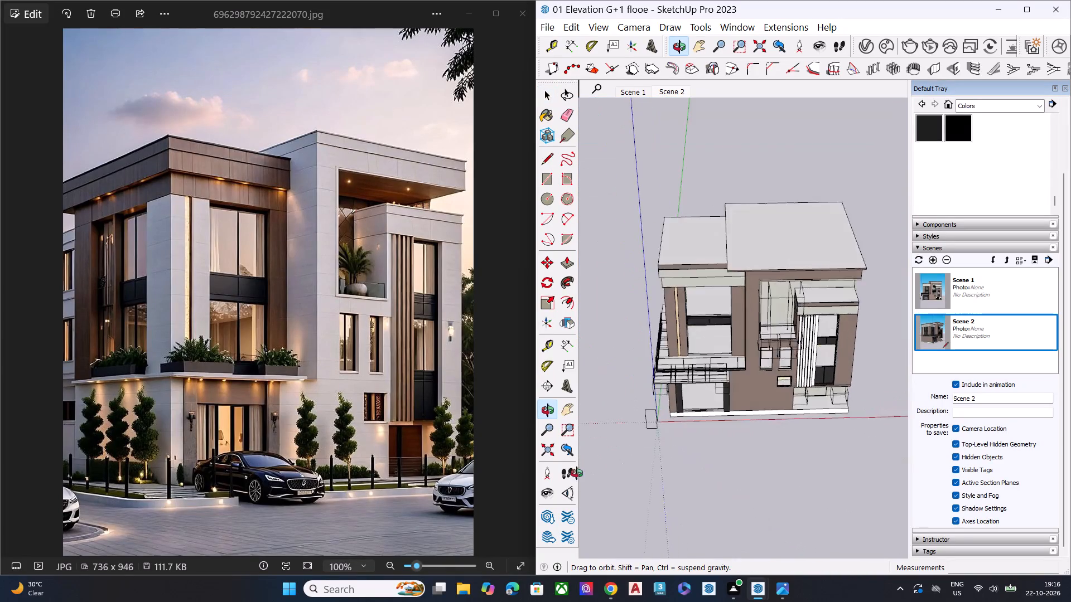
middle_click_drag(577, 473, 535, 477)
middle_click_drag(787, 363, 684, 271)
scroll(676, 278, "up", 1)
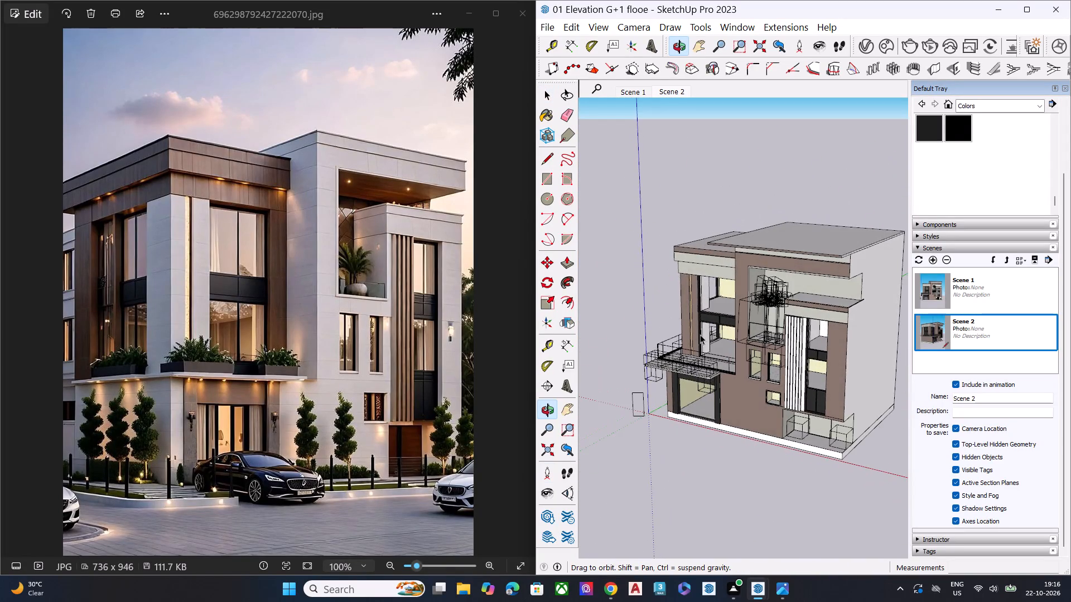
scroll(675, 350, "up", 1)
middle_click_drag(664, 342, 629, 279)
scroll(669, 311, "up", 4)
scroll(635, 326, "down", 4)
scroll(811, 344, "up", 2)
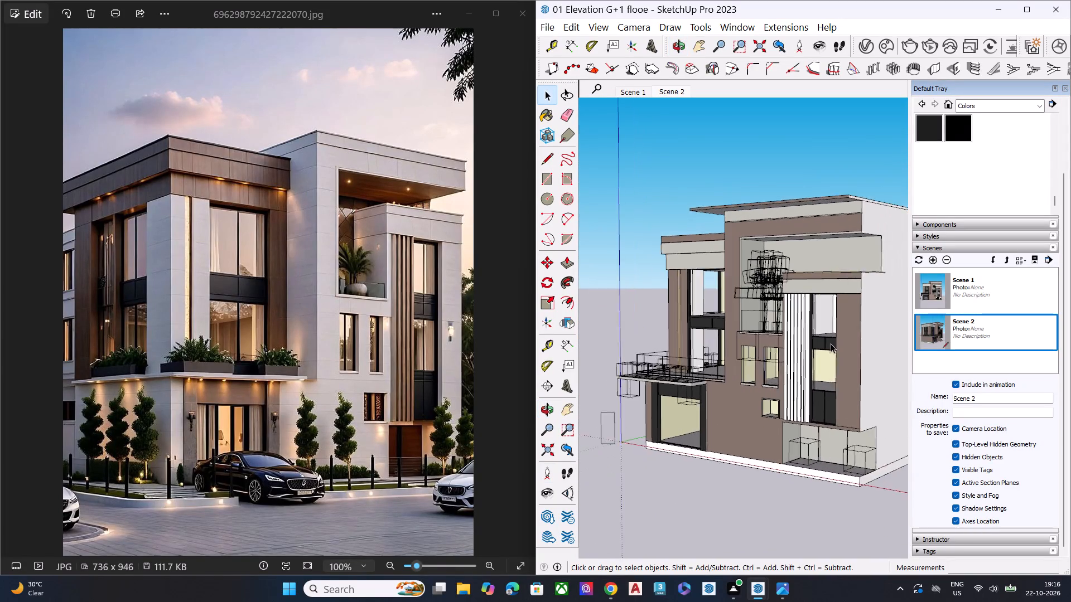
scroll(831, 343, "up", 2)
scroll(791, 319, "down", 2)
left_click(678, 525)
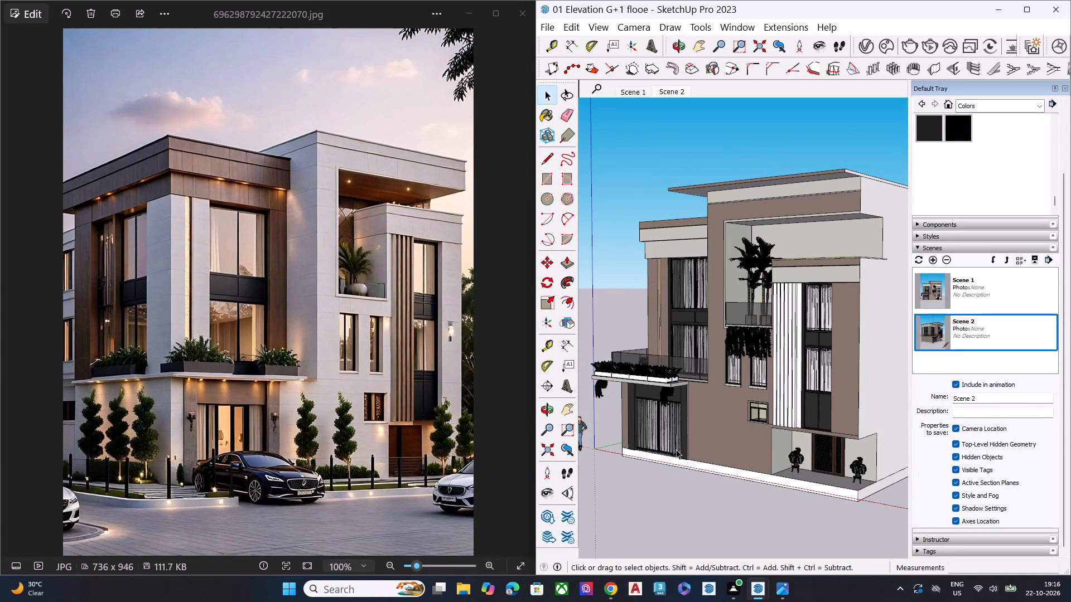
middle_click_drag(679, 426, 696, 375)
left_click(668, 479)
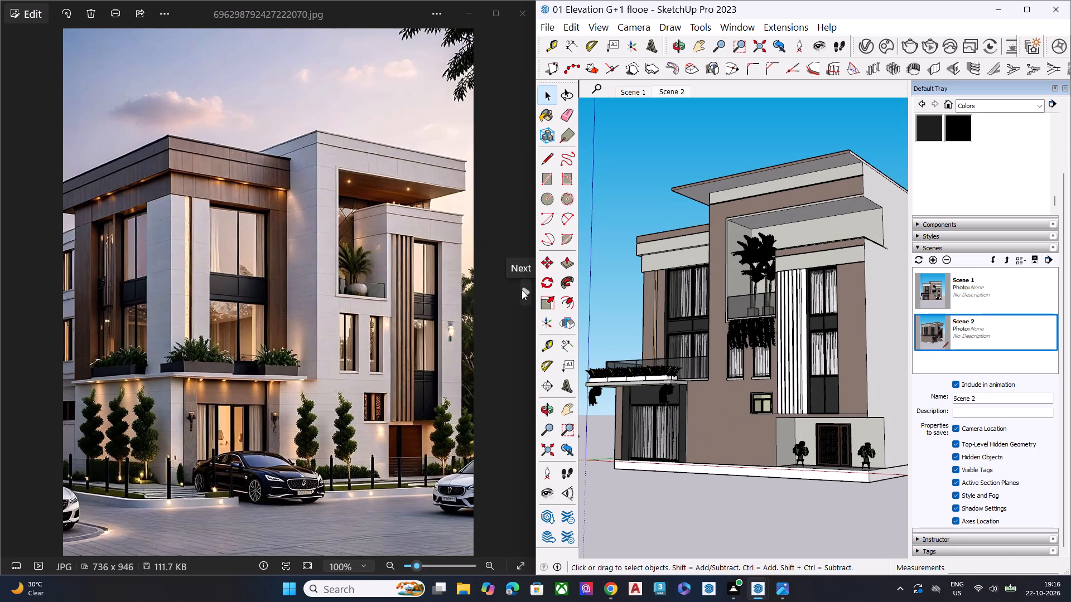
scroll(979, 308, "down", 1)
Enlarge the modelling area by maximizing the SketchUp window and narrowing the Default Tray.
left_click(1029, 9)
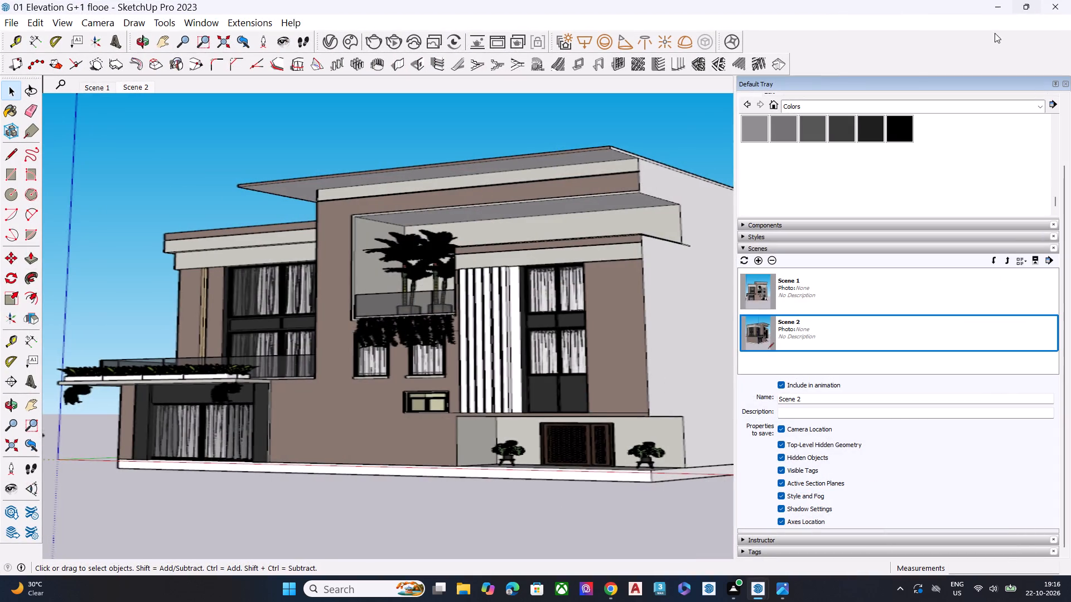
scroll(534, 402, "down", 7)
scroll(547, 409, "up", 1)
scroll(547, 409, "down", 1)
middle_click_drag(505, 411, 625, 457)
scroll(475, 371, "up", 2)
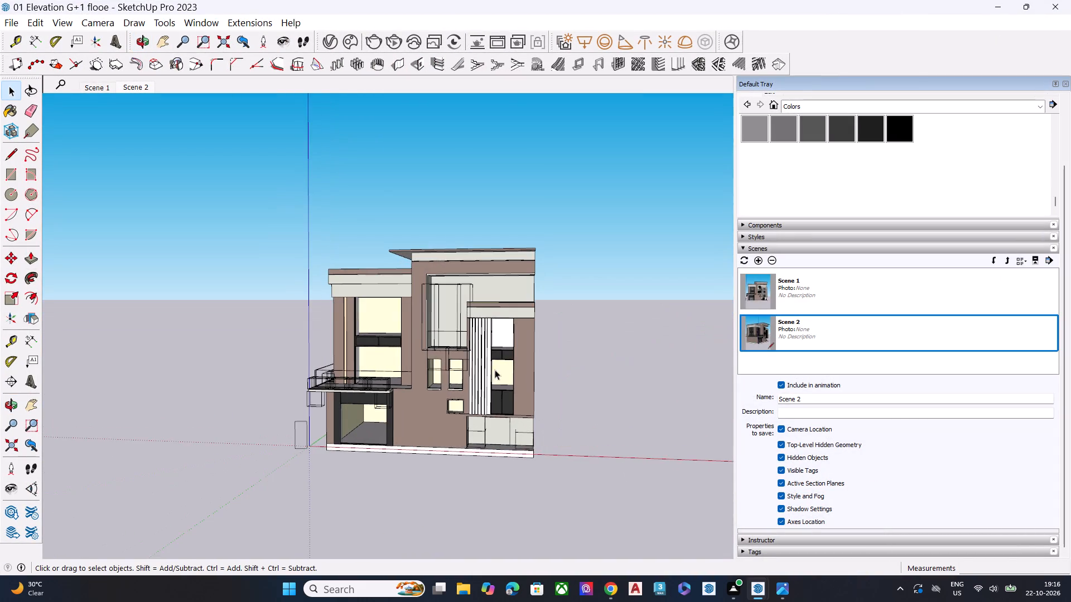
left_click_drag(735, 326, 990, 322)
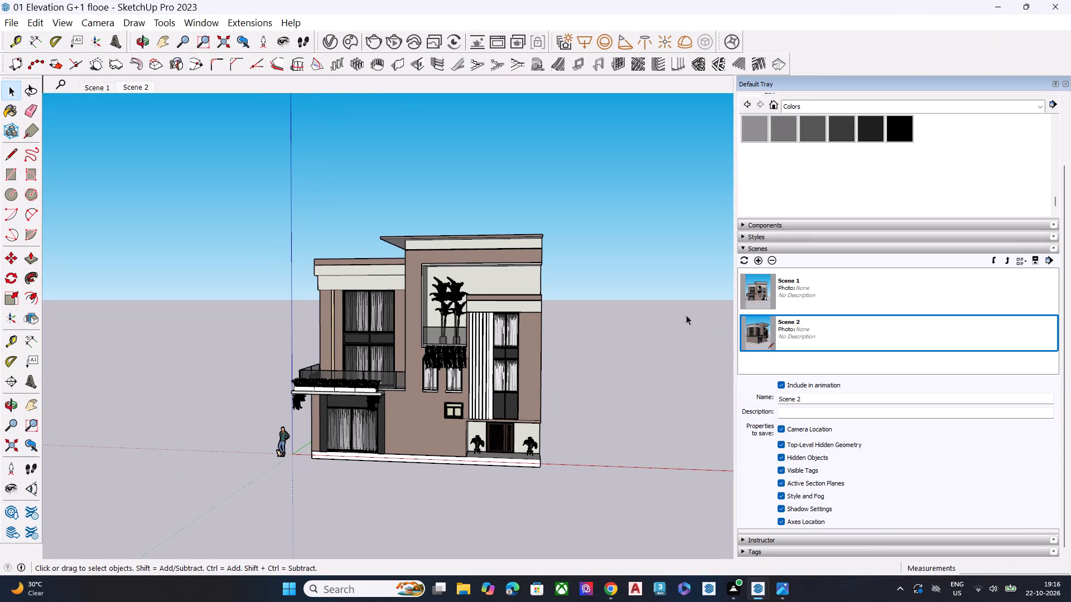
left_click(738, 314)
left_click(736, 317)
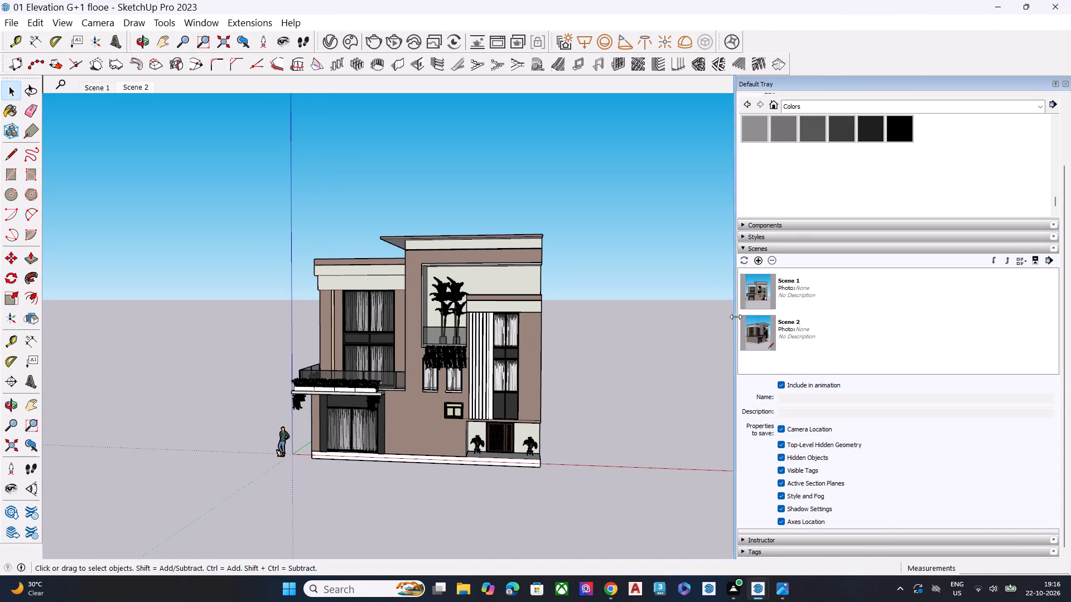
left_click_drag(725, 321, 732, 321)
left_click(733, 319)
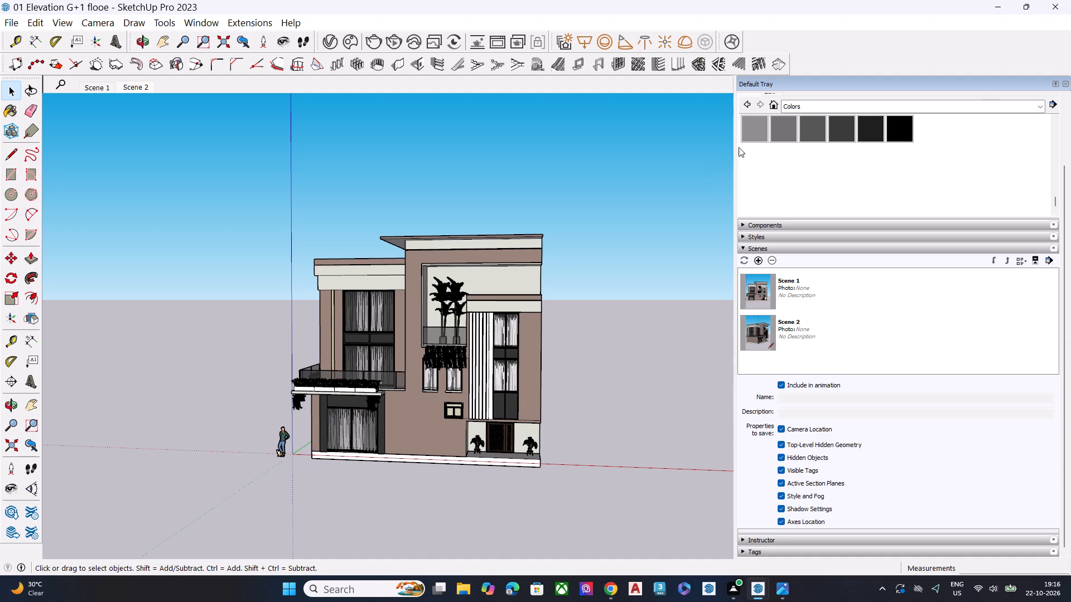
left_click_drag(735, 152, 974, 153)
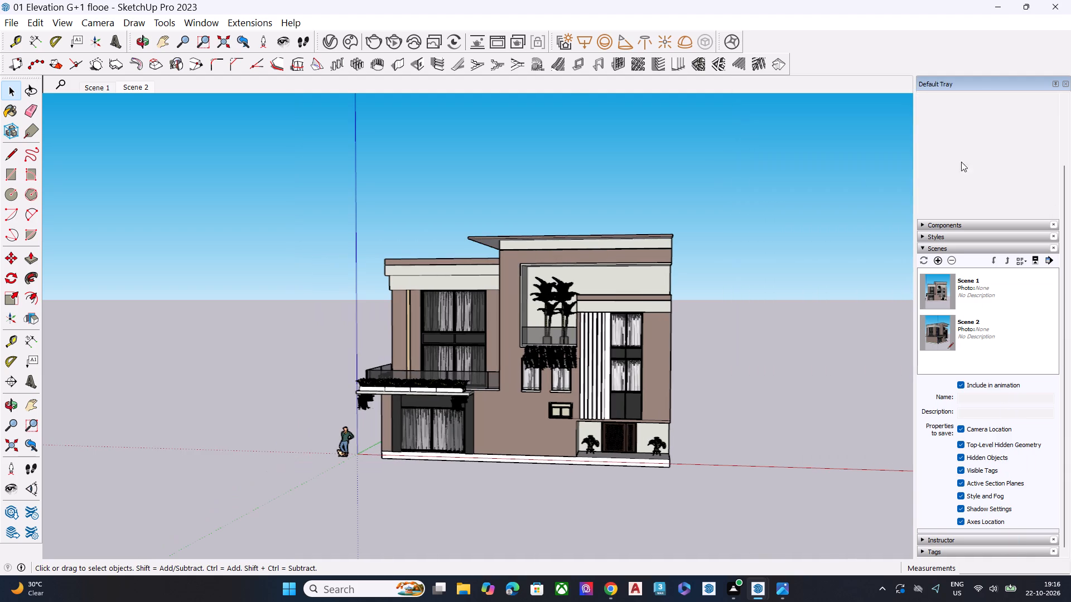
Add a third scene from a close, low front view framing the upper floors, roof overhang and planted balconies.
scroll(758, 280, "down", 7)
middle_click_drag(649, 377, 673, 423)
scroll(546, 396, "up", 3)
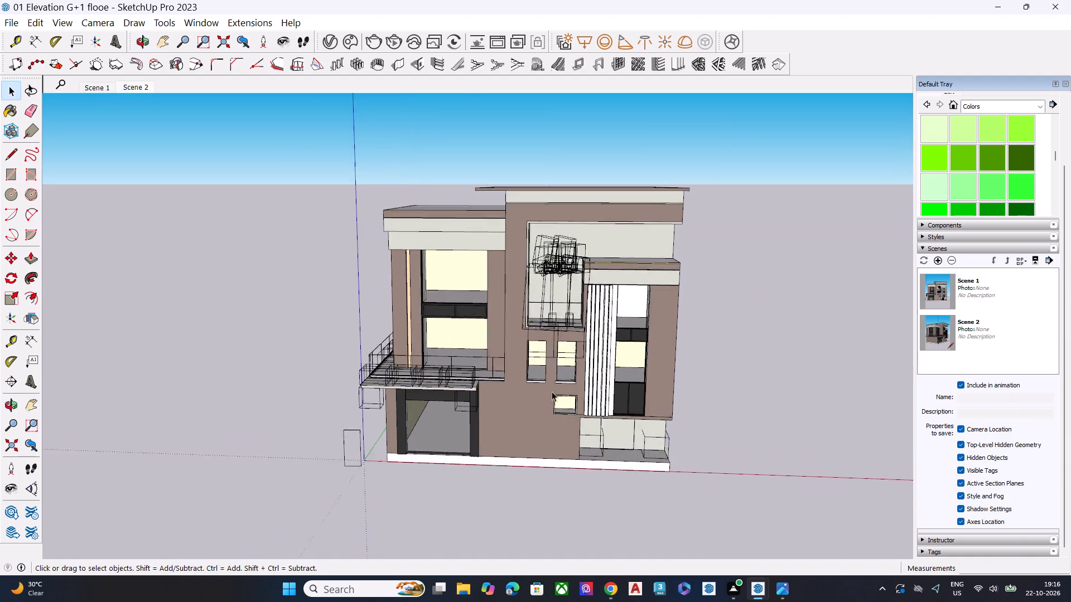
scroll(552, 391, "up", 2)
middle_click_drag(573, 378, 681, 279)
middle_click_drag(681, 279, 606, 323)
scroll(625, 312, "up", 1)
key("space")
left_click(747, 305)
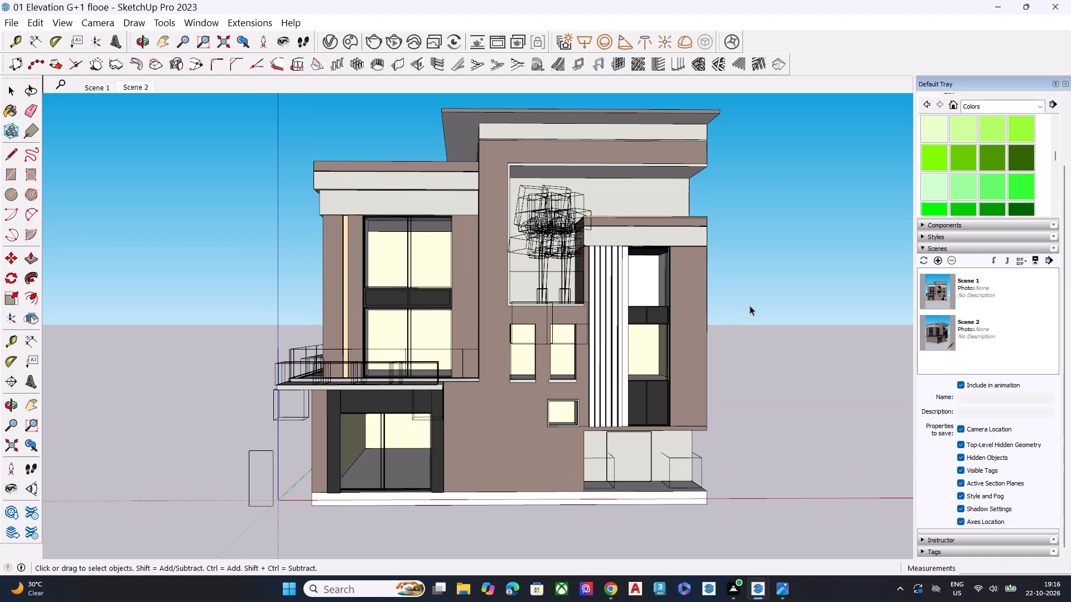
scroll(653, 371, "down", 4)
scroll(615, 292, "up", 6)
middle_click_drag(613, 353, 596, 326)
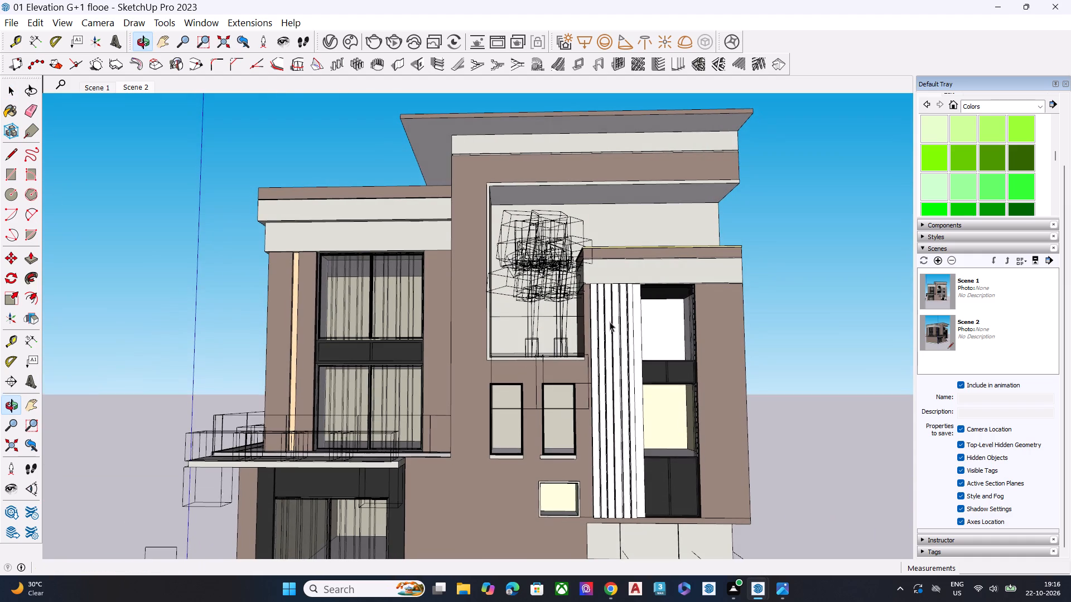
left_click(828, 318)
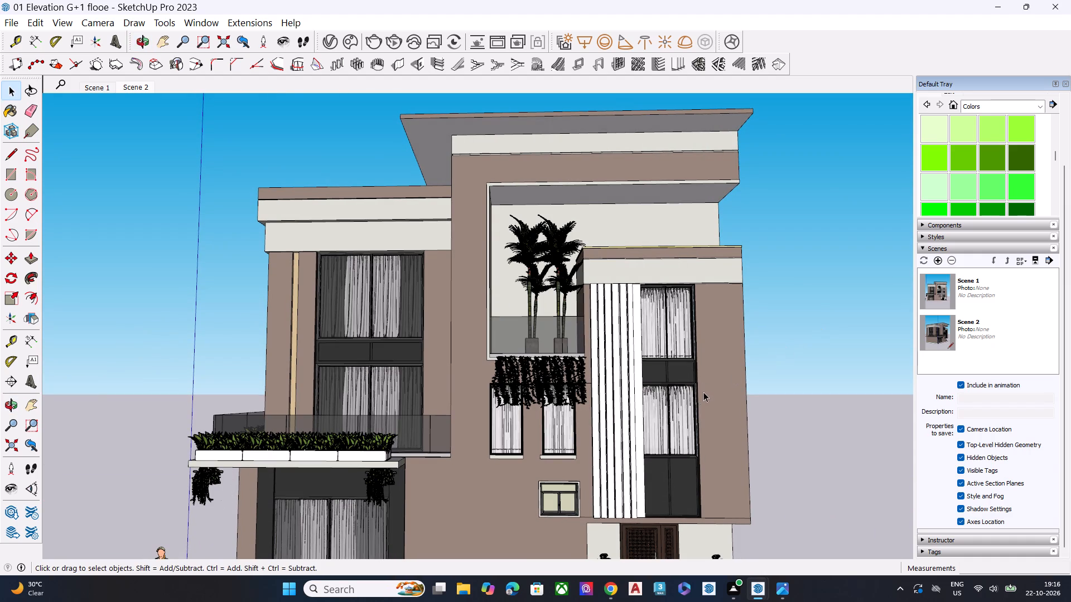
key("h")
left_click_drag(630, 393, 649, 424)
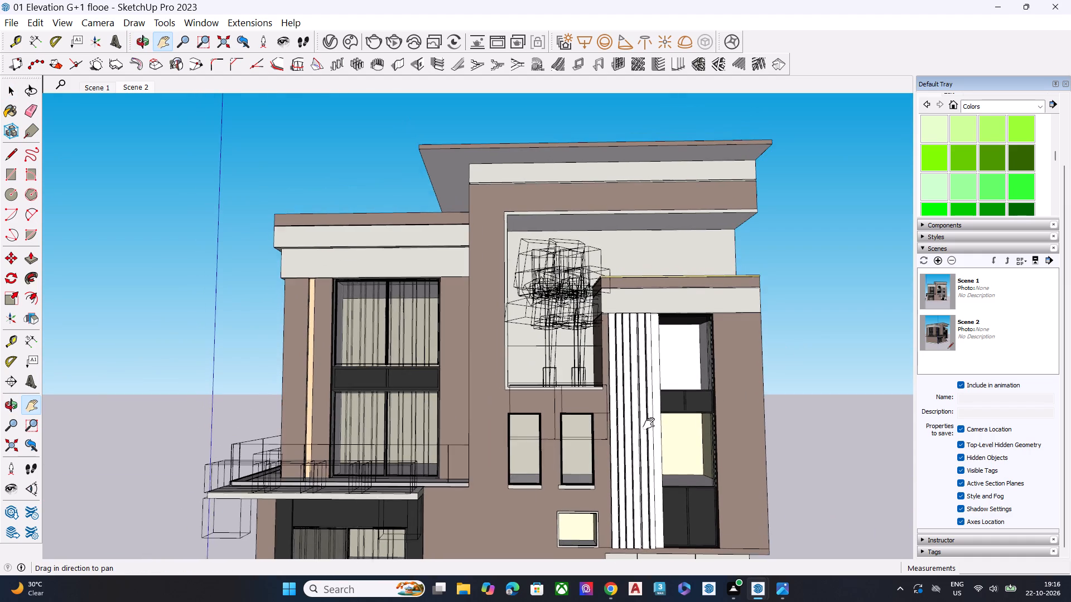
left_click_drag(649, 424, 647, 409)
key("space")
left_click(809, 381)
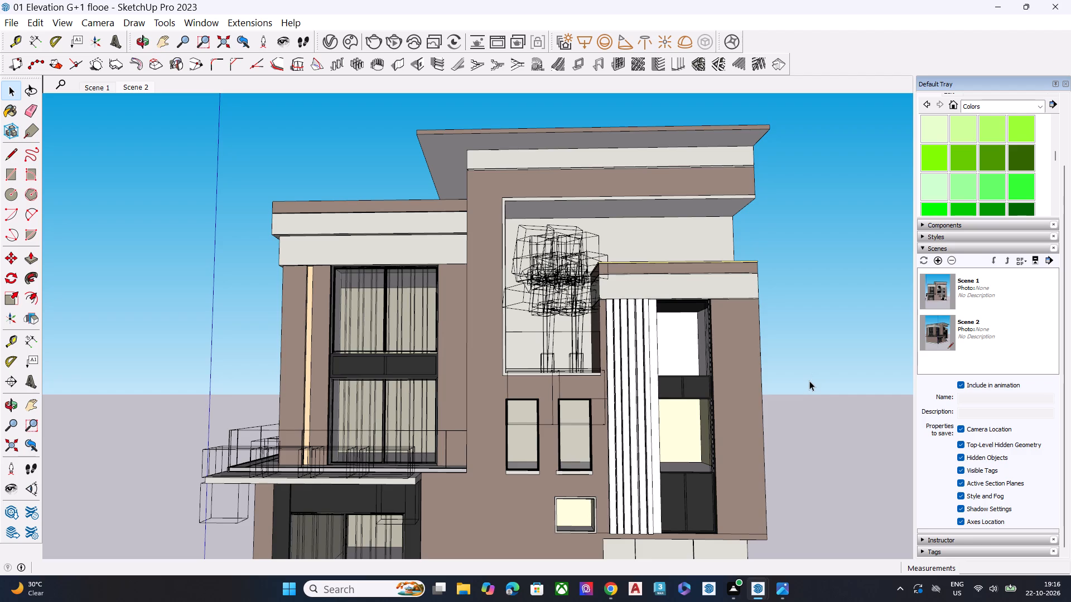
left_click(809, 381)
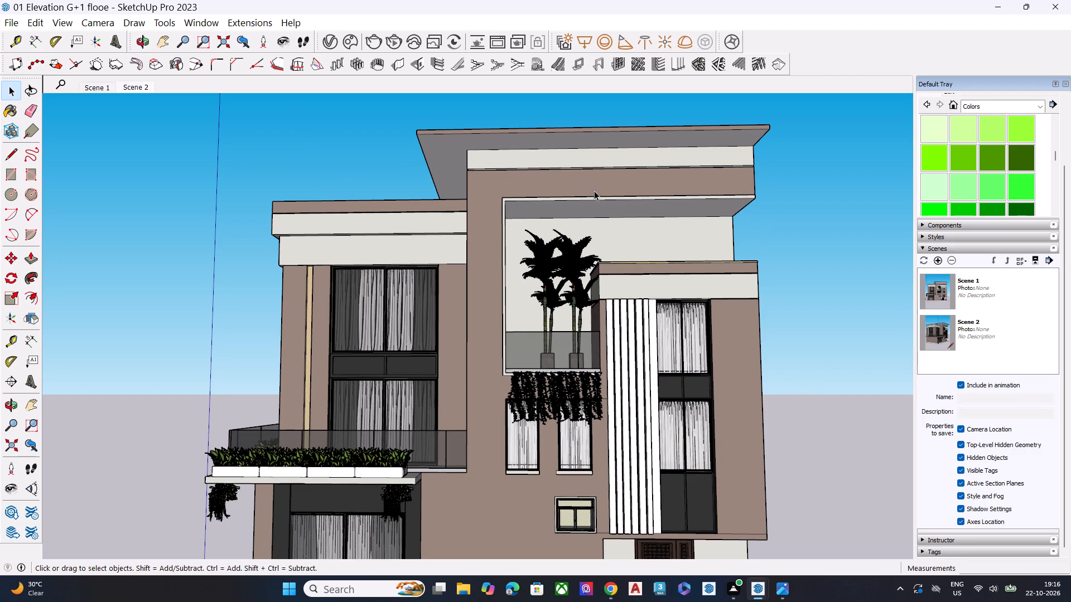
left_click(938, 263)
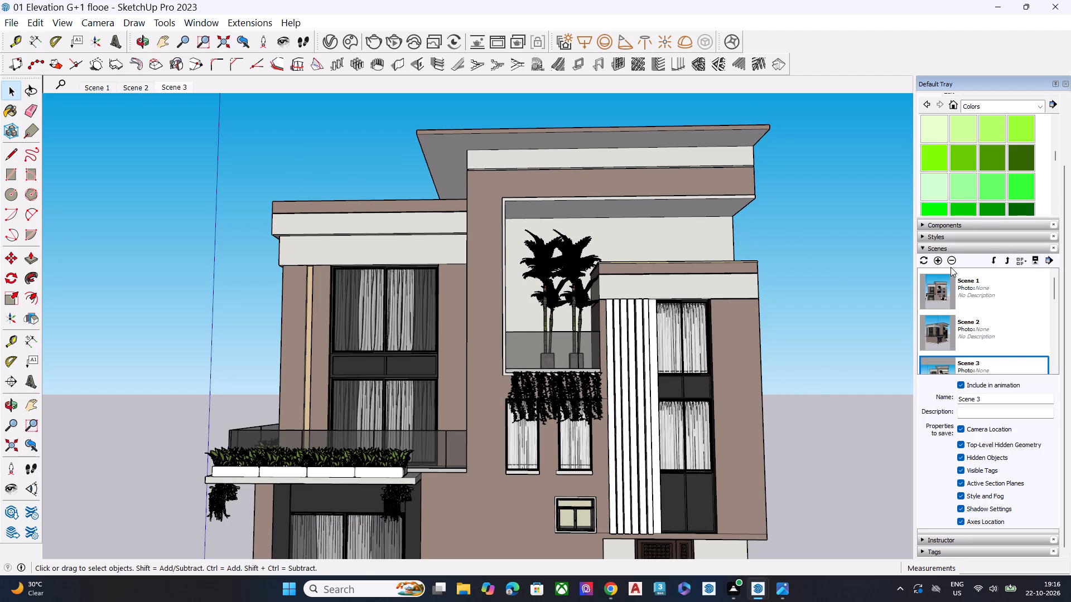
Switch to the saved Scene 1 view of the whole front elevation.
left_click(100, 92)
left_click(104, 86)
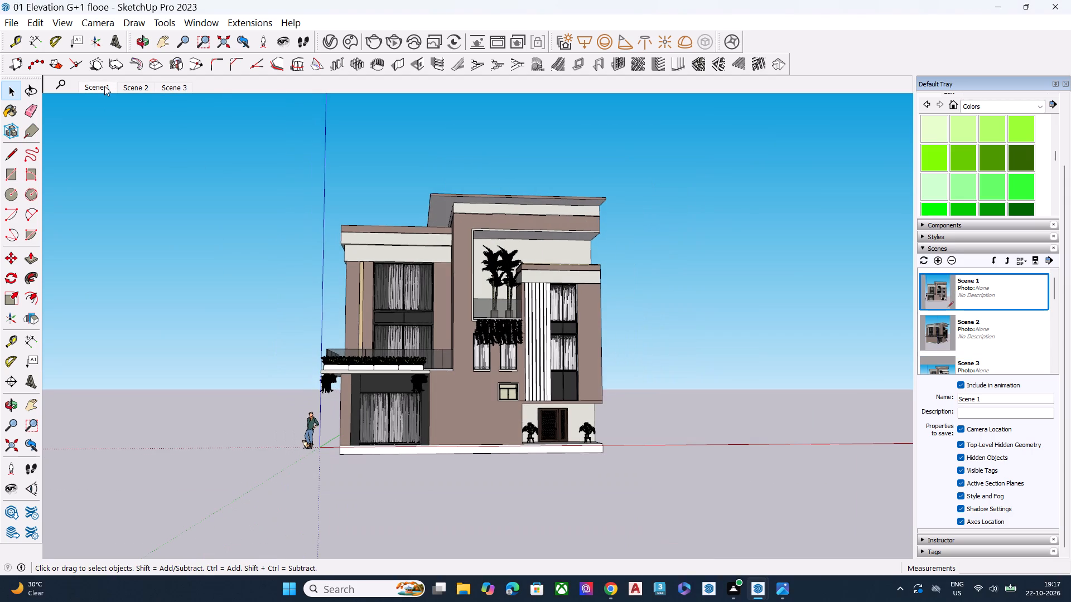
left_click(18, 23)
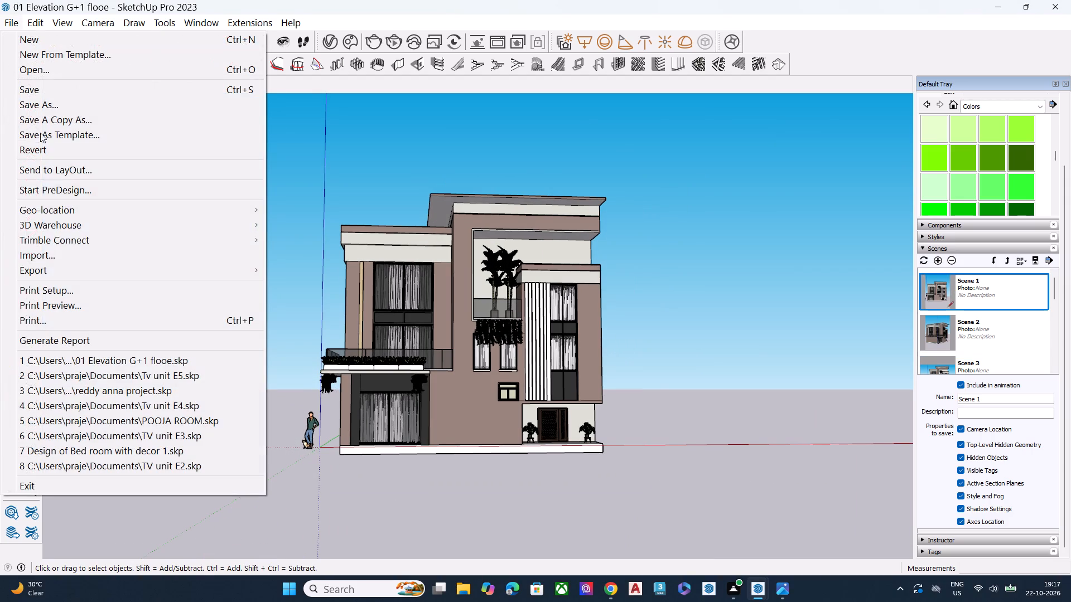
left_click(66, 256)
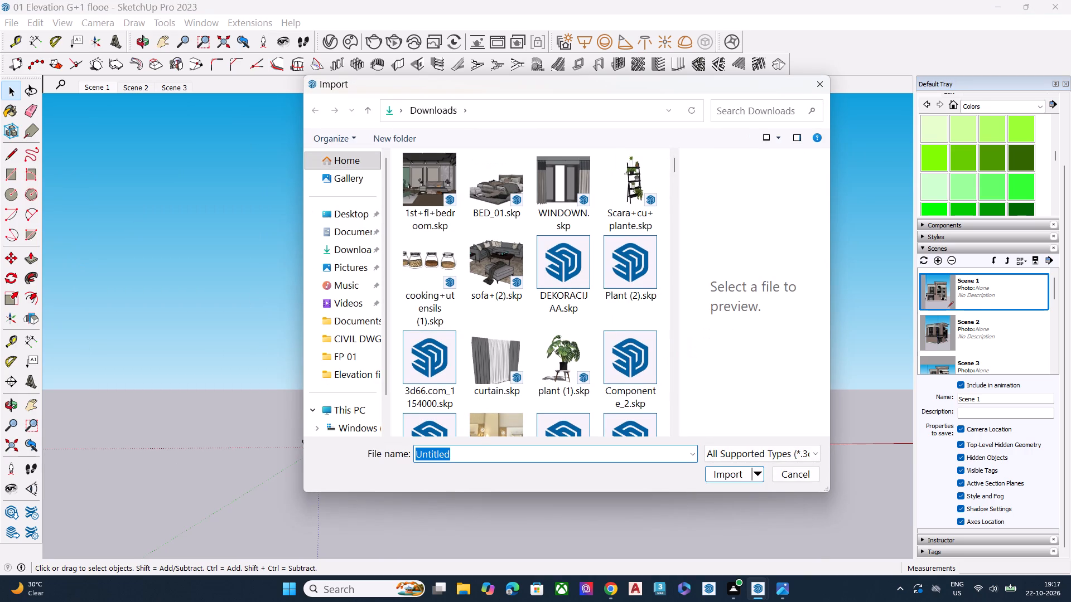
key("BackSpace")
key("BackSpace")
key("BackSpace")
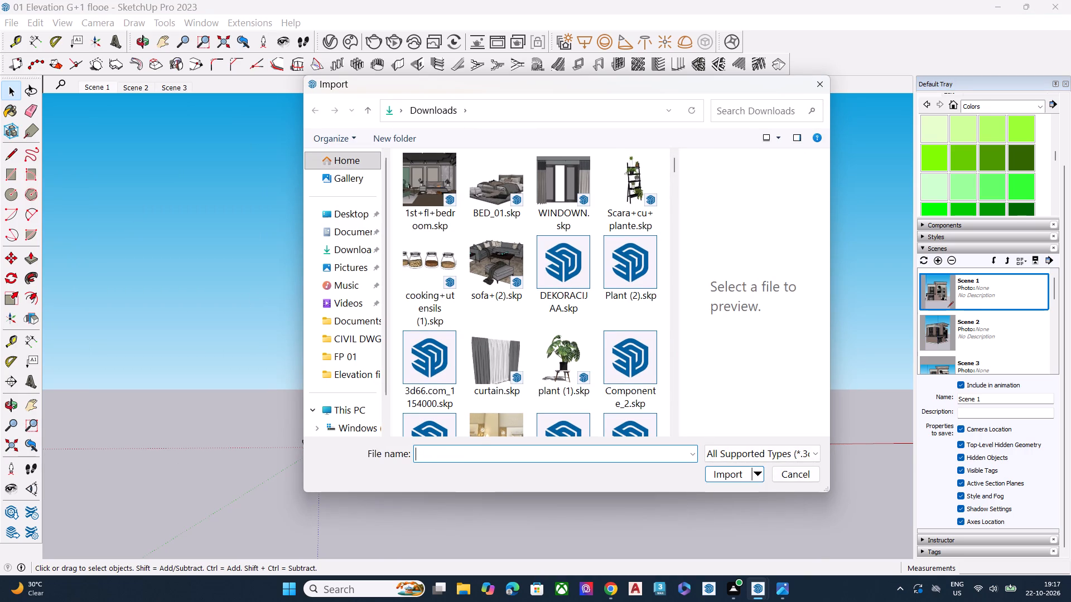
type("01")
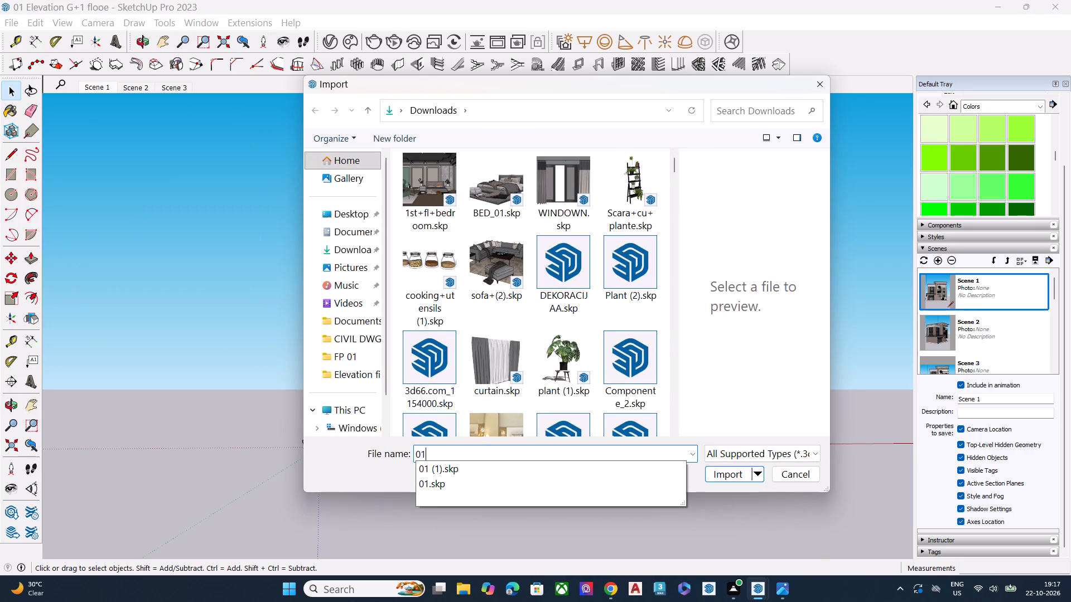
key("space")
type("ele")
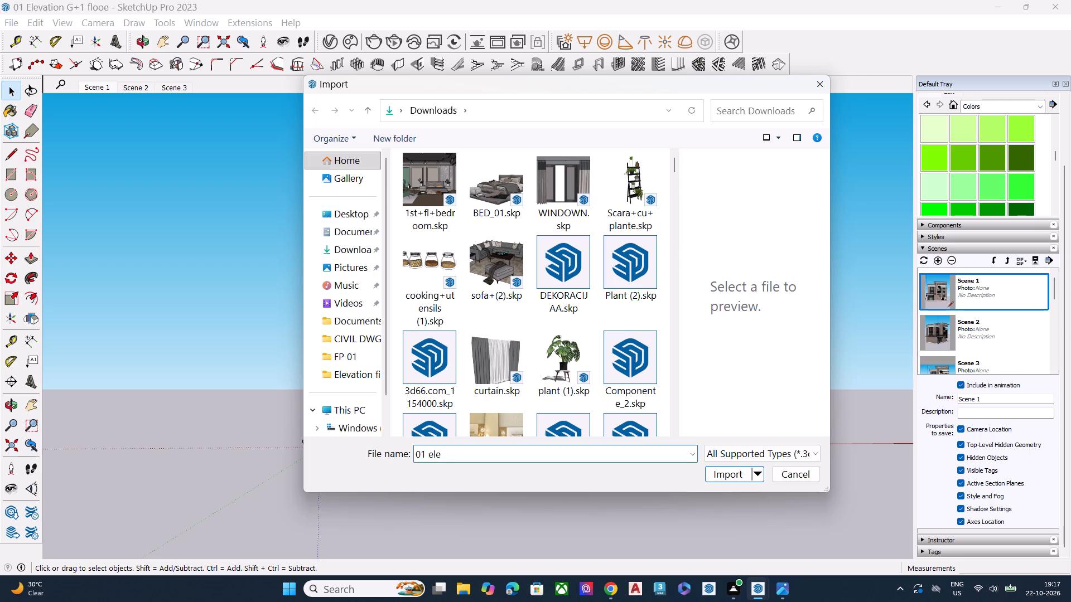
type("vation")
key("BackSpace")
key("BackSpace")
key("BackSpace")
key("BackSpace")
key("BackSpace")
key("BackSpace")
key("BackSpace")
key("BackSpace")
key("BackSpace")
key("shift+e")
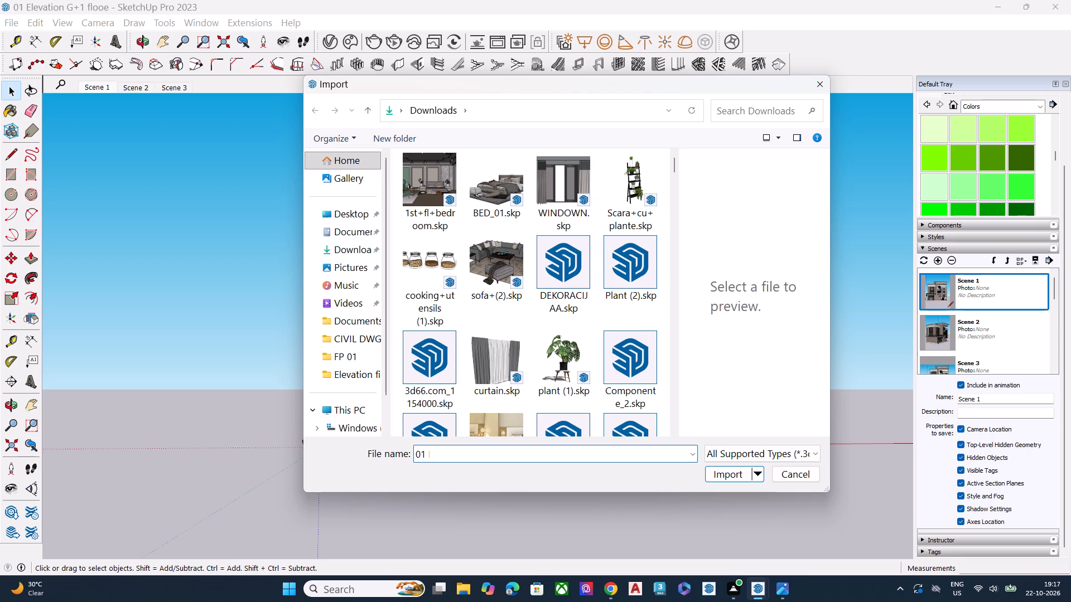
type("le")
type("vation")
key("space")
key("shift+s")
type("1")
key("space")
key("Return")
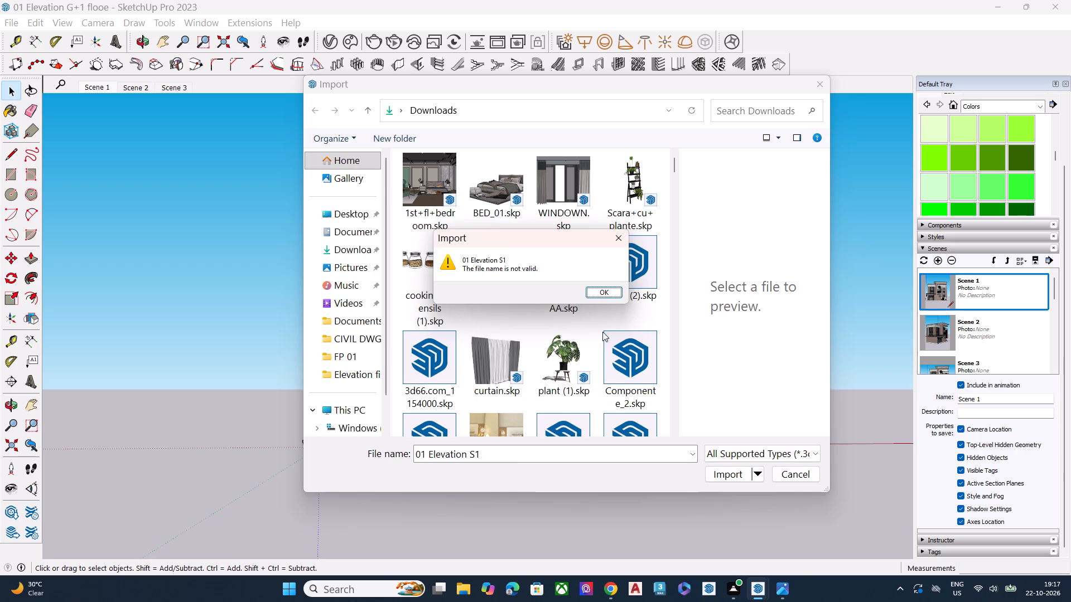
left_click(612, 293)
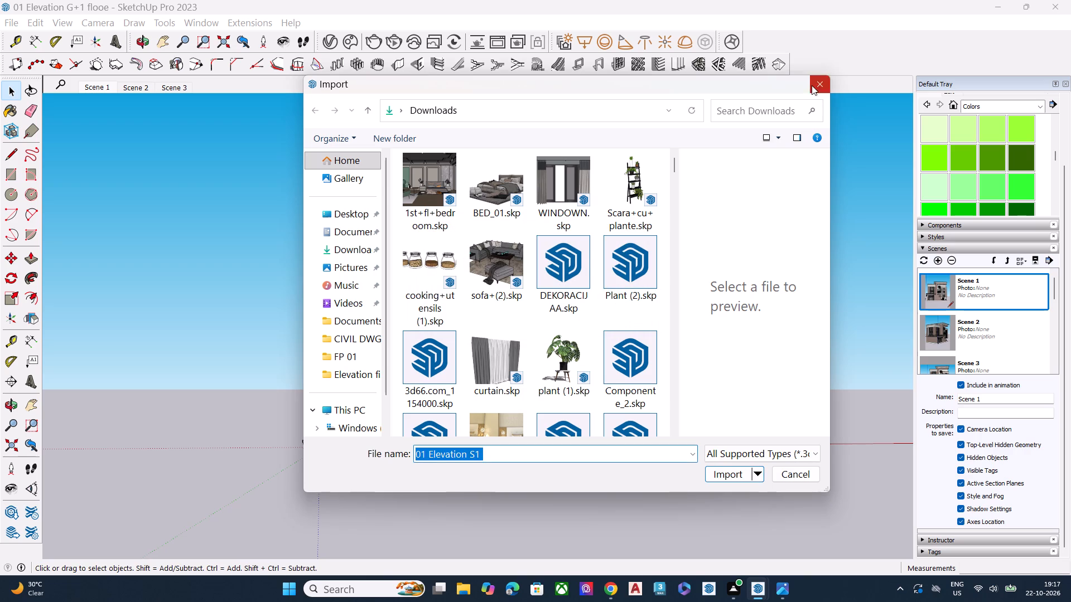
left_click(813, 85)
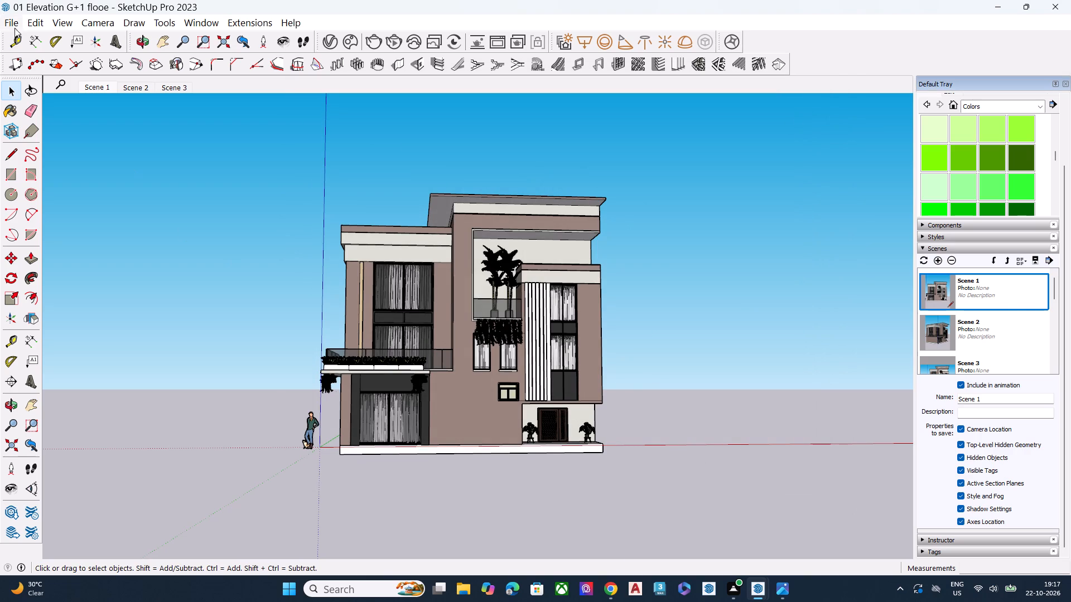
Recall the saved views of Scene 1 and Scene 2.
left_click(108, 85)
left_click(145, 90)
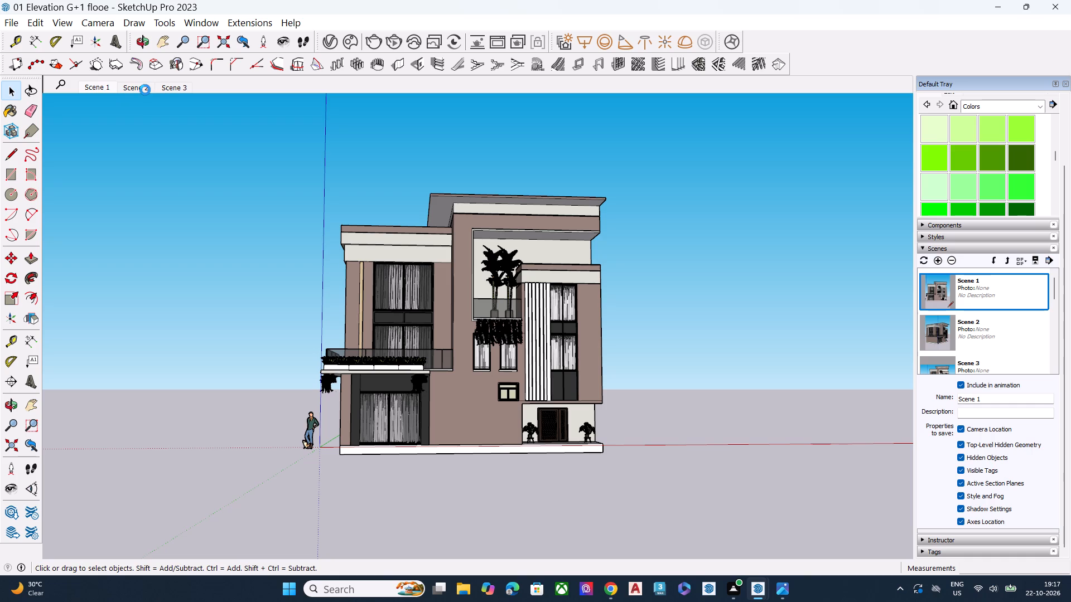
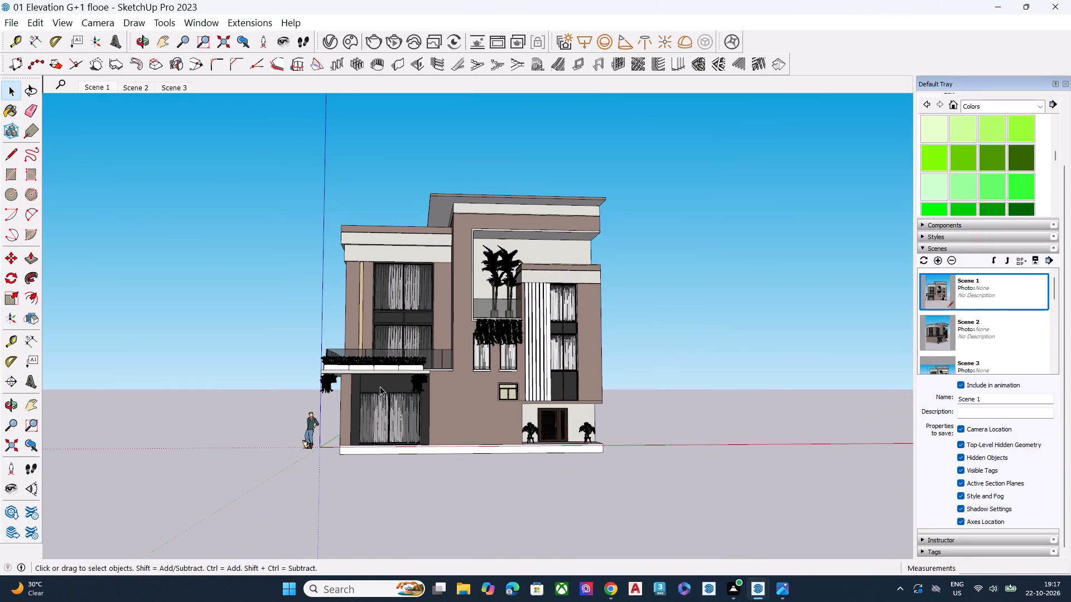
Export a closer framing of the Scene 1 front view to Downloads as the PNG image "01 Elevation S1 G+1 floor".
scroll(345, 331, "up", 4)
middle_click_drag(472, 351, 442, 352)
key("space")
left_click(740, 290)
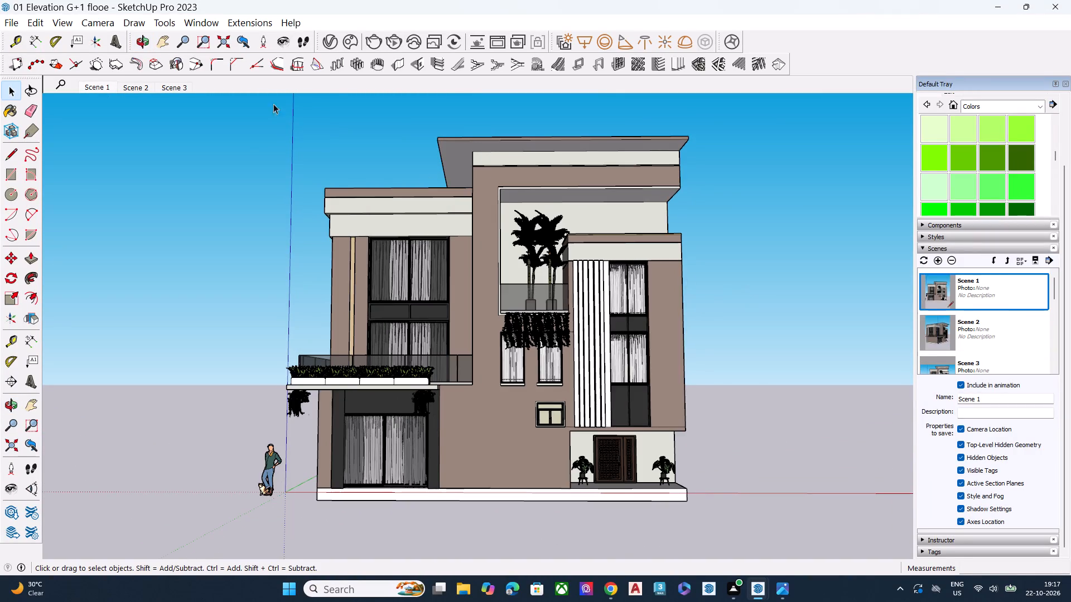
left_click(10, 21)
left_click(67, 273)
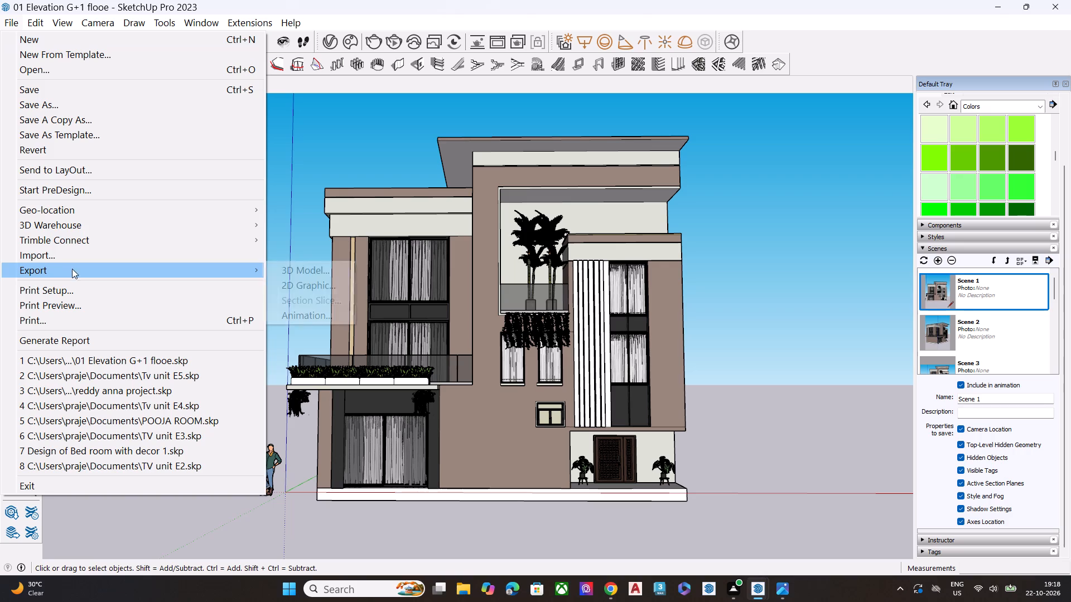
left_click(75, 271)
left_click(296, 285)
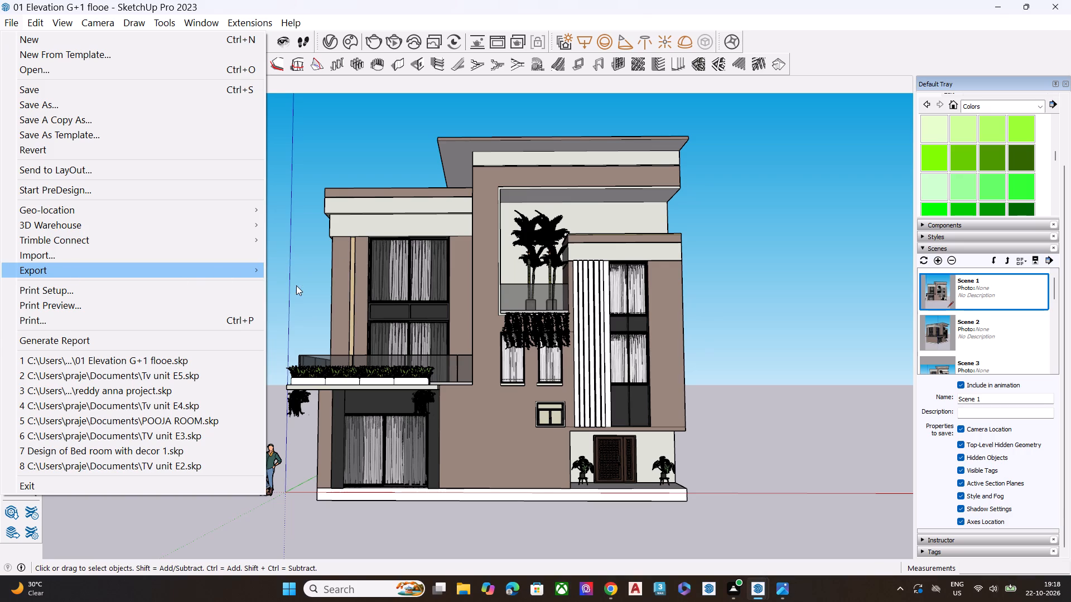
key("Right")
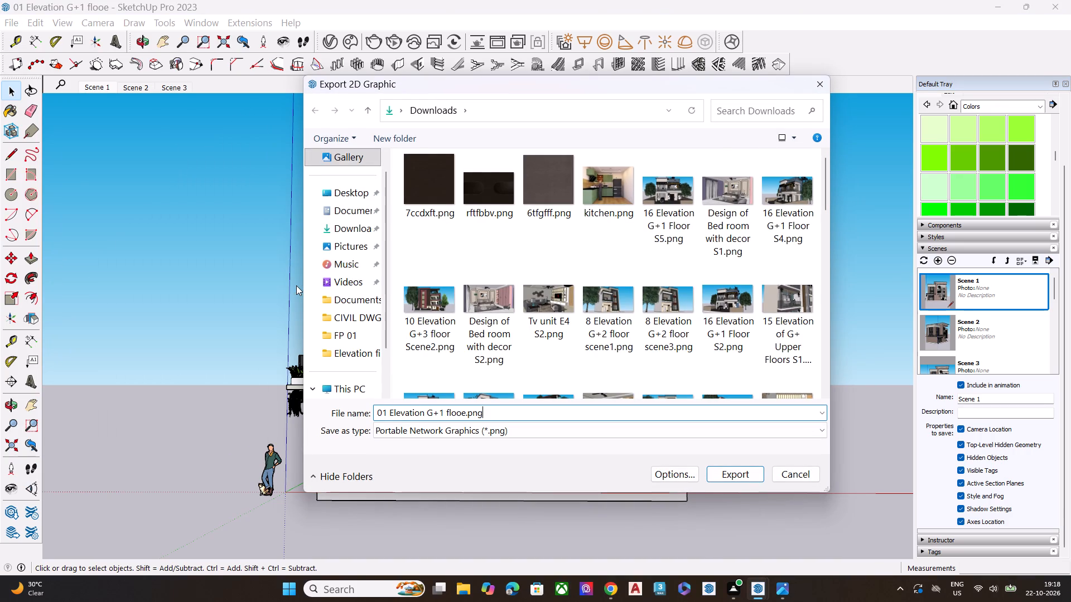
key("Left")
key("Left")
key("Left")
key("Left")
key("Left")
key("Left")
key("Left")
key("Left")
key("Left")
key("Left")
key("Right")
key("Right")
key("Right")
key("Right")
key("Right")
key("Right")
key("BackSpace")
key("r")
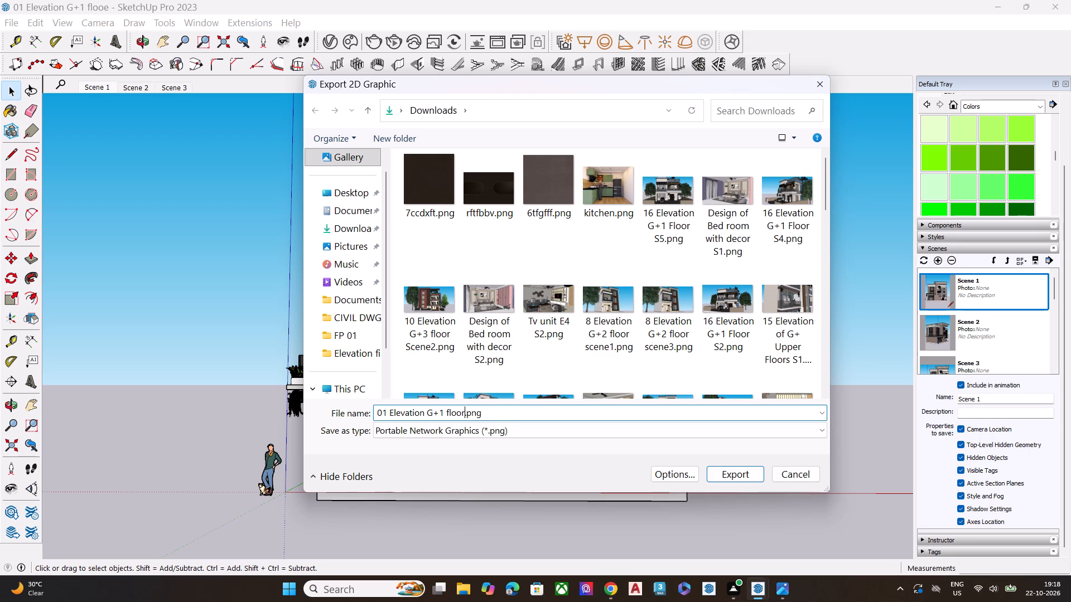
key("Left")
key("Left")
key("Left")
key("Left")
key("Left")
key("Left")
key("Left")
key("Left")
key("Left")
key("Left")
type("\\")
key("space")
key("BackSpace")
key("BackSpace")
key("space")
type("S")
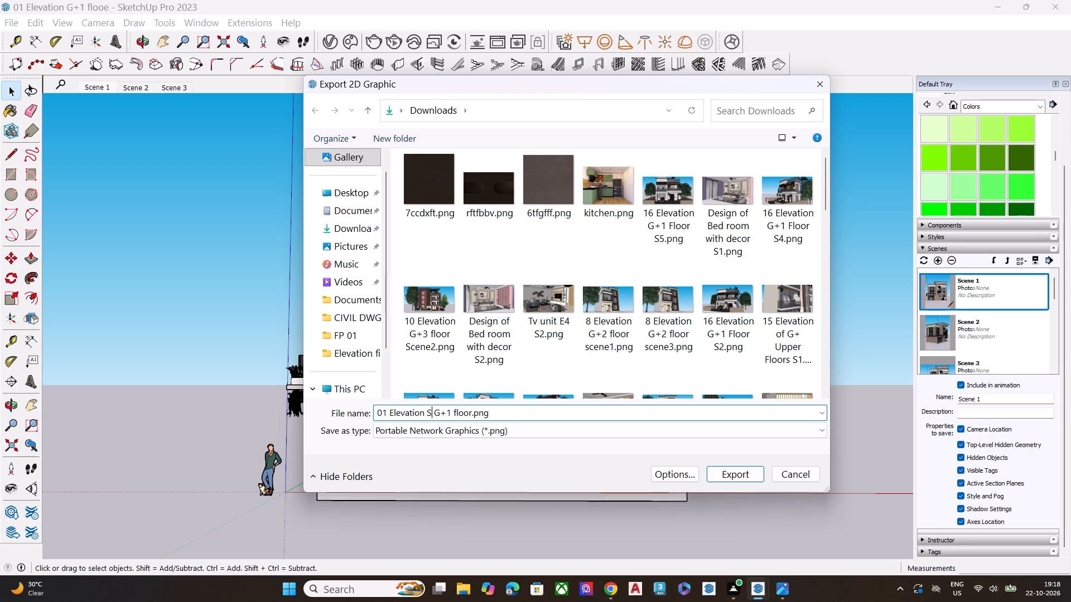
key("1")
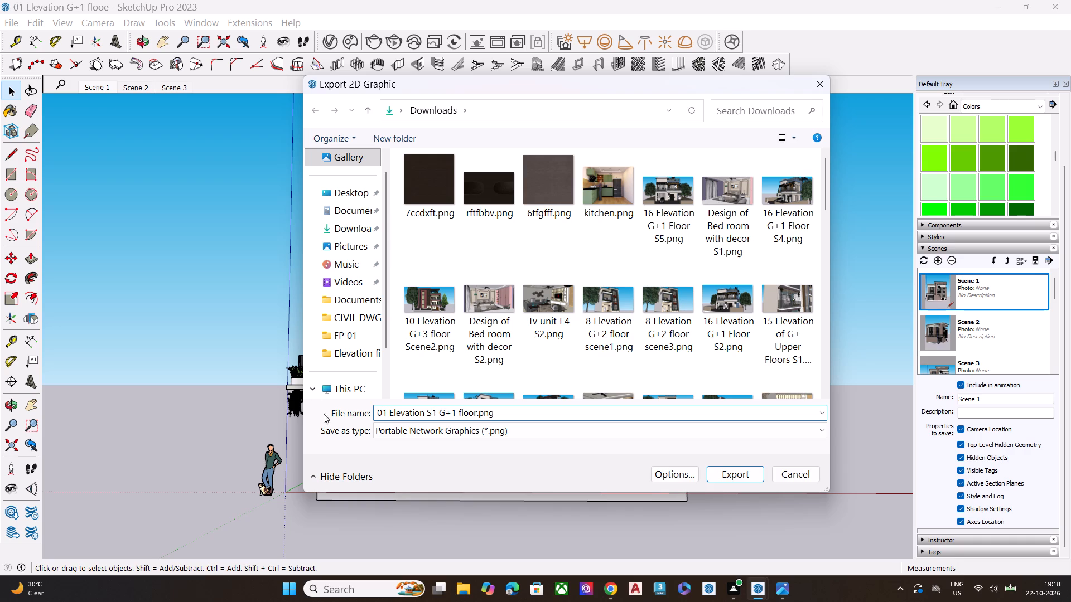
left_click(730, 474)
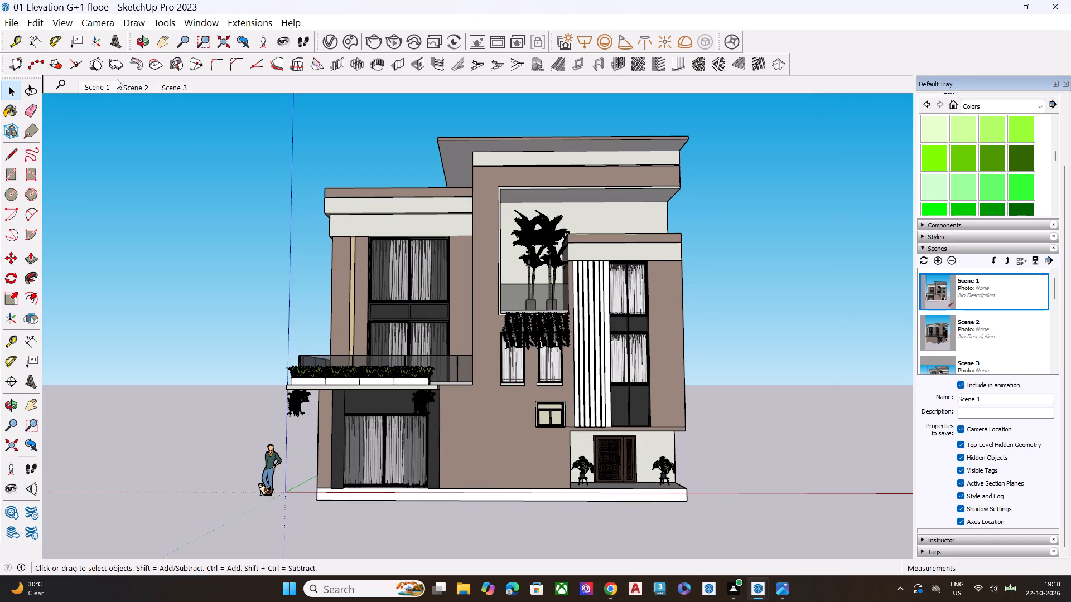
Export the saved Scene 2 corner view to Downloads as the PNG image "01 Elevation G+1 S2 floor".
left_click(126, 91)
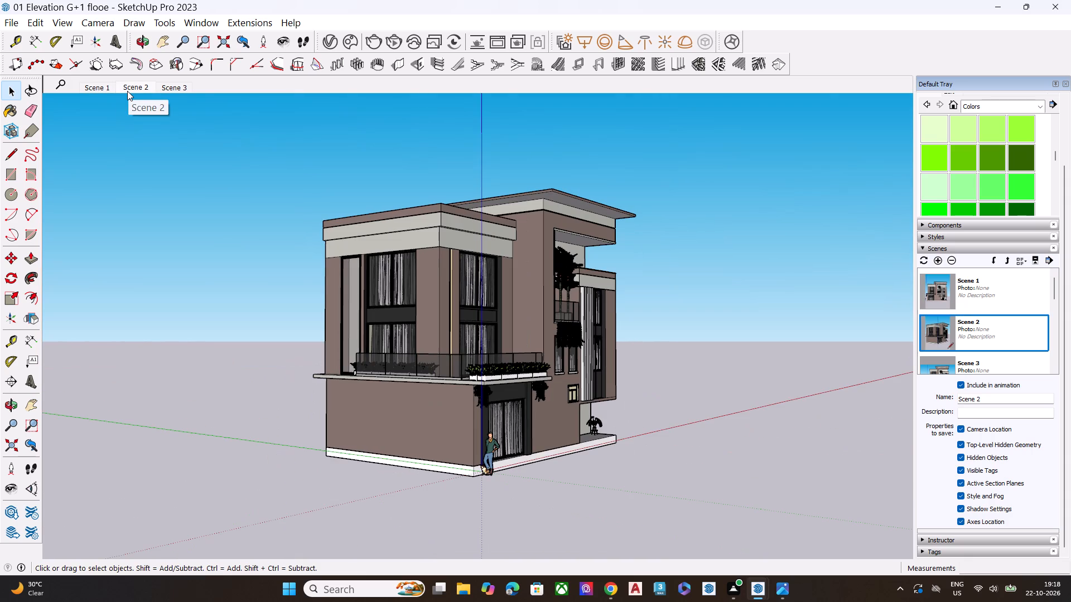
left_click(16, 25)
left_click(57, 267)
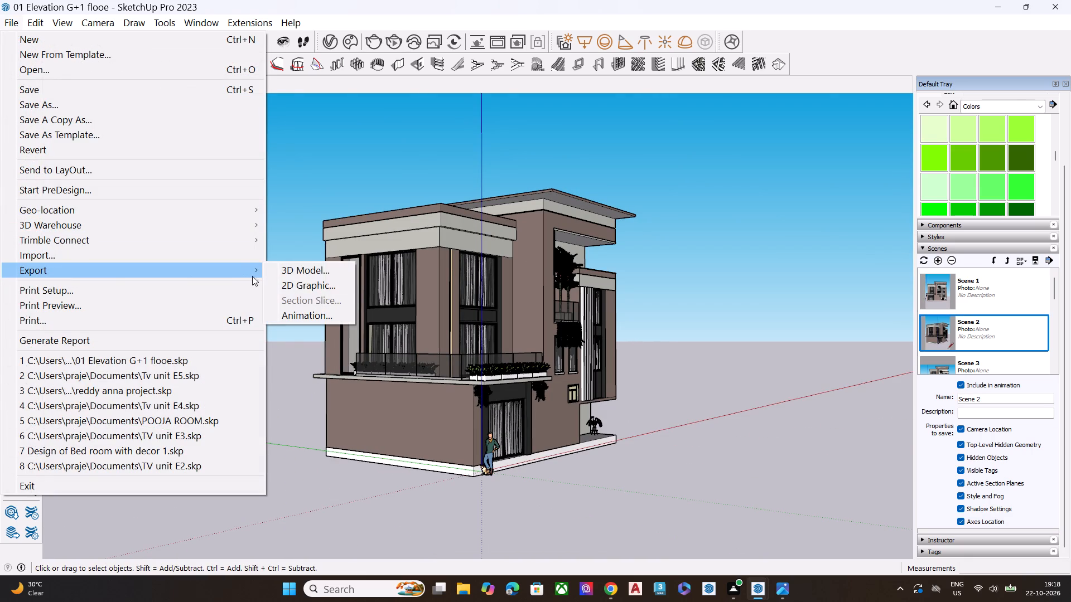
left_click(281, 279)
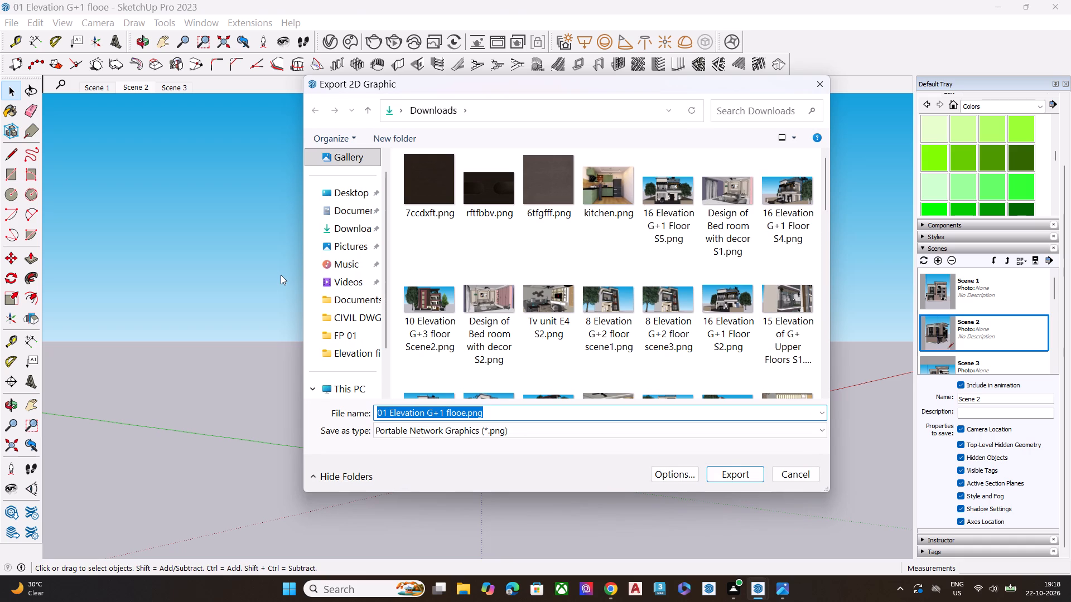
key("Right")
key("Left")
key("Left")
key("Left")
key("Left")
key("BackSpace")
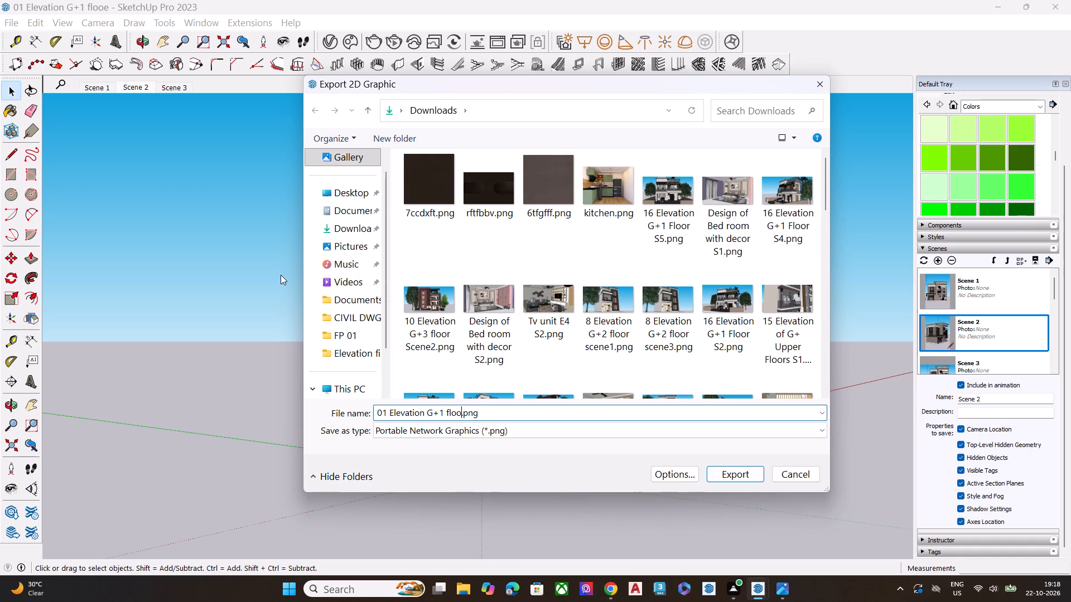
key("r")
key("Left")
key("Left")
key("Left")
key("Left")
key("Left")
key("Left")
key("Right")
type("S2")
key("space")
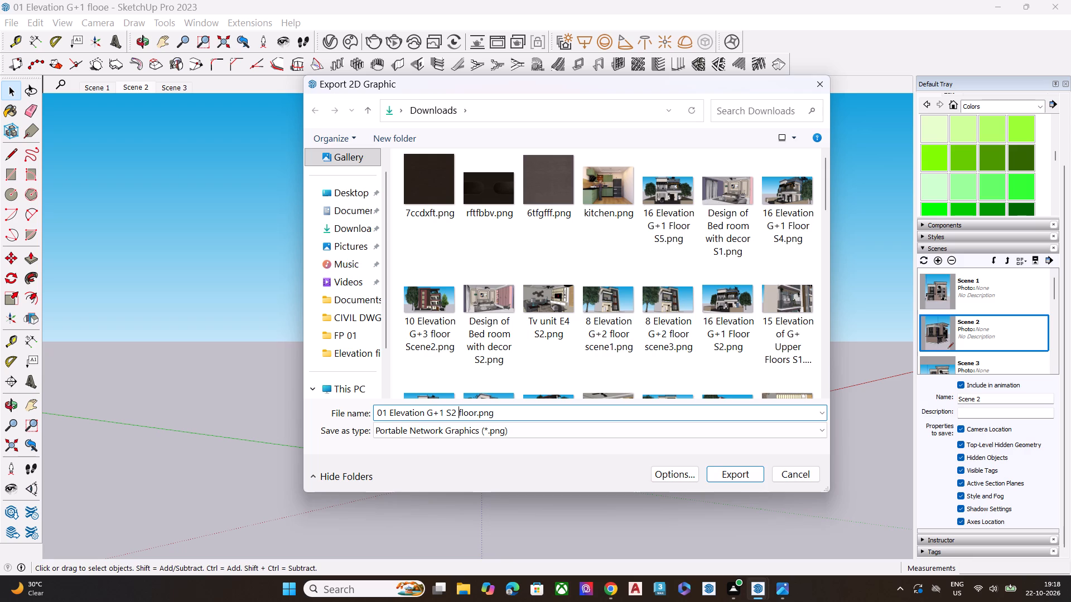
key("Return")
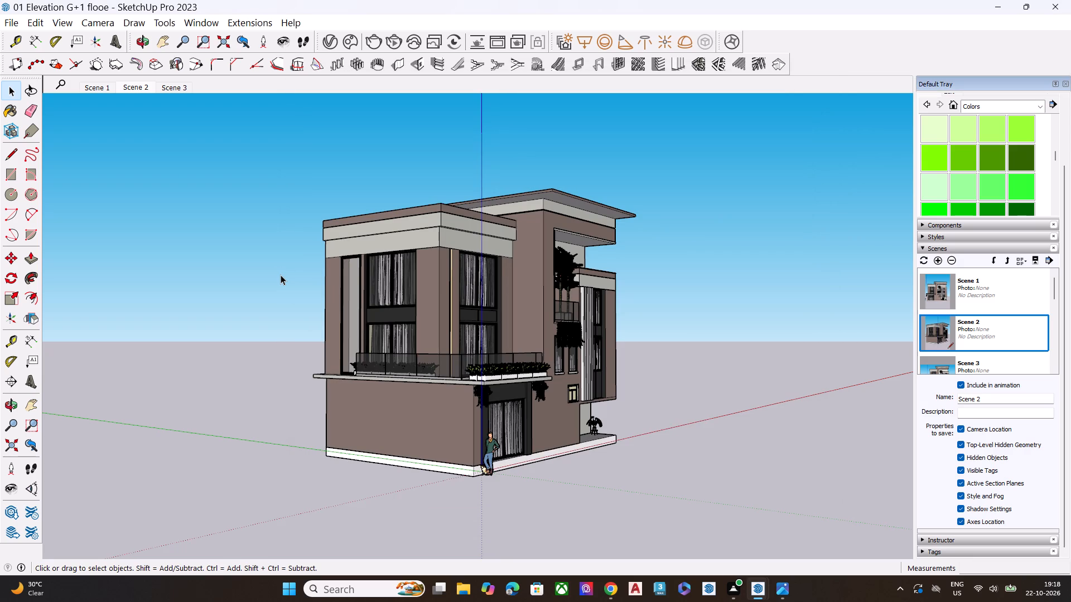
Export the saved Scene 3 close-up view to Downloads as the PNG image "01 Elevation G+1 S3 floor".
left_click(184, 86)
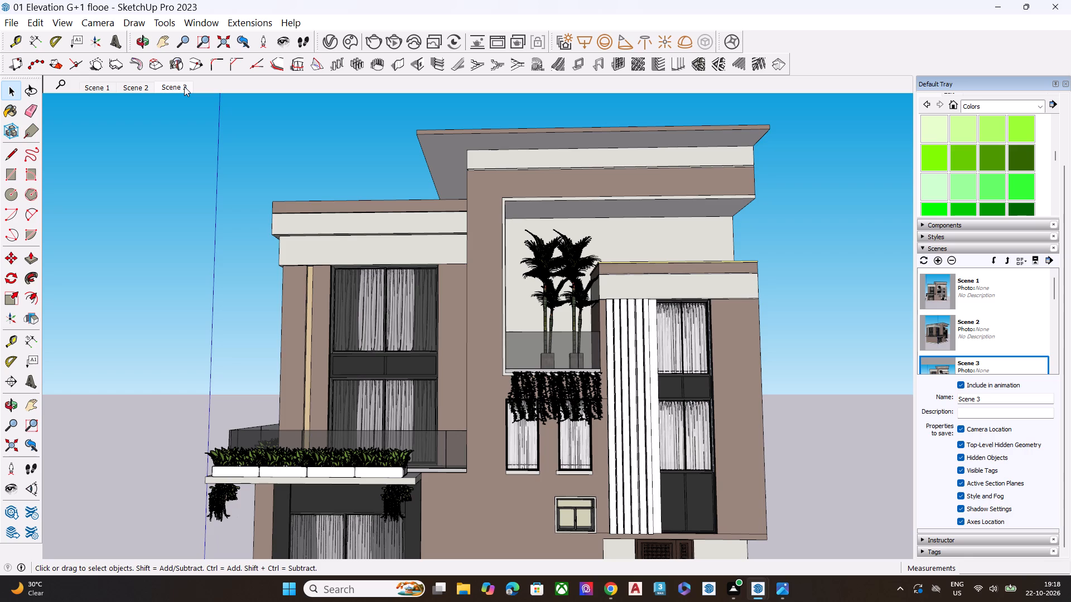
left_click(7, 25)
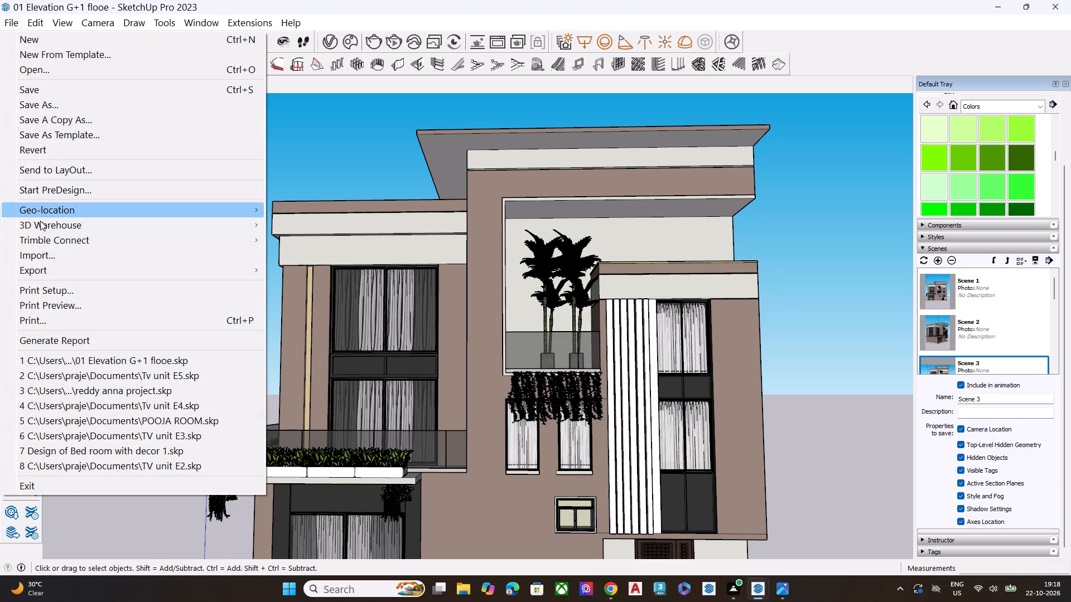
left_click(45, 273)
left_click(319, 284)
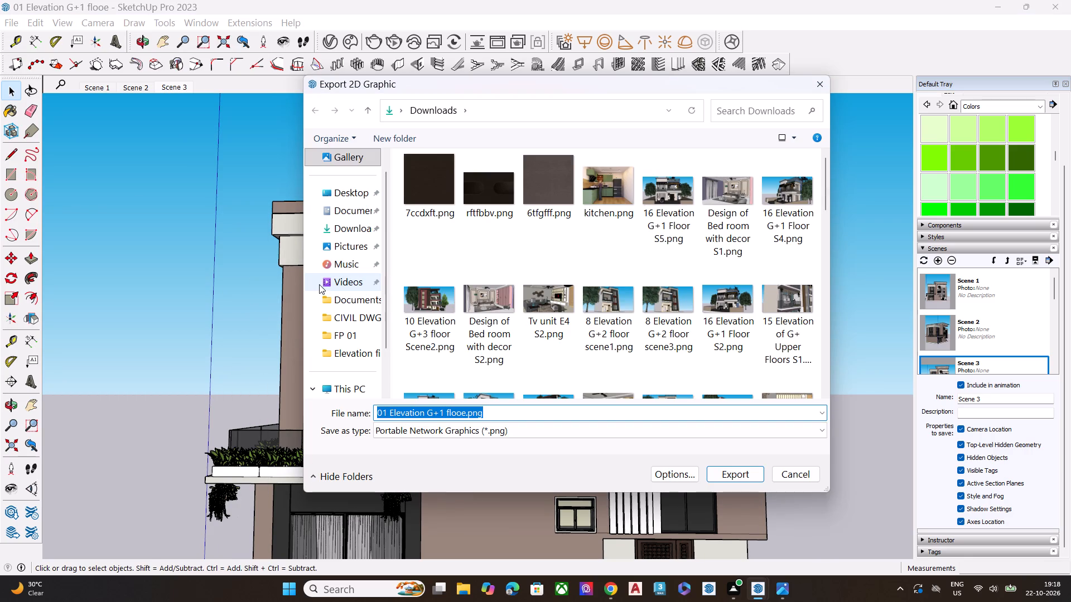
key("Right")
key("Left")
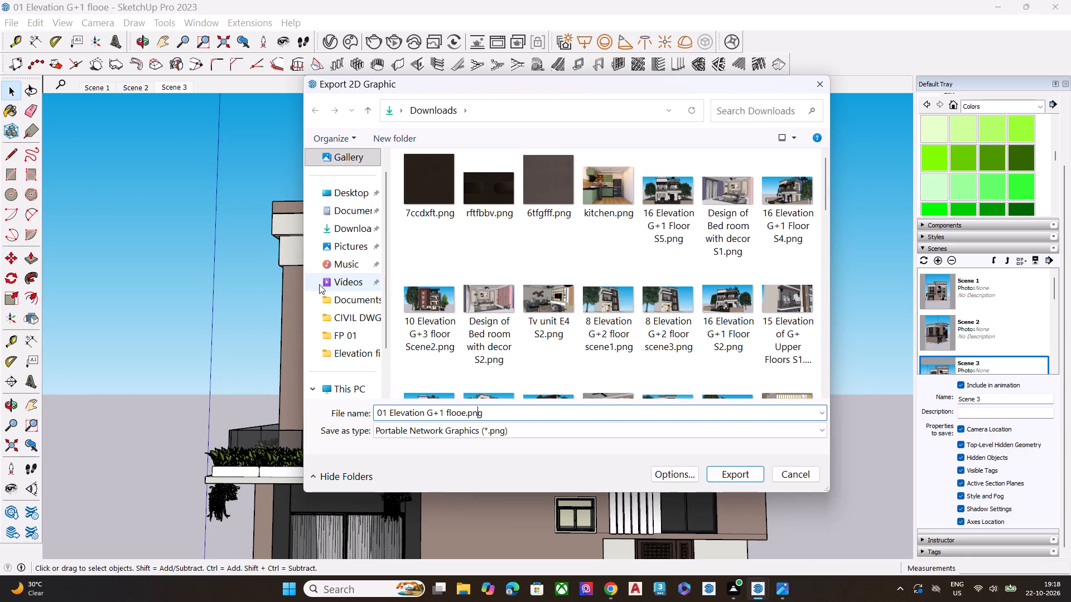
key("Left")
key("Left")
key("Left")
key("BackSpace")
key("r")
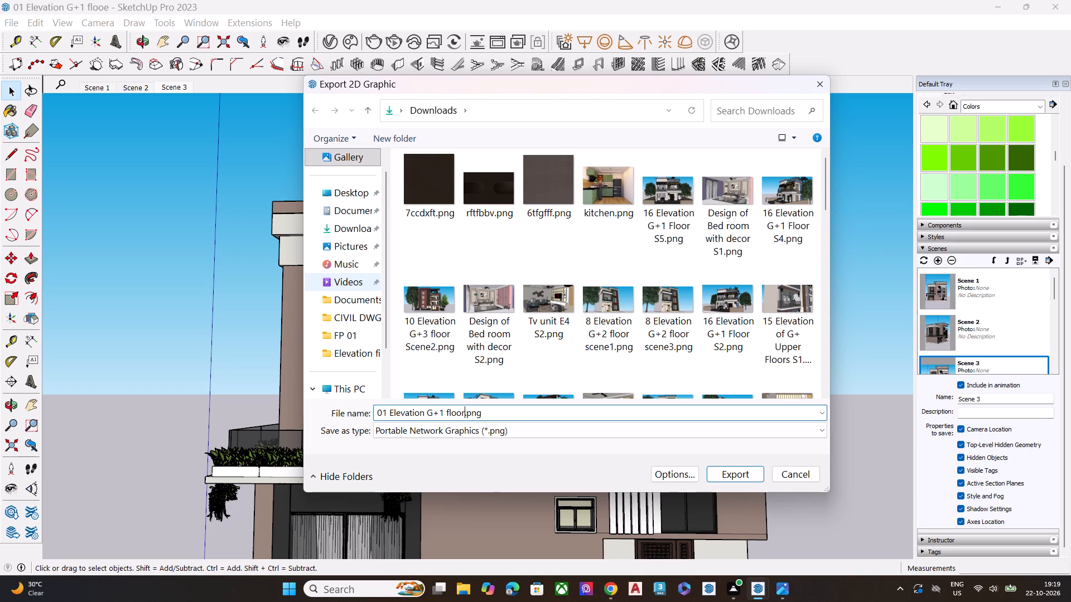
key("Left")
key("Left")
key("Left")
key("Left")
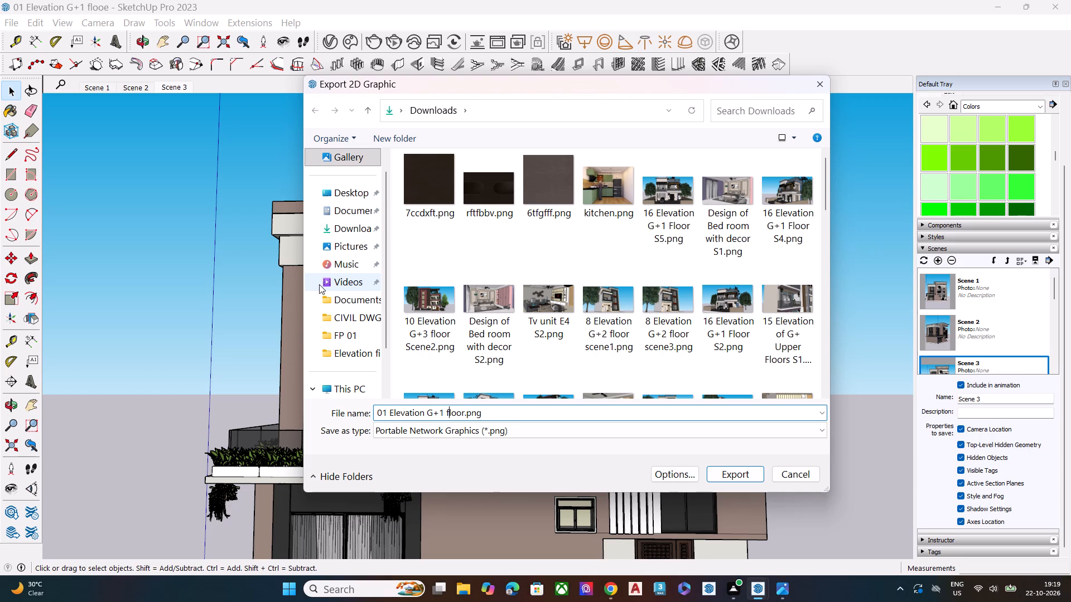
key("Left")
type("AS")
key("BackSpace")
key("BackSpace")
key("shift+s")
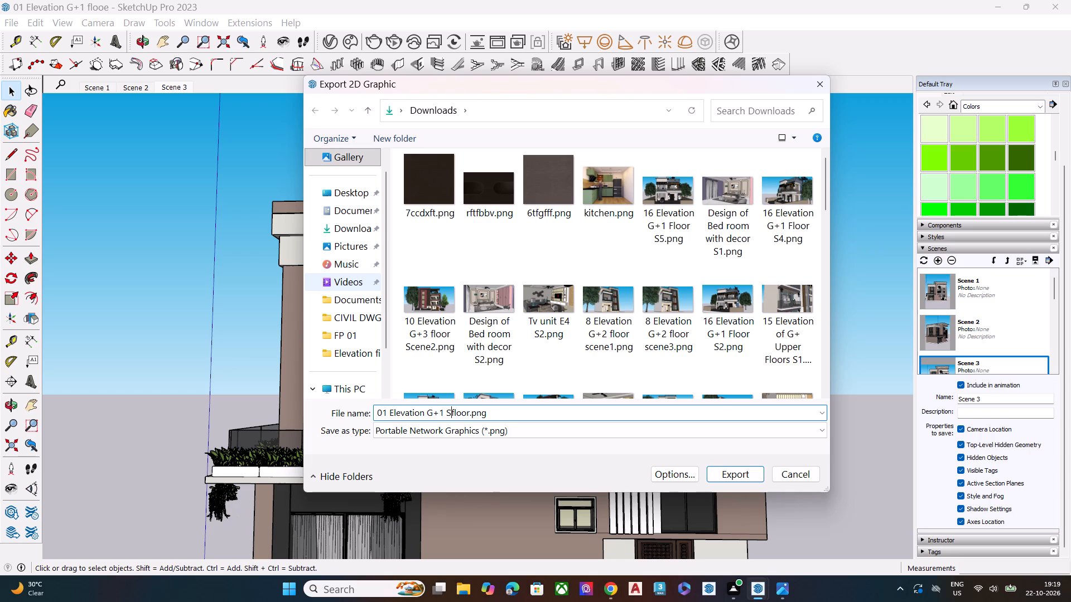
type("3")
key("space")
key("Return")
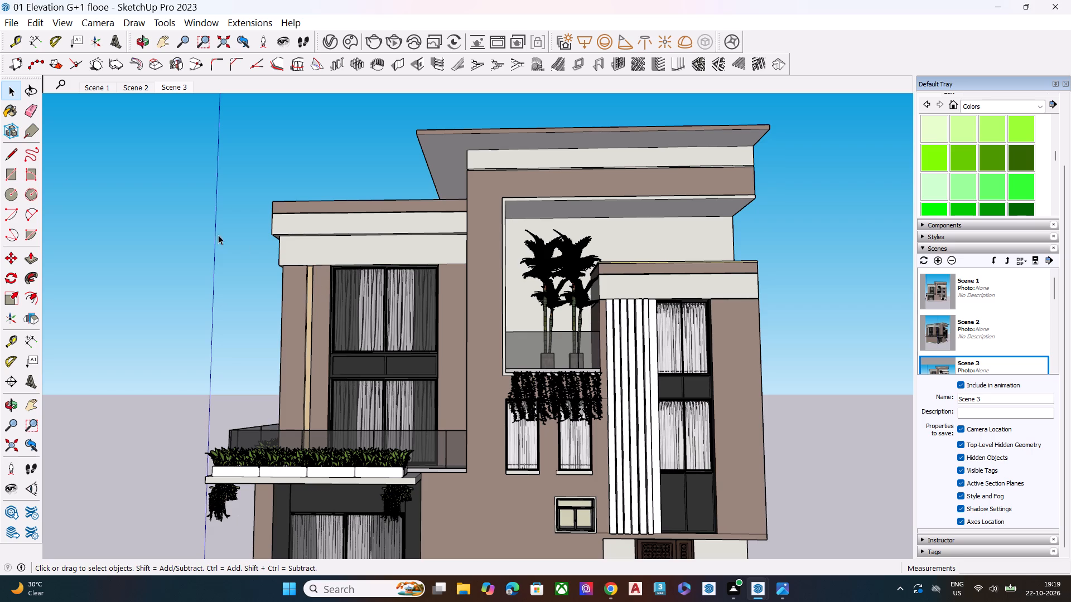
Examine the finished front elevation as a whole, from the roof overhang down to the entrance and plinth.
scroll(473, 450, "down", 8)
scroll(620, 458, "down", 6)
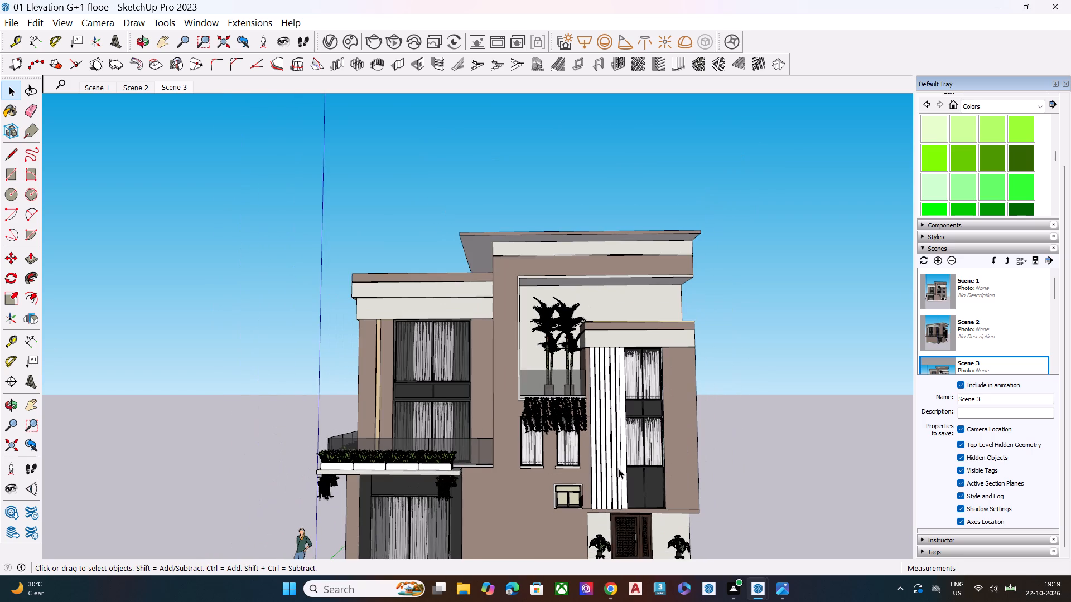
scroll(619, 469, "down", 7)
middle_click_drag(615, 464, 615, 468)
scroll(615, 464, "down", 1)
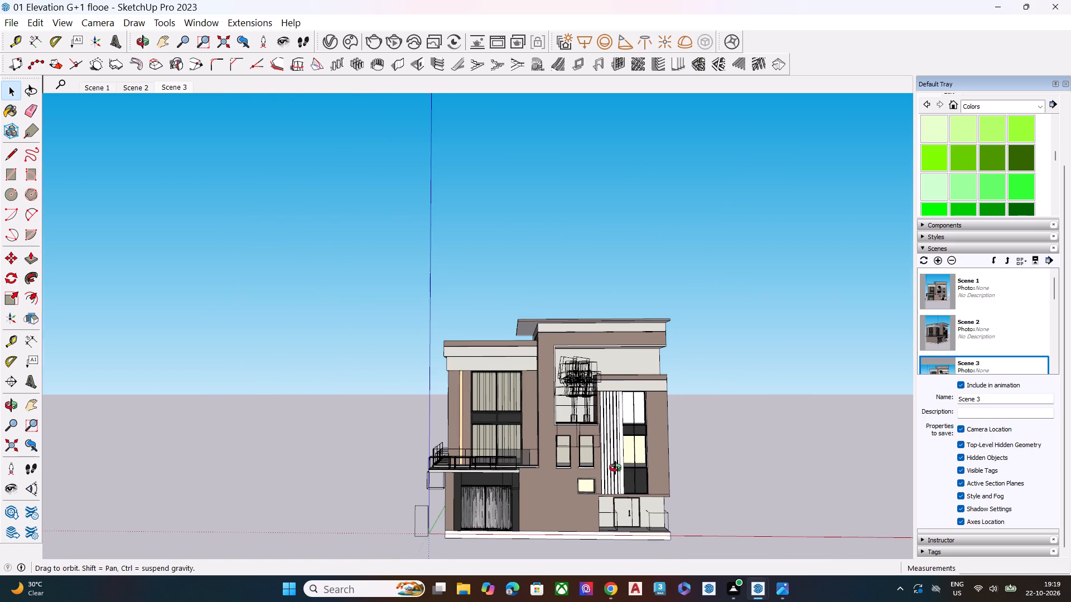
middle_click_drag(615, 468, 615, 536)
scroll(615, 533, "up", 10)
scroll(674, 536, "up", 2)
middle_click_drag(552, 352, 552, 306)
scroll(551, 311, "up", 1)
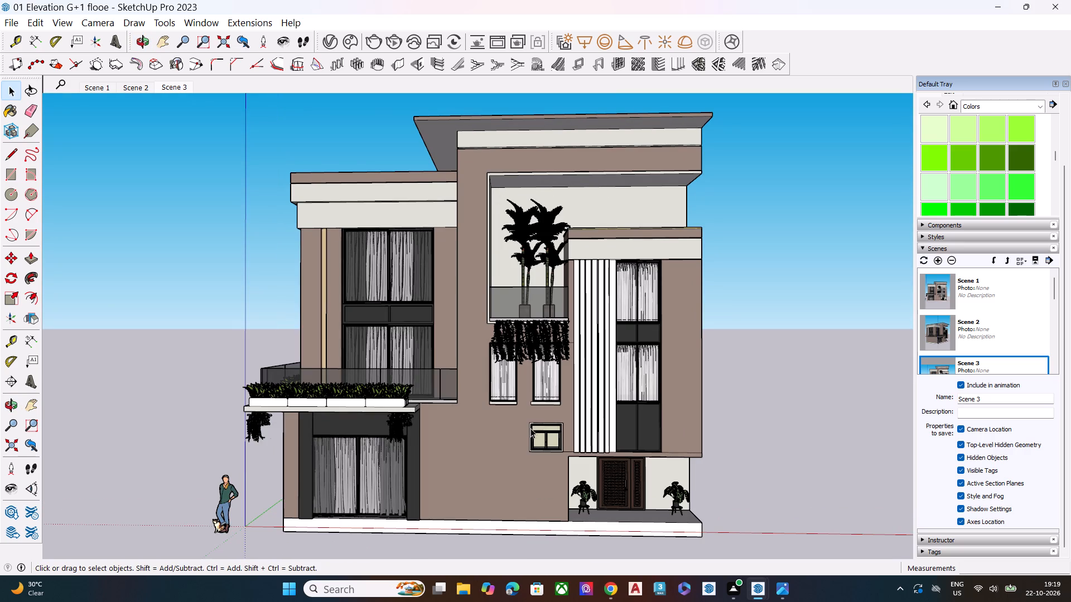
scroll(530, 428, "up", 1)
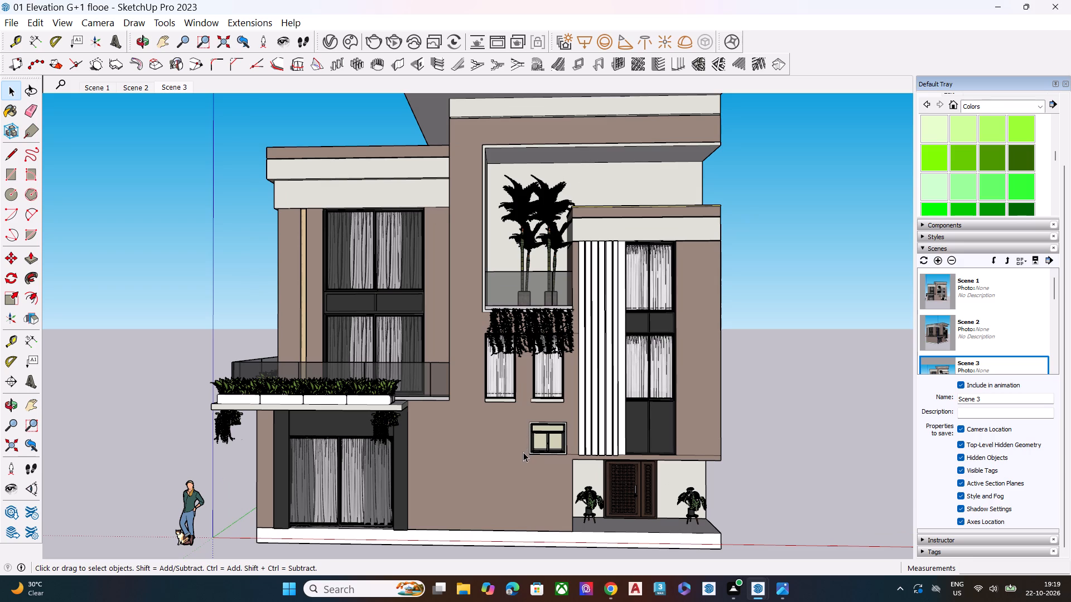
scroll(654, 432, "down", 1)
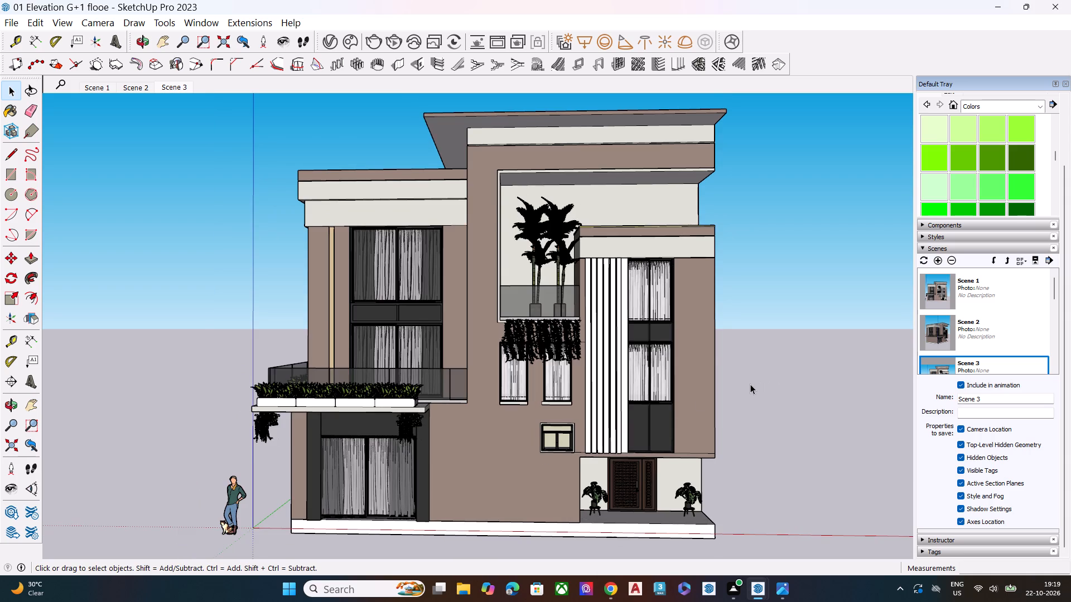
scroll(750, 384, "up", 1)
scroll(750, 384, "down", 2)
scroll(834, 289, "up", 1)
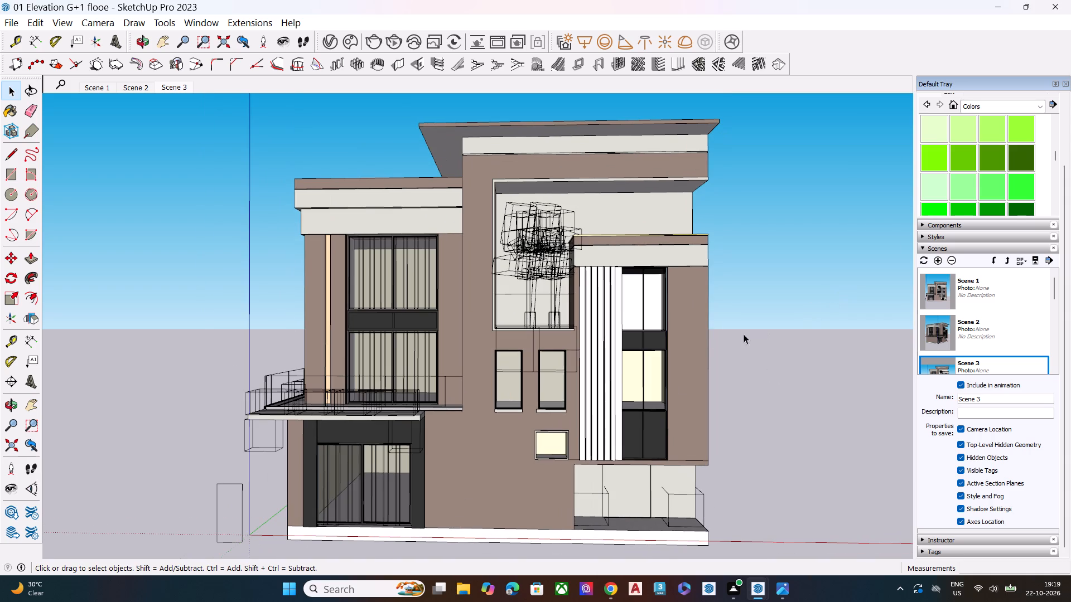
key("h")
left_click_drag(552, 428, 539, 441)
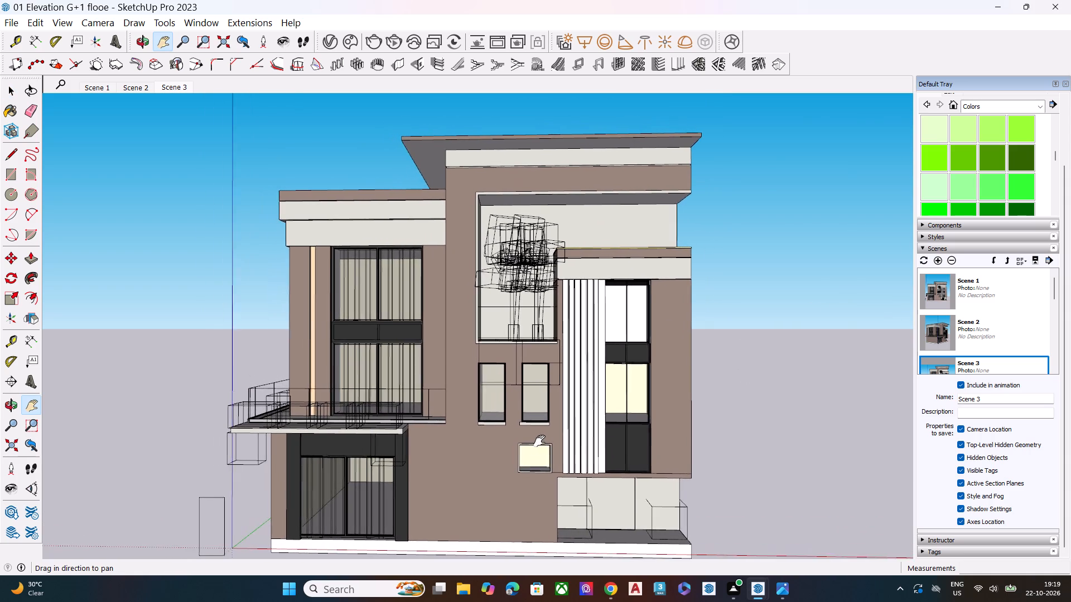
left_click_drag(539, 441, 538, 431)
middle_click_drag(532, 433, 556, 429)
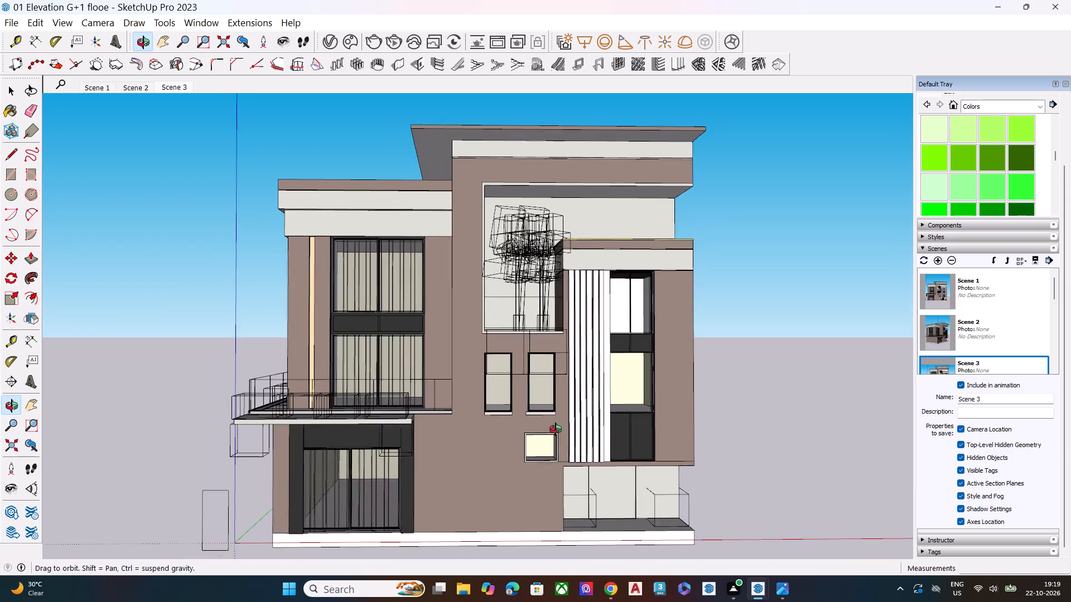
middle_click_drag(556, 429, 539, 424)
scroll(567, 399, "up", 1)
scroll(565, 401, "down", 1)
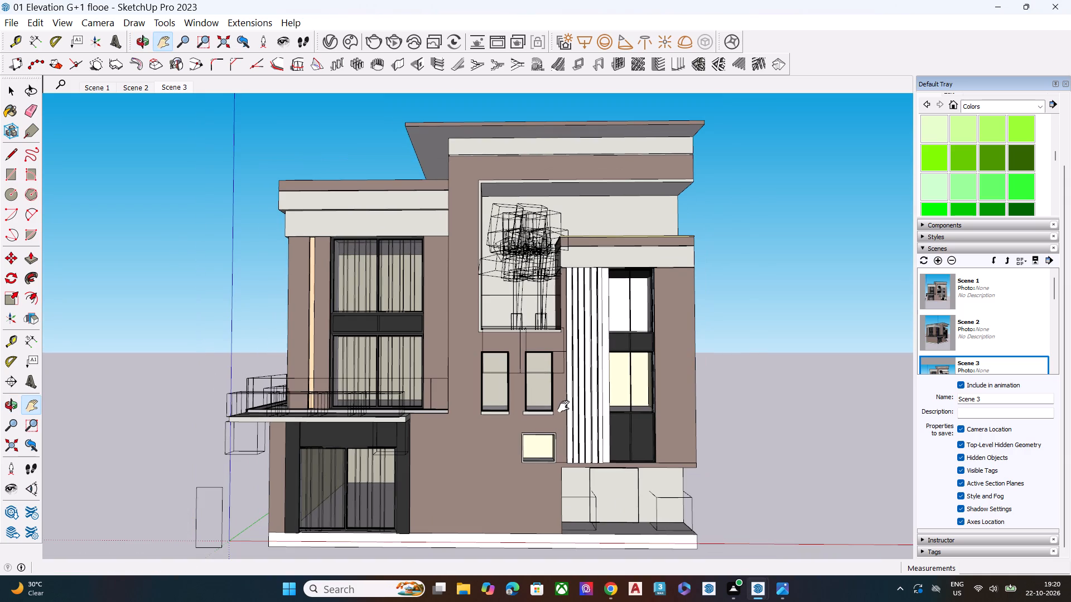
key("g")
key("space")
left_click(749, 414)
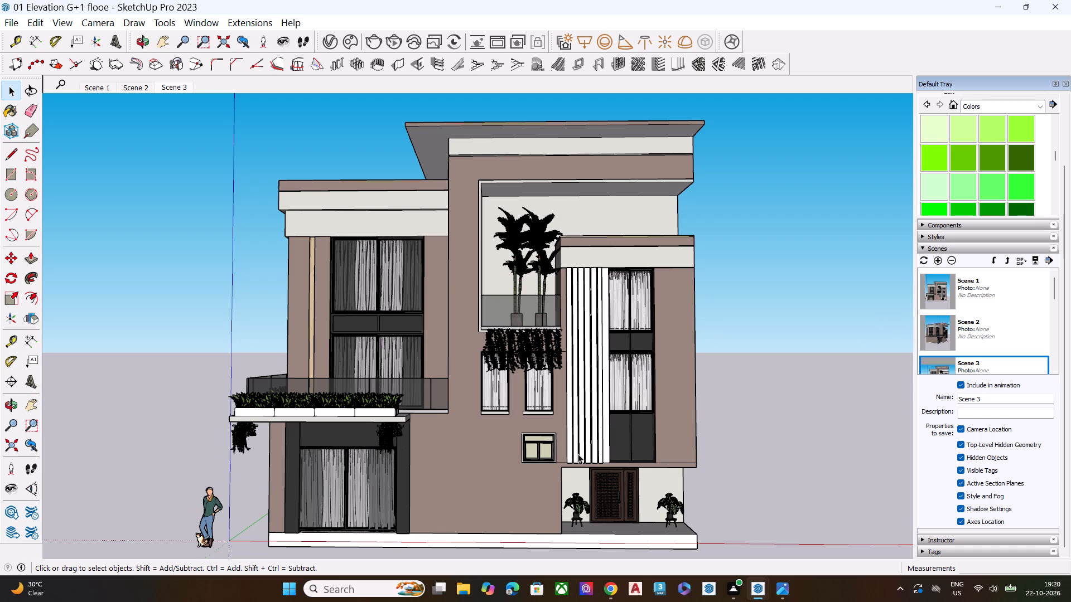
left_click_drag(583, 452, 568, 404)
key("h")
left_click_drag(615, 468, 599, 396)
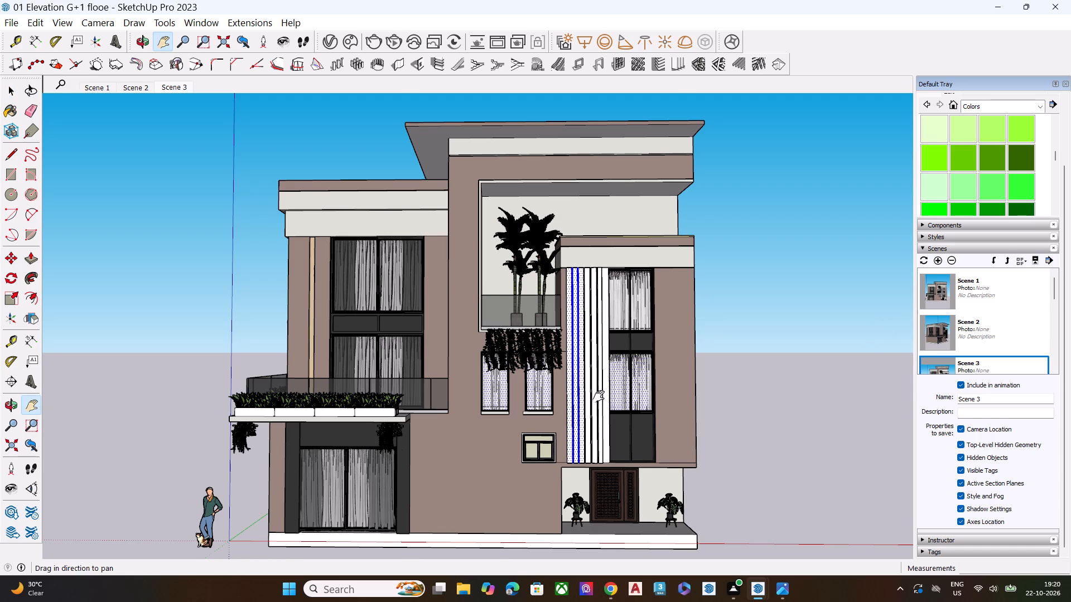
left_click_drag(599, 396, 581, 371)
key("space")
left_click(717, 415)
Measure the height of the entrance porch's back wall along its outer vertical edge with the Dimension tool.
scroll(648, 465, "up", 6)
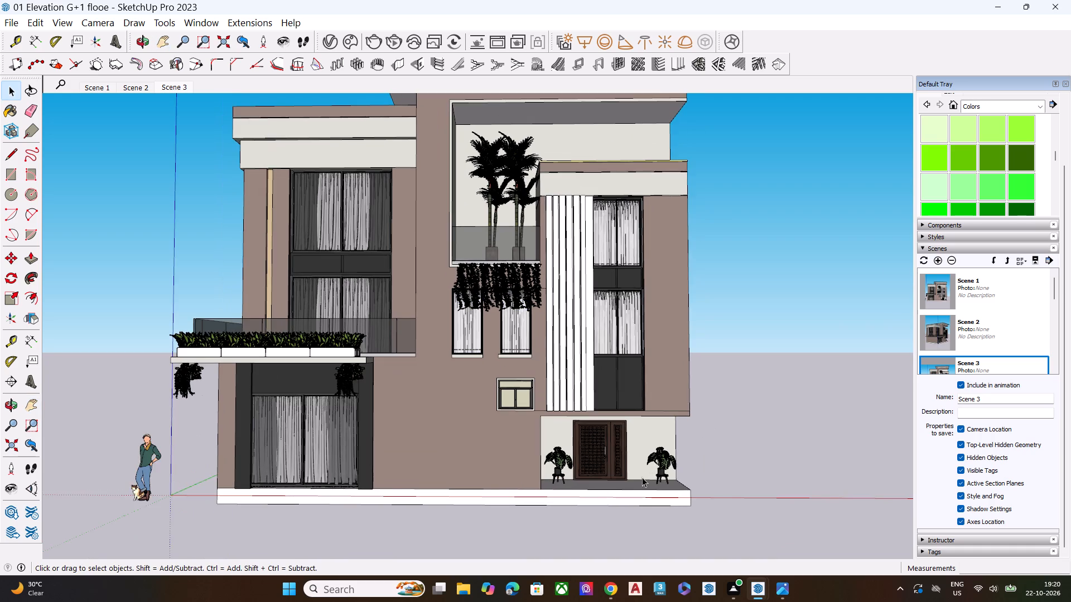
scroll(639, 469, "up", 11)
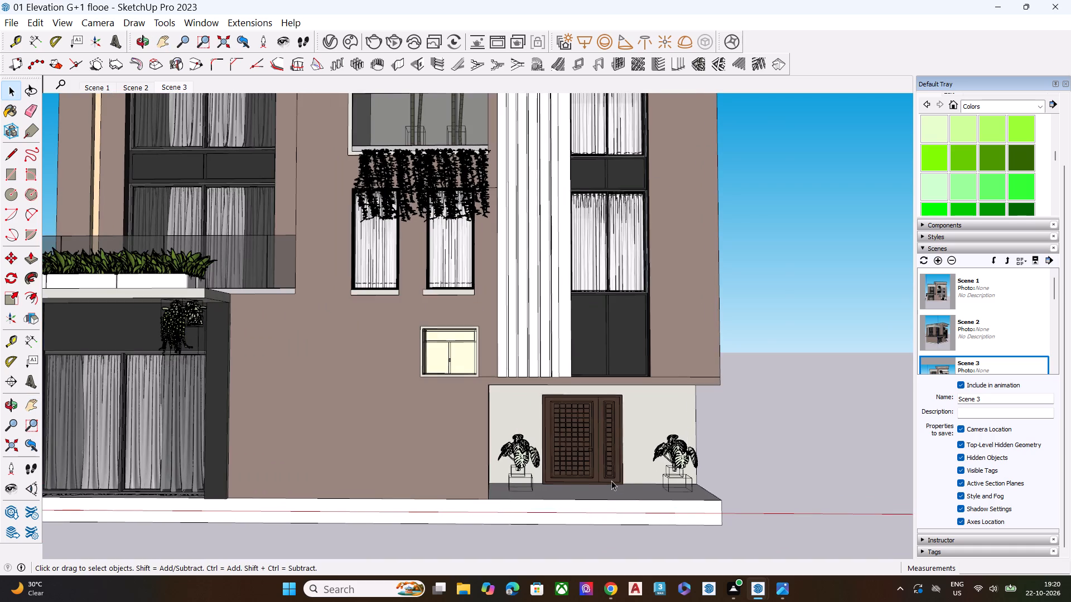
scroll(611, 480, "up", 3)
scroll(520, 452, "up", 7)
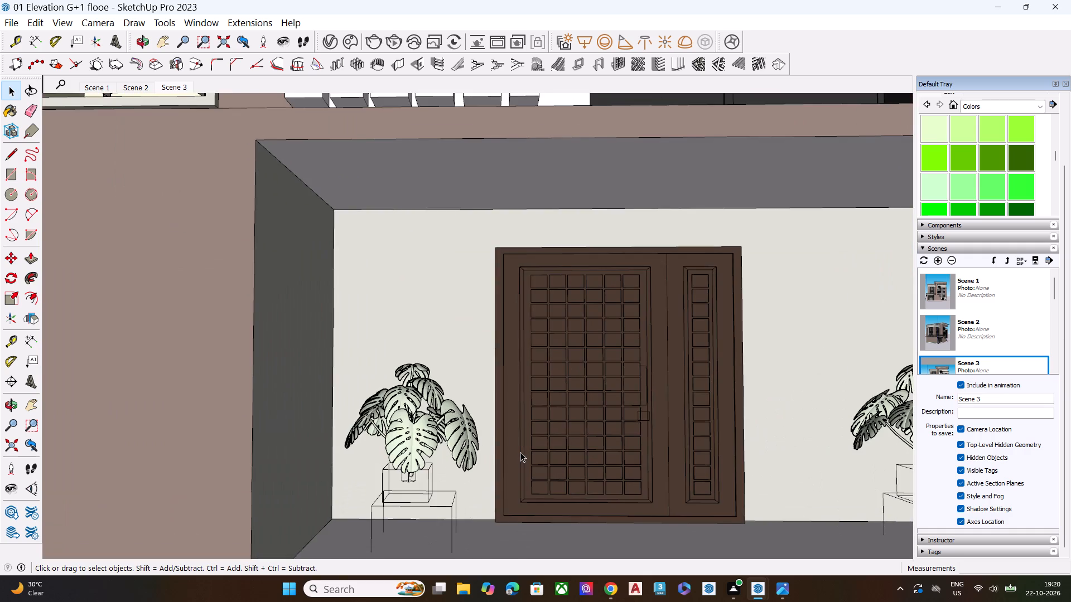
scroll(520, 452, "down", 10)
scroll(631, 473, "up", 4)
key("space")
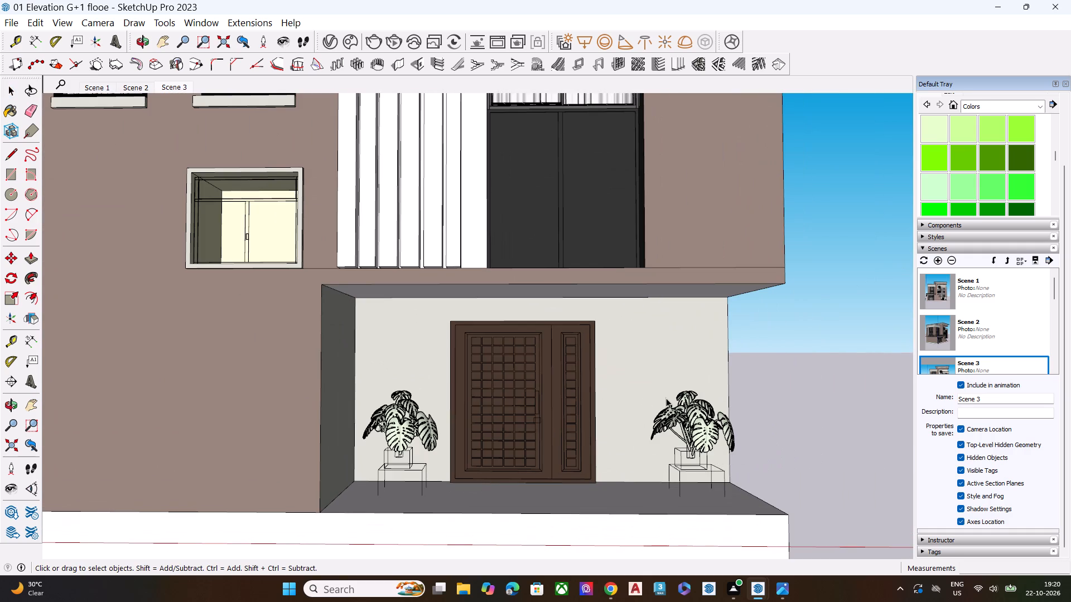
left_click(29, 334)
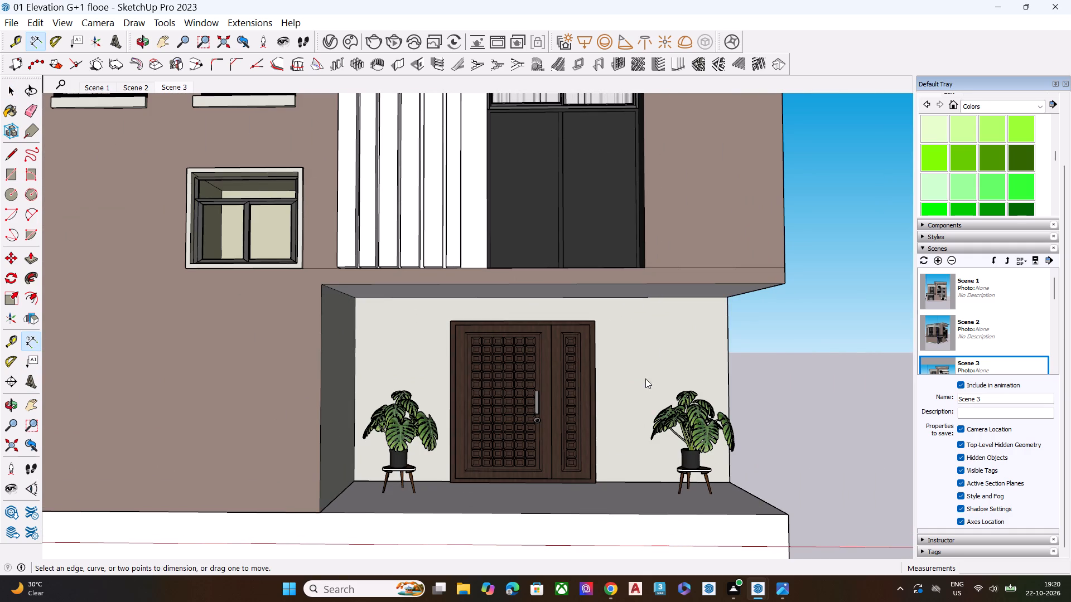
left_click(727, 299)
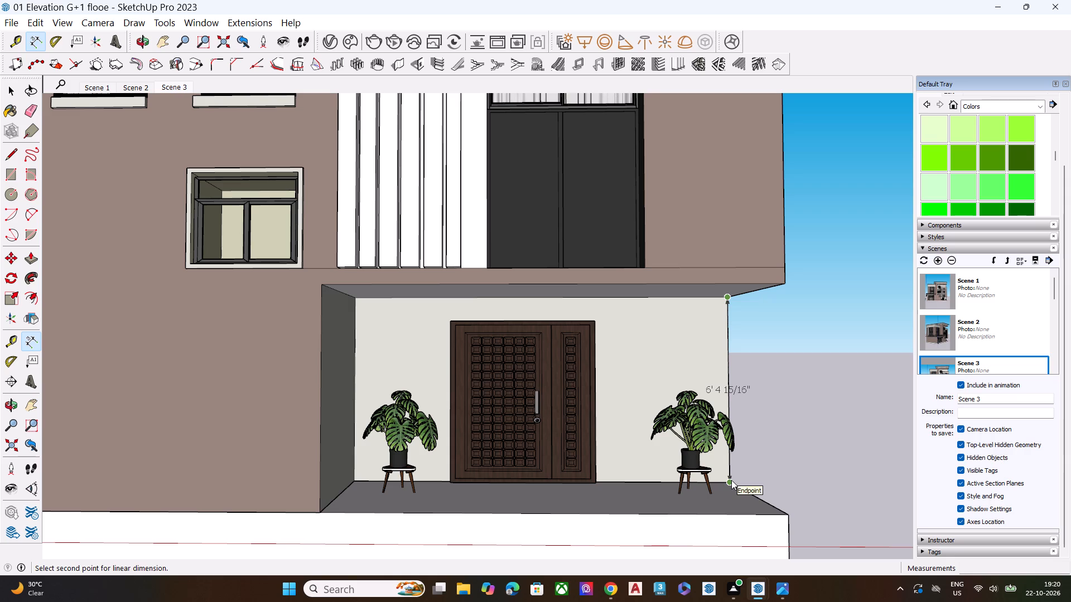
key("space")
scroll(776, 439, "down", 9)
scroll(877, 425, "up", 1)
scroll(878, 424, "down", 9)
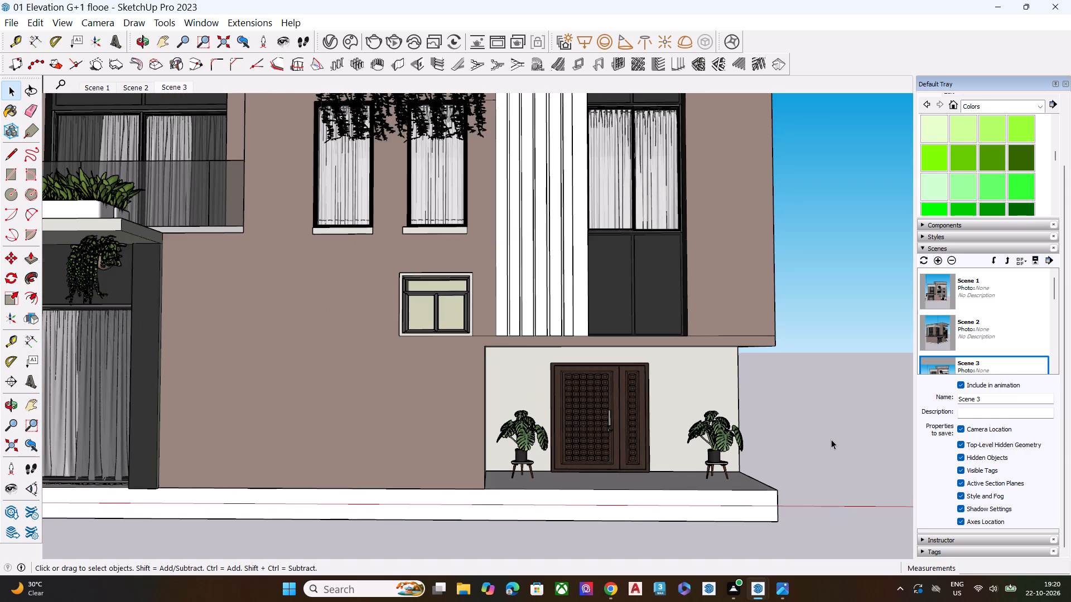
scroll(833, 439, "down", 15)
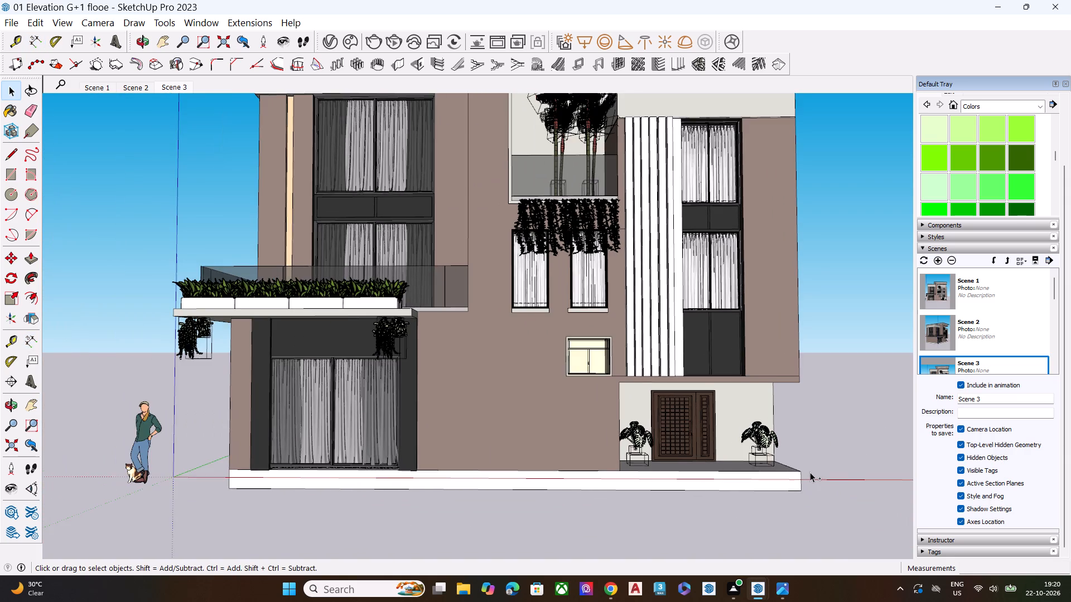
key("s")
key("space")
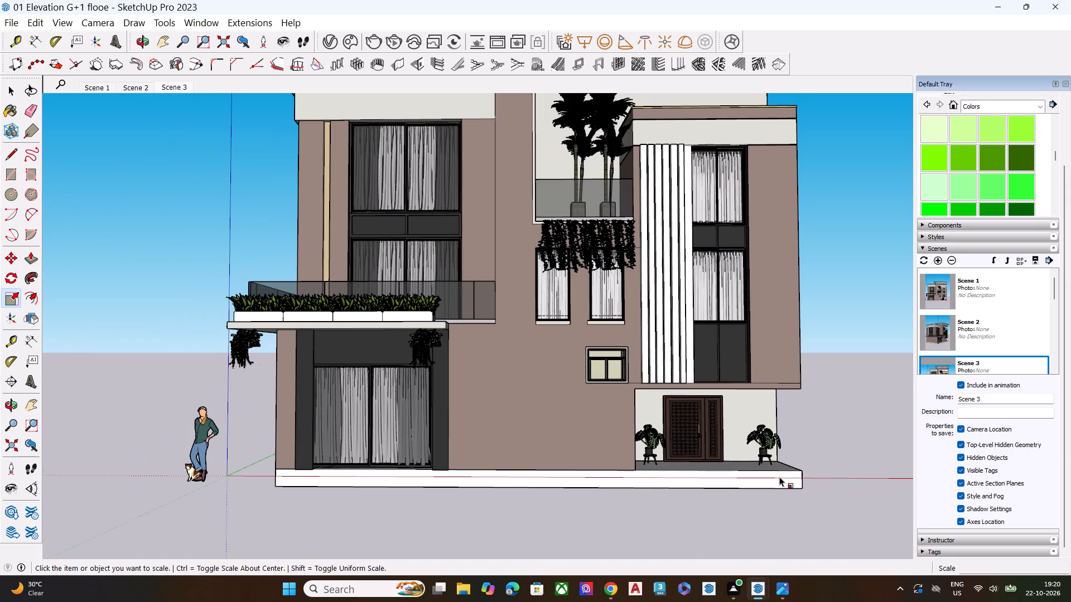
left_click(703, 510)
Save the model in Documents under the corrected file name "01 Elevation G+1 floor.skp".
left_click(7, 25)
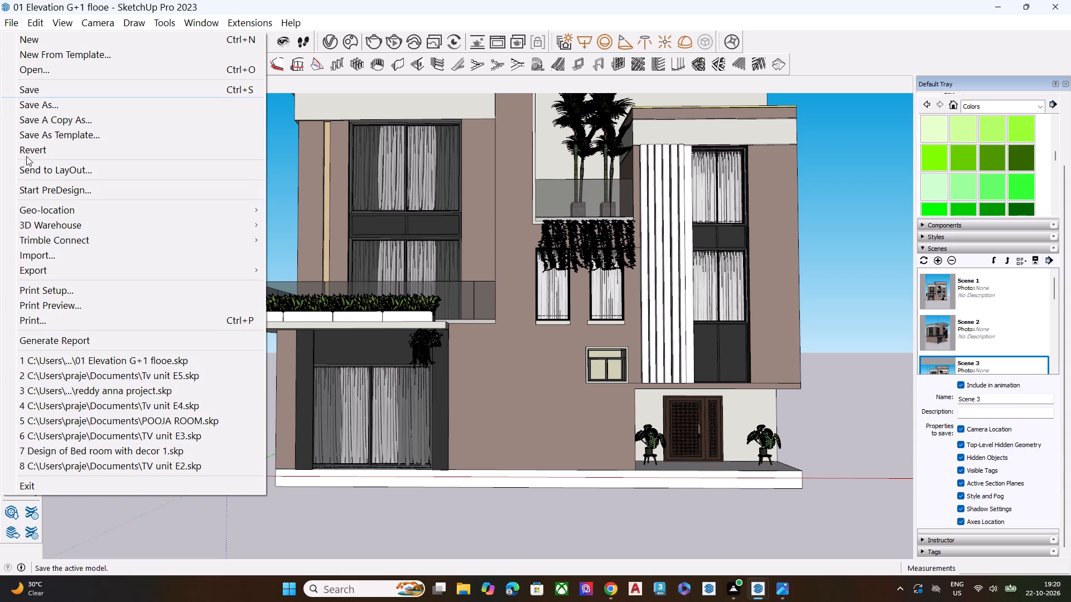
left_click(101, 109)
key("Right")
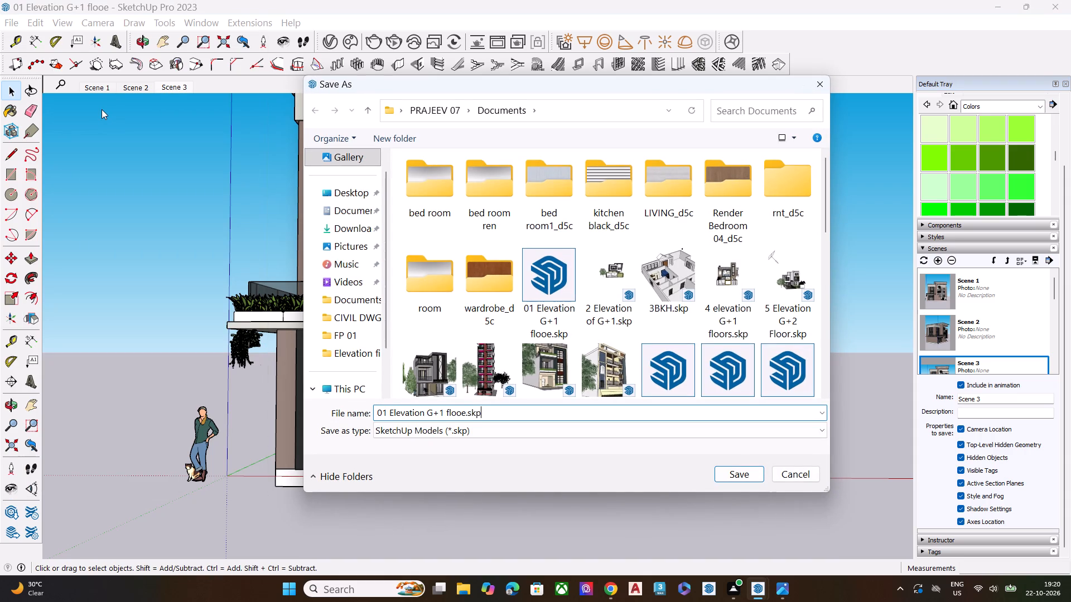
key("Left")
key("Left")
key("Left")
key("Left")
key("BackSpace")
key("r")
key("Return")
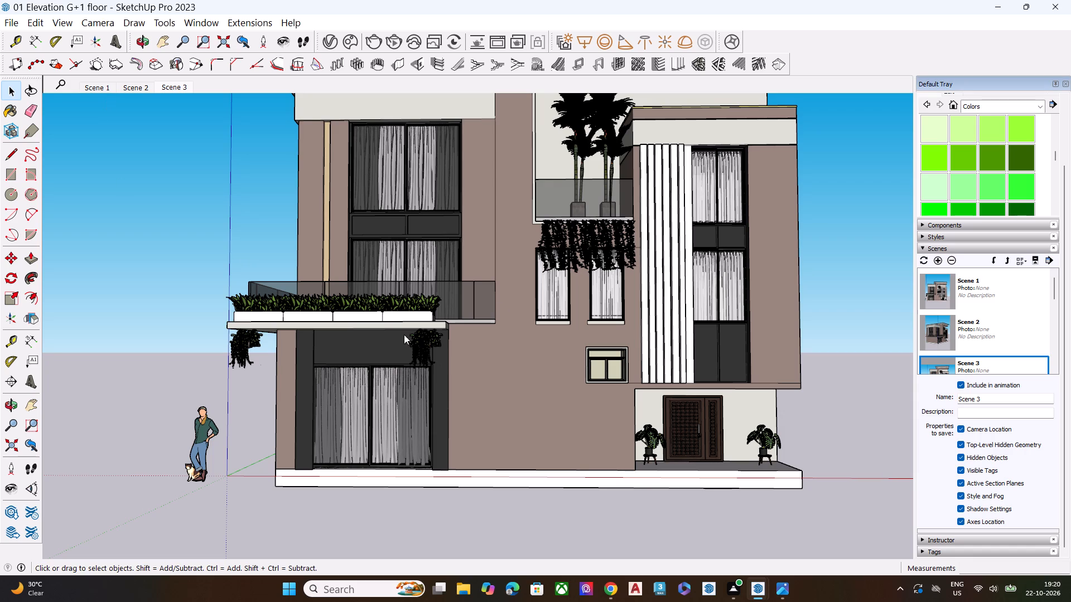
Close the saved elevation model and its modelling window.
left_click(1064, 4)
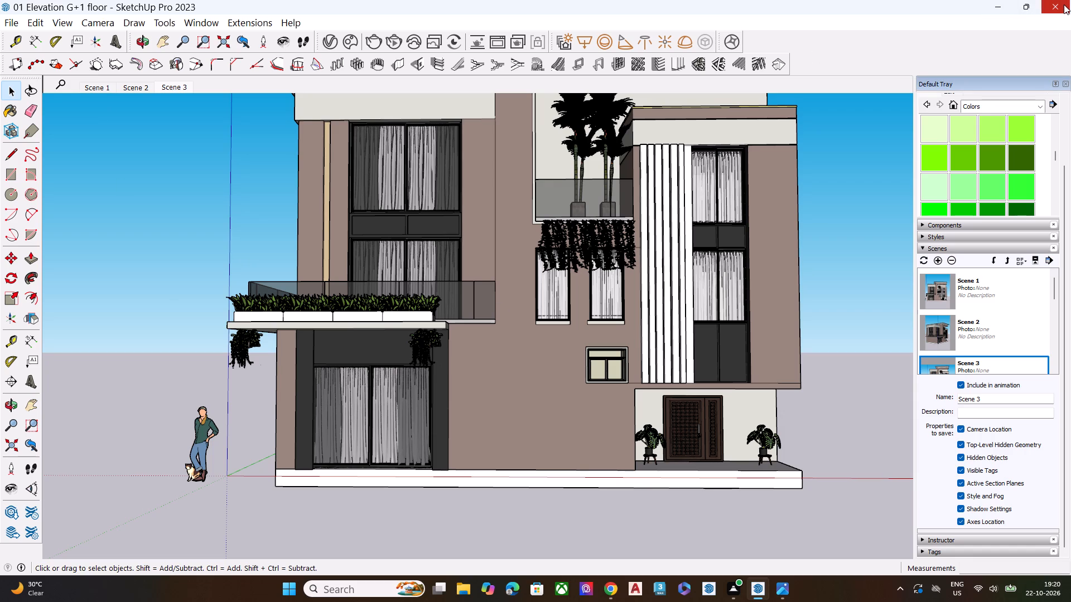
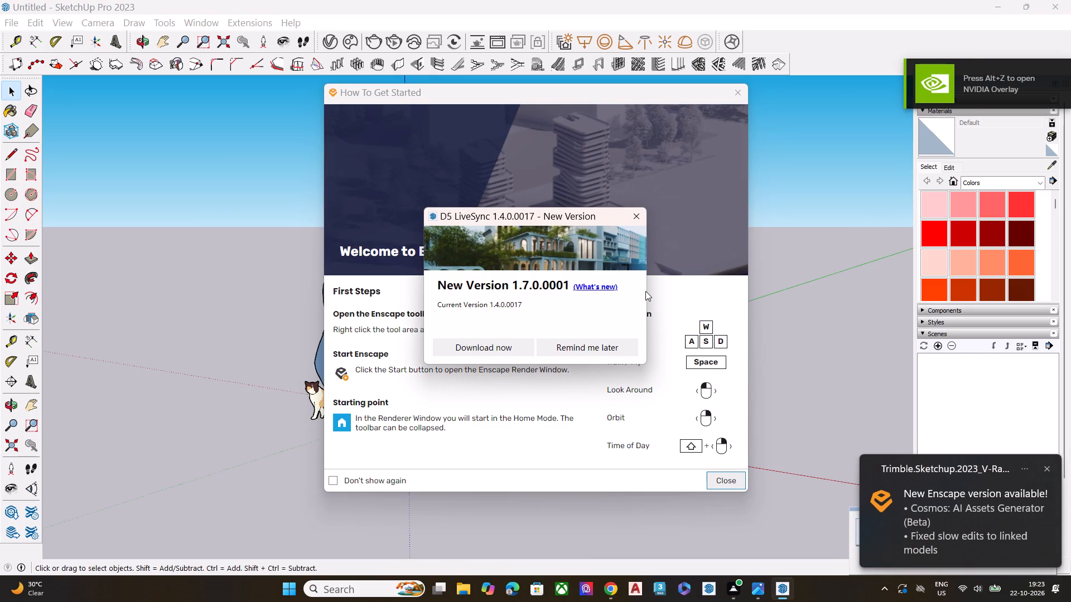
Dismiss the D5 LiveSync update notice and the Enscape welcome window.
left_click(614, 342)
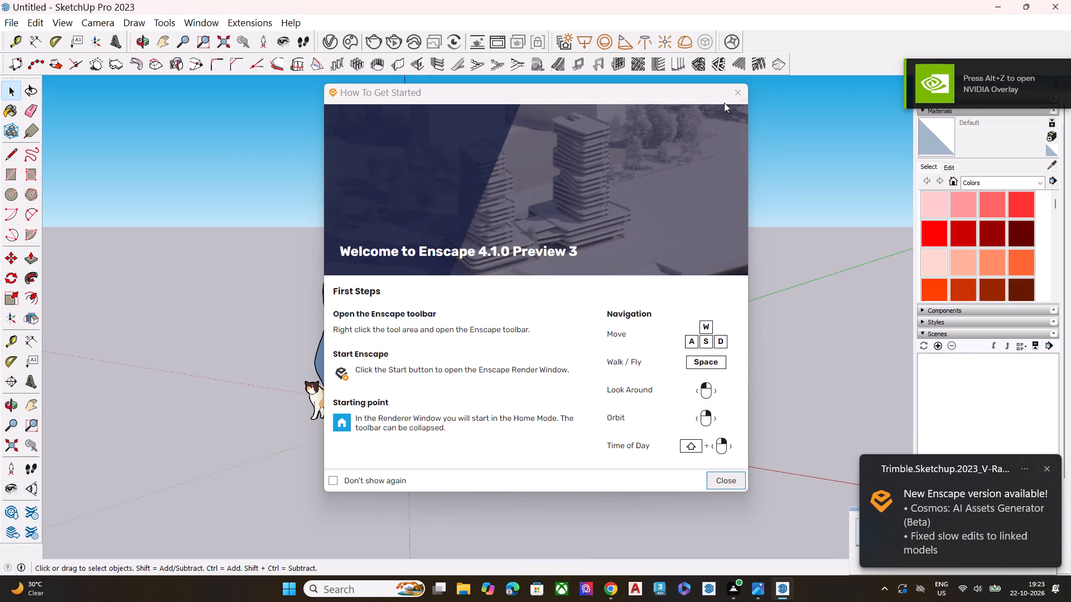
left_click(731, 89)
Bring up the house reference photo and tile it side by side with the new SketchUp model window.
scroll(474, 334, "down", 6)
middle_click_drag(511, 372, 698, 394)
scroll(698, 385, "up", 3)
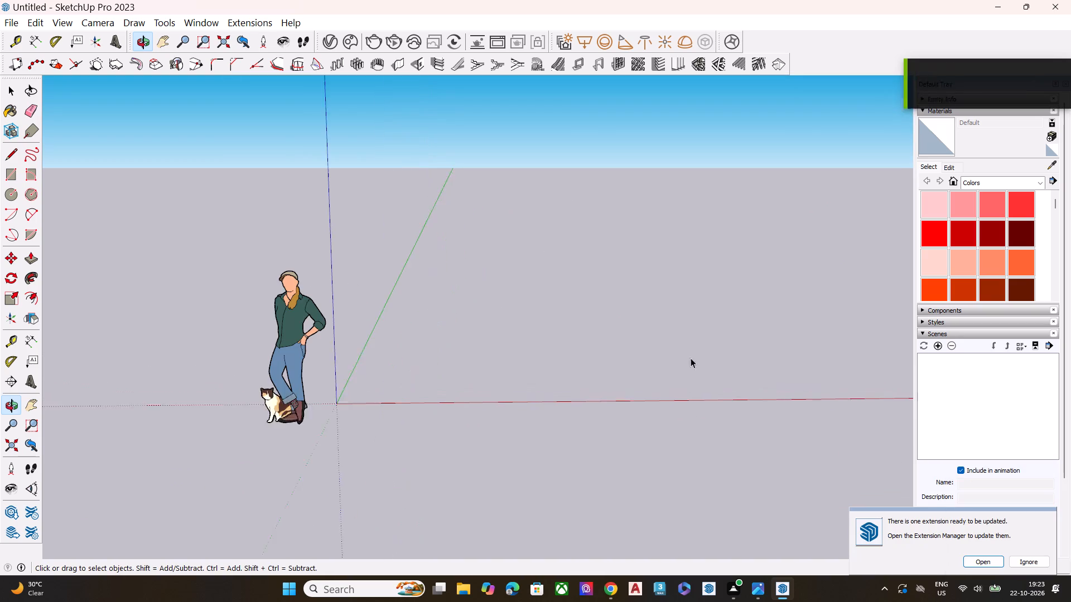
scroll(691, 358, "up", 2)
left_click(759, 592)
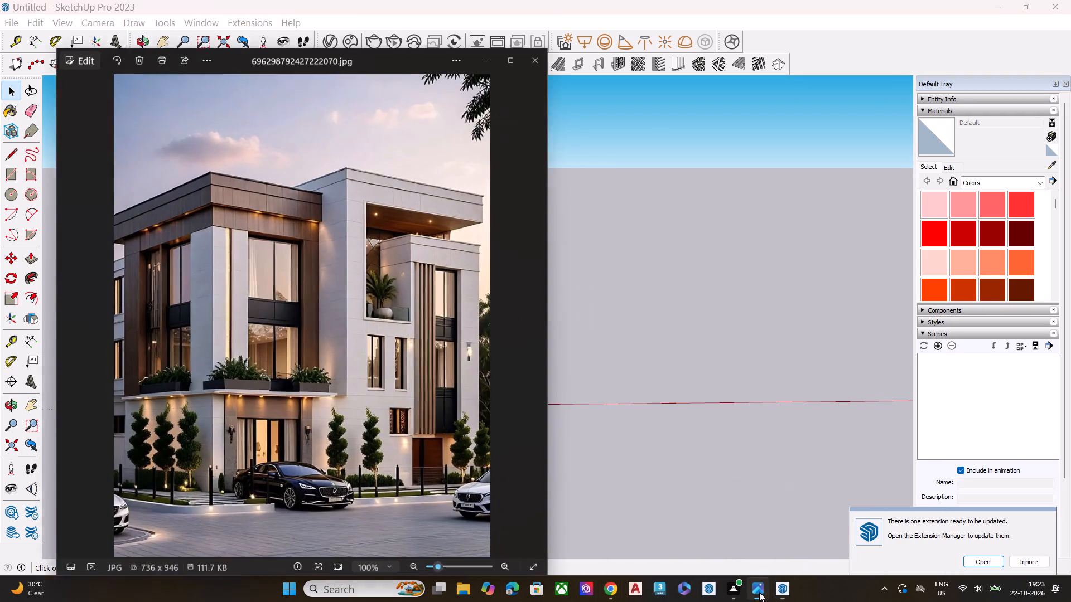
left_click_drag(602, 6, 618, 0)
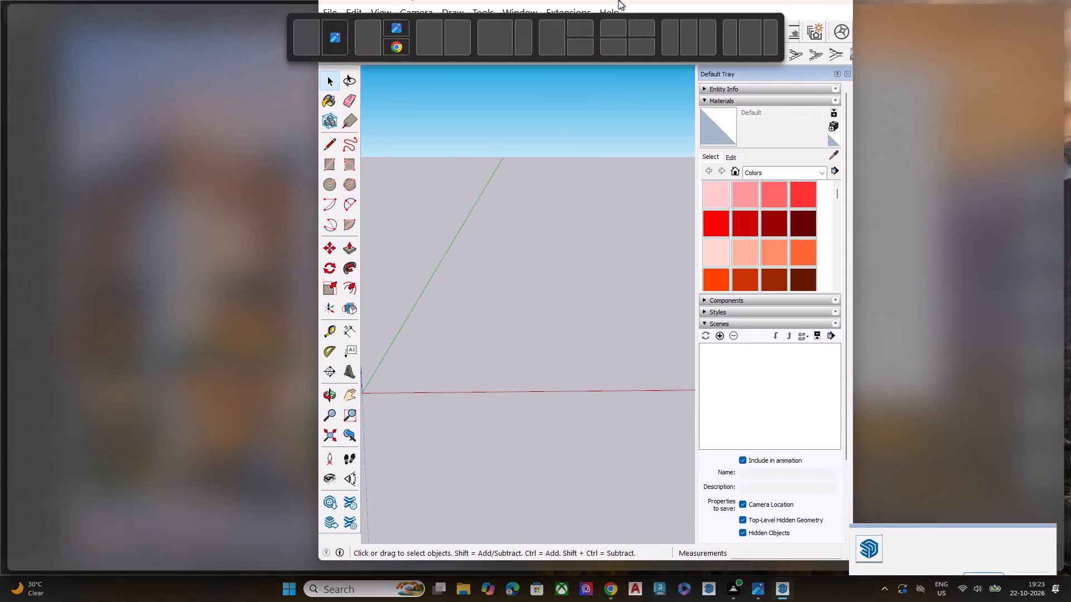
left_click_drag(618, 0, 450, 41)
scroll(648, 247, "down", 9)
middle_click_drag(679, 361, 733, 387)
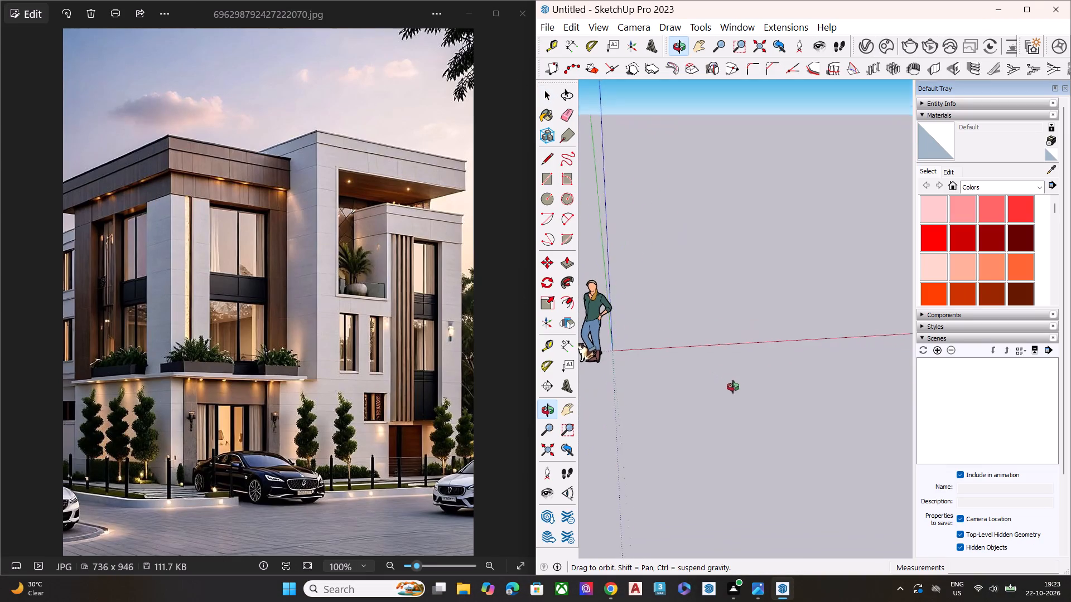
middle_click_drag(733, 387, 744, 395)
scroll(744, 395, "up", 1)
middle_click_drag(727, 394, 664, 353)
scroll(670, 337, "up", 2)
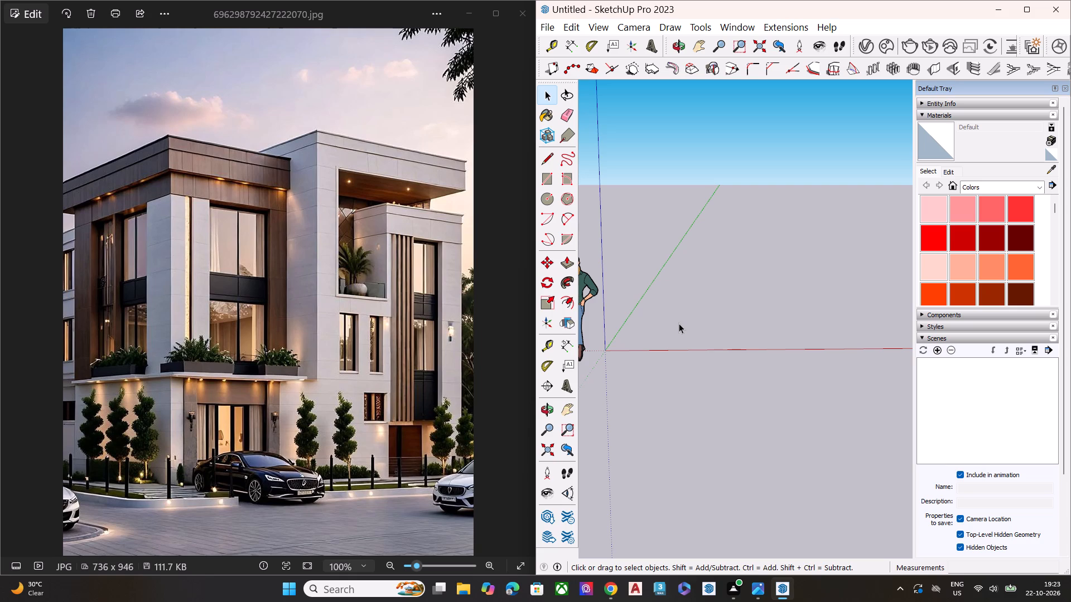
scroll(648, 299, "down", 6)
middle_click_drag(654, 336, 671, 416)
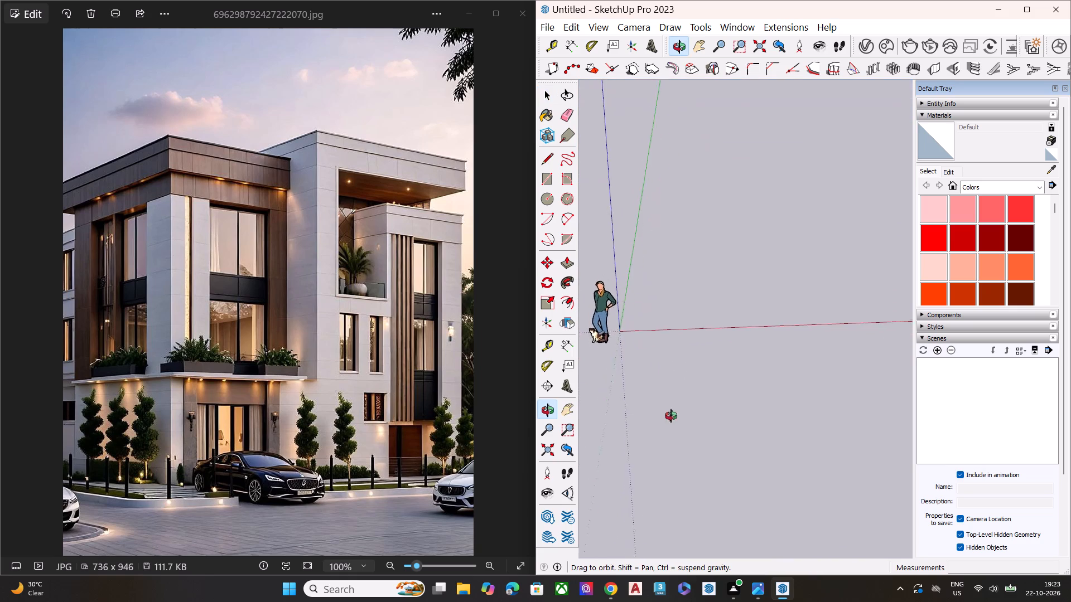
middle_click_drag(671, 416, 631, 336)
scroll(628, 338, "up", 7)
Switch the reference photo to the white and grey two-storey house with wood cladding and a boundary wall.
key("r")
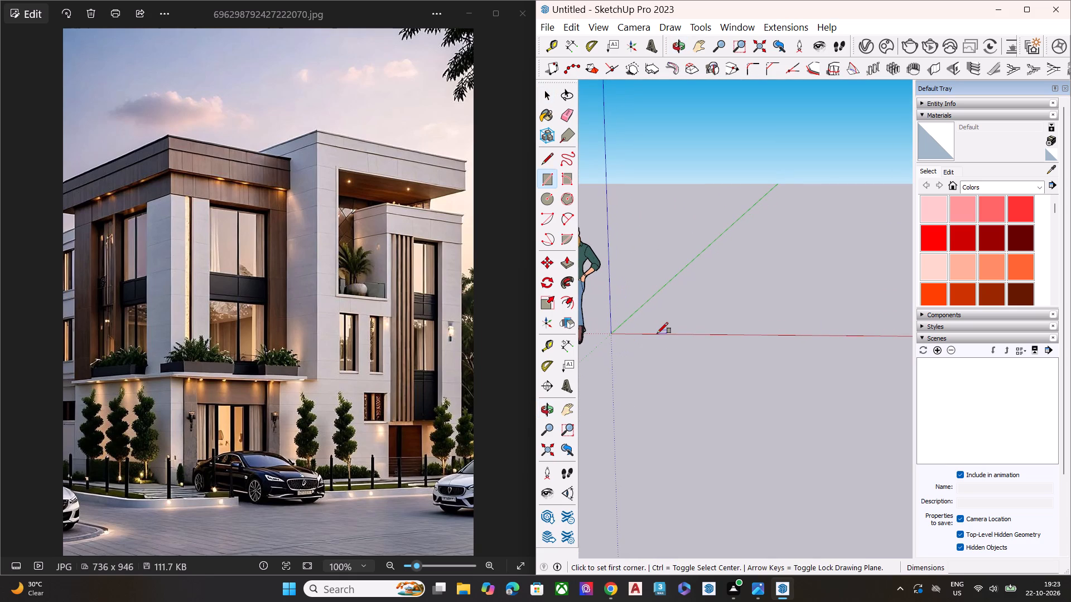
left_click(520, 294)
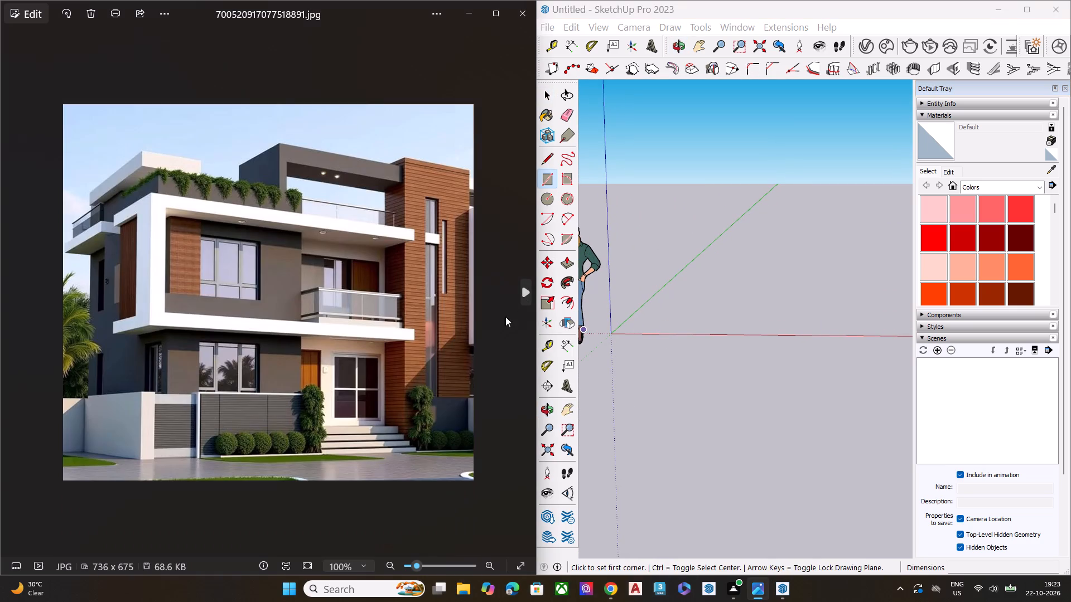
Draw a large rectangle flat on the ground plane, starting from the model origin, as the building footprint.
scroll(541, 389, "down", 5)
left_click(616, 329)
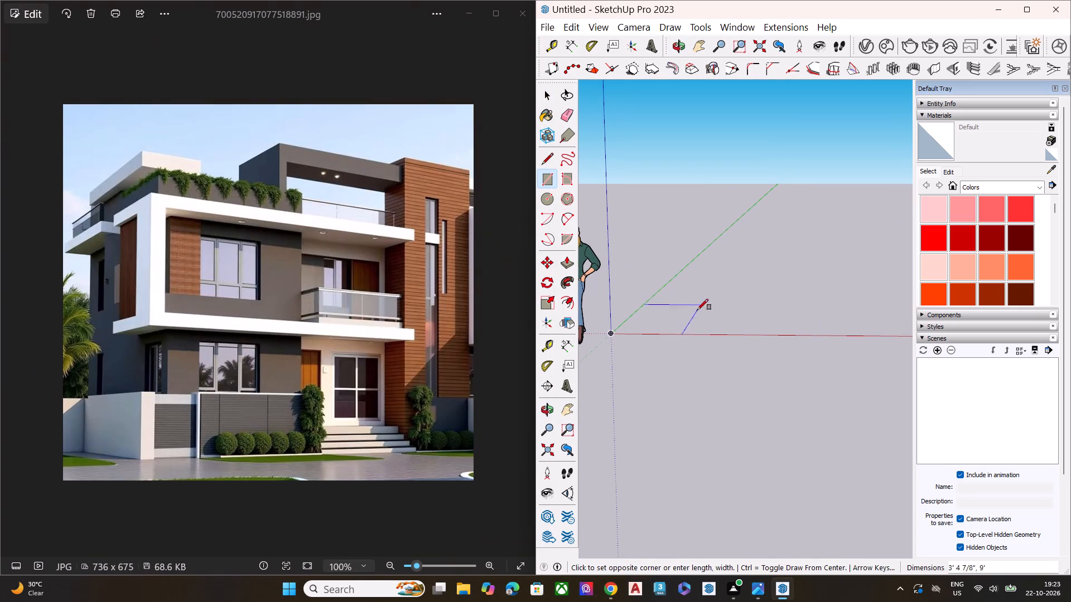
scroll(696, 317, "down", 7)
scroll(655, 337, "down", 4)
scroll(638, 357, "up", 1)
scroll(636, 362, "down", 3)
middle_click_drag(692, 376, 693, 491)
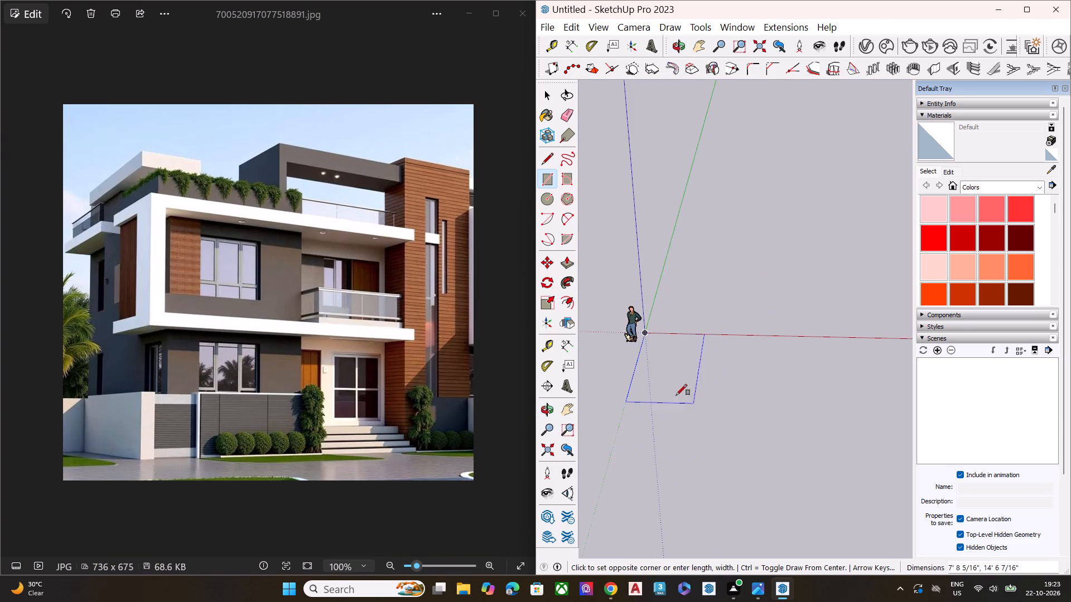
scroll(662, 397, "down", 7)
scroll(659, 398, "up", 2)
scroll(660, 397, "down", 1)
scroll(615, 269, "down", 5)
scroll(615, 269, "up", 1)
scroll(615, 269, "down", 8)
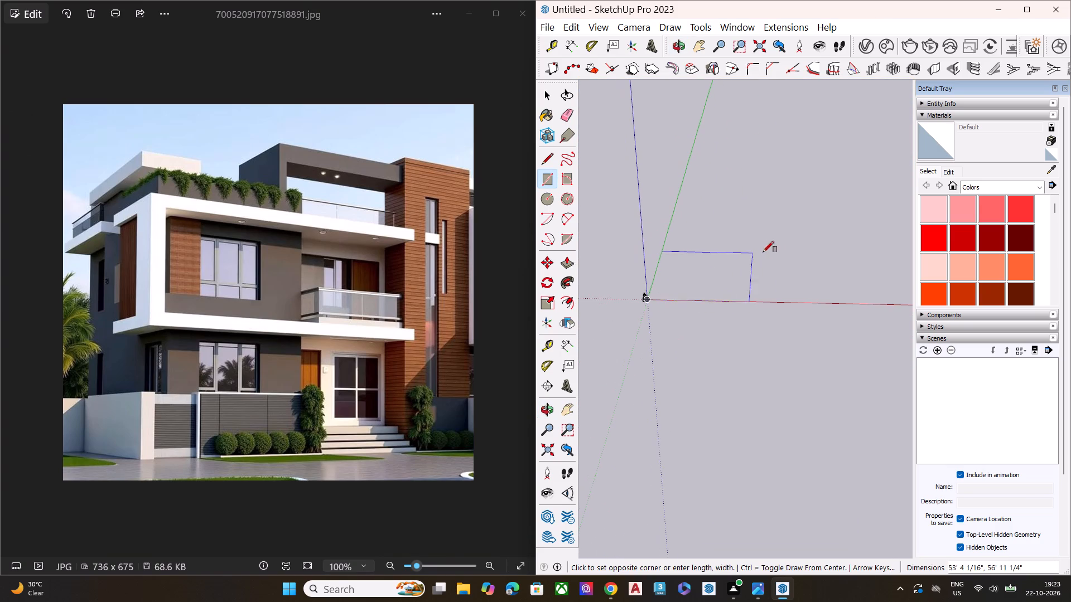
scroll(725, 258, "down", 1)
scroll(725, 258, "up", 1)
scroll(725, 258, "down", 8)
middle_click_drag(796, 261, 803, 193)
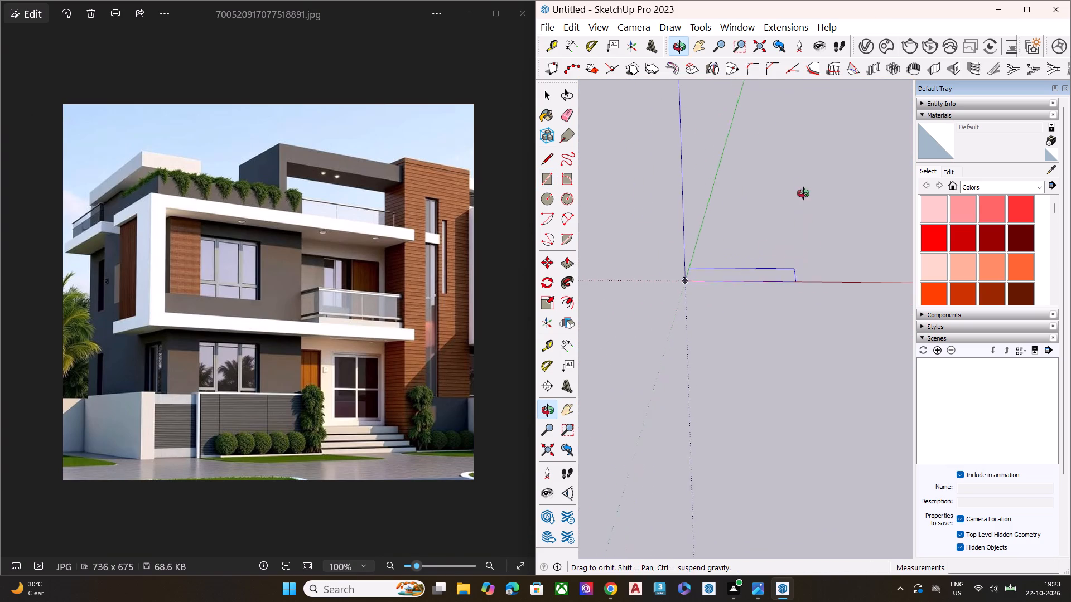
middle_click_drag(803, 193, 806, 181)
scroll(799, 231, "up", 8)
scroll(797, 248, "down", 1)
scroll(870, 270, "down", 1)
scroll(870, 270, "up", 1)
scroll(870, 270, "down", 4)
middle_click_drag(861, 274, 878, 193)
scroll(878, 193, "up", 6)
scroll(855, 289, "down", 5)
middle_click_drag(840, 333, 848, 441)
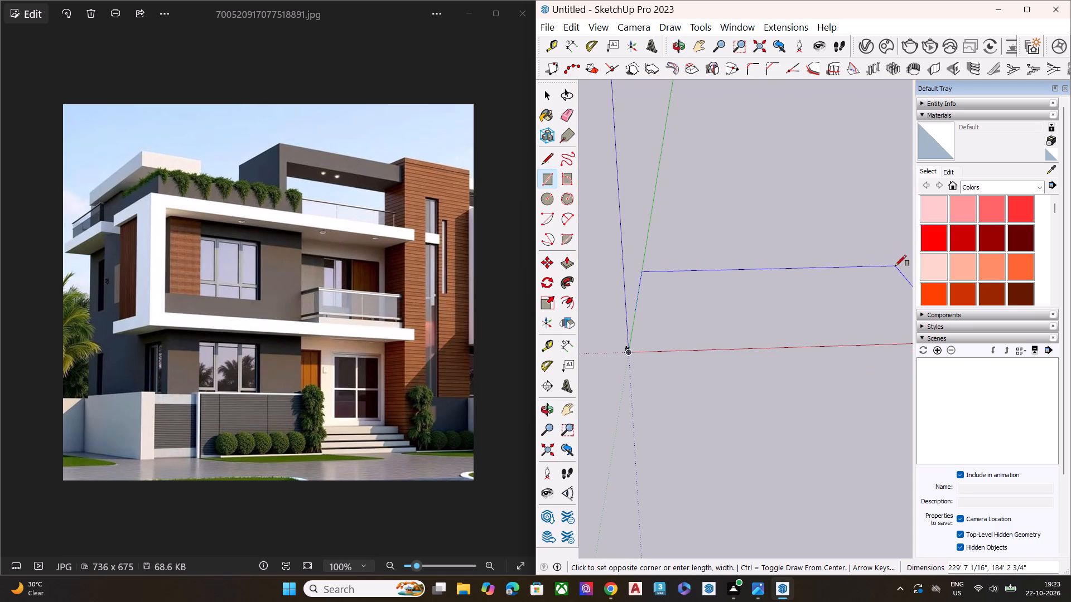
left_click(901, 246)
Push/Pull the footprint face upward about 66' 10" to form the ground-floor block.
scroll(612, 289, "down", 4)
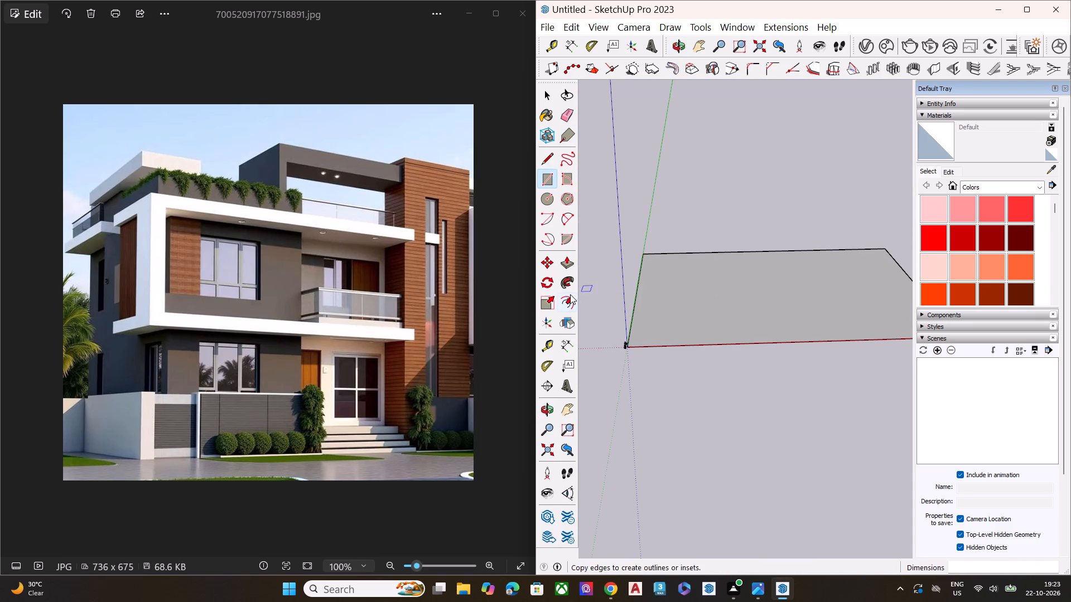
scroll(570, 294, "down", 3)
scroll(648, 304, "down", 8)
scroll(783, 308, "up", 10)
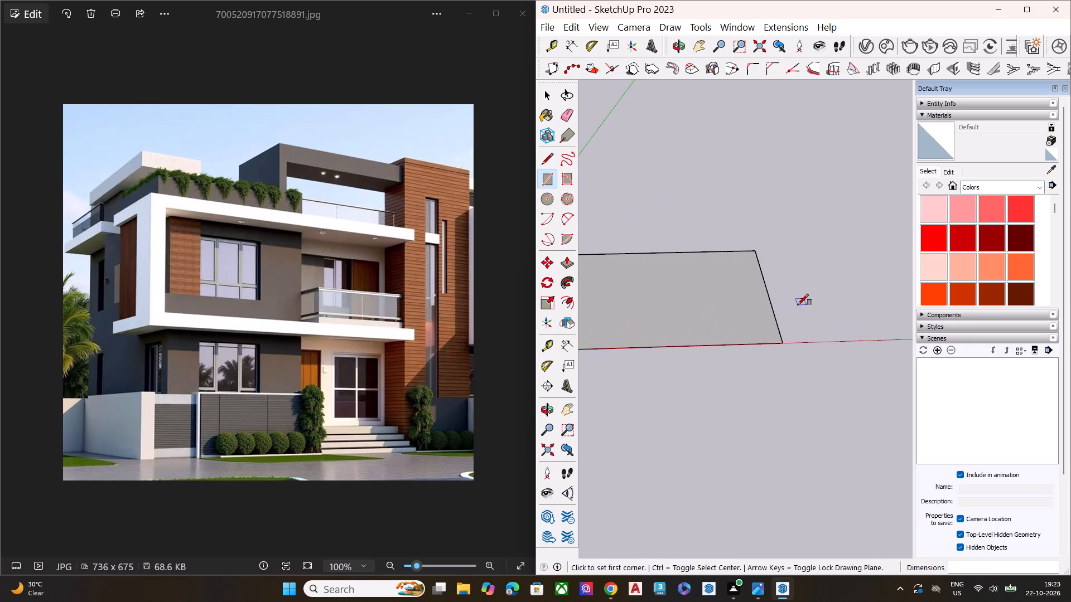
key("space")
double_click(715, 279)
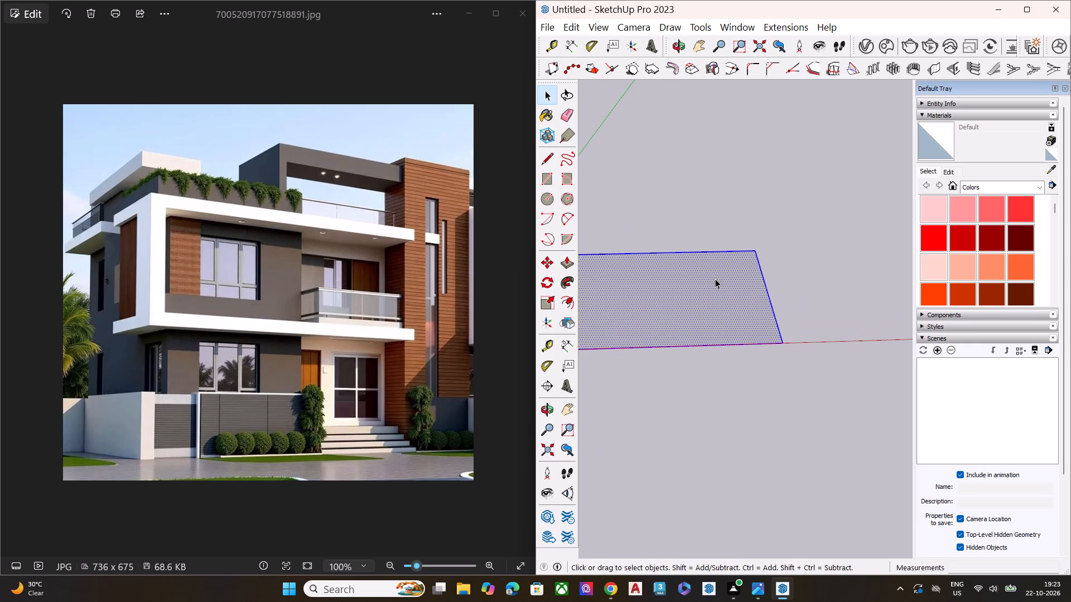
scroll(784, 336, "down", 6)
left_click(744, 416)
left_click(739, 337)
key("p")
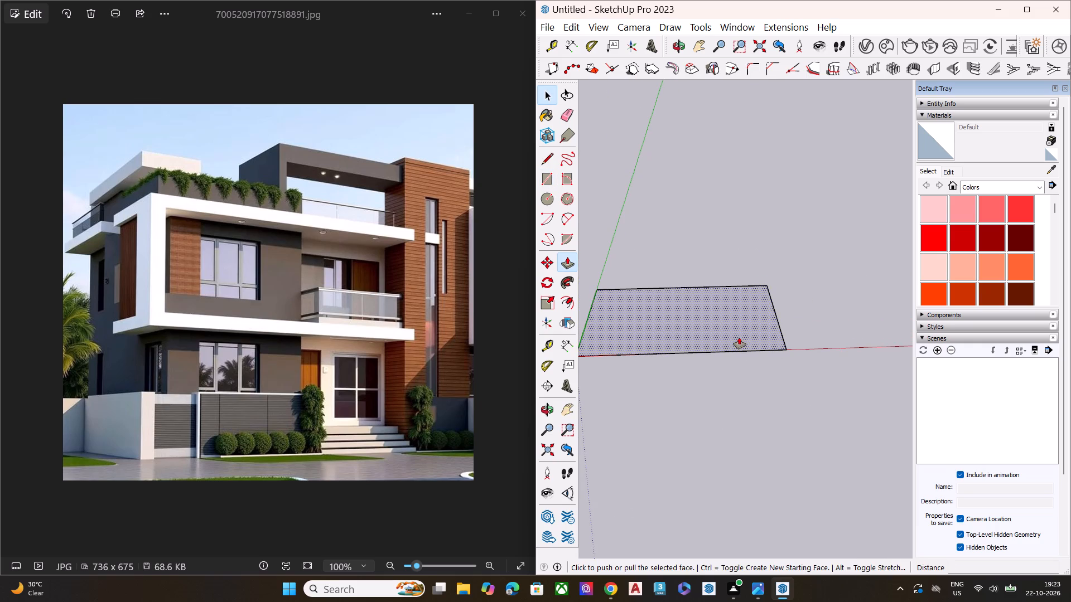
left_click(749, 333)
scroll(781, 303, "down", 4)
scroll(783, 306, "up", 1)
scroll(783, 306, "down", 3)
middle_click_drag(783, 306, 777, 264)
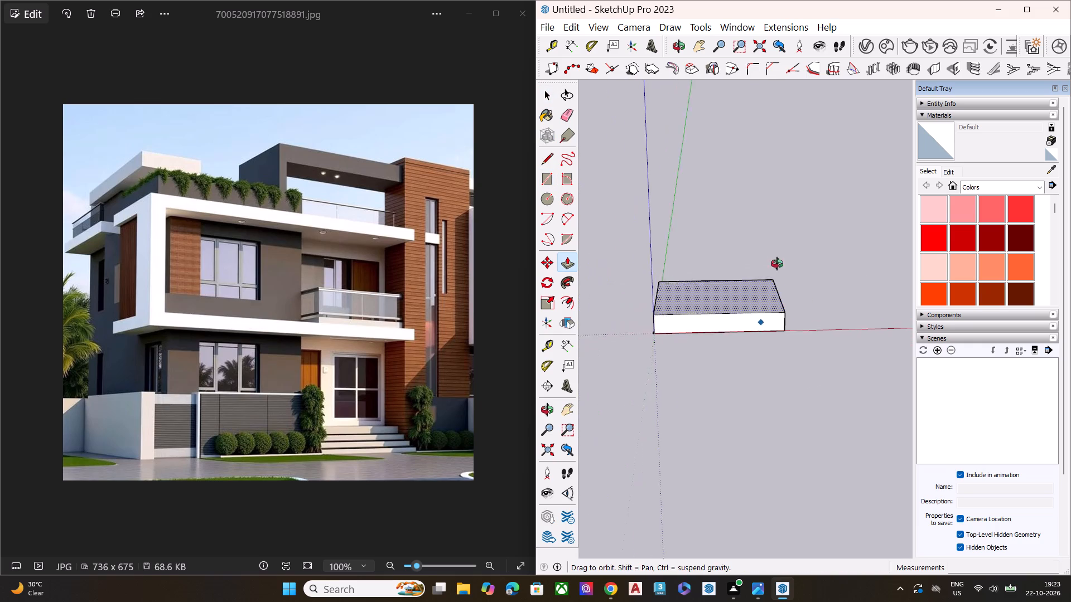
middle_click_drag(777, 264, 775, 193)
scroll(775, 193, "up", 2)
scroll(753, 230, "down", 2)
scroll(752, 240, "up", 4)
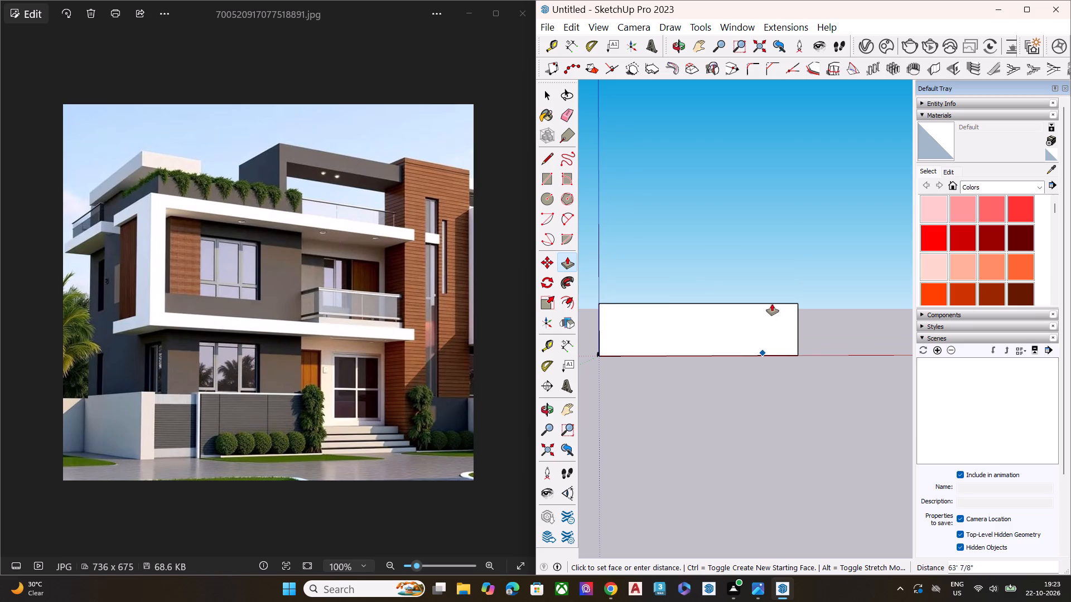
left_click(772, 303)
middle_click_drag(768, 358, 751, 428)
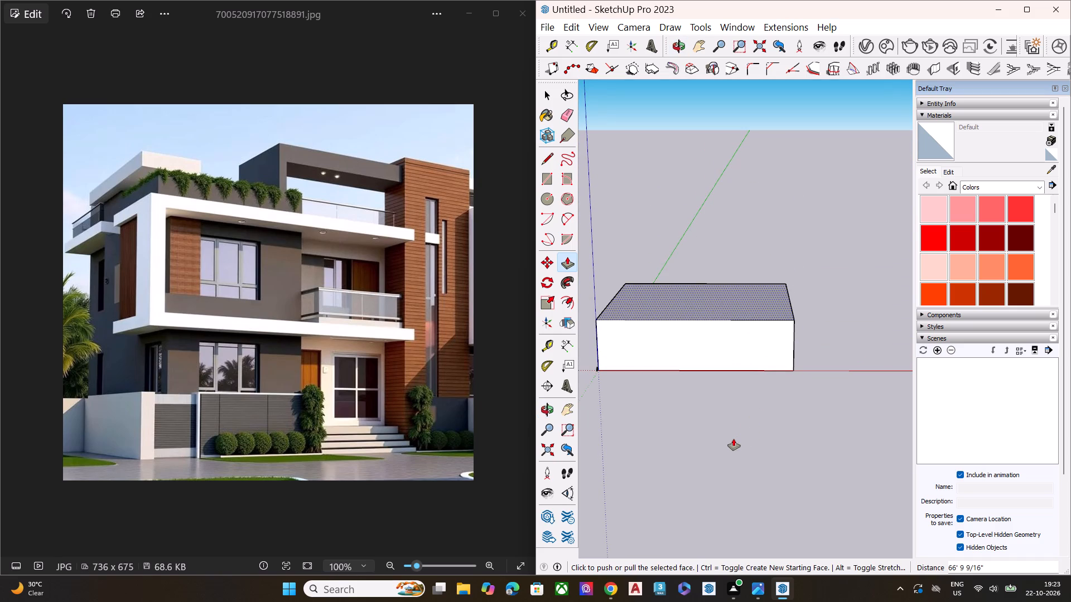
key("space")
Select the whole block and scale it down uniformly from its far upper corner by a factor of about 0.26.
scroll(648, 356, "up", 9)
middle_click_drag(675, 305, 731, 254)
scroll(732, 253, "up", 1)
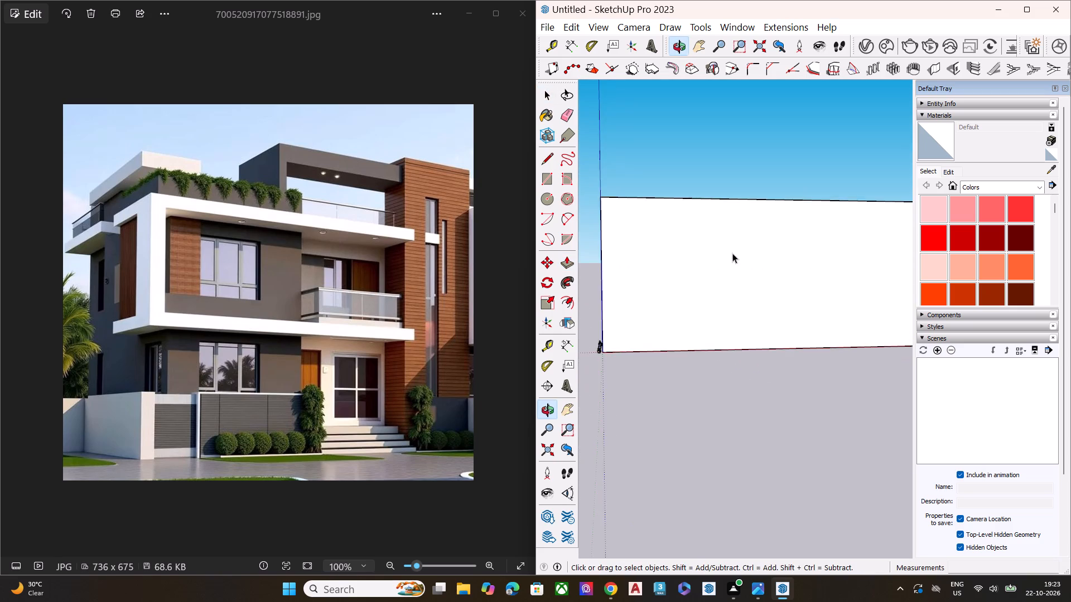
scroll(689, 269, "down", 2)
scroll(682, 273, "up", 1)
scroll(679, 278, "down", 5)
middle_click_drag(695, 276, 693, 319)
scroll(693, 319, "up", 1)
scroll(676, 329, "down", 2)
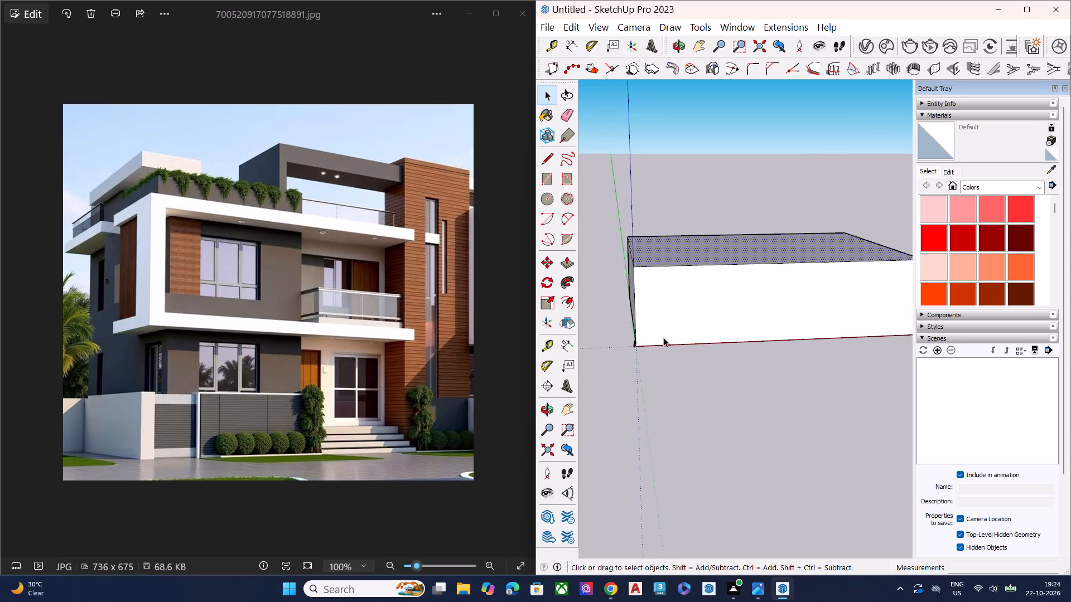
scroll(663, 337, "down", 2)
scroll(663, 338, "up", 1)
middle_click_drag(727, 312, 722, 357)
triple_click(732, 272)
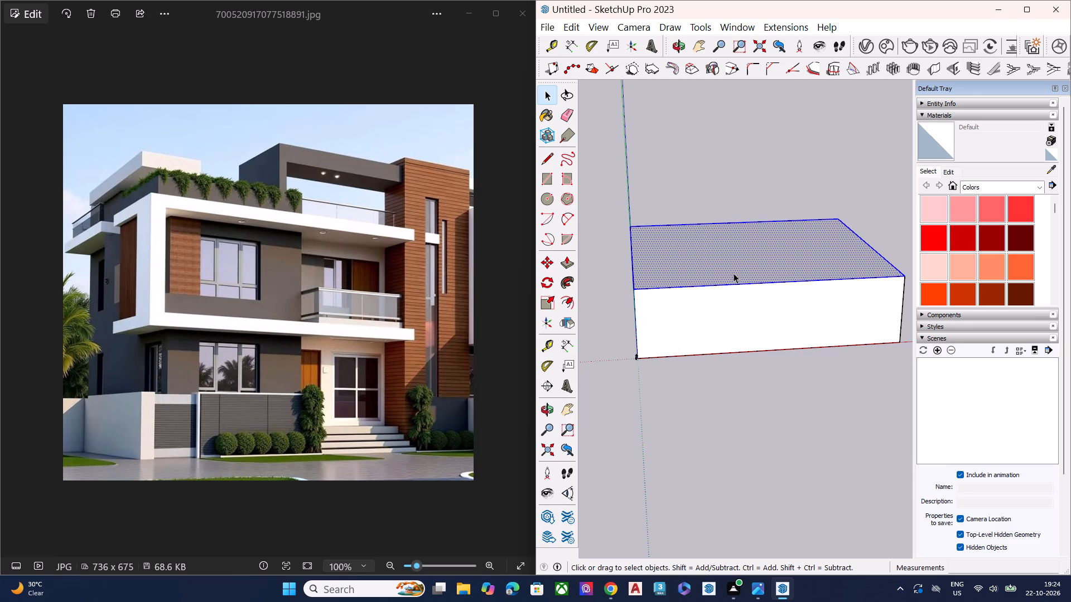
double_click(734, 273)
key("s")
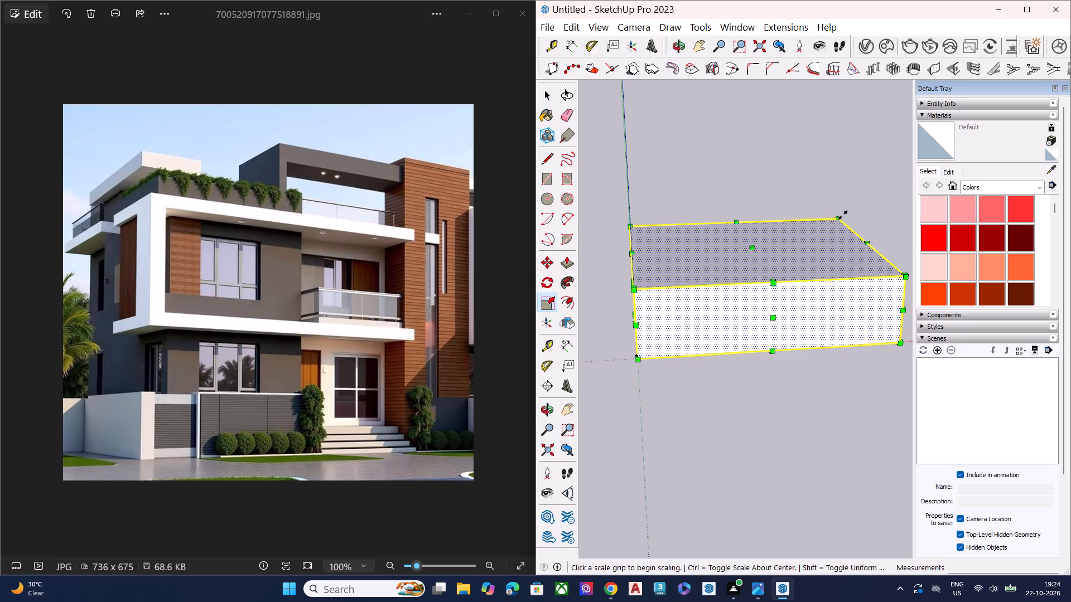
left_click(842, 215)
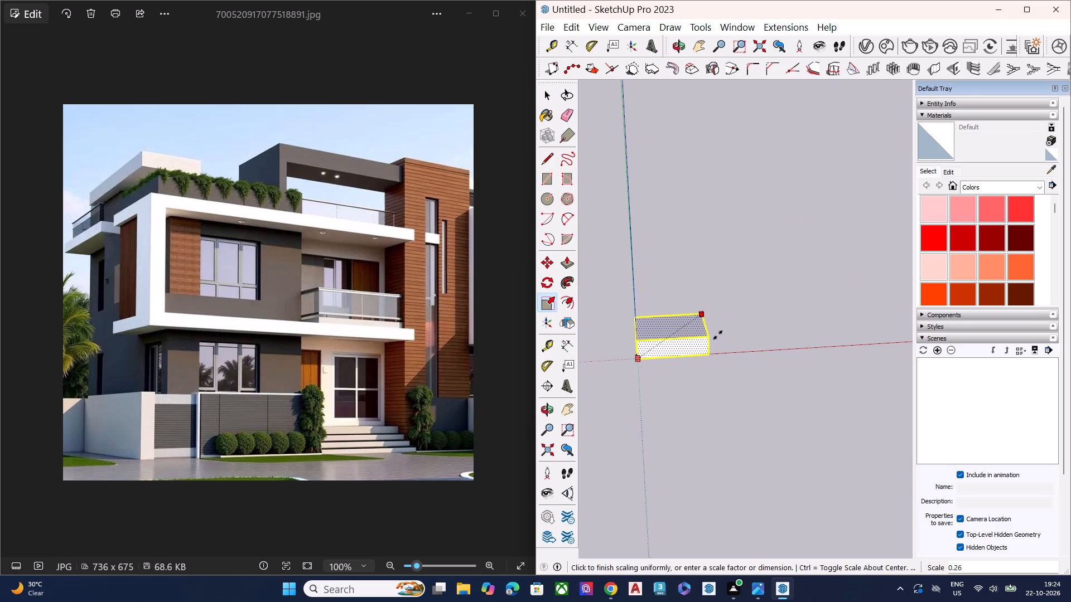
left_click(725, 331)
Scale the block down slightly more, uniformly from the same far upper corner, and clear the selection.
middle_click_drag(692, 377, 652, 275)
scroll(652, 298, "up", 8)
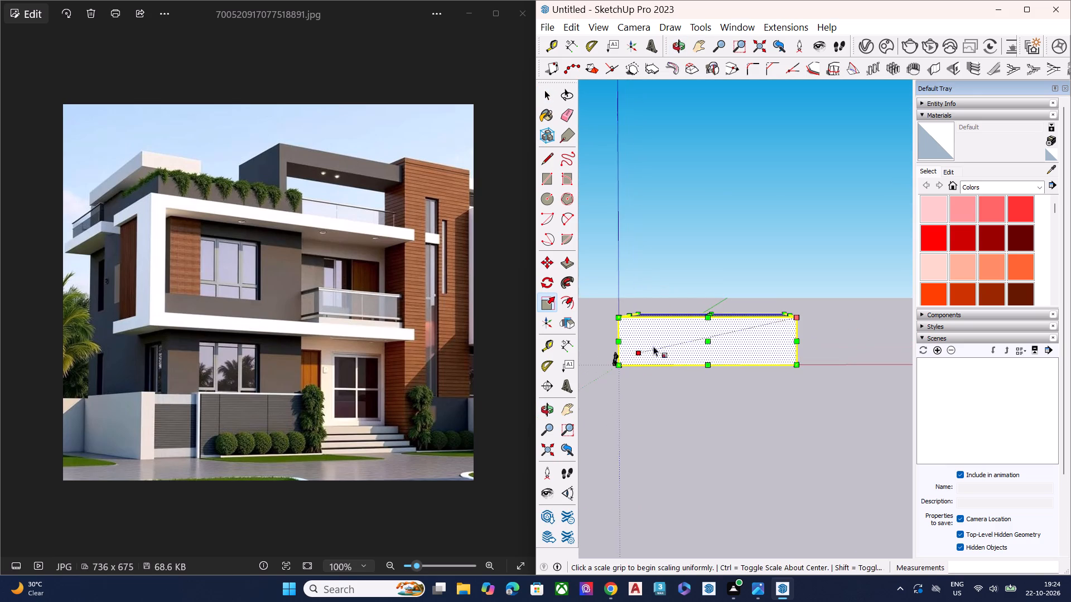
scroll(657, 343, "up", 5)
middle_click_drag(659, 342, 674, 337)
middle_click_drag(668, 355, 663, 417)
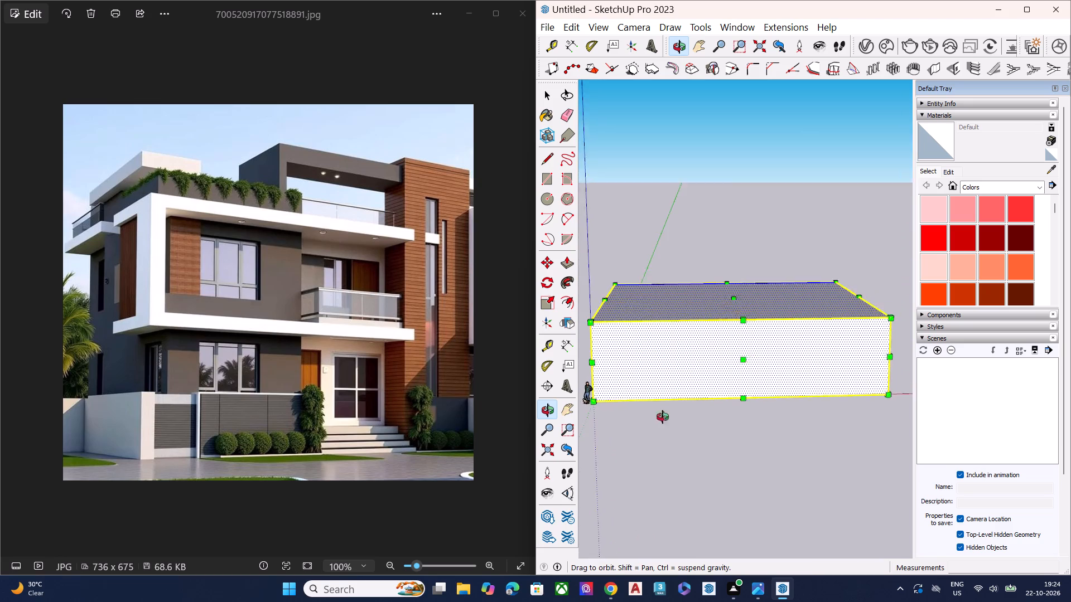
middle_click_drag(663, 417, 657, 428)
left_click_drag(845, 274, 837, 300)
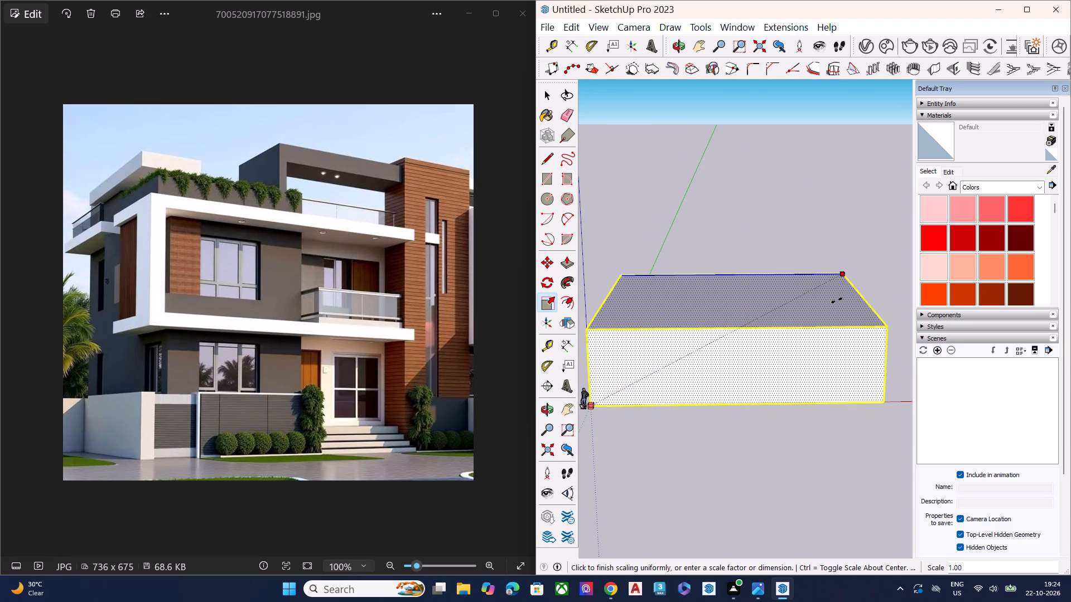
left_click_drag(837, 300, 822, 322)
key("space")
double_click(670, 508)
Push/Pull the block's top face up about 15' 7" as a new starting face to add the first floor.
middle_click_drag(676, 409, 672, 365)
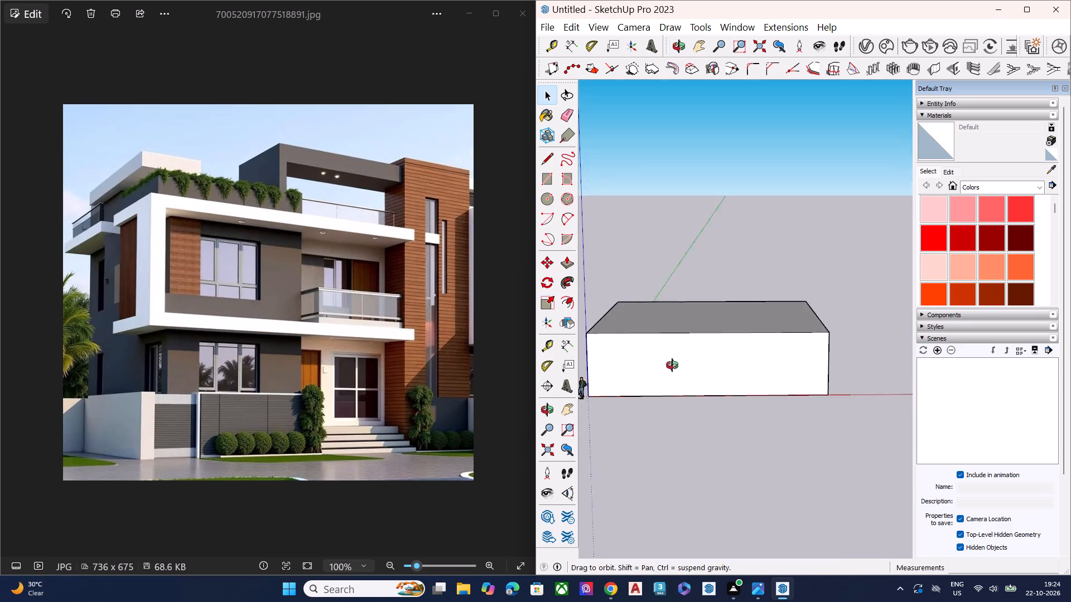
middle_click_drag(672, 365, 669, 329)
scroll(669, 329, "up", 5)
scroll(669, 341, "down", 10)
scroll(690, 357, "up", 4)
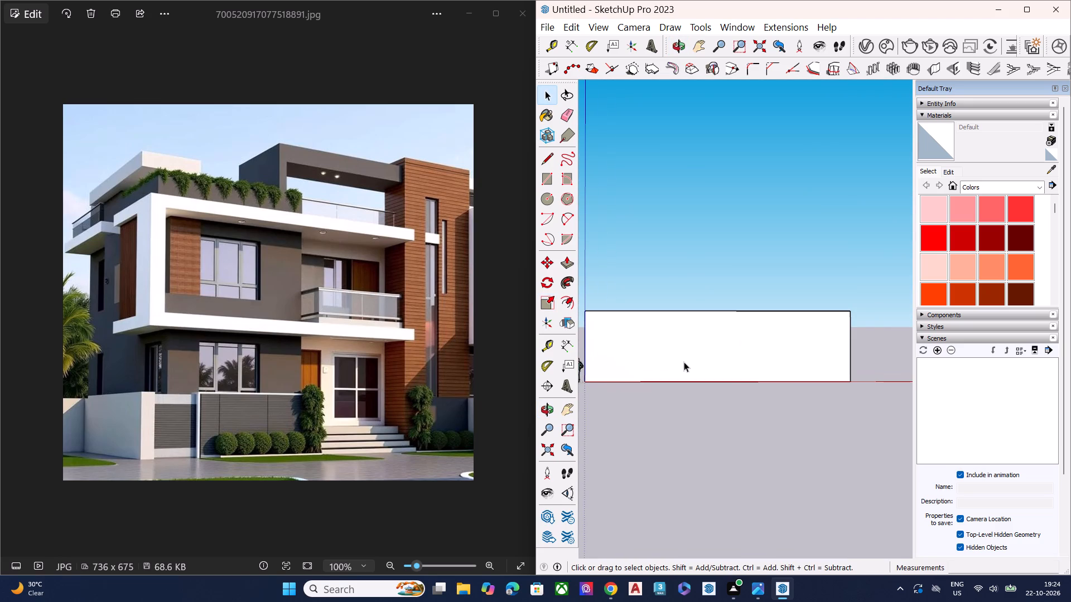
scroll(699, 356, "down", 6)
middle_click_drag(809, 343, 622, 449)
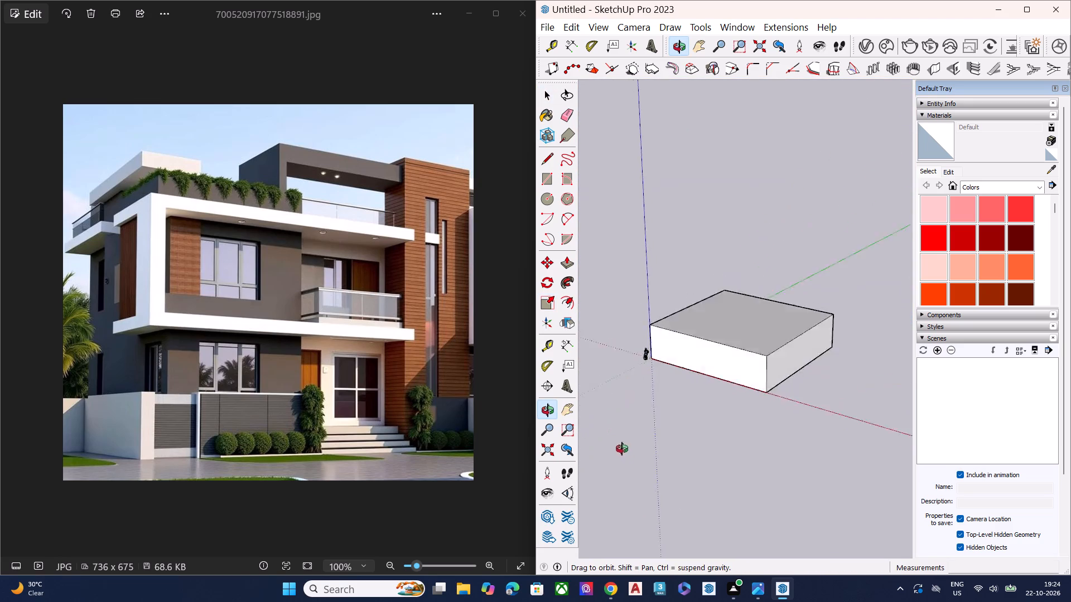
middle_click_drag(622, 449, 623, 413)
left_click(746, 319)
middle_click_drag(741, 346, 740, 319)
scroll(740, 319, "up", 4)
scroll(733, 322, "down", 1)
scroll(732, 322, "up", 4)
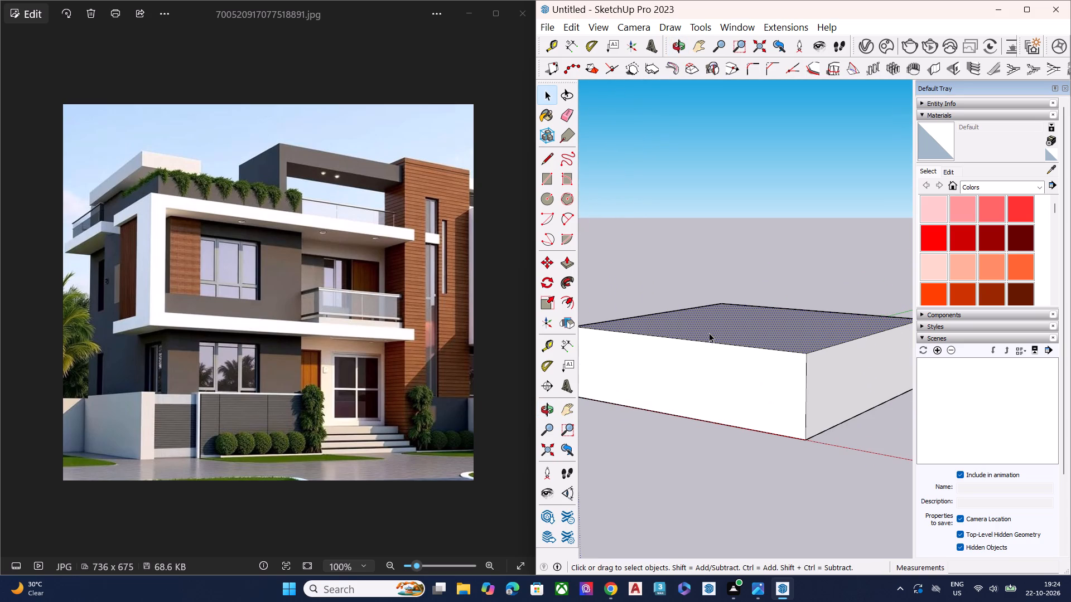
key("p")
left_click(755, 327)
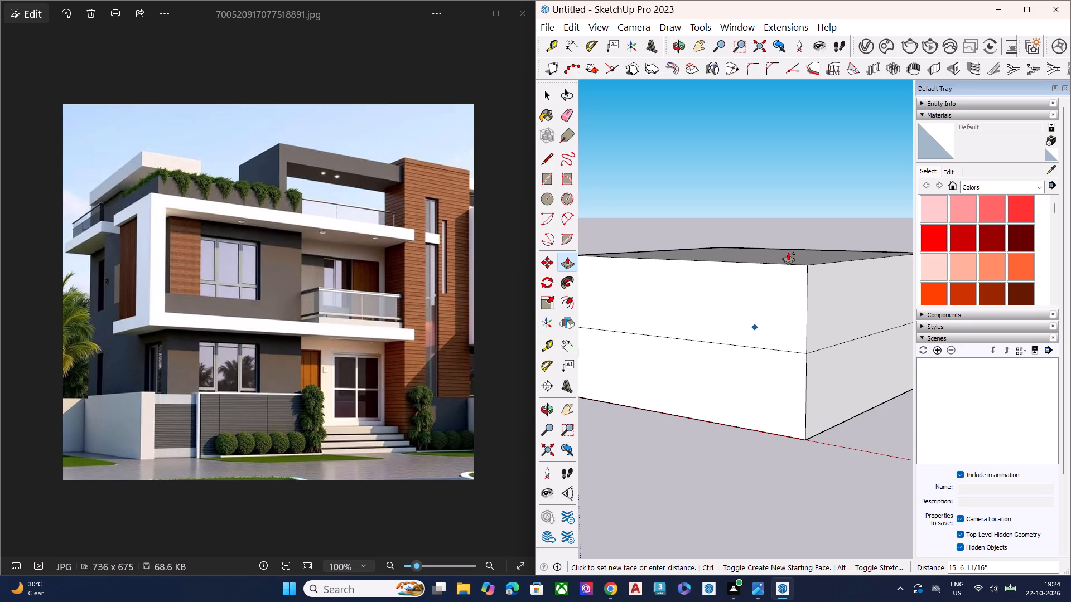
left_click(789, 250)
key("space")
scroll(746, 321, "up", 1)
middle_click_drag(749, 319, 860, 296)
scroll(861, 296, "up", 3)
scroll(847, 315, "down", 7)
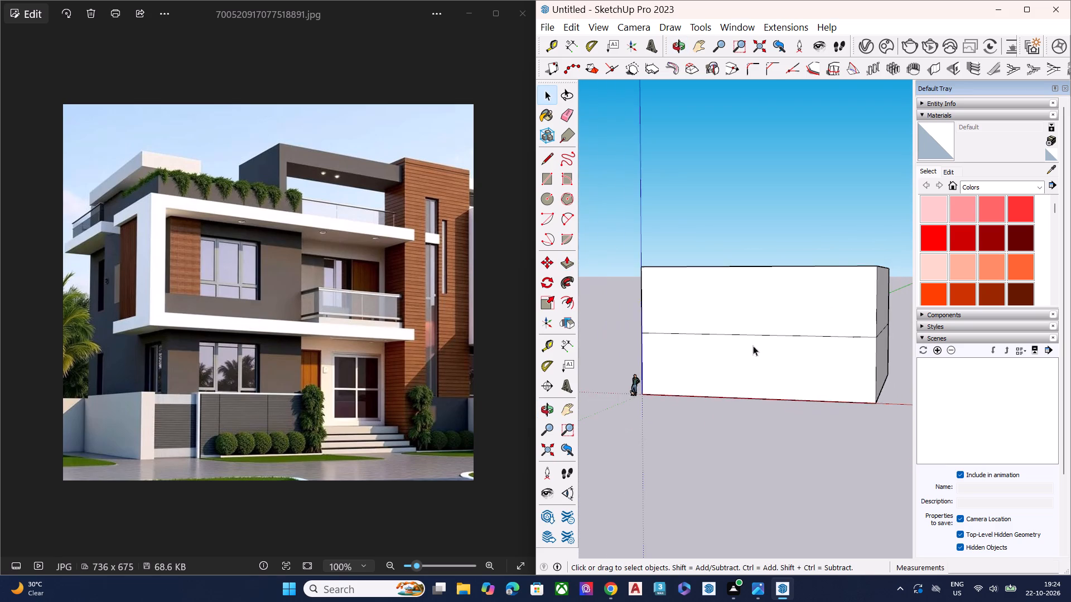
Push/Pull the block's top face down slightly to lower the first floor, and clear the selection.
middle_click_drag(752, 346, 766, 381)
left_click(804, 268)
key("p")
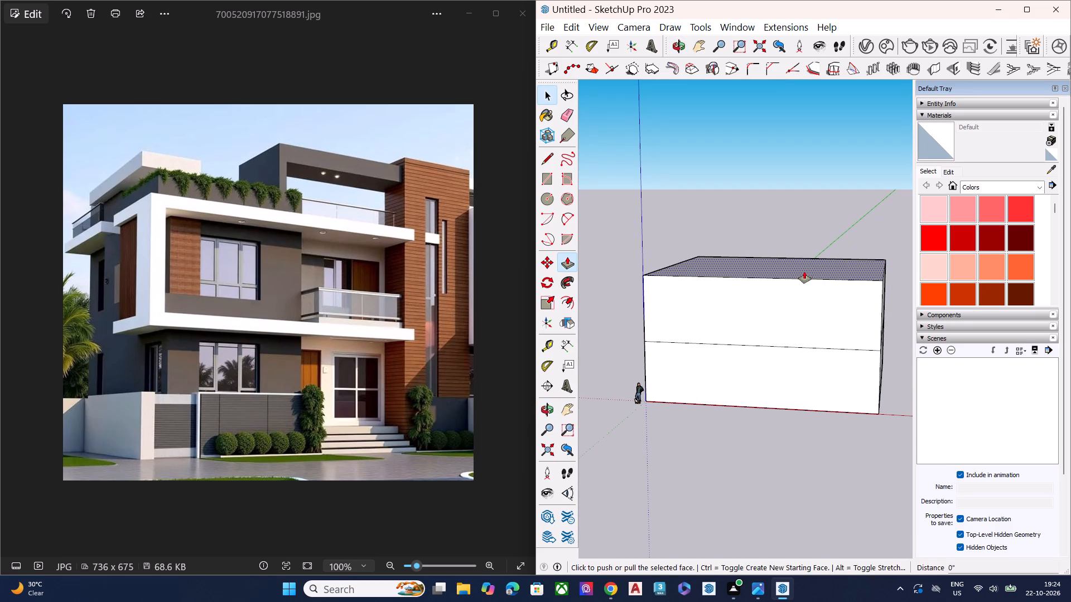
left_click(805, 269)
left_click(809, 280)
key("space")
left_click(746, 400)
middle_click_drag(749, 386, 760, 360)
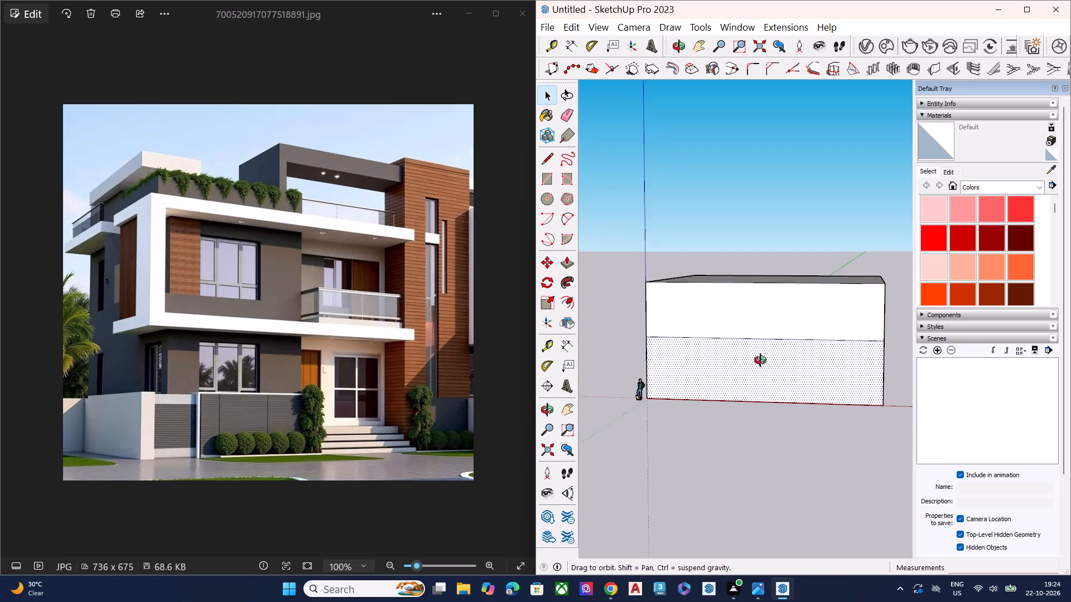
middle_click_drag(760, 360, 761, 360)
left_click(729, 448)
Copy the floor-dividing edge on the front face up about 2' to mark the slab thickness.
scroll(398, 439, "up", 1)
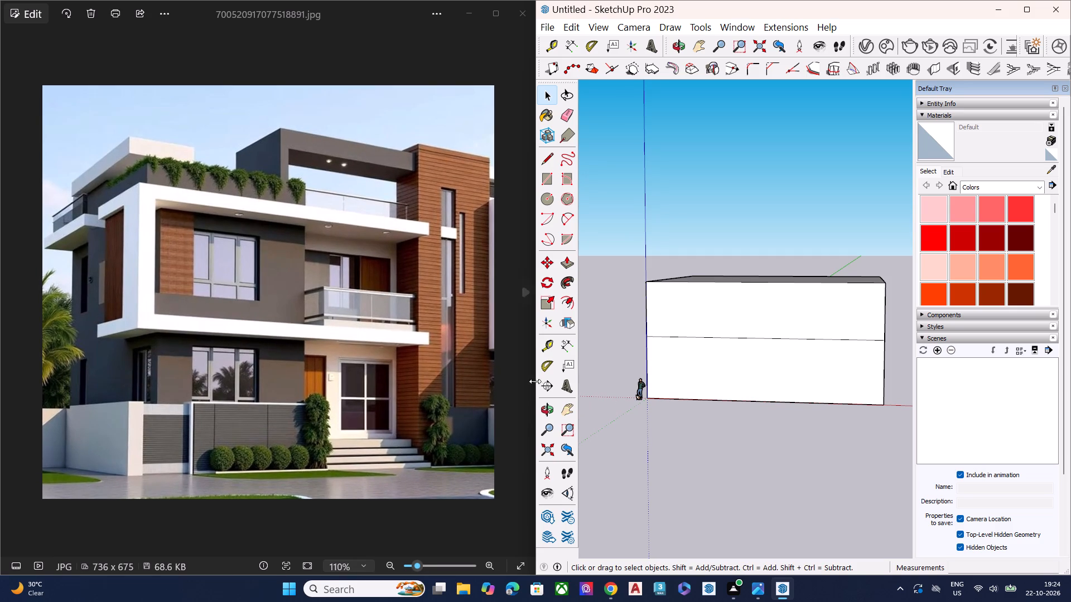
scroll(752, 357, "up", 1)
middle_click_drag(752, 357, 559, 359)
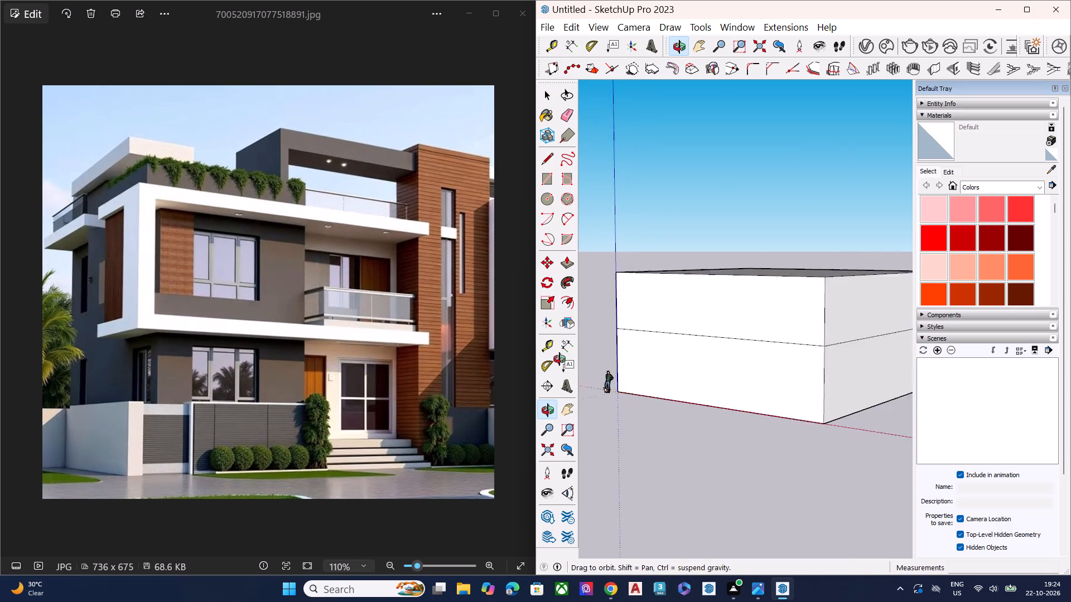
middle_click_drag(559, 359, 551, 359)
scroll(734, 358, "up", 5)
left_click(797, 337)
key("m")
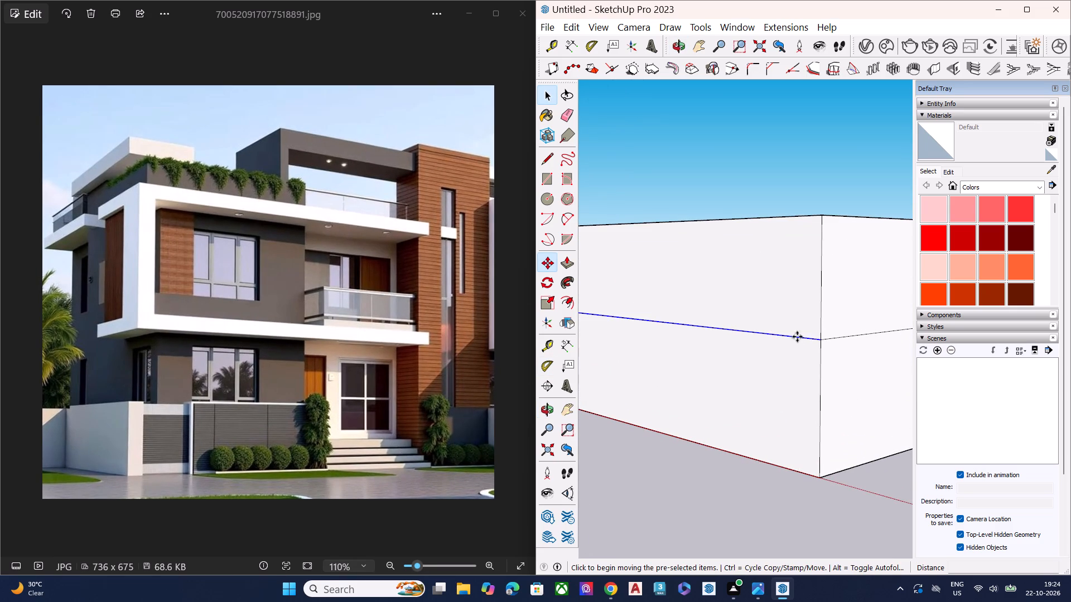
left_click(819, 341)
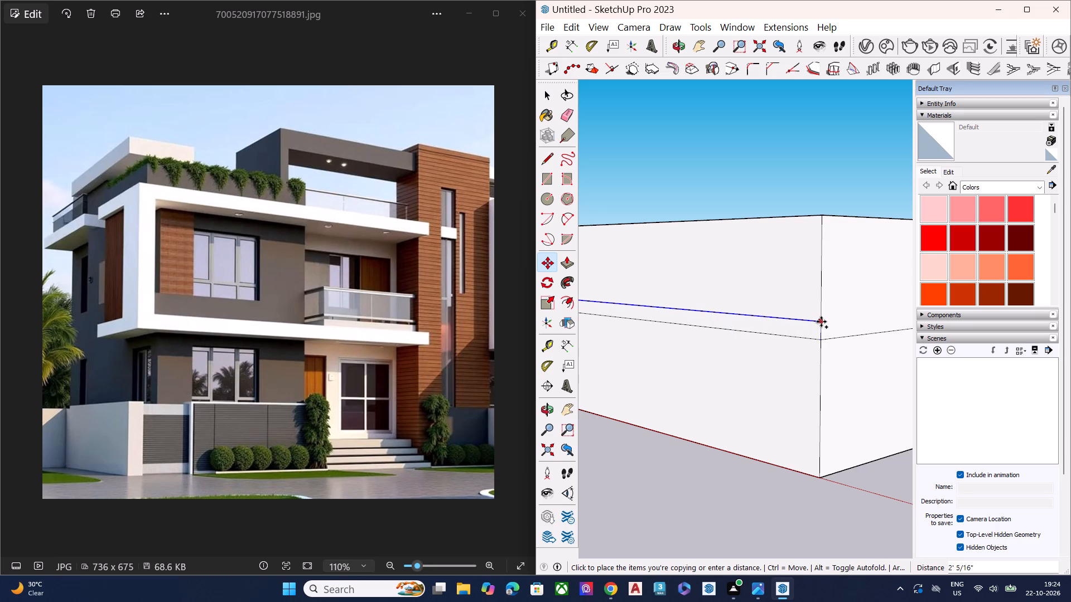
left_click(821, 322)
Push/Pull the block's top face up to make the first floor taller, and clear the selection.
scroll(797, 339, "down", 1)
scroll(798, 339, "up", 1)
scroll(798, 339, "down", 6)
middle_click_drag(736, 329, 851, 360)
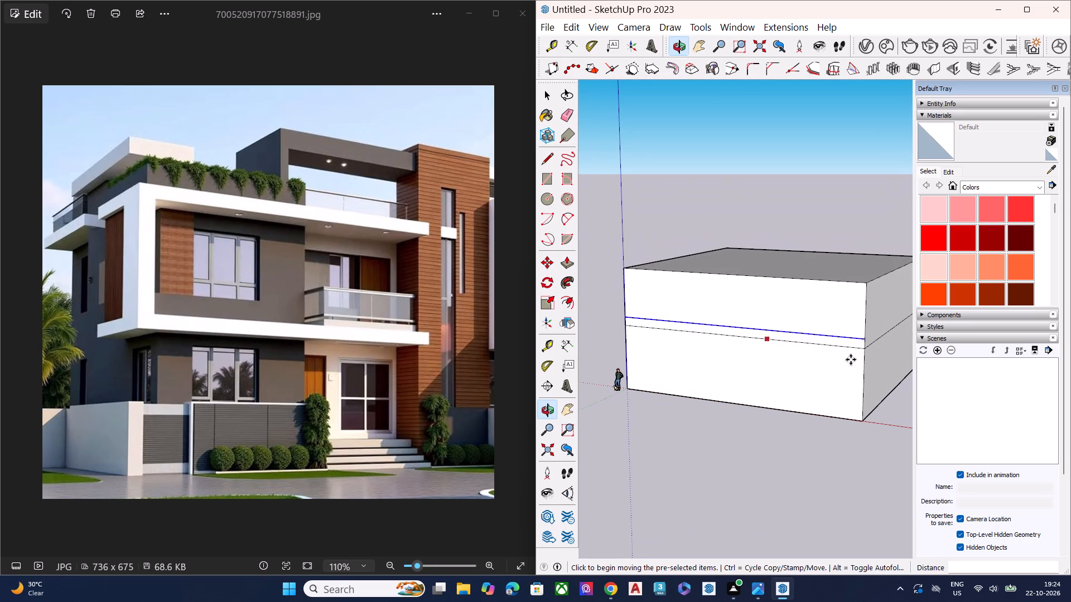
scroll(790, 342, "up", 11)
scroll(797, 341, "down", 1)
scroll(795, 341, "up", 1)
scroll(795, 342, "down", 7)
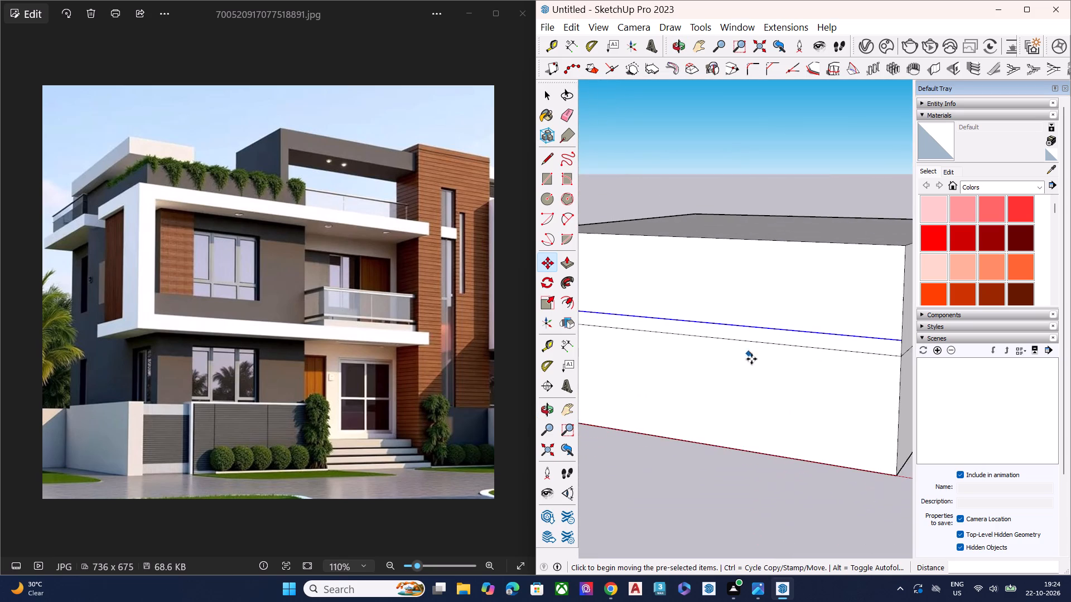
middle_click_drag(856, 381, 792, 361)
scroll(791, 360, "up", 11)
scroll(762, 306, "down", 10)
middle_click_drag(827, 267, 825, 390)
scroll(829, 326, "down", 1)
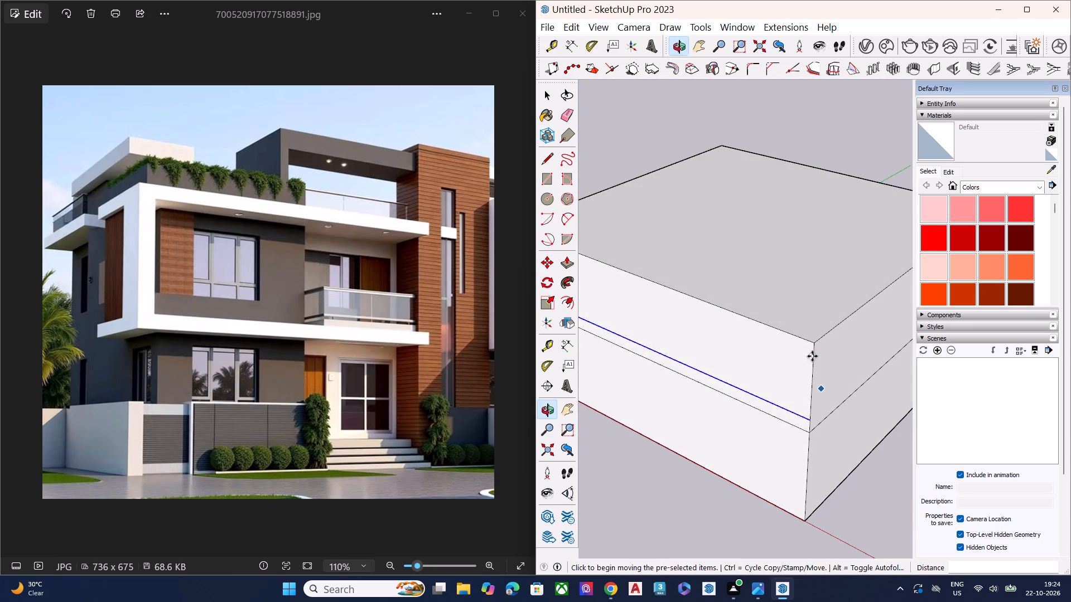
key("space")
double_click(812, 299)
key("p")
left_click(812, 299)
left_click(819, 286)
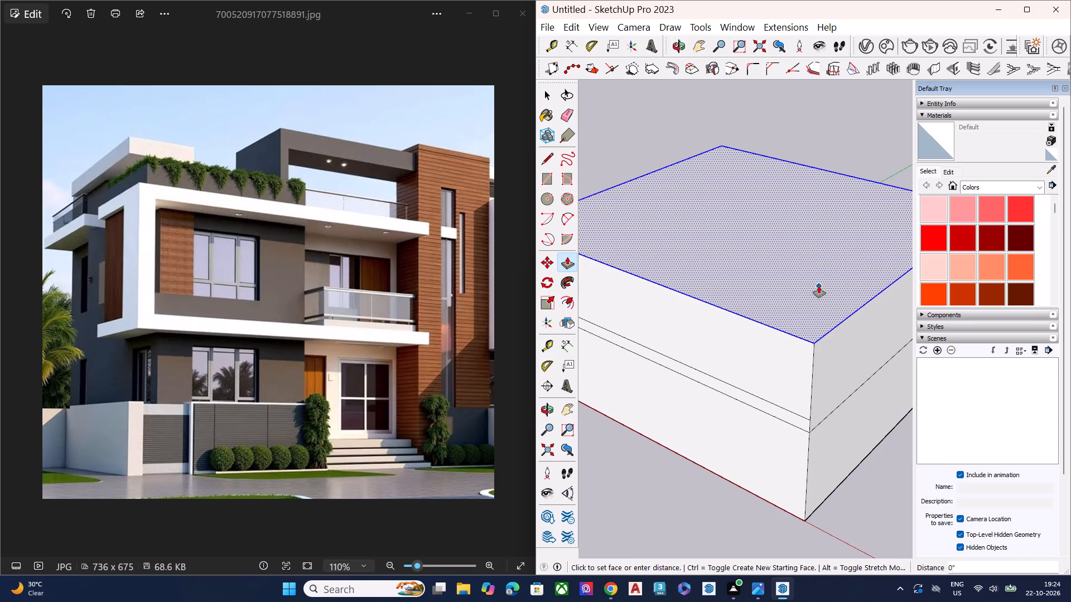
left_click(820, 251)
key("c")
key("space")
middle_click_drag(795, 398, 793, 300)
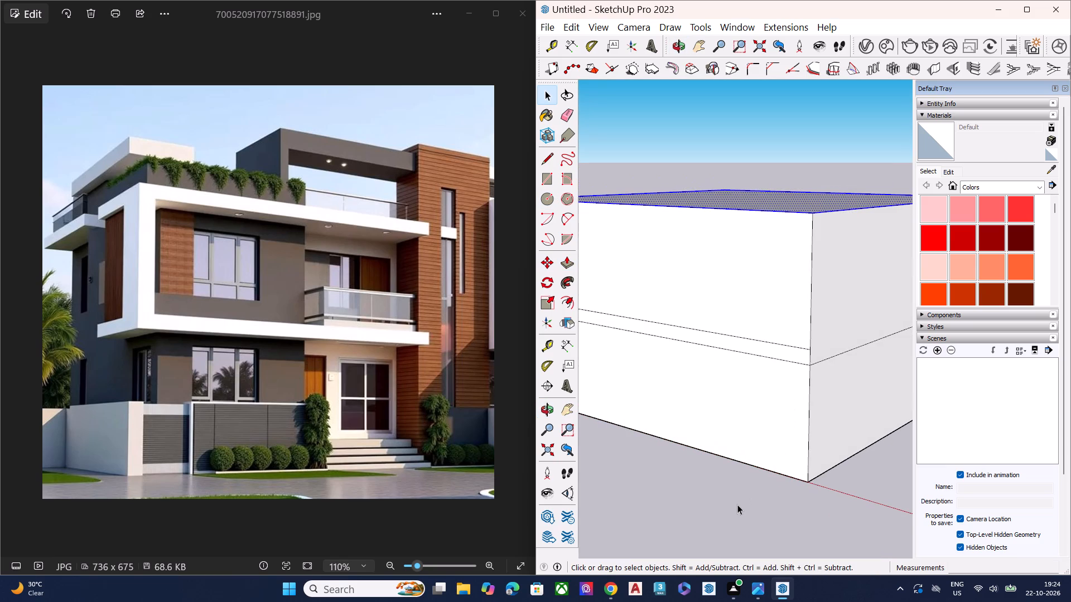
key("space")
left_click(737, 504)
Draw a line across the first adjoining side face at the copied edge's height to continue the slab band.
scroll(777, 392, "down", 2)
scroll(790, 392, "up", 1)
scroll(797, 395, "down", 2)
middle_click_drag(746, 406, 767, 348)
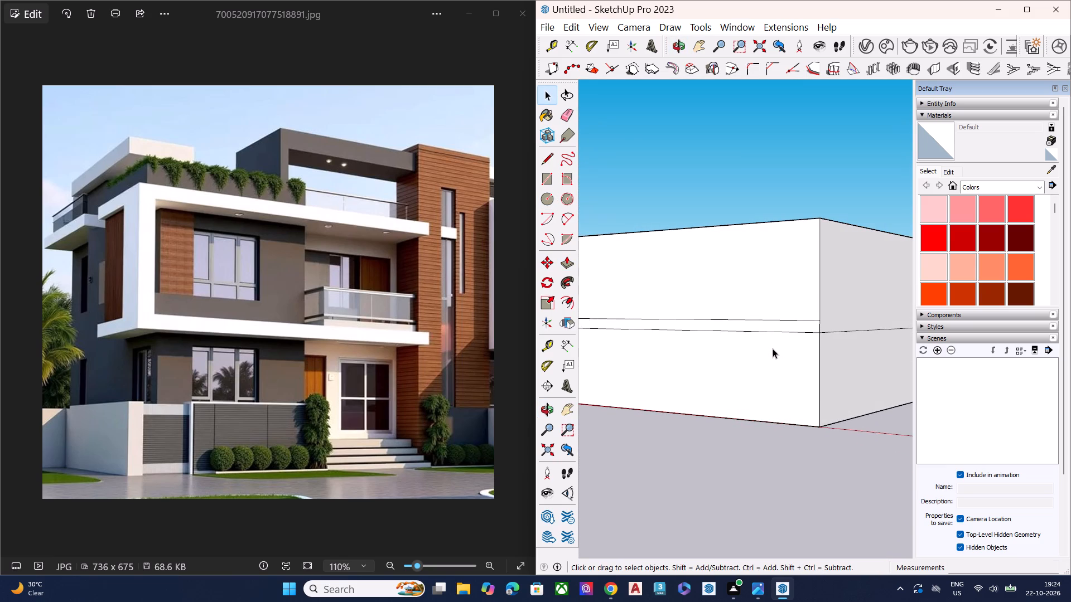
scroll(684, 361, "down", 5)
middle_click_drag(746, 338, 753, 344)
scroll(649, 351, "up", 2)
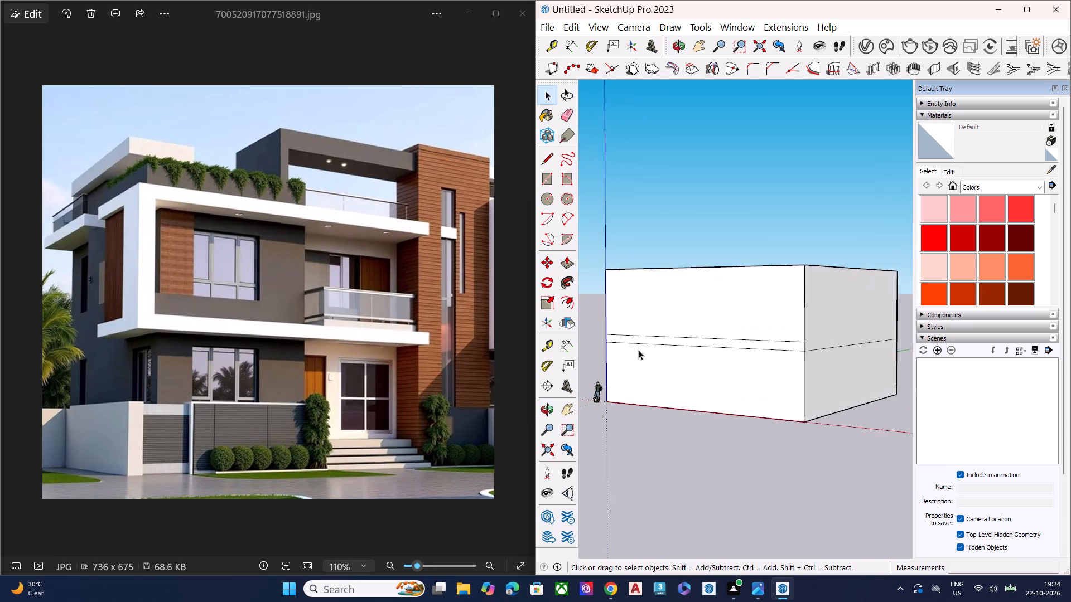
scroll(638, 349, "up", 5)
left_click(731, 336)
scroll(734, 351, "down", 4)
scroll(729, 358, "up", 1)
scroll(721, 368, "down", 3)
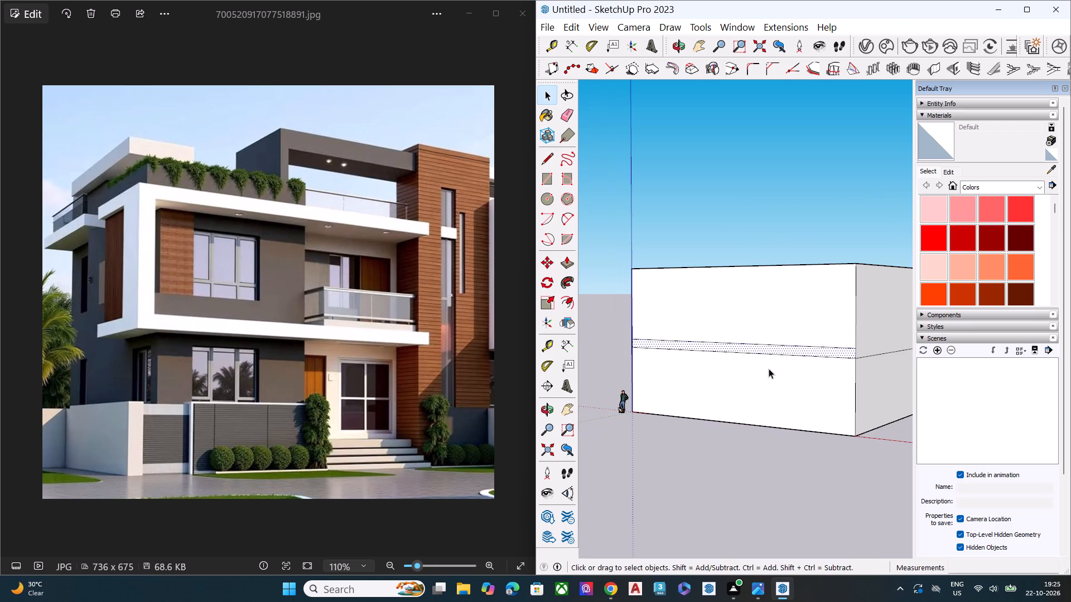
middle_click_drag(770, 368, 662, 405)
middle_click_drag(792, 380, 665, 371)
key("l")
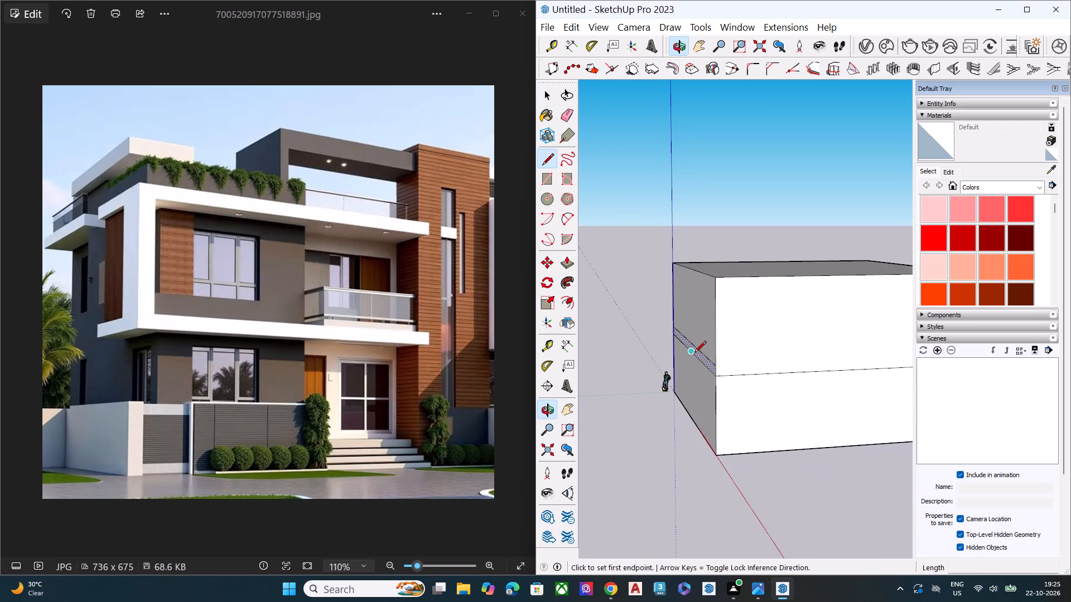
left_click(715, 363)
scroll(659, 378, "down", 7)
scroll(797, 393, "up", 6)
scroll(814, 383, "down", 1)
scroll(820, 381, "up", 2)
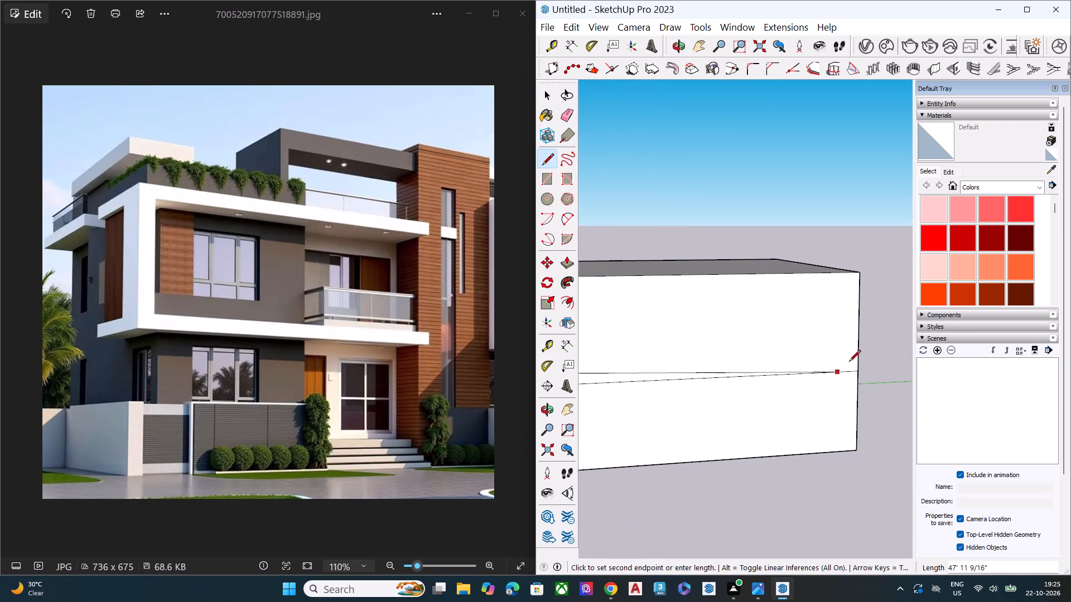
left_click(860, 363)
key("space")
Draw a line across the back face between its corners at the same height to continue the slab band.
scroll(850, 374, "up", 1)
middle_click_drag(849, 374, 571, 407)
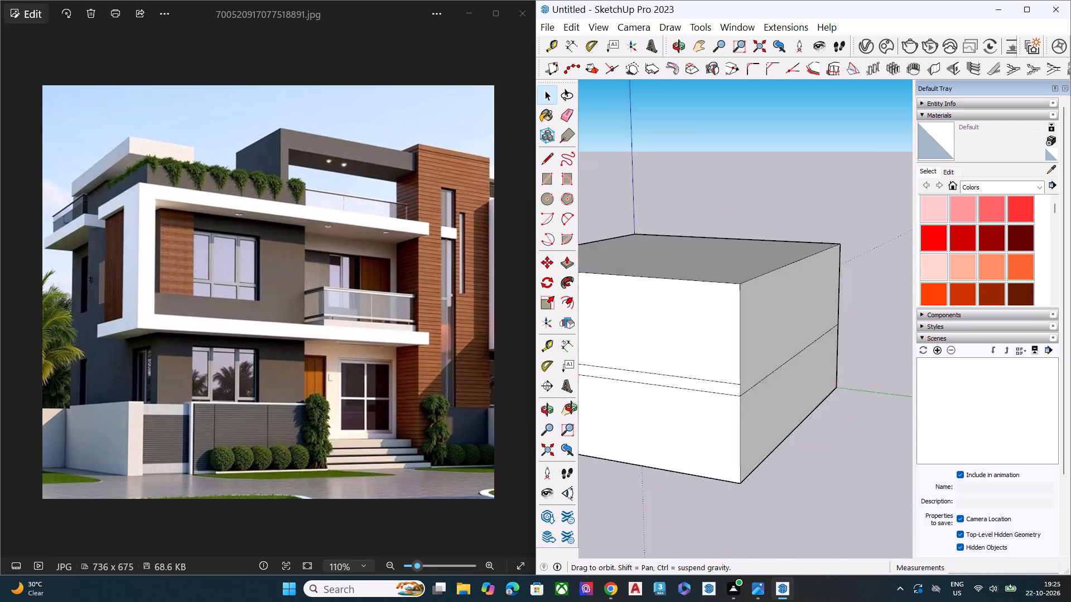
middle_click_drag(571, 407, 501, 411)
key("l")
left_click(644, 380)
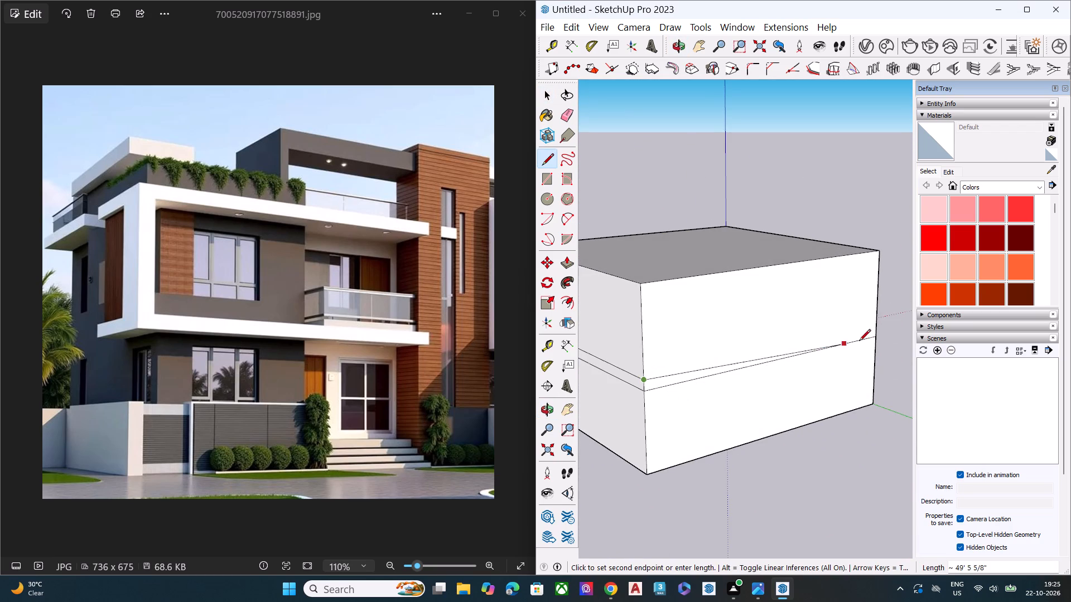
left_click(877, 327)
key("space")
Draw a line about 54' 10" long across the remaining side face to close the slab band around the block.
middle_click_drag(843, 361, 353, 398)
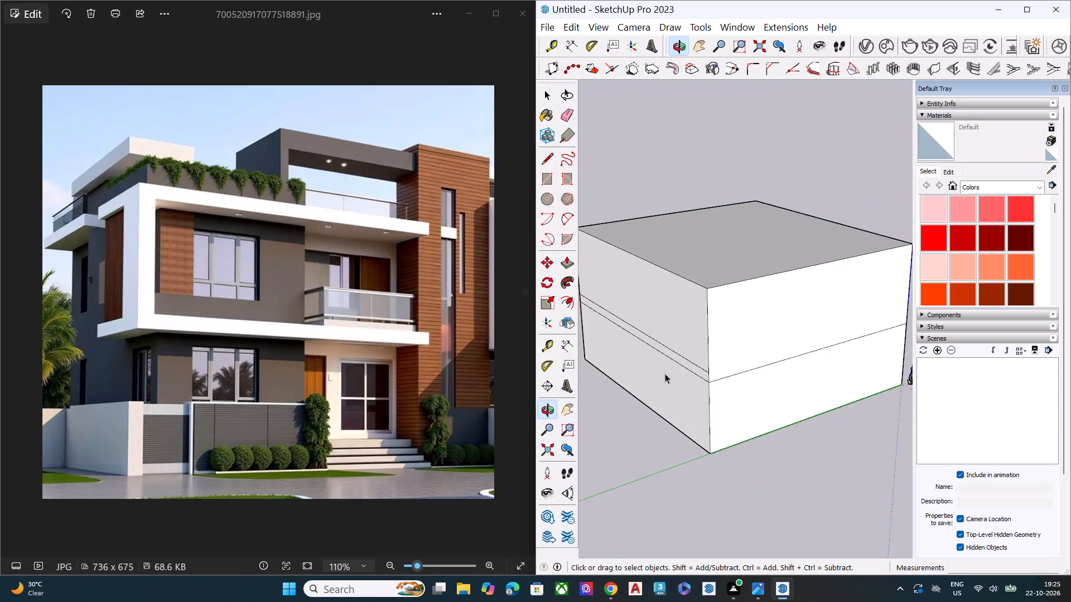
scroll(705, 372, "up", 2)
scroll(722, 372, "down", 2)
key("l")
left_click(710, 372)
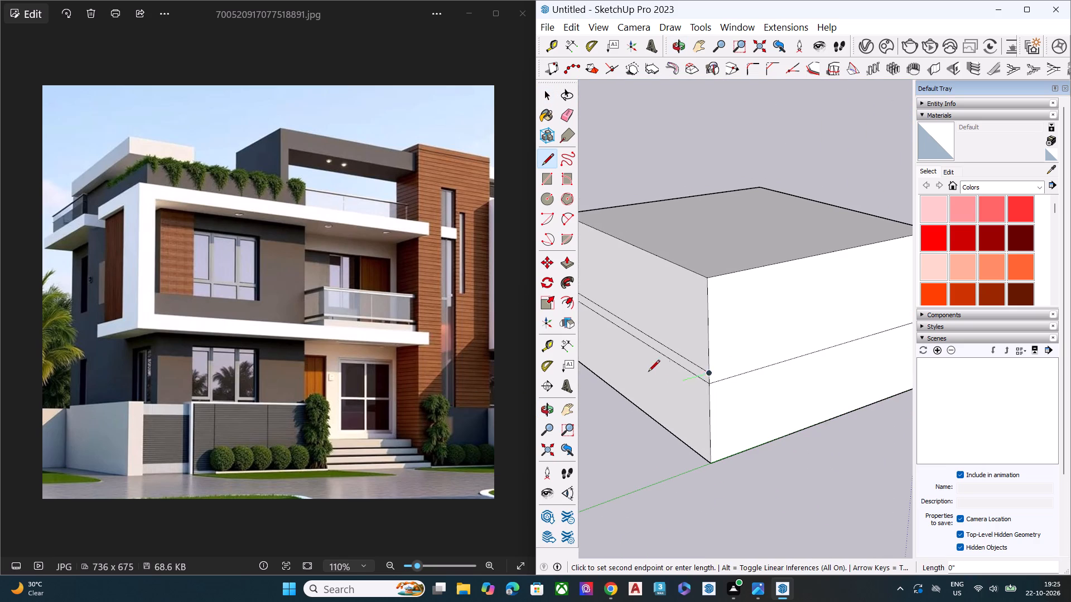
scroll(643, 383, "down", 5)
scroll(635, 403, "up", 2)
scroll(634, 403, "down", 2)
scroll(811, 367, "up", 5)
scroll(820, 359, "down", 2)
scroll(823, 358, "up", 4)
middle_click_drag(814, 326, 606, 326)
scroll(637, 319, "up", 8)
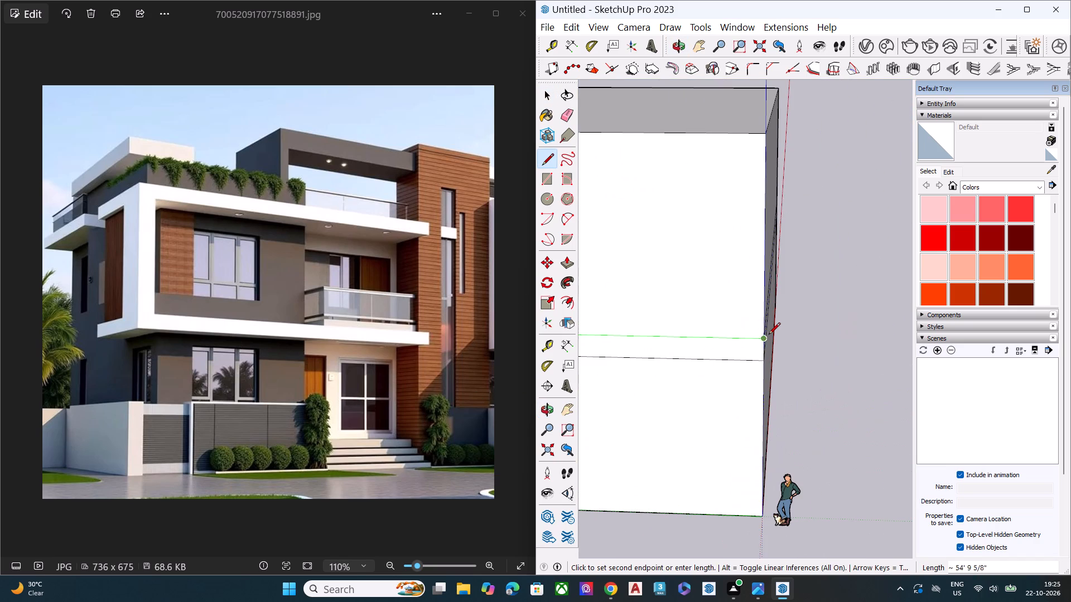
left_click(769, 335)
key("space")
left_click(807, 335)
Push/Pull the ground-floor front wall inward about 14' 8", leaving the slab band and upper floor overhanging.
middle_click_drag(792, 373, 712, 298)
scroll(706, 296, "up", 1)
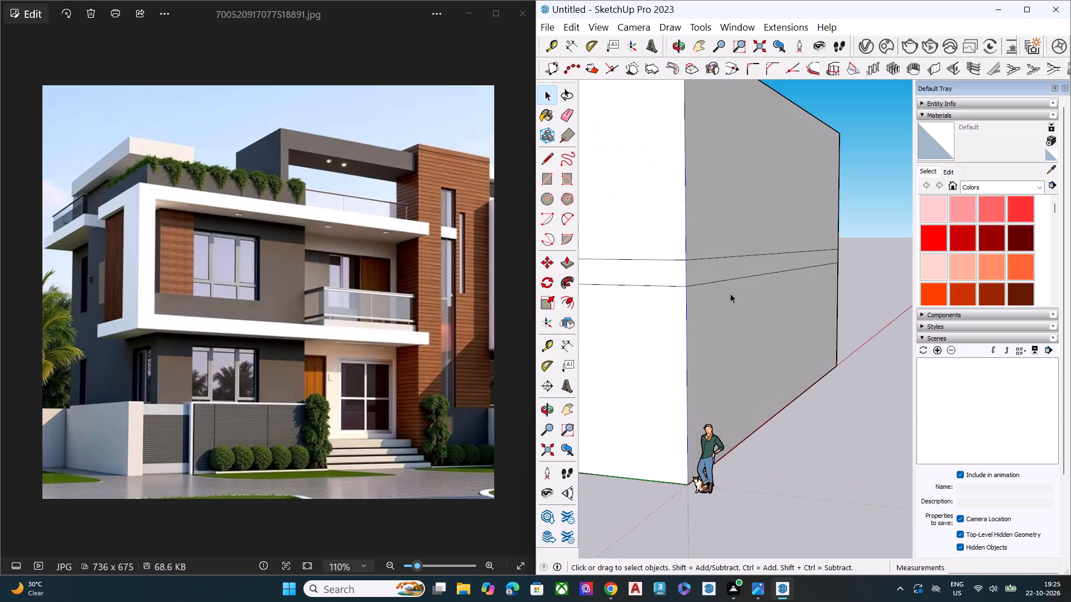
scroll(741, 311, "down", 4)
scroll(742, 314, "up", 2)
scroll(742, 314, "down", 2)
middle_click_drag(739, 337, 814, 437)
scroll(739, 338, "down", 1)
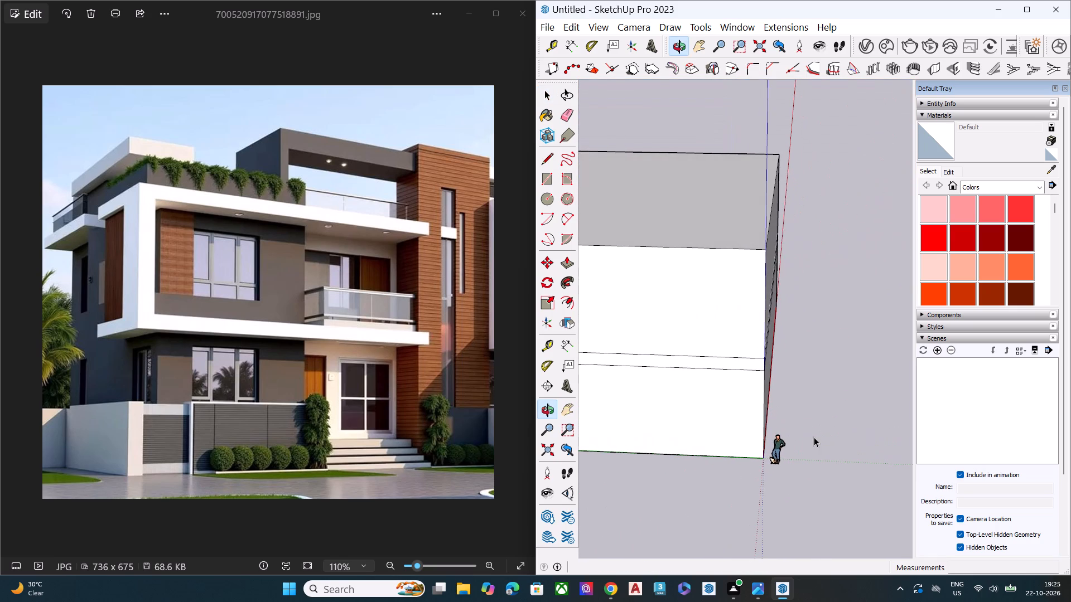
middle_click_drag(662, 267, 669, 265)
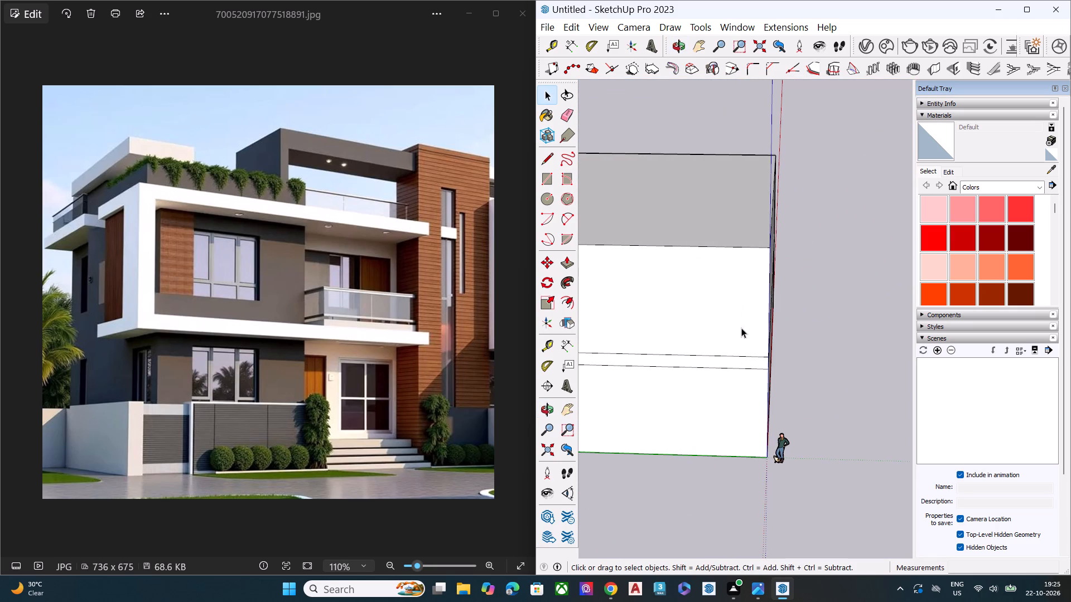
middle_click_drag(741, 328, 626, 377)
left_click(727, 399)
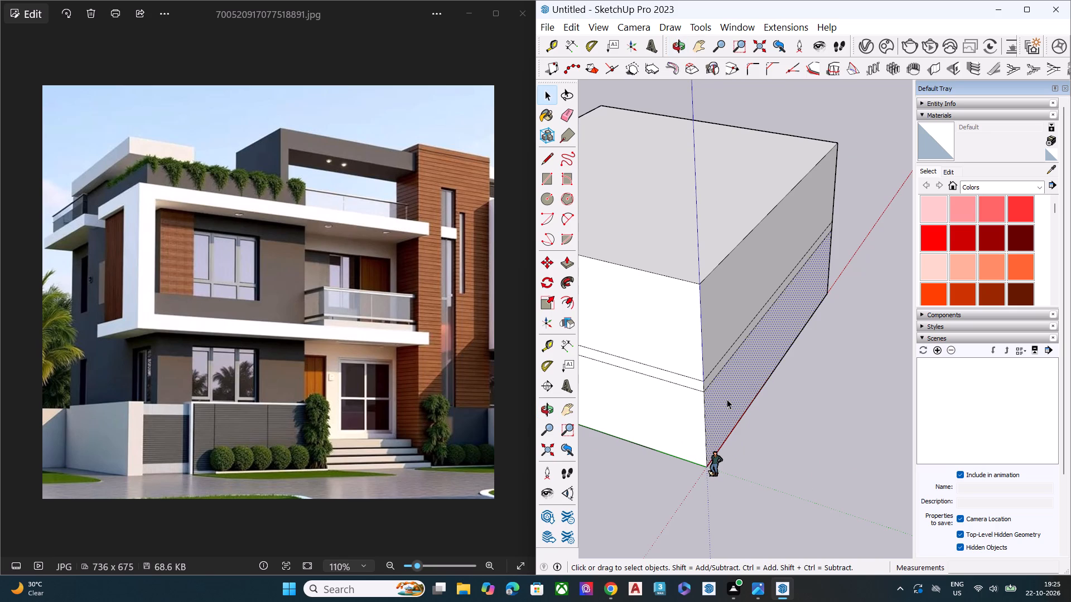
key("p")
left_click(727, 399)
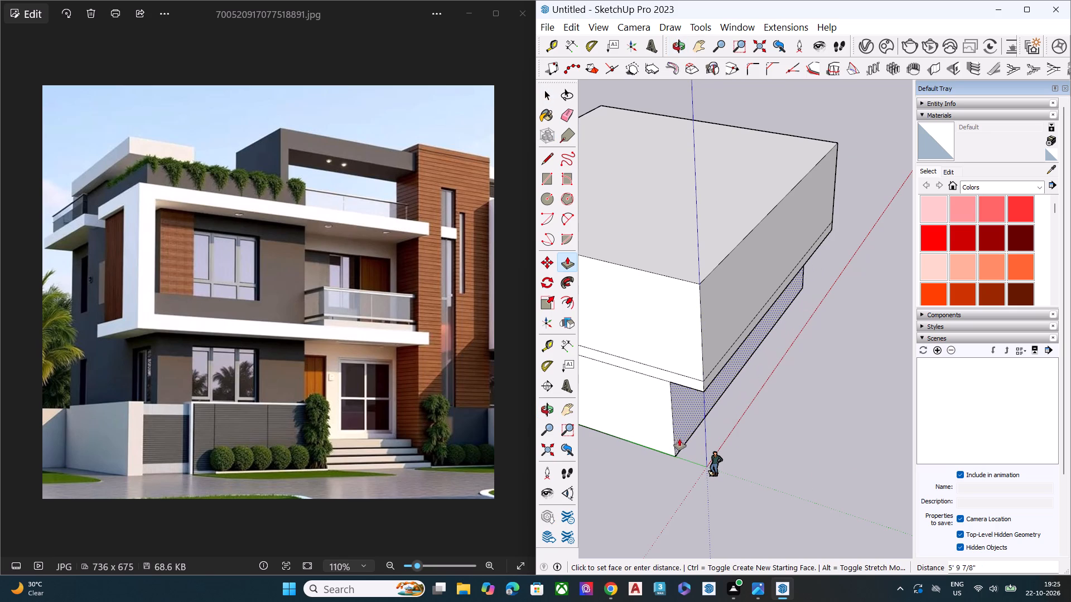
middle_click_drag(661, 446, 702, 376)
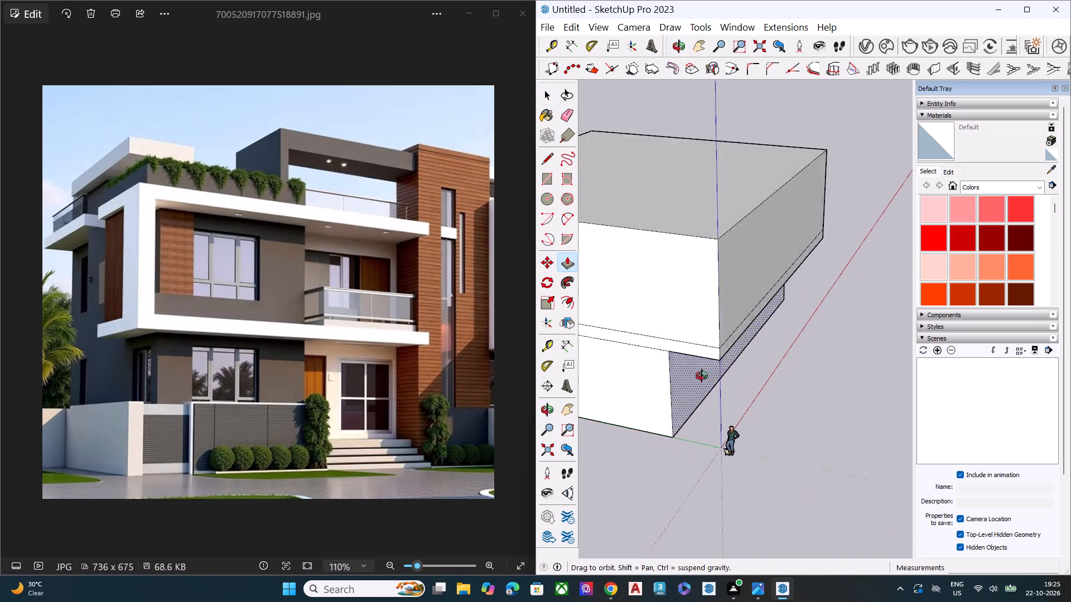
middle_click_drag(702, 376, 790, 324)
scroll(795, 323, "up", 1)
scroll(795, 323, "down", 7)
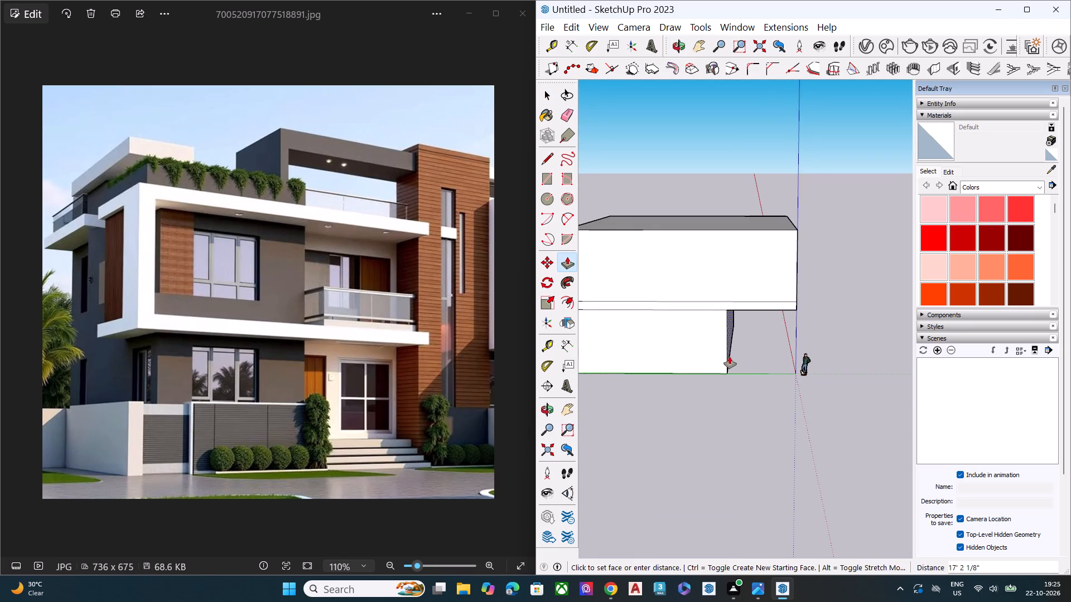
left_click(736, 357)
key("space")
Push/Pull the first-floor front wall inward, less deeply than the ground-floor wall, leaving the slab band projecting in front.
middle_click_drag(768, 215, 611, 229)
left_click(763, 249)
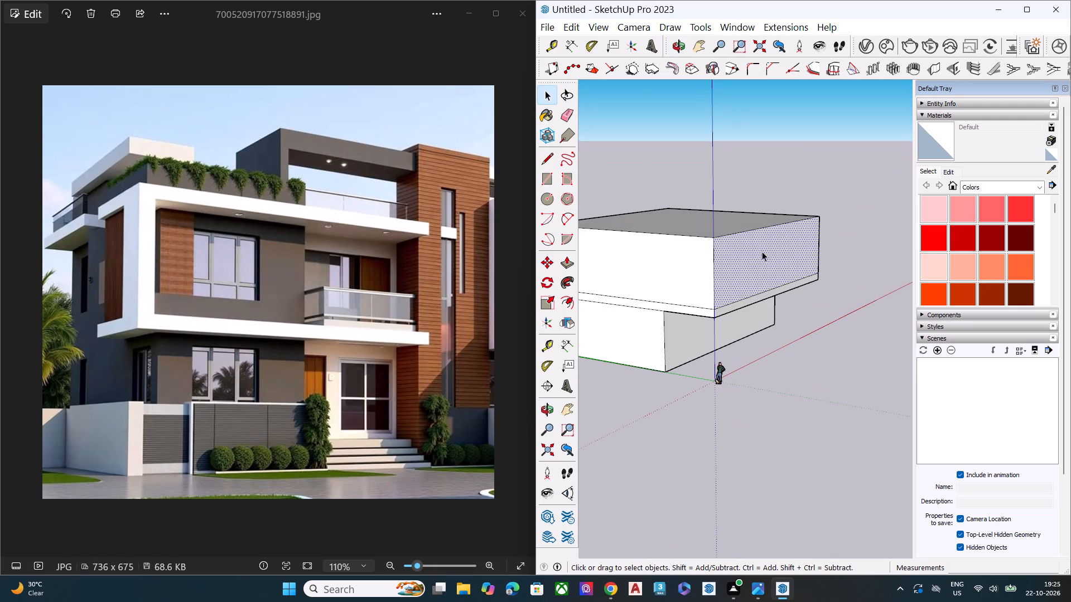
key("p")
left_click(753, 265)
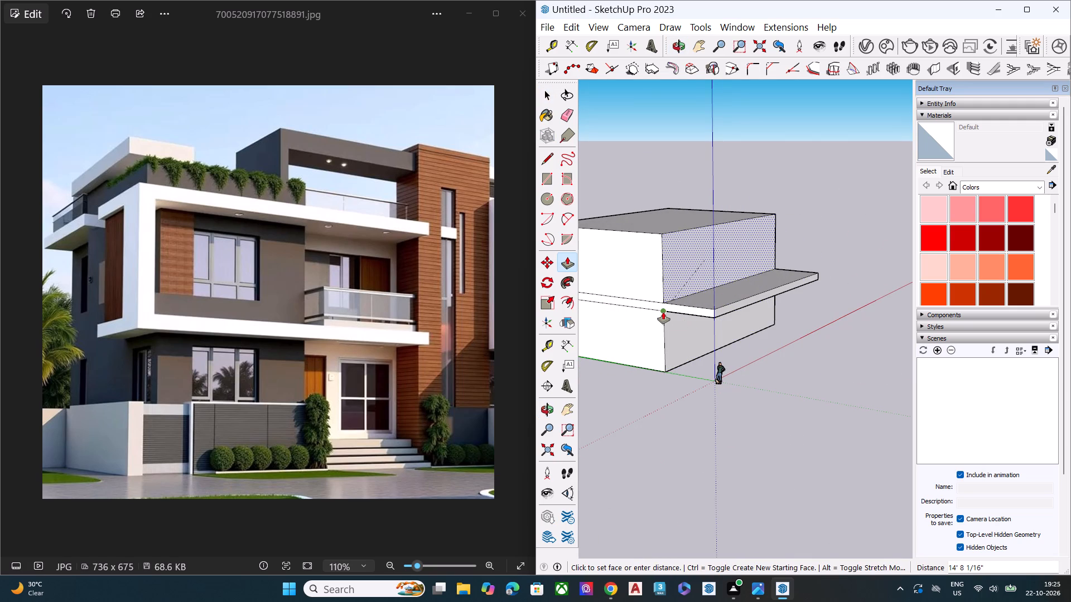
middle_click_drag(705, 307, 761, 369)
scroll(729, 345, "up", 4)
left_click(721, 342)
key("space")
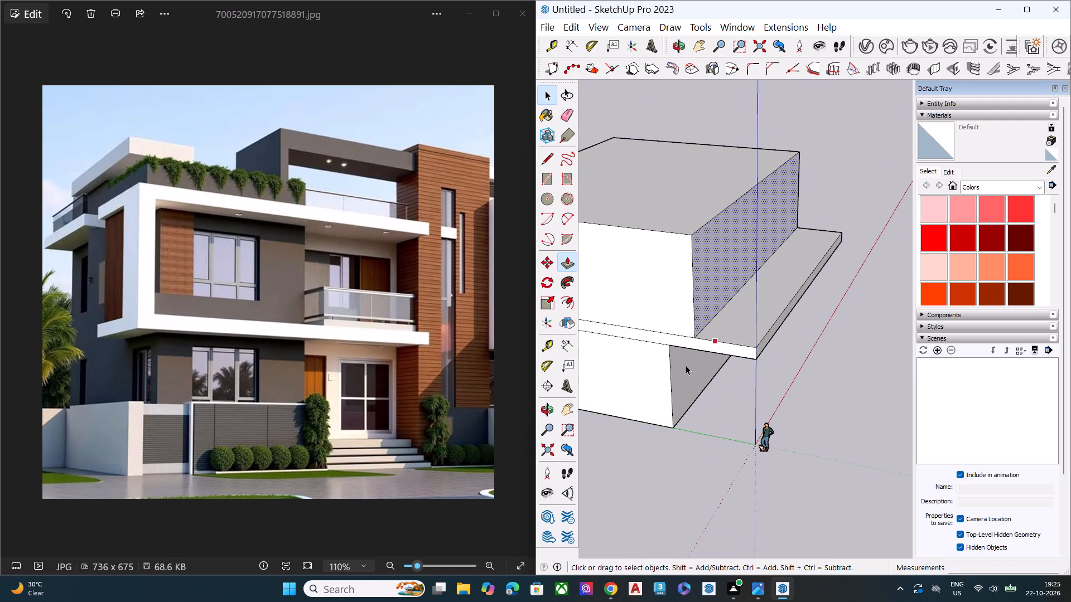
Push/Pull the ground-floor front wall outward about 4' 6" to align it with the first-floor front wall.
left_click(686, 365)
key("p")
left_click(681, 371)
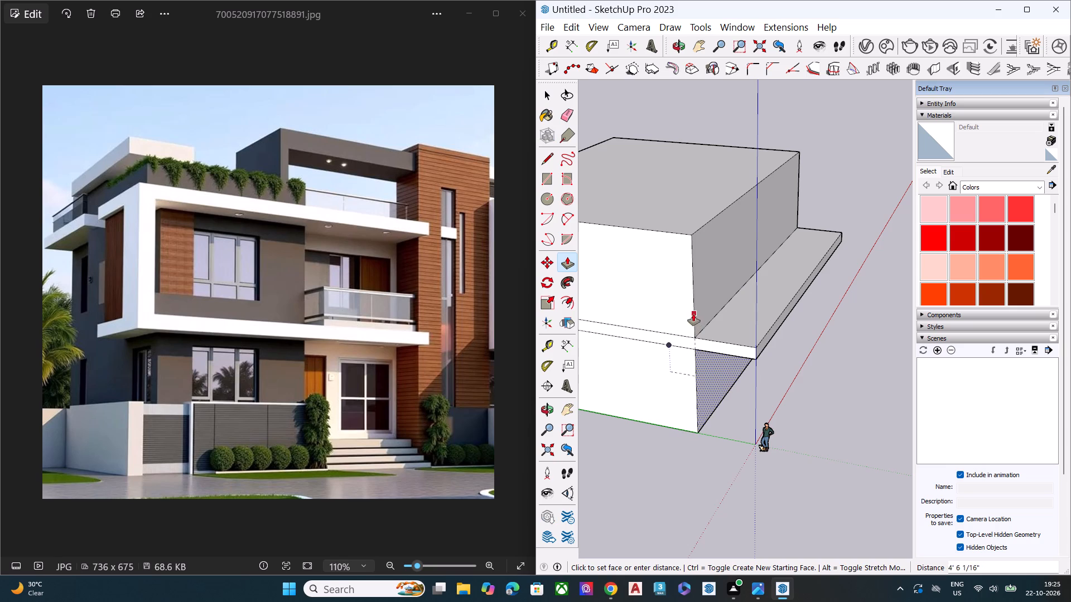
left_click(693, 314)
key("space")
Push/Pull the first floor's top face up about 2' 9" as a new starting face to add the roof slab.
middle_click_drag(719, 339, 549, 376)
scroll(578, 325, "up", 5)
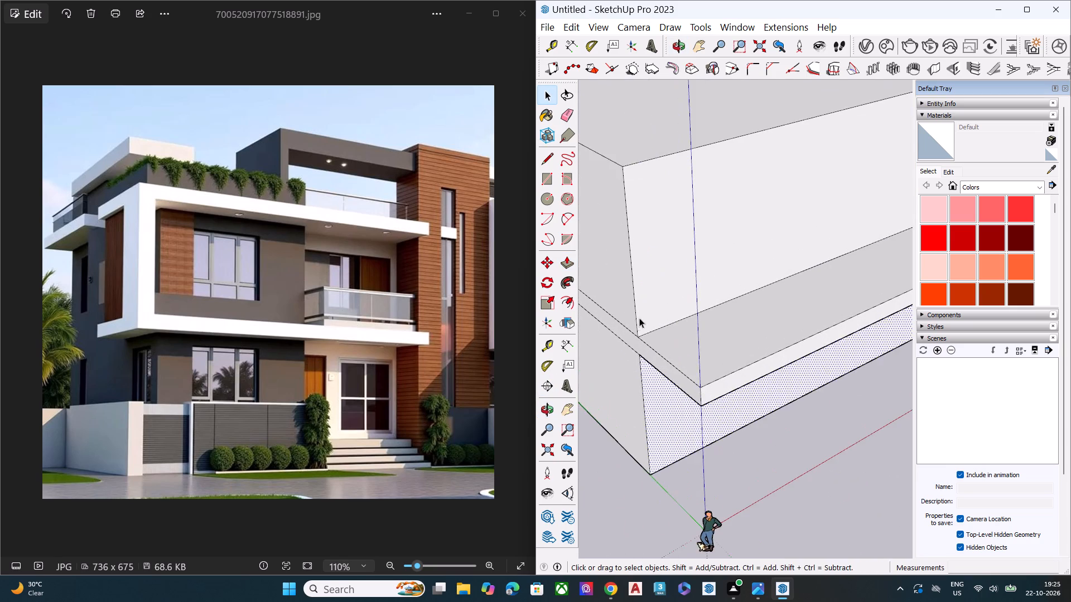
middle_click_drag(674, 310, 832, 276)
scroll(832, 303, "down", 7)
middle_click_drag(769, 275, 728, 355)
middle_click_drag(734, 307, 713, 280)
scroll(722, 256, "up", 1)
key("space")
left_click(748, 234)
key("p")
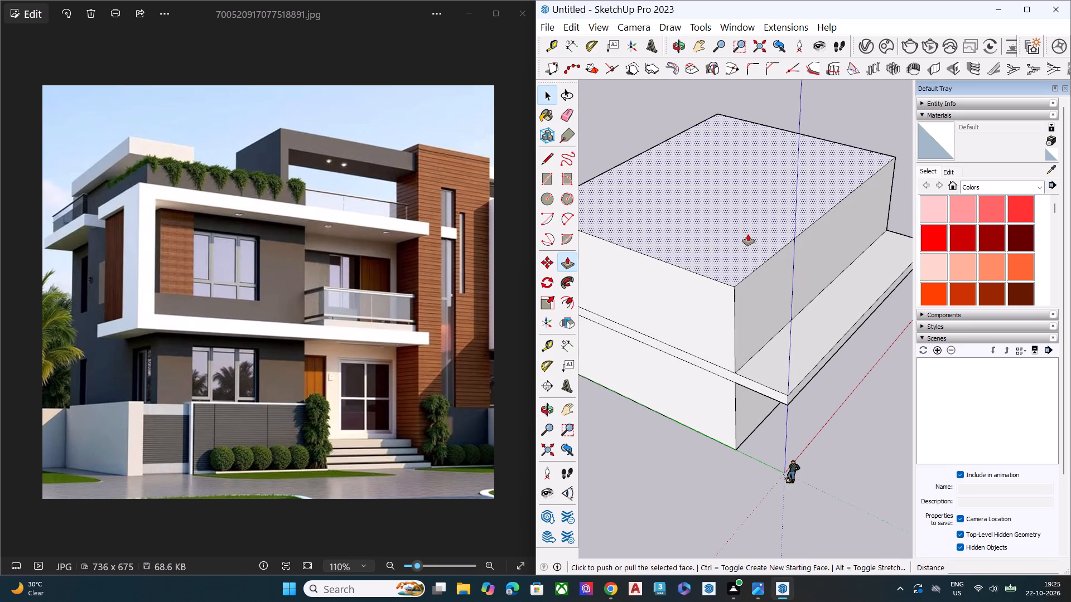
left_click(748, 234)
left_click(751, 220)
key("space")
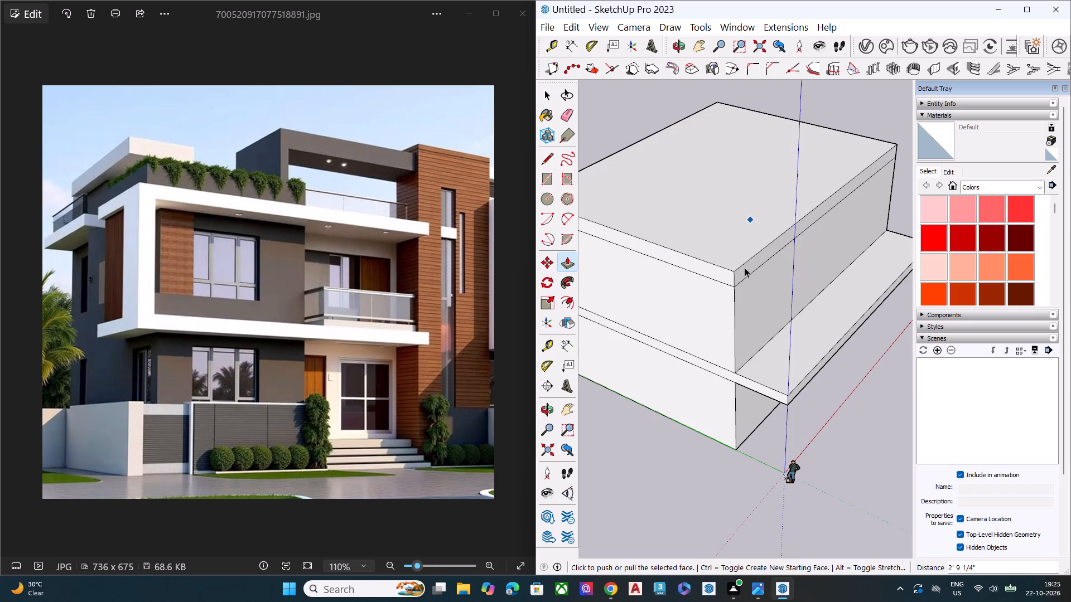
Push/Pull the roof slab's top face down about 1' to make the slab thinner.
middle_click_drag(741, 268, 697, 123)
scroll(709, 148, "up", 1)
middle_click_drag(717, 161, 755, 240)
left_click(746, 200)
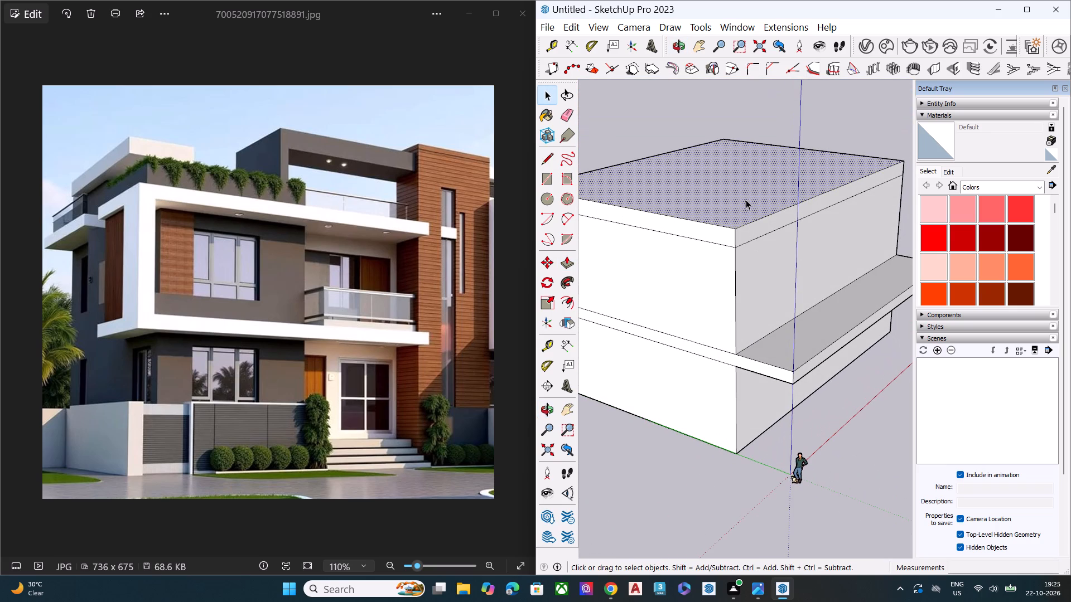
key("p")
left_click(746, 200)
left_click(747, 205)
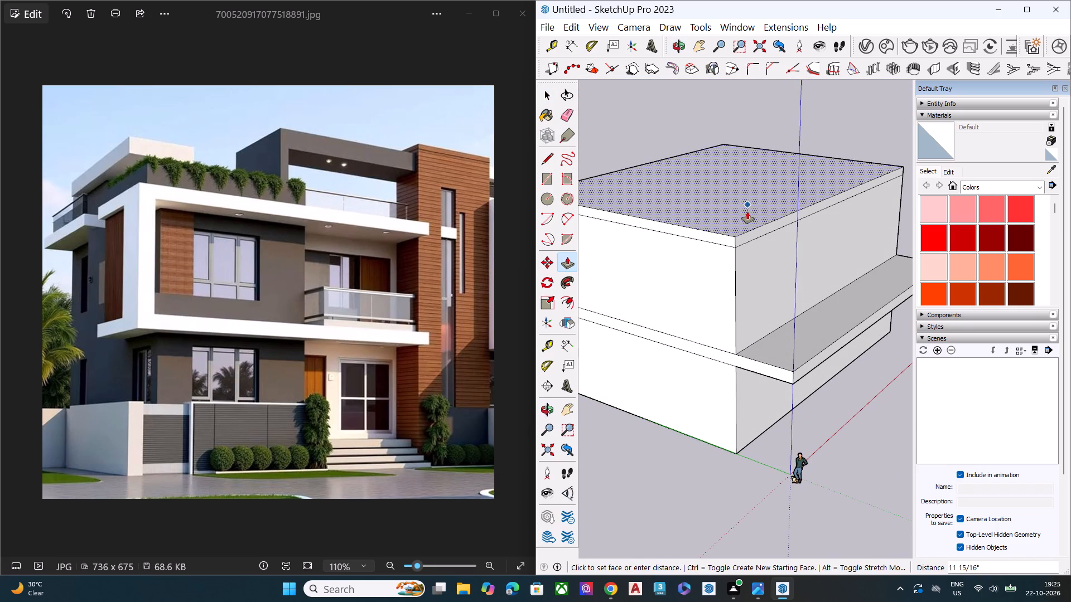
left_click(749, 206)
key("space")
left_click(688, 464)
Examine the massing from the front and both sides, checking the slab band and roof slab against the reference photo.
scroll(739, 428, "up", 1)
middle_click_drag(705, 365, 704, 257)
scroll(708, 285, "down", 7)
middle_click_drag(711, 208, 709, 300)
middle_click_drag(658, 260, 736, 253)
middle_click_drag(707, 307, 783, 294)
scroll(774, 310, "up", 7)
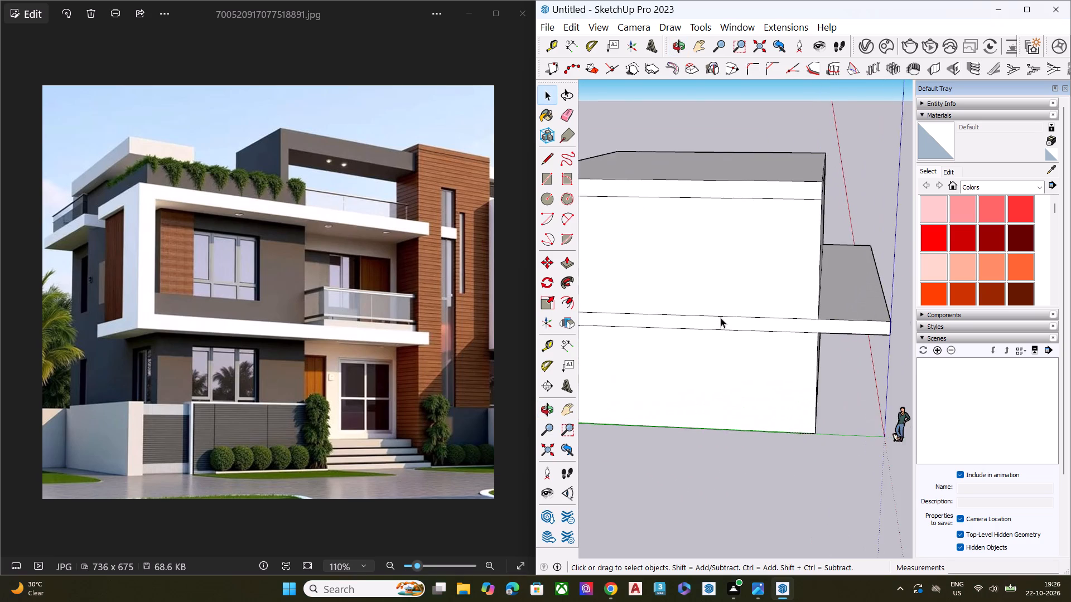
scroll(726, 323, "down", 2)
scroll(726, 323, "up", 1)
scroll(726, 323, "down", 2)
key("l")
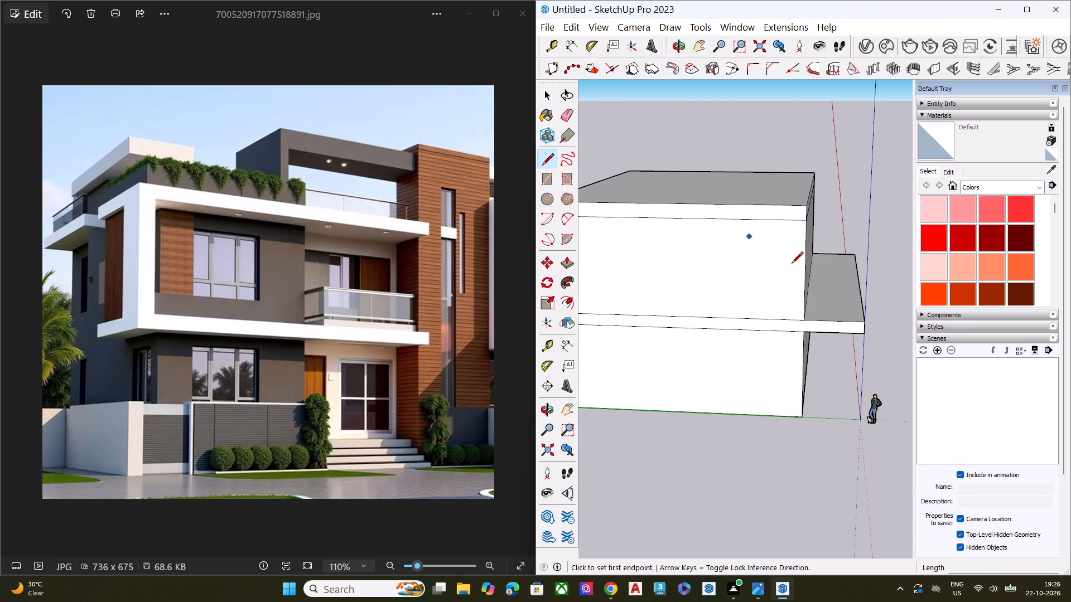
middle_click_drag(793, 266, 621, 312)
scroll(725, 305, "up", 1)
scroll(789, 239, "down", 1)
scroll(789, 239, "up", 1)
scroll(789, 239, "down", 6)
middle_click_drag(851, 261, 633, 221)
scroll(633, 221, "up", 1)
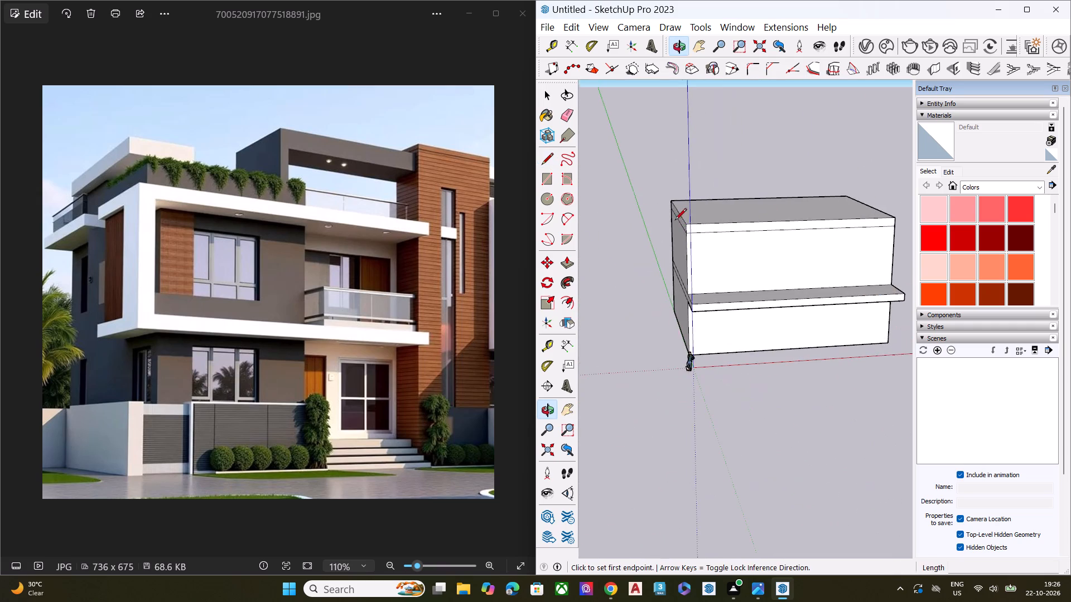
middle_click_drag(861, 241, 648, 235)
scroll(596, 232, "up", 1)
scroll(617, 210, "down", 2)
scroll(605, 218, "up", 1)
scroll(604, 220, "down", 4)
scroll(602, 221, "up", 1)
scroll(602, 221, "down", 2)
middle_click_drag(735, 249, 798, 280)
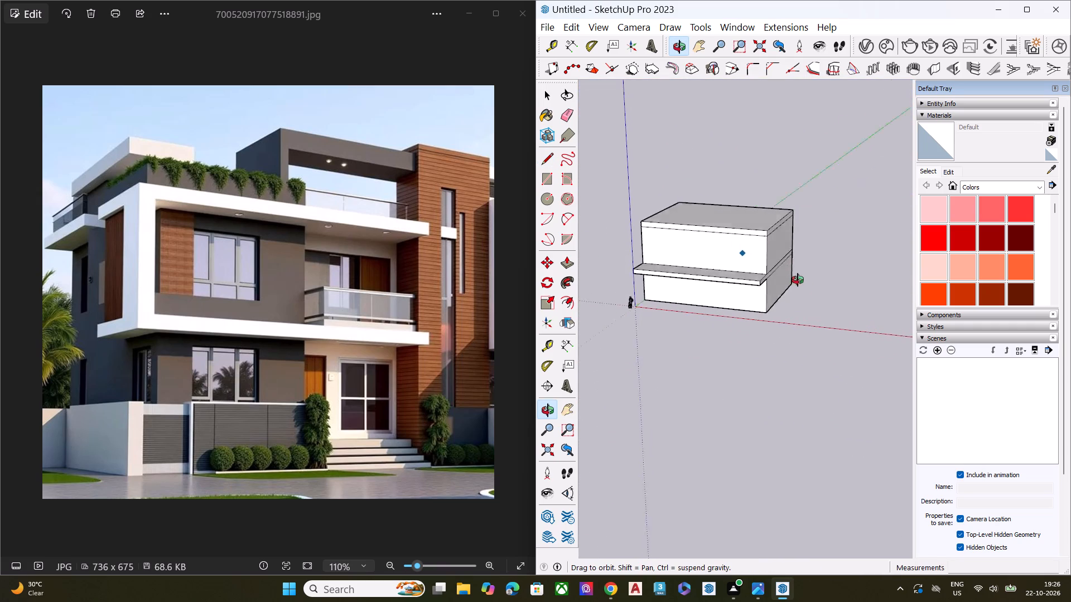
middle_click_drag(798, 280, 831, 319)
scroll(804, 319, "up", 1)
scroll(793, 312, "down", 1)
scroll(790, 310, "up", 2)
scroll(783, 309, "down", 1)
scroll(781, 309, "up", 11)
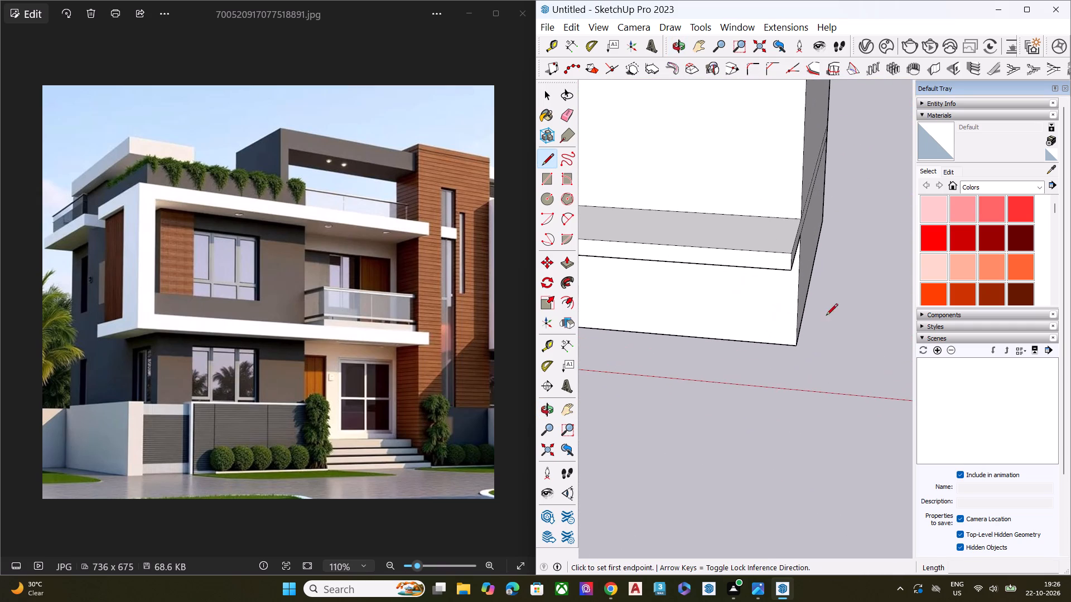
middle_click_drag(779, 323, 607, 324)
scroll(604, 299, "up", 1)
scroll(743, 240, "down", 9)
scroll(768, 264, "up", 1)
scroll(768, 265, "down", 4)
key("space")
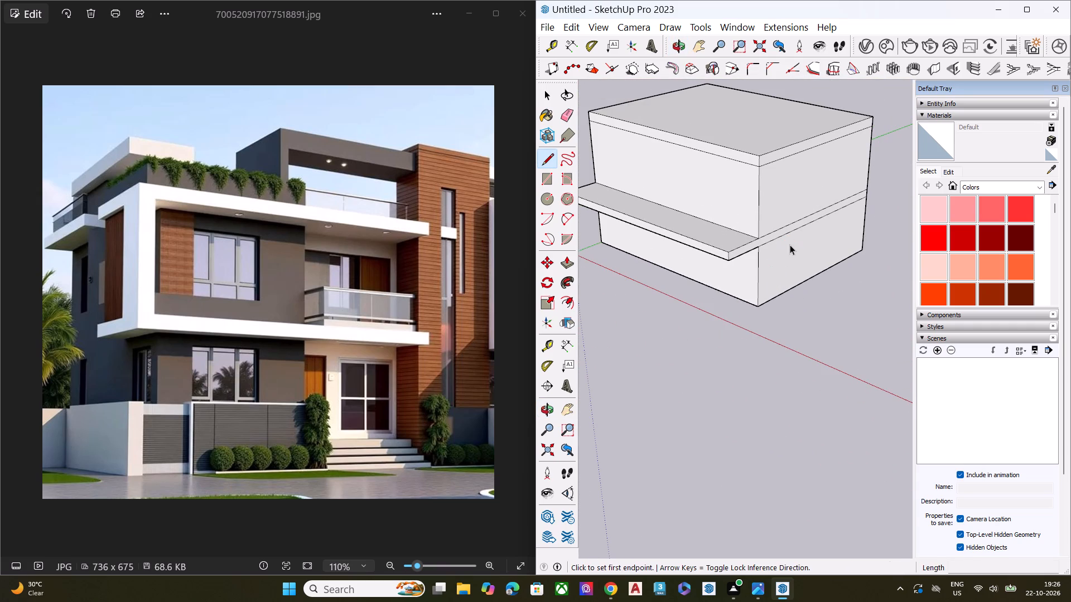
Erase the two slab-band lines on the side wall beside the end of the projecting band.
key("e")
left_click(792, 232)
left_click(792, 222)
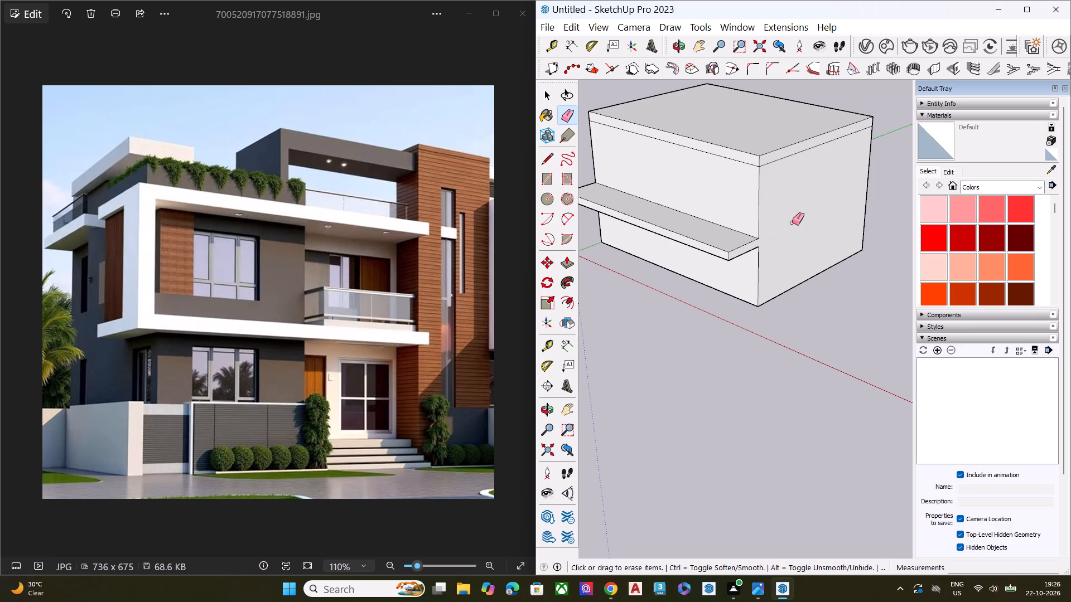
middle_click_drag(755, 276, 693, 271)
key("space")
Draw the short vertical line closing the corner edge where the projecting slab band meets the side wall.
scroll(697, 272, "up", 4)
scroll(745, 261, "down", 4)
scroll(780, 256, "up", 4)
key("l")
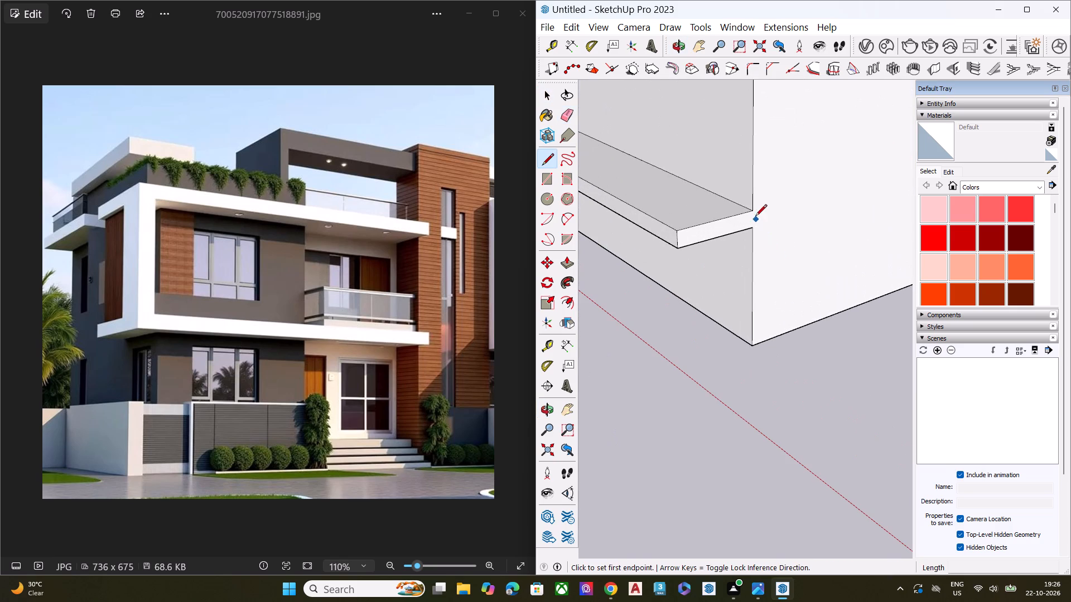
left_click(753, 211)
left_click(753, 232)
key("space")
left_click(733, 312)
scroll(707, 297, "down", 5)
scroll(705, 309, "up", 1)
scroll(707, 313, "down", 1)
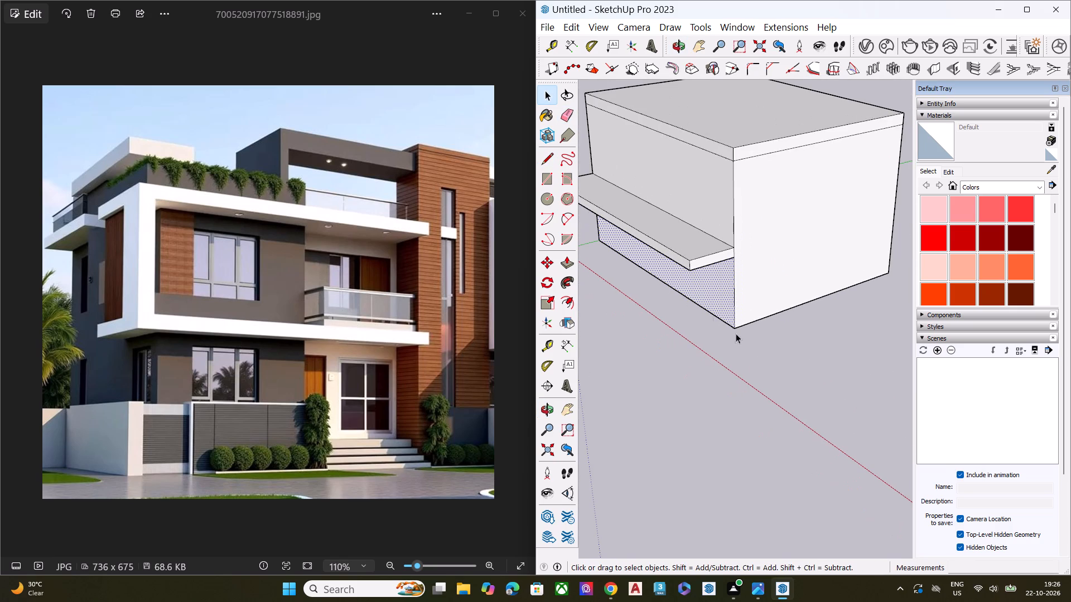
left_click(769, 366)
Inspect the projecting slab band's end and the cleaned side wall from several angles.
middle_click_drag(756, 217, 818, 178)
middle_click_drag(797, 258, 828, 224)
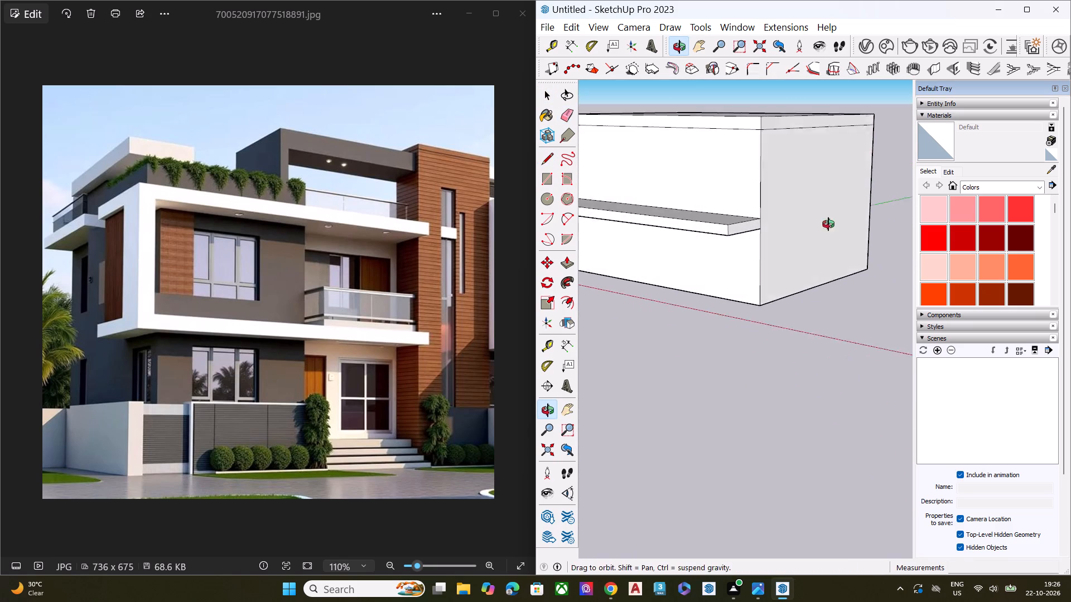
middle_click_drag(828, 224, 846, 219)
scroll(799, 210, "up", 7)
scroll(807, 256, "down", 6)
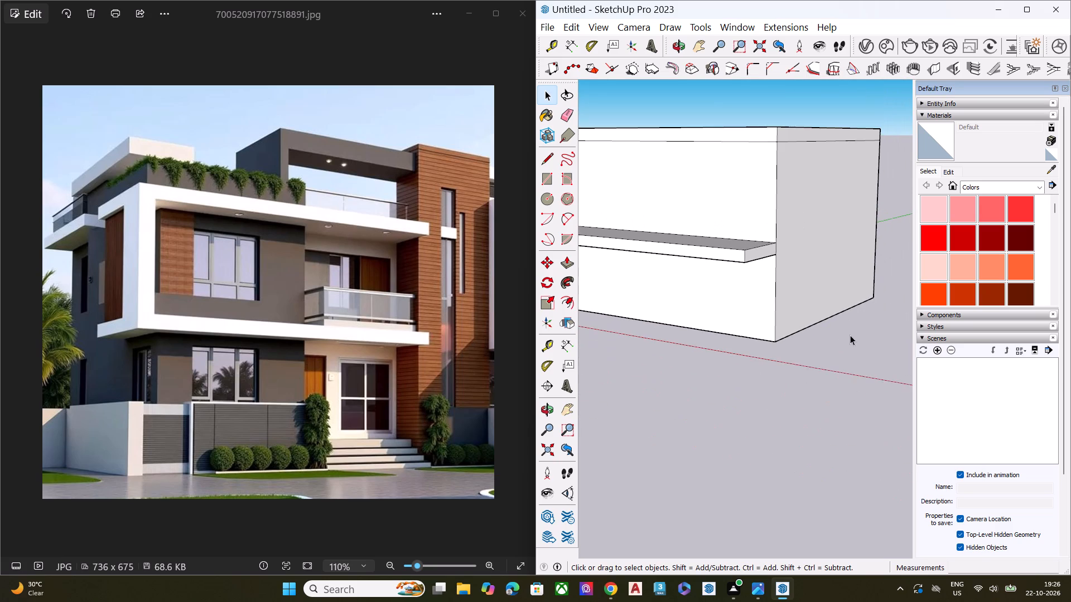
scroll(832, 264, "down", 4)
scroll(853, 275, "up", 1)
scroll(854, 275, "down", 6)
middle_click_drag(730, 276, 845, 353)
scroll(831, 287, "up", 10)
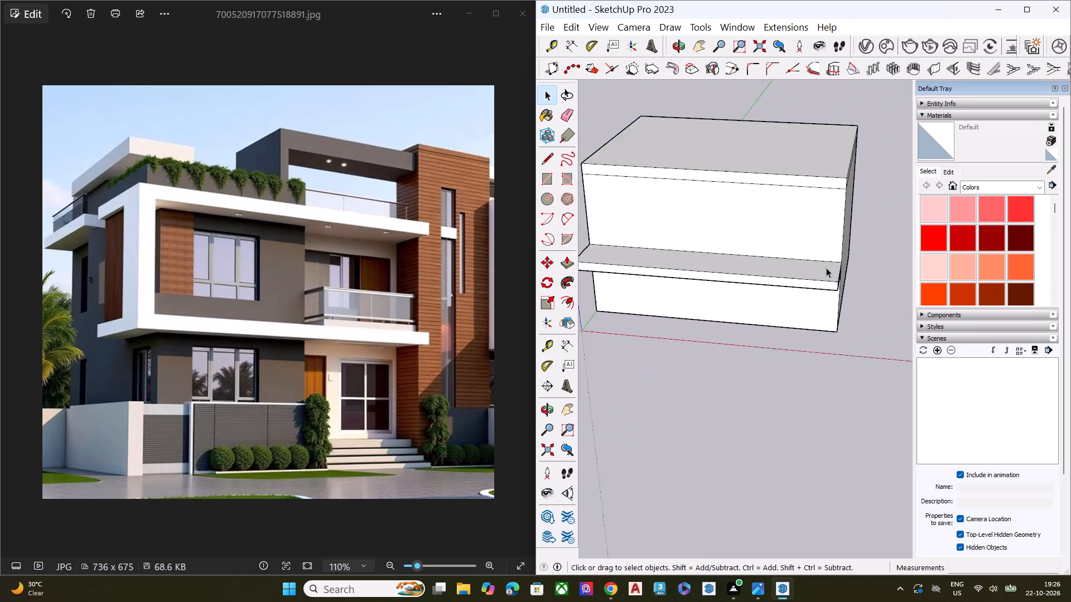
scroll(826, 268, "up", 1)
middle_click_drag(826, 268, 708, 331)
scroll(736, 334, "up", 4)
scroll(750, 336, "down", 1)
scroll(752, 336, "up", 4)
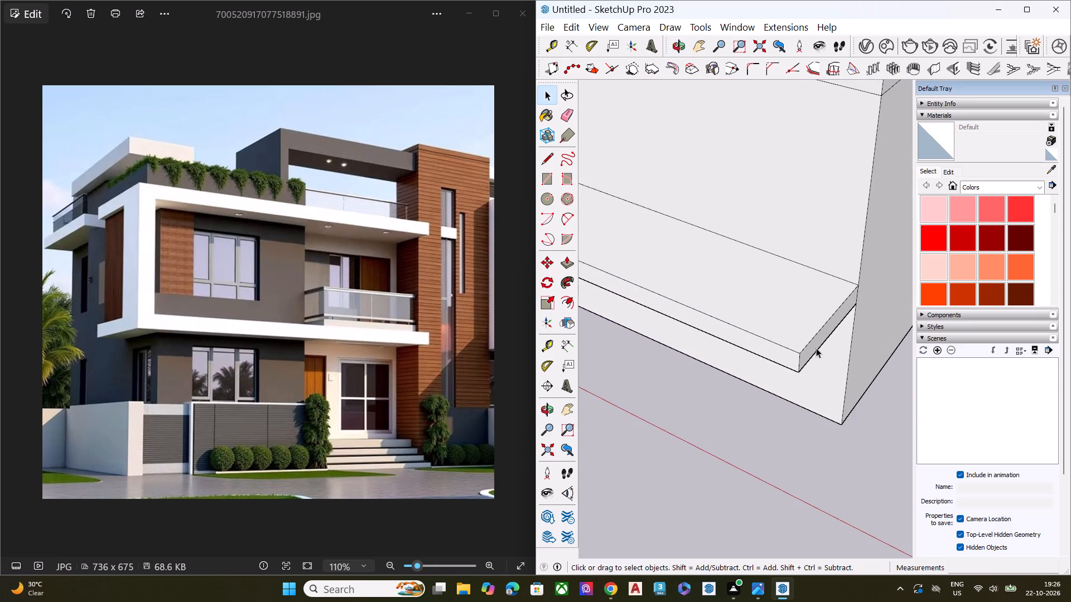
Undo the recent edits, roof slab and wall pushes back to the plain block with only the slab-band lines.
key("ctrl+z")
key("ctrl+z")
key("ctrl+z")
key("ctrl+z")
key("ctrl+z")
key("ctrl+z")
key("ctrl+z")
key("ctrl+z")
key("ctrl+z")
scroll(821, 357, "down", 2)
scroll(817, 360, "up", 1)
scroll(817, 361, "down", 5)
scroll(807, 388, "up", 1)
key("space")
Draw a vertical line about 34' 8" long down the front face, marking off a narrow bay at the far end from the origin.
middle_click_drag(744, 391, 845, 347)
scroll(769, 370, "down", 1)
scroll(828, 316, "down", 6)
middle_click_drag(832, 328, 864, 306)
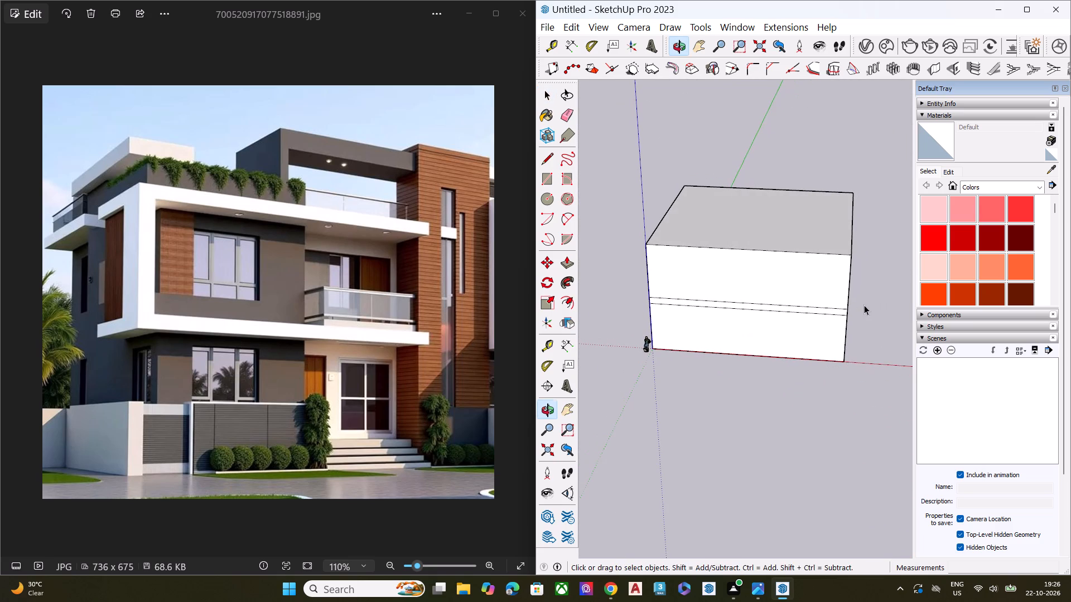
key("l")
middle_click_drag(793, 268, 820, 177)
scroll(815, 216, "up", 1)
scroll(815, 217, "down", 2)
scroll(815, 218, "up", 1)
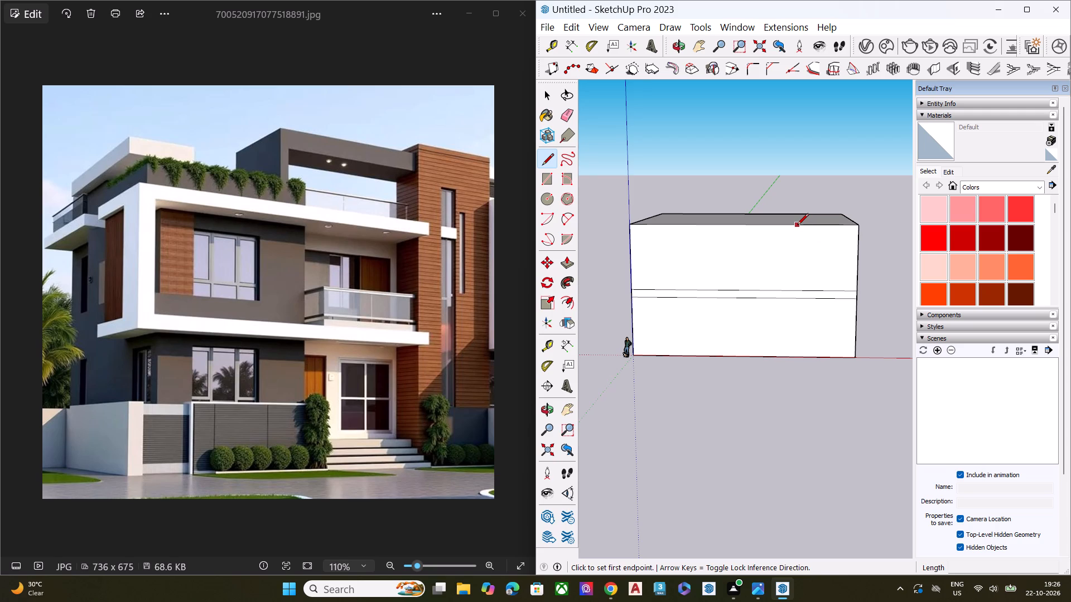
left_click(797, 226)
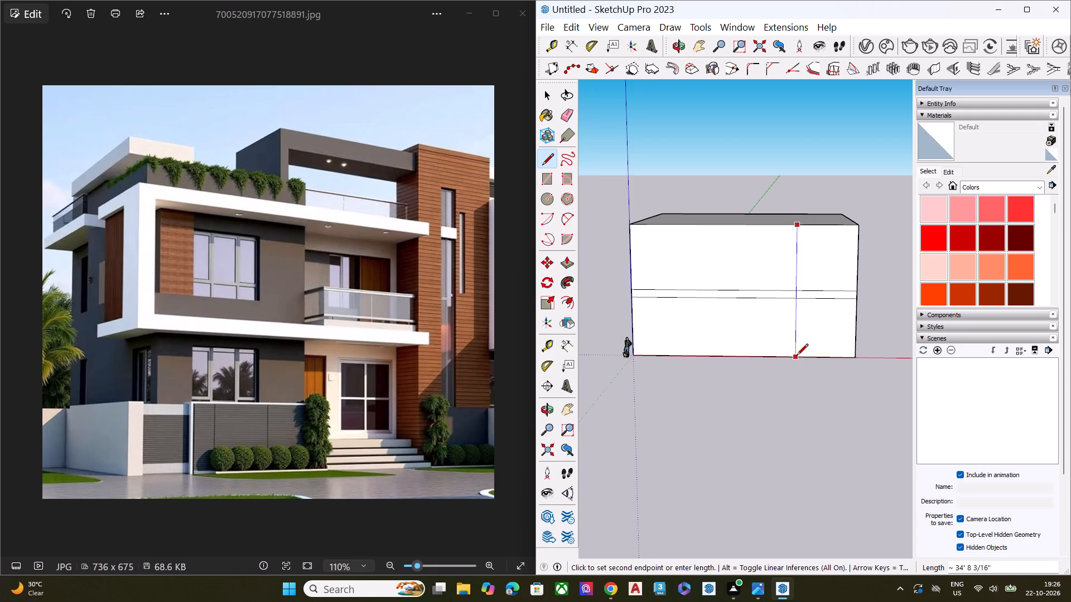
left_click(797, 356)
key("space")
Erase the two slab-band lines inside the narrow end bay of the front face.
scroll(818, 300, "up", 5)
middle_click_drag(807, 281, 805, 261)
scroll(800, 271, "up", 2)
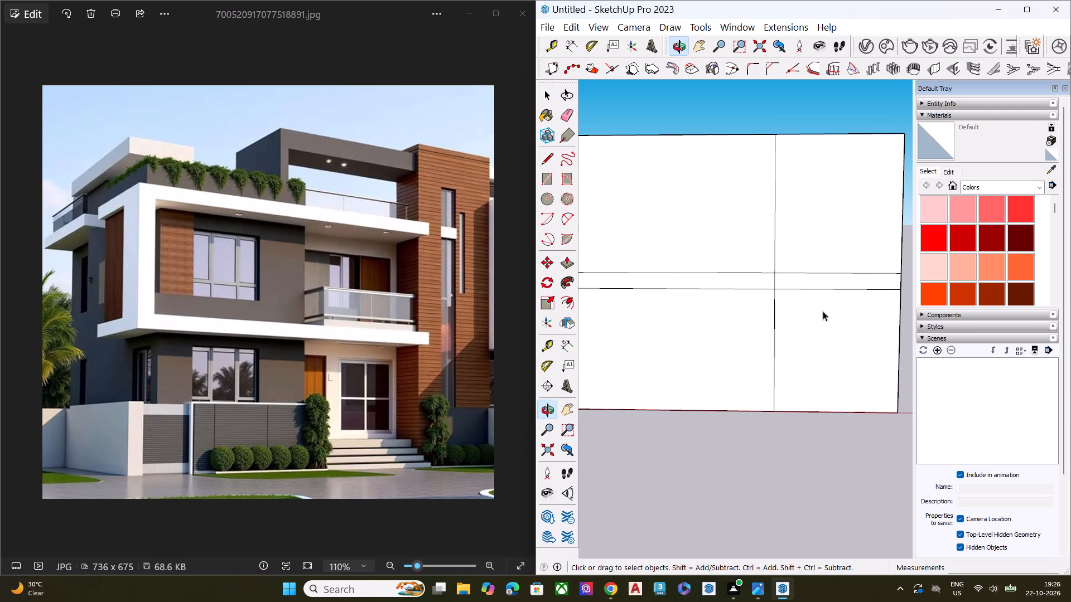
key("e")
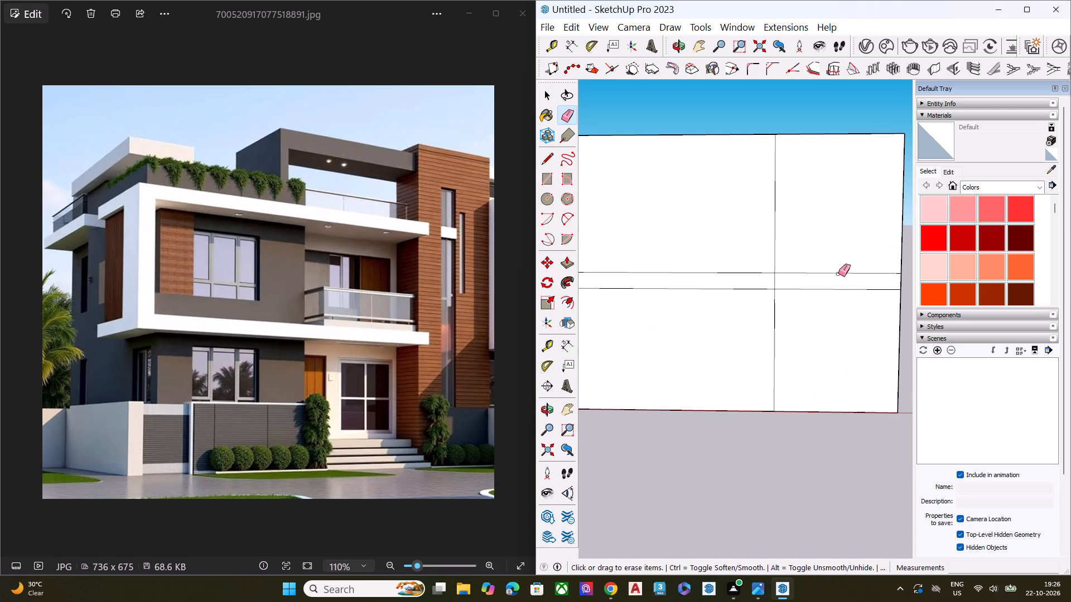
left_click(838, 273)
left_click(839, 289)
Push/Pull the ground-floor front wall inward beneath the slab band, leaving the narrow end bay at full depth.
middle_click_drag(859, 298, 699, 333)
scroll(738, 311, "down", 4)
middle_click_drag(748, 317, 1012, 314)
middle_click_drag(780, 332, 848, 309)
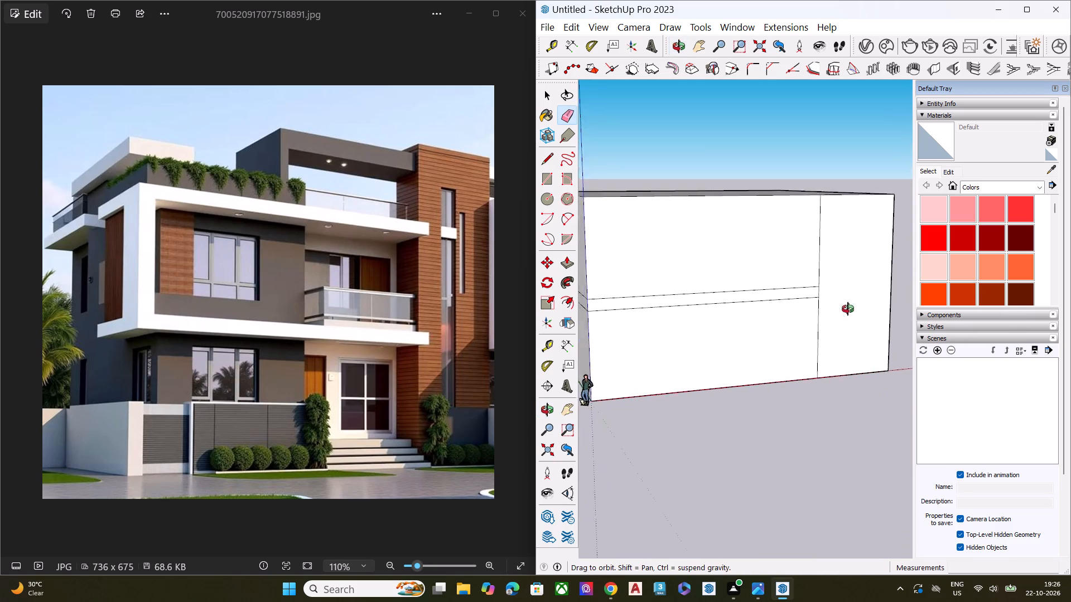
middle_click_drag(848, 309, 923, 300)
middle_click_drag(834, 312, 866, 371)
scroll(863, 372, "up", 1)
key("space")
left_click(752, 367)
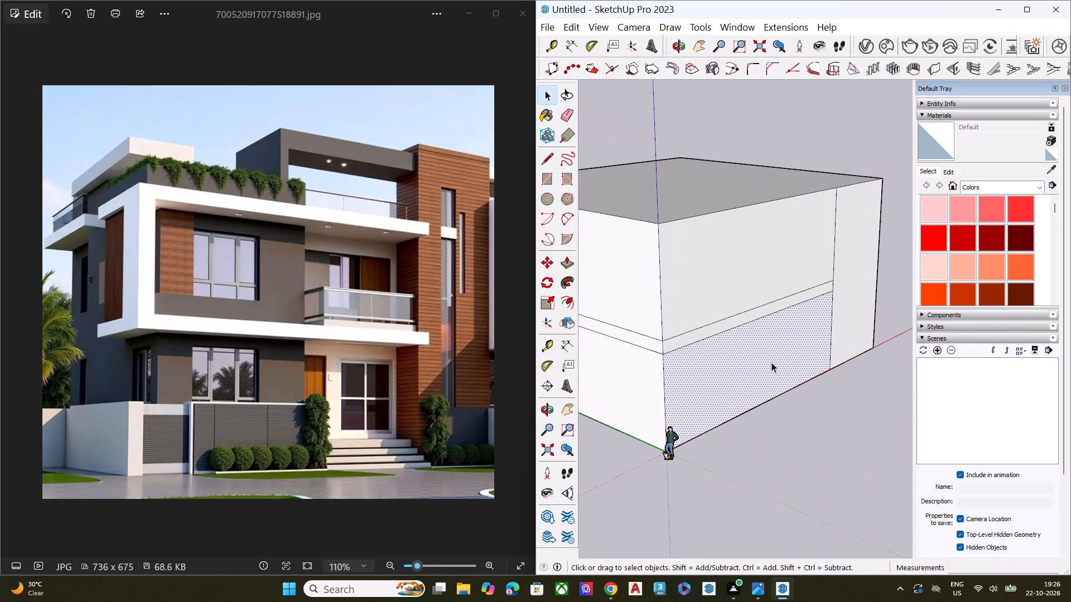
key("p")
left_click(771, 362)
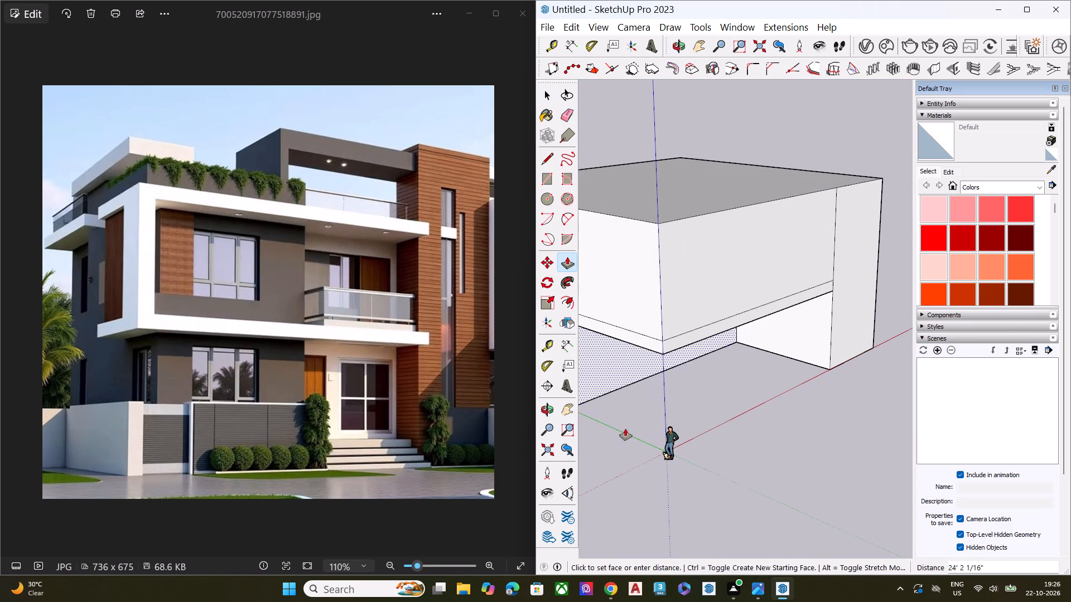
middle_click_drag(686, 383, 877, 317)
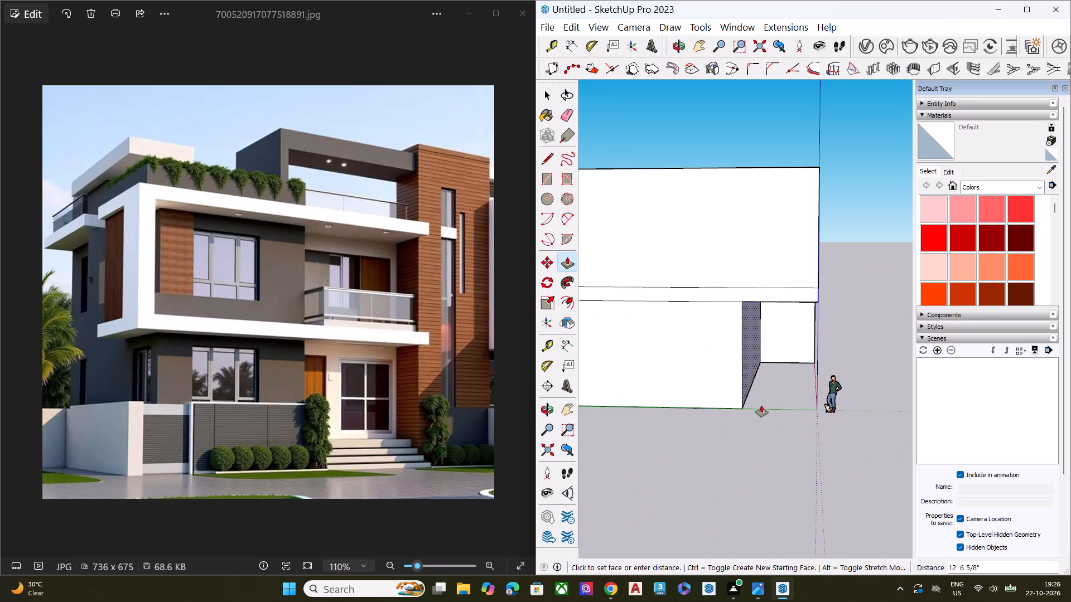
left_click(771, 403)
key("space")
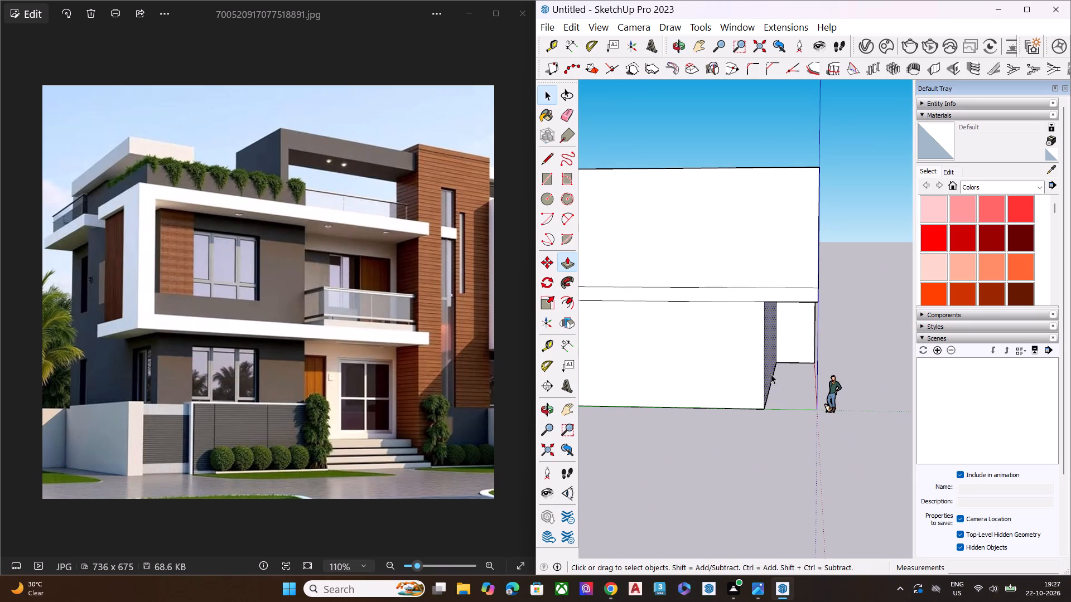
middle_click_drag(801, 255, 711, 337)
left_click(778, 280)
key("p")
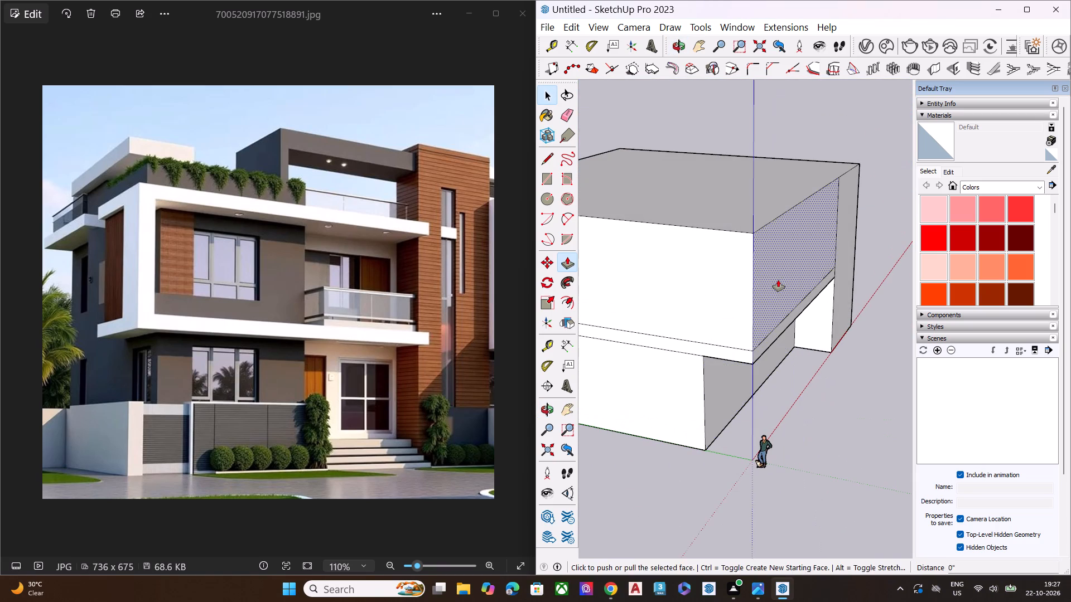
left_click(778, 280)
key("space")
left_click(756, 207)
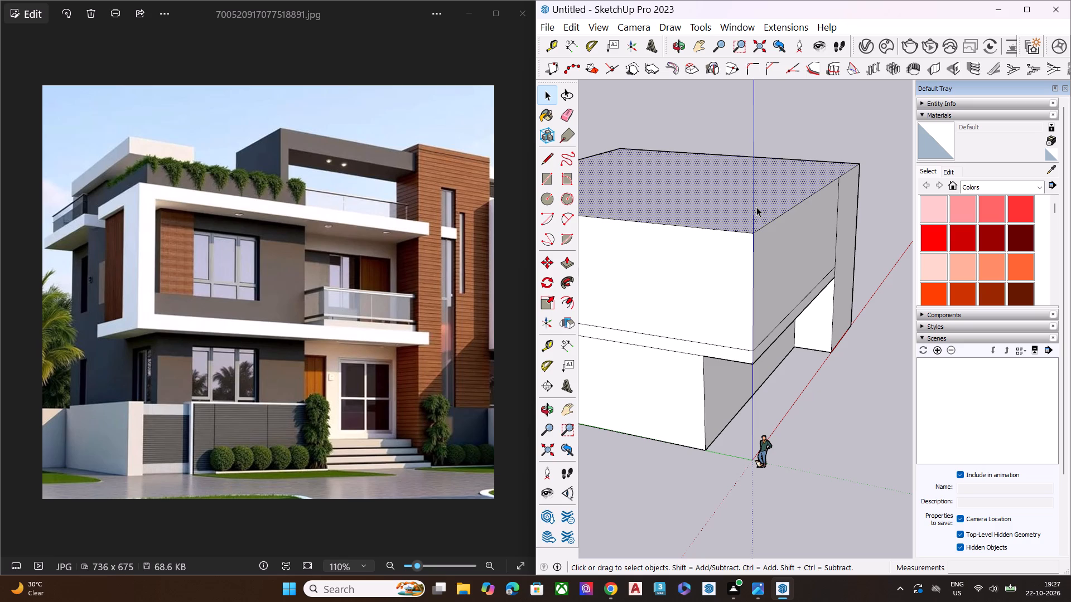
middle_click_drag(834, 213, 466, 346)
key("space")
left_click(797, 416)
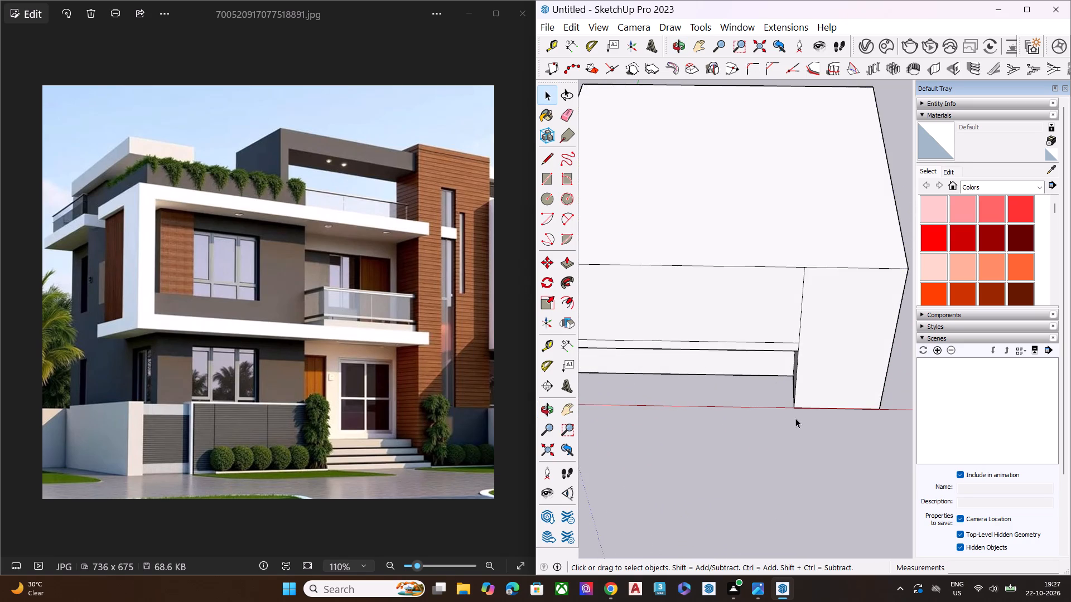
Draw a line across the roof from the top of the end bay's vertical line to the back edge.
middle_click_drag(823, 371, 784, 458)
key("l")
left_click(793, 328)
scroll(794, 349, "down", 1)
scroll(794, 364, "up", 3)
scroll(794, 365, "down", 5)
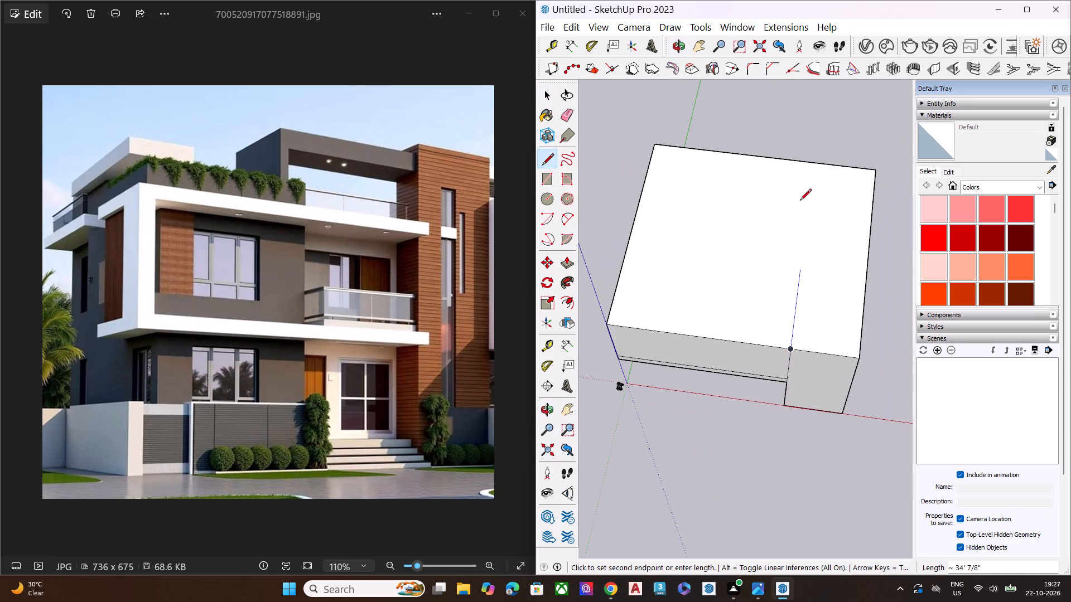
left_click(817, 162)
key("space")
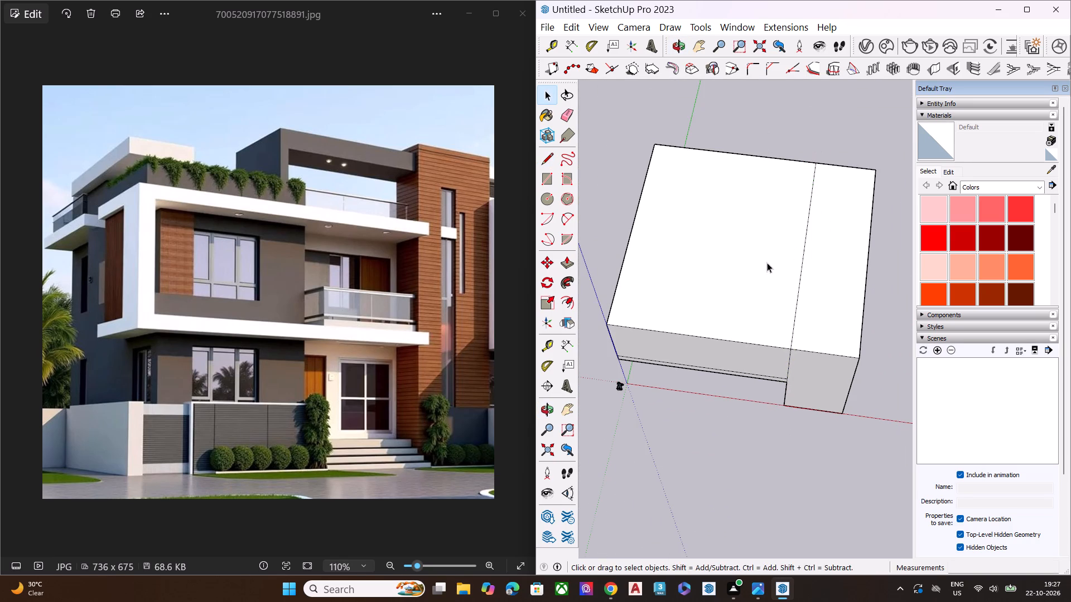
Push/Pull the main roof section beside the full-height end bay up about 2' 5" to form the roof slab.
middle_click_drag(773, 254, 1056, 0)
middle_click_drag(717, 287, 752, 265)
middle_click_drag(712, 233, 725, 345)
scroll(725, 346, "up", 1)
left_click(715, 303)
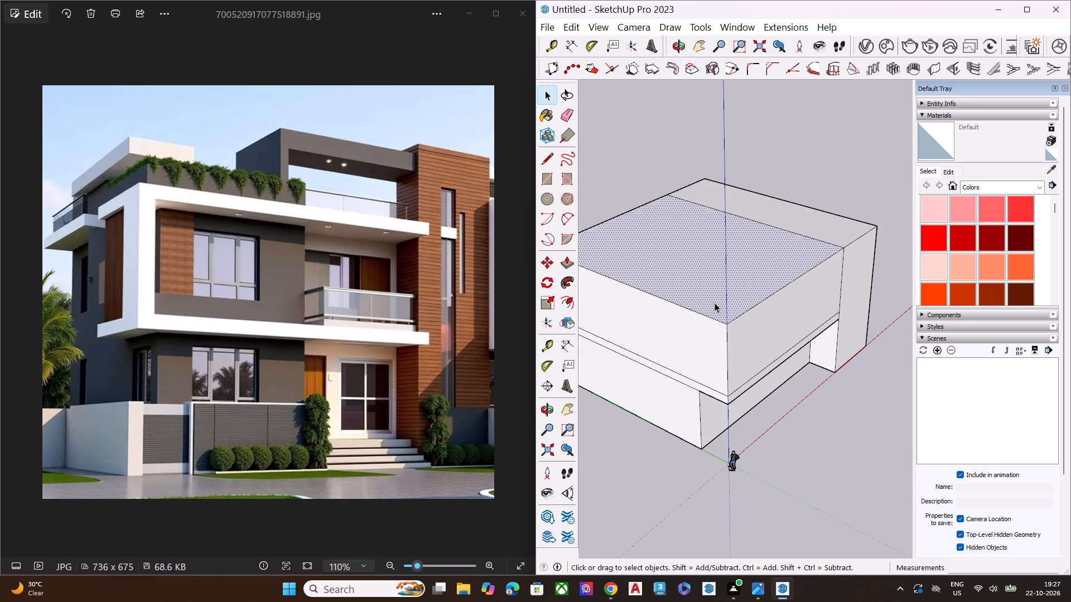
key("p")
left_click(715, 303)
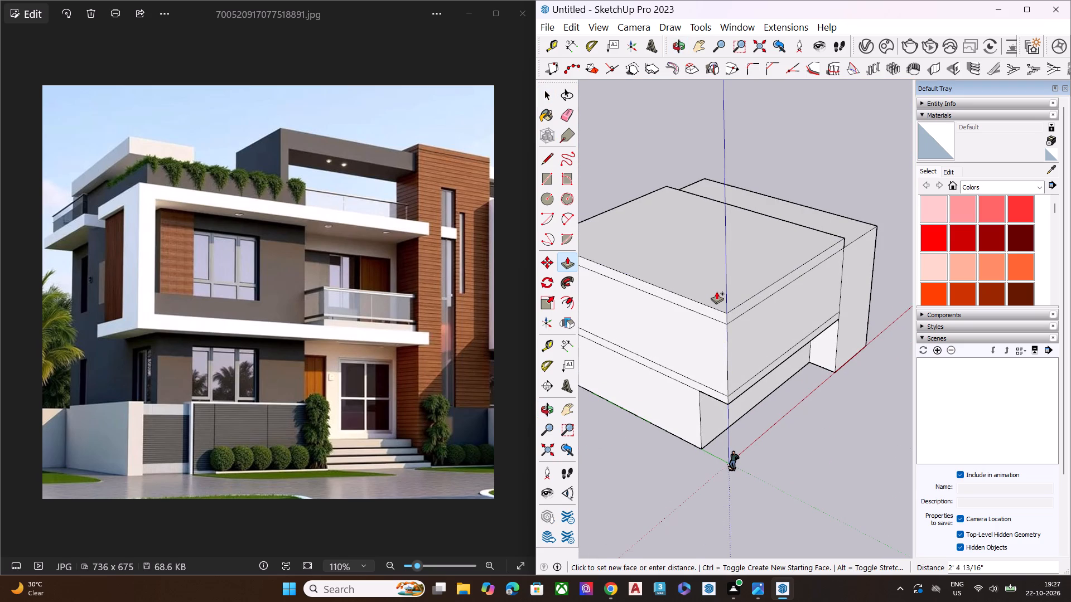
left_click(718, 294)
key("space")
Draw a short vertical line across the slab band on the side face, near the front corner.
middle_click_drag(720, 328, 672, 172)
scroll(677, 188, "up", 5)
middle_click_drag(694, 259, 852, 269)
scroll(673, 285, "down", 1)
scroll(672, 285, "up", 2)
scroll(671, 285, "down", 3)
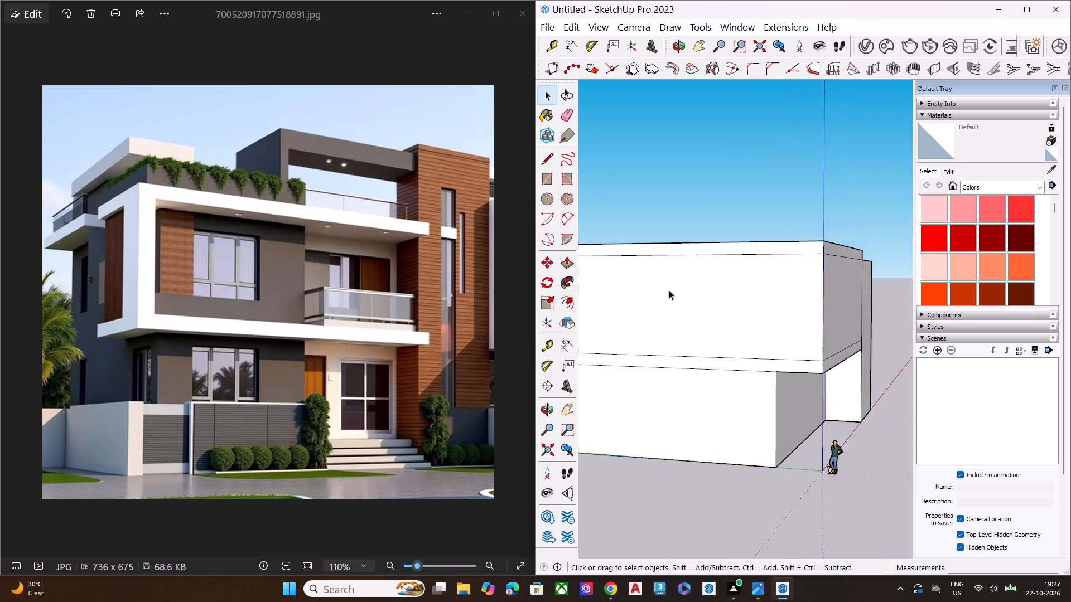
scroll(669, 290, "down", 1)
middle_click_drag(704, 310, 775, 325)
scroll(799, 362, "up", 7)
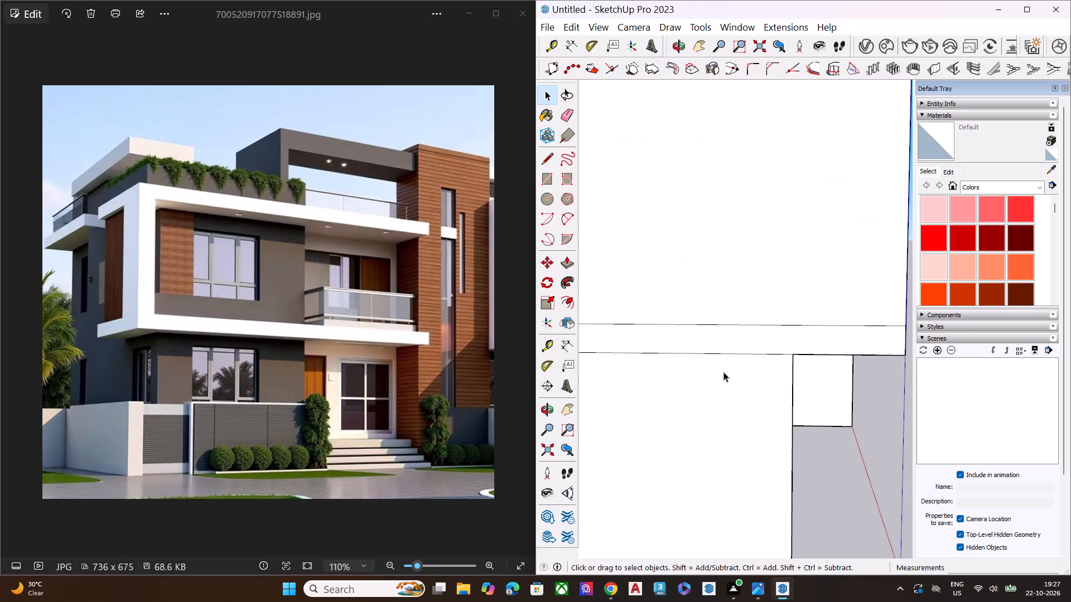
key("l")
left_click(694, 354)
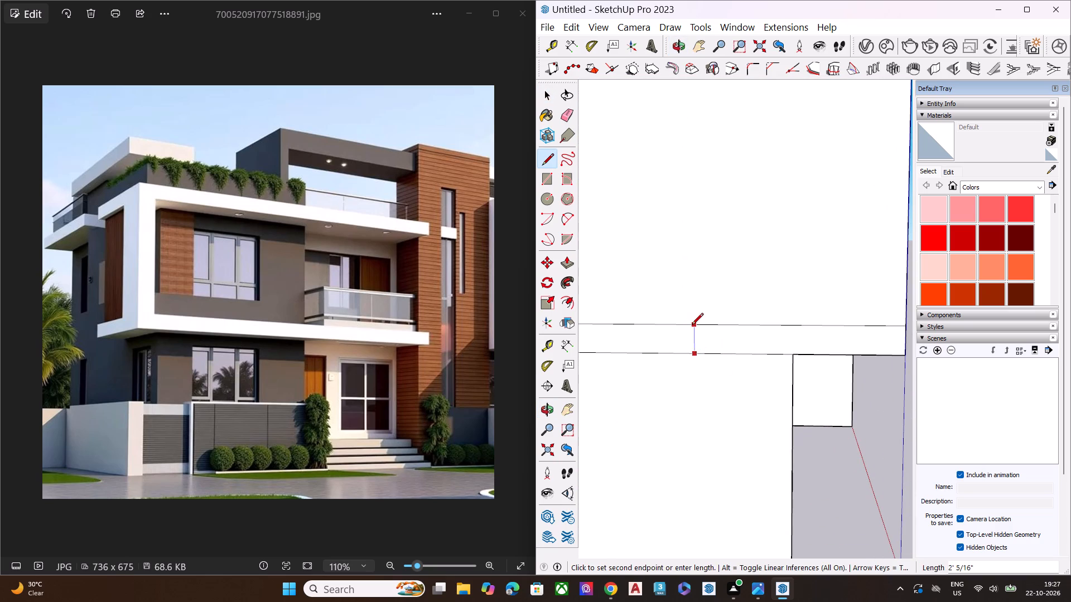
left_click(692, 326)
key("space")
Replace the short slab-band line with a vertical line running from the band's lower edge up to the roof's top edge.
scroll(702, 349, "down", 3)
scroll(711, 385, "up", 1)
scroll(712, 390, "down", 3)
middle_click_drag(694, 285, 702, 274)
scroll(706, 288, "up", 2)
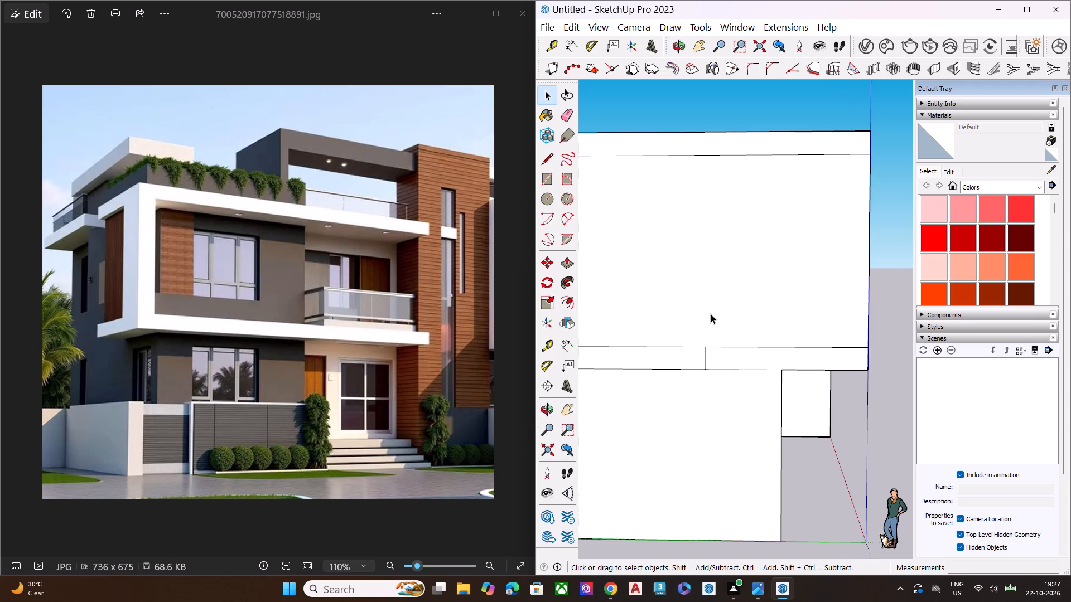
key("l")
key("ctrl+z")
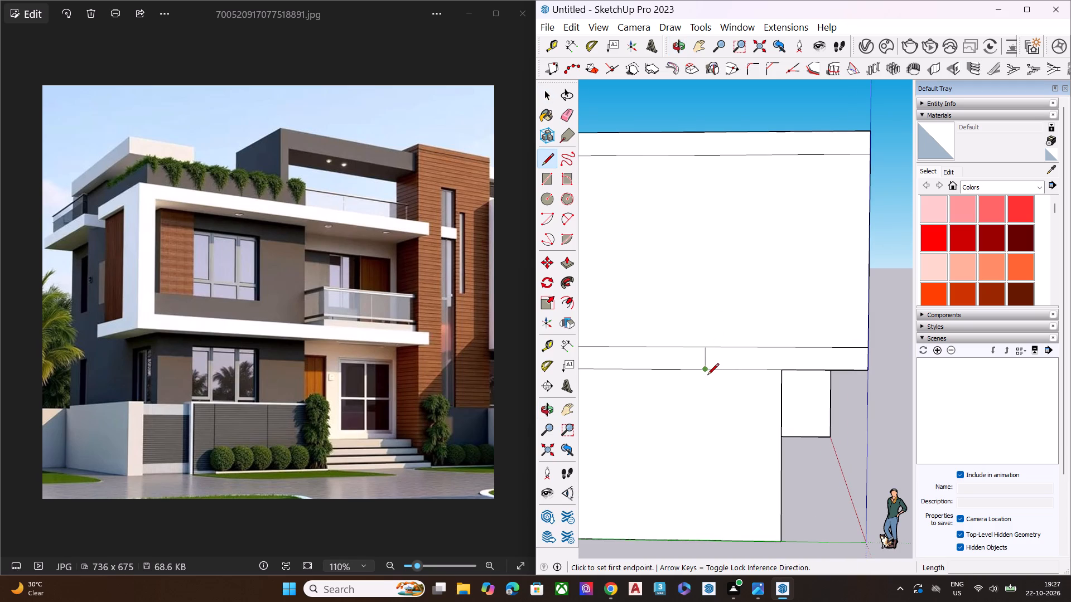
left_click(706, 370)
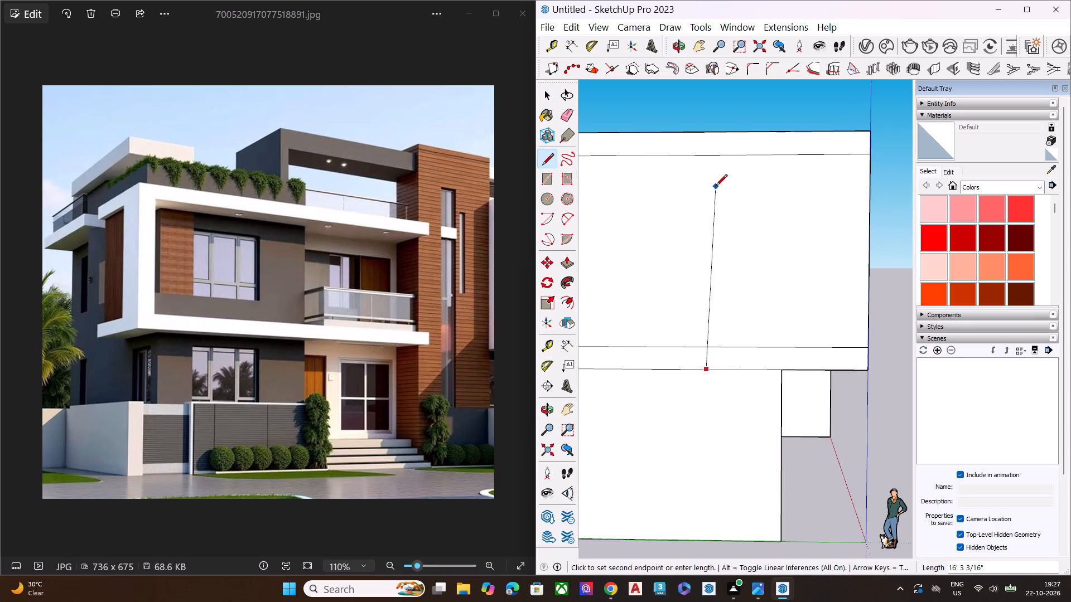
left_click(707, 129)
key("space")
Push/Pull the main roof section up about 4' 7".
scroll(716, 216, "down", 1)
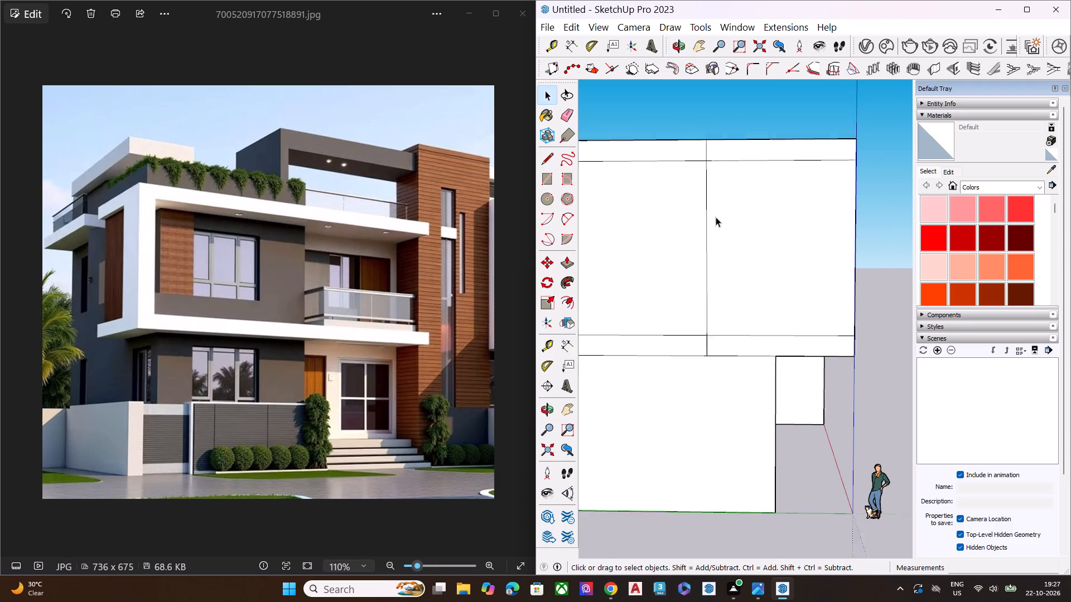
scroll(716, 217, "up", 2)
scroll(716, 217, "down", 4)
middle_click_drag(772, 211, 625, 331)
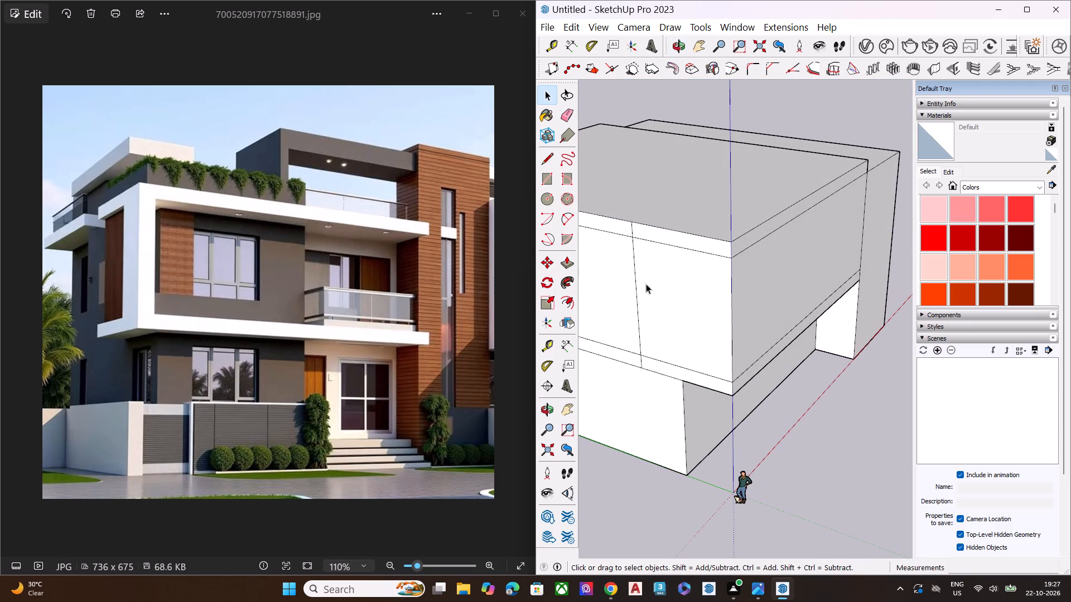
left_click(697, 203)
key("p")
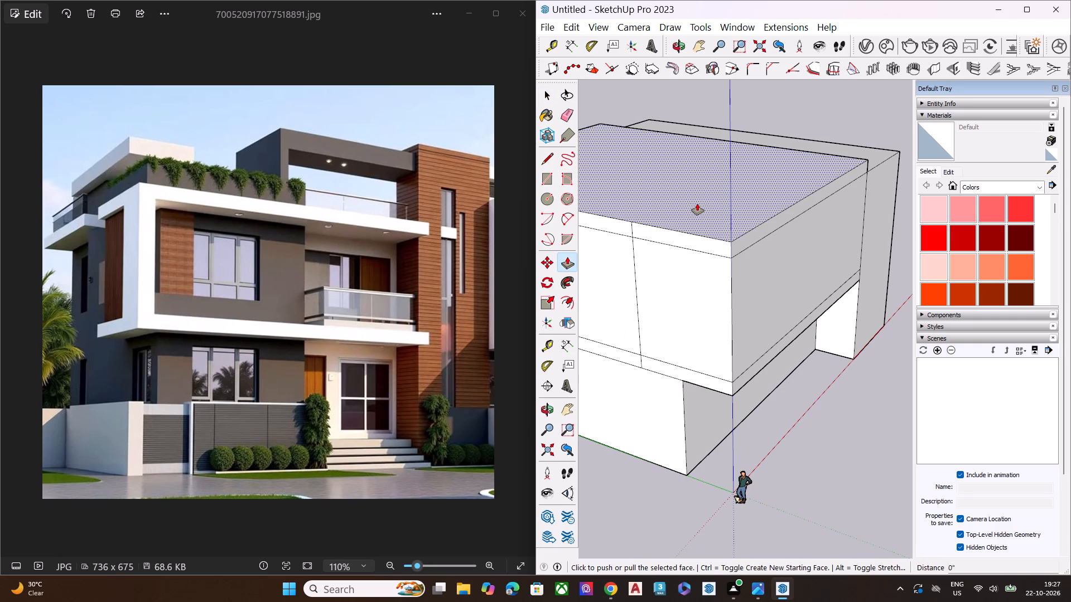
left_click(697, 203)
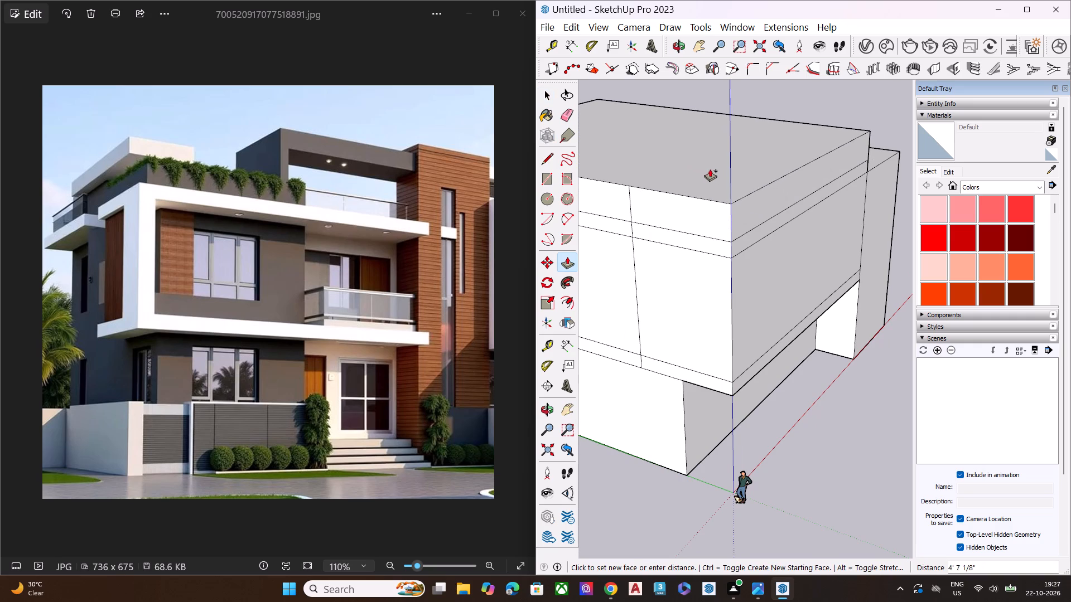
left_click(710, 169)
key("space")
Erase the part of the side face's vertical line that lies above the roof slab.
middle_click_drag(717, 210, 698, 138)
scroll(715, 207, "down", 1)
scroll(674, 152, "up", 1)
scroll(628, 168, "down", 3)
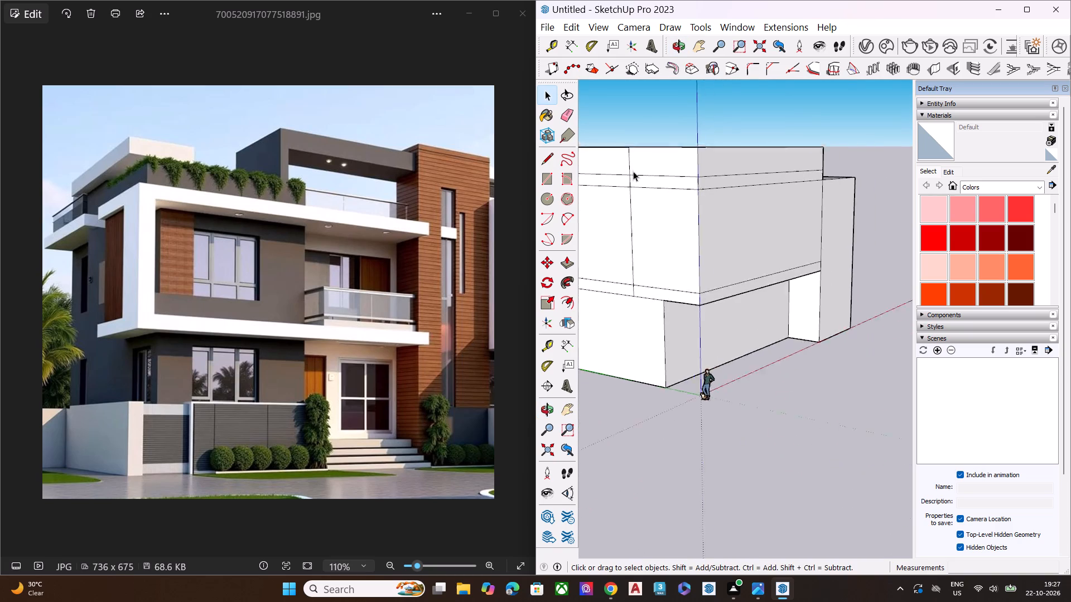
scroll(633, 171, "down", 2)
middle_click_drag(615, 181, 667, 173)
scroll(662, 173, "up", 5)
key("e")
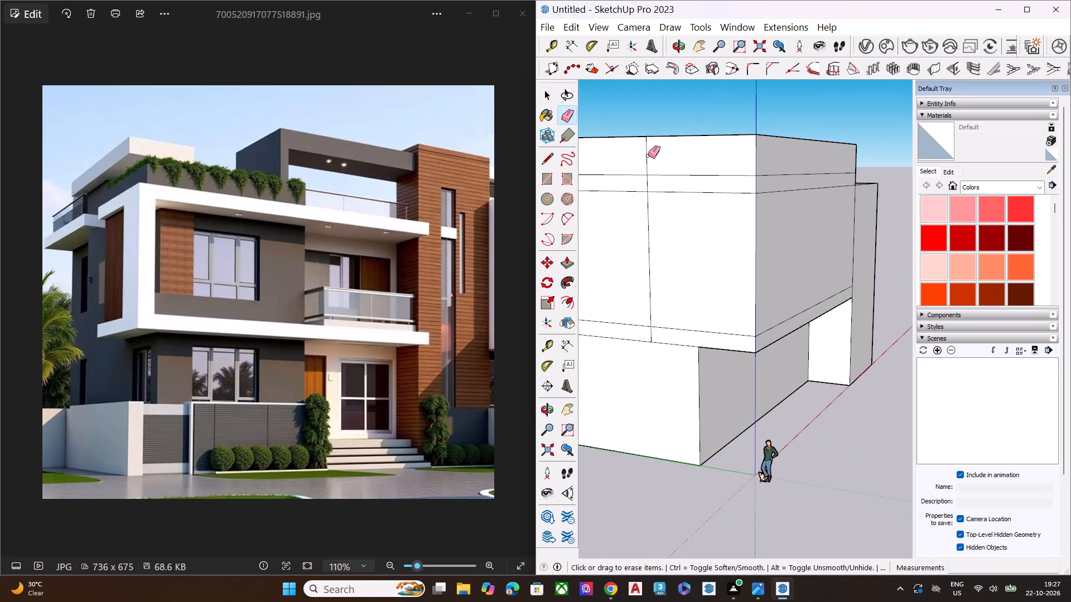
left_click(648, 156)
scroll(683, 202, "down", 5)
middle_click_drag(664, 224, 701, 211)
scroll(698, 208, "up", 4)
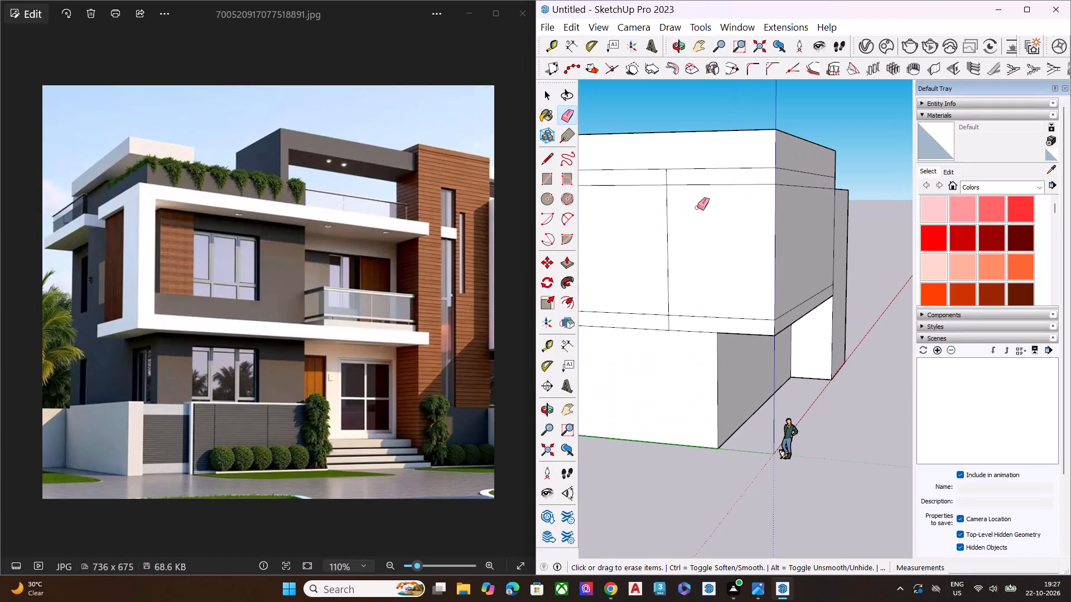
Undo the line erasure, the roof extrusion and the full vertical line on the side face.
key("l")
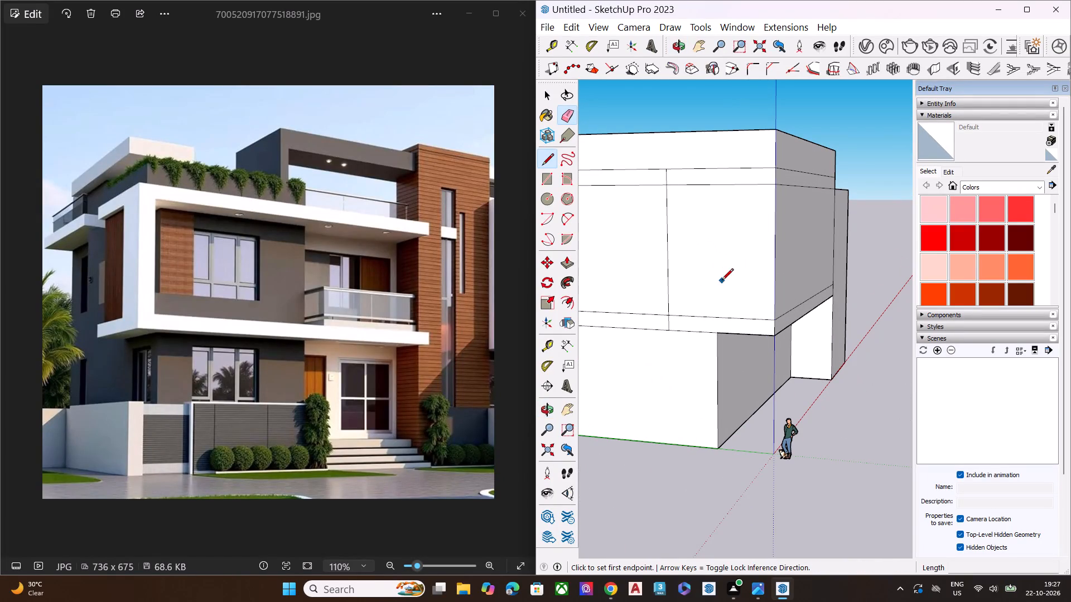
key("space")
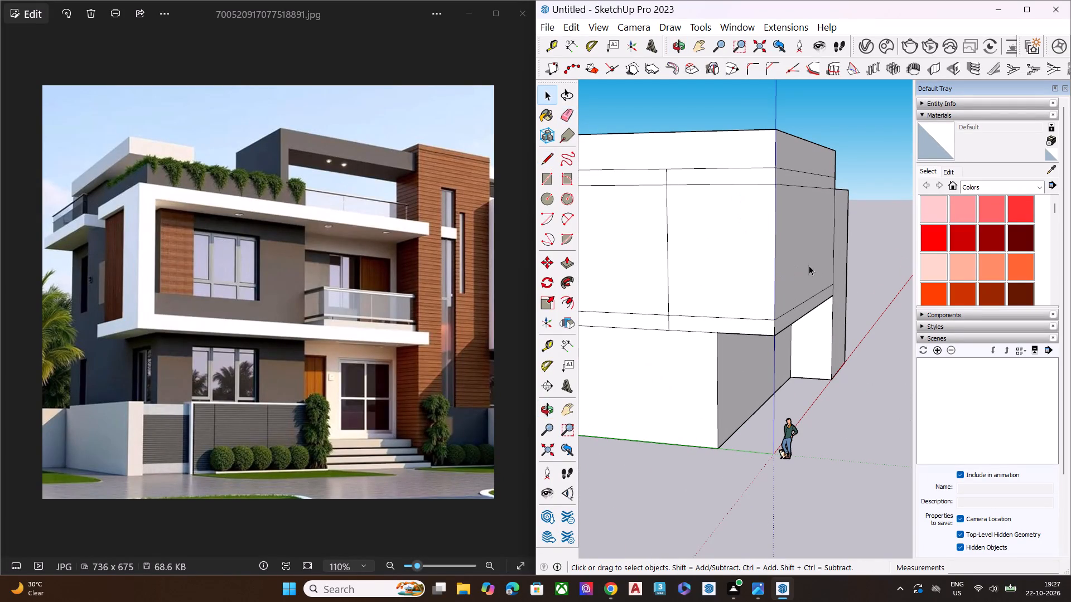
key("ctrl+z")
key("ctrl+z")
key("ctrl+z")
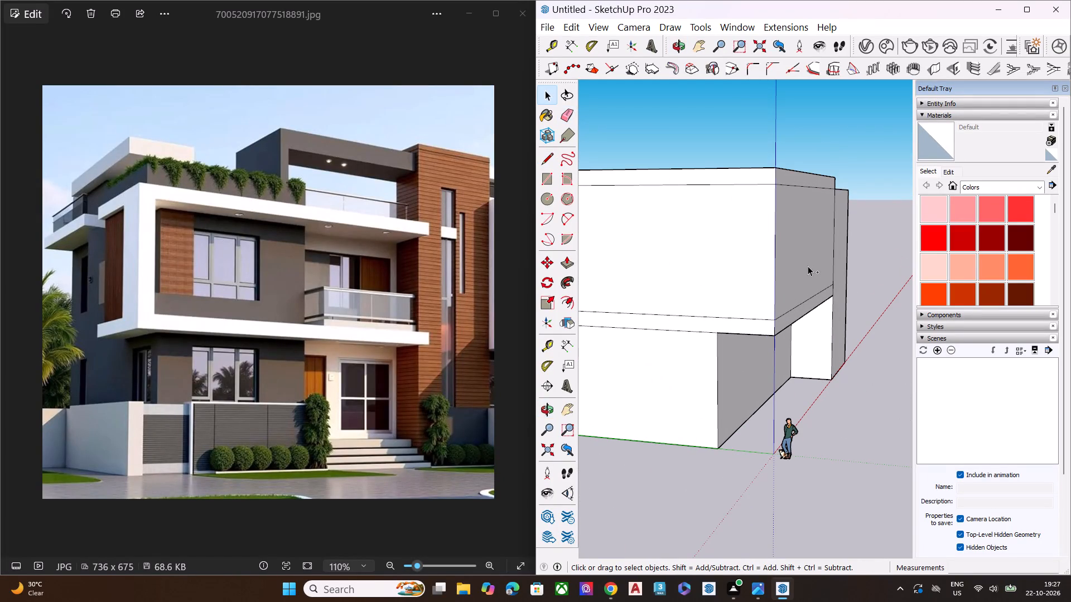
Push/Pull the first-floor front wall inward about 7' 8", level with the recessed ground-floor wall.
key("space")
left_click(798, 260)
key("p")
left_click(795, 260)
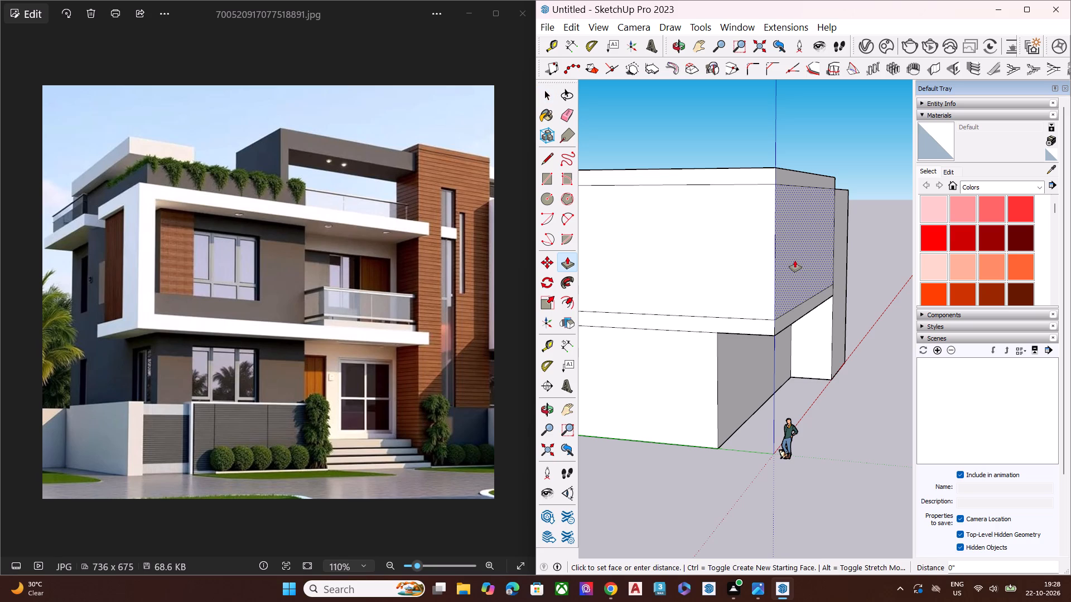
left_click(718, 351)
key("space")
Draw a vertical line about 2' 4" long across the slab band on the side face, just behind the recessed front wall.
middle_click_drag(728, 332, 787, 330)
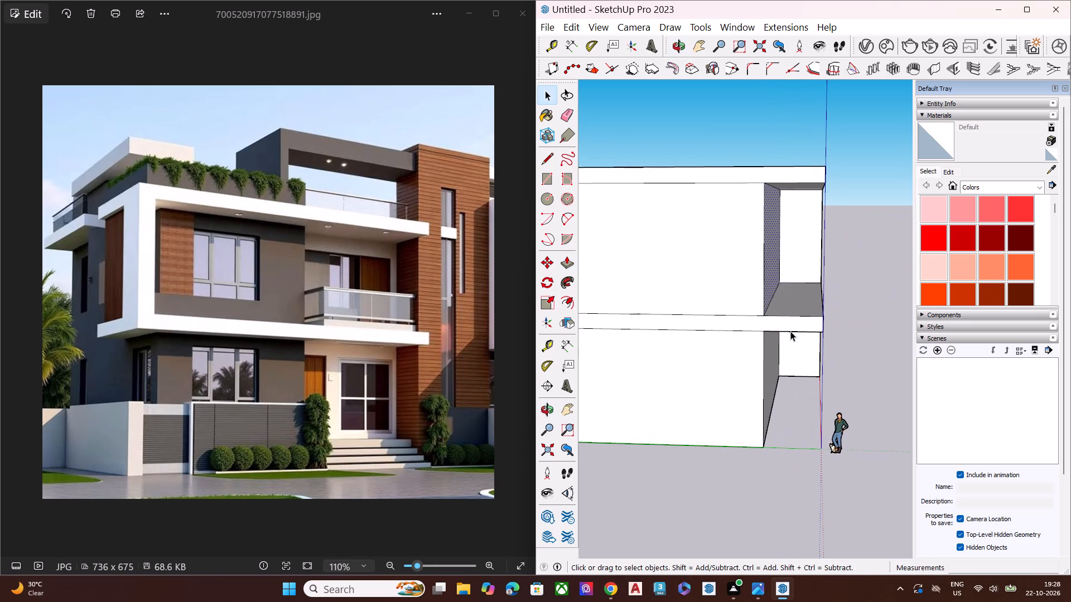
scroll(732, 318, "up", 3)
key("l")
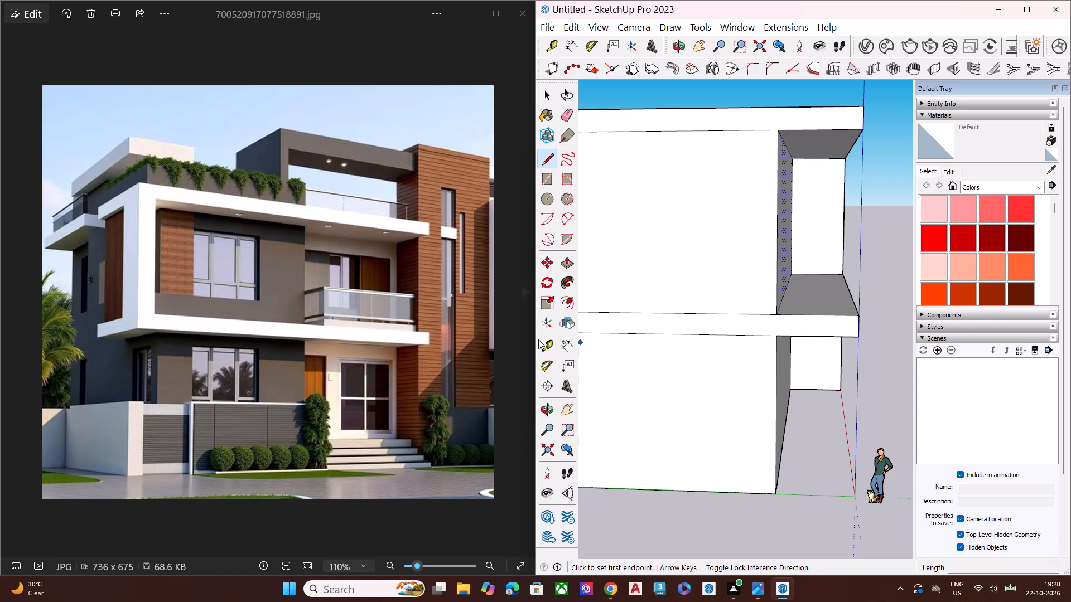
left_click(741, 314)
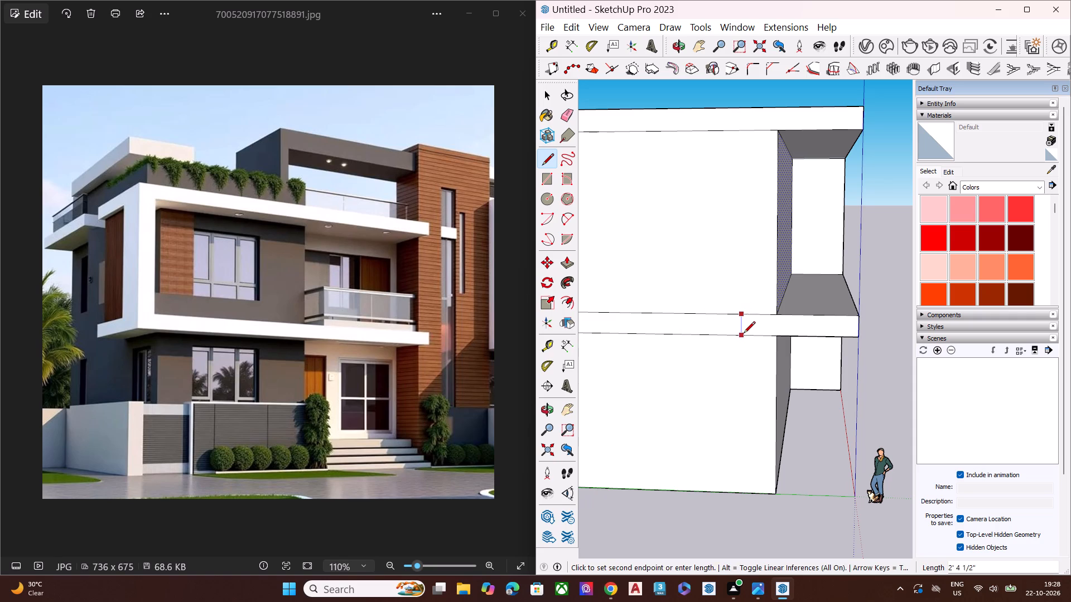
left_click(744, 334)
key("space")
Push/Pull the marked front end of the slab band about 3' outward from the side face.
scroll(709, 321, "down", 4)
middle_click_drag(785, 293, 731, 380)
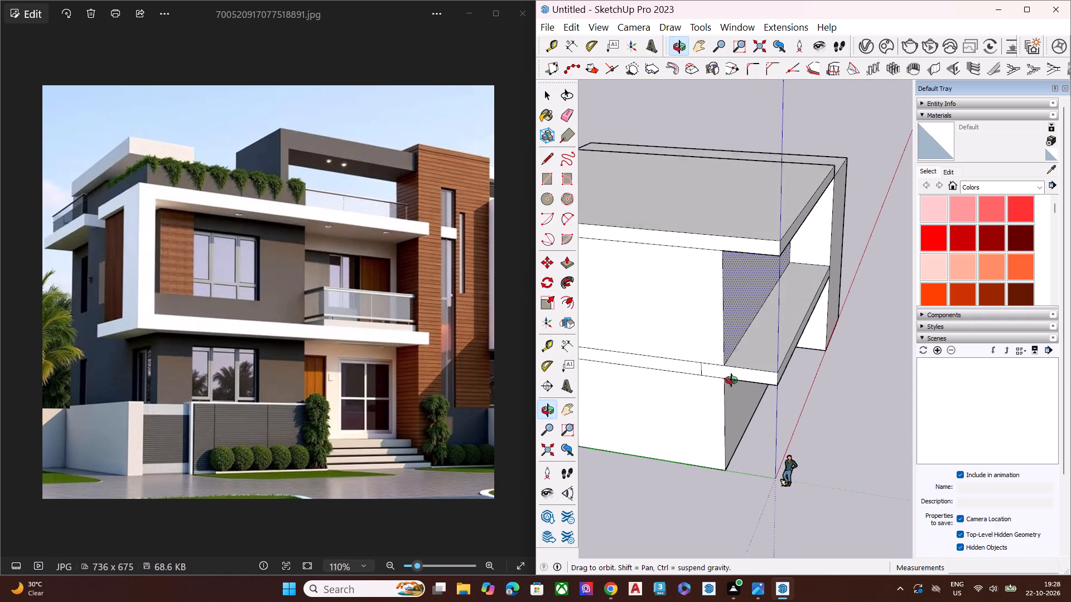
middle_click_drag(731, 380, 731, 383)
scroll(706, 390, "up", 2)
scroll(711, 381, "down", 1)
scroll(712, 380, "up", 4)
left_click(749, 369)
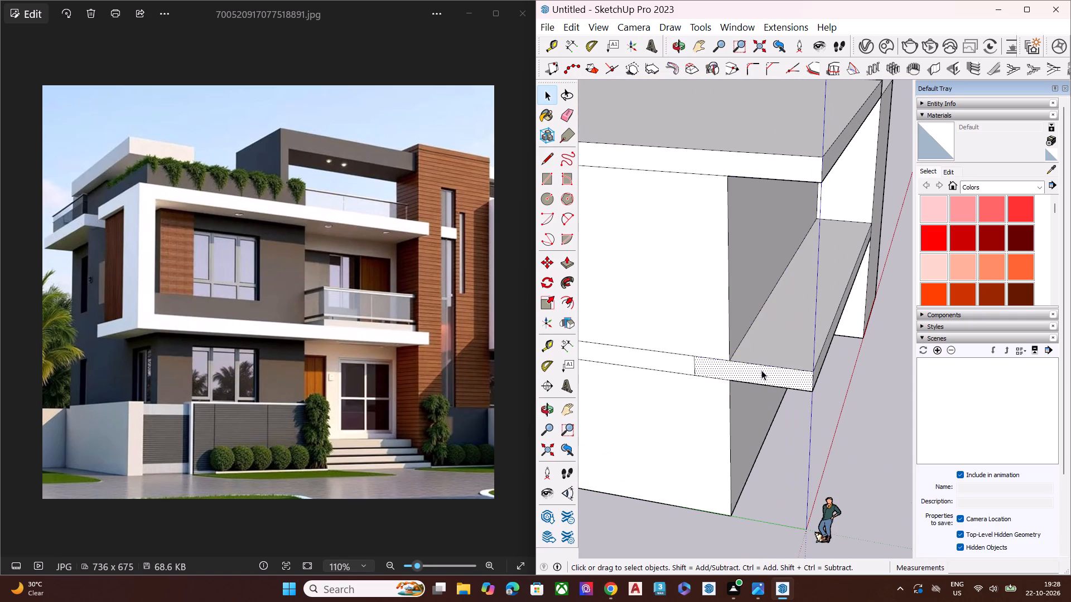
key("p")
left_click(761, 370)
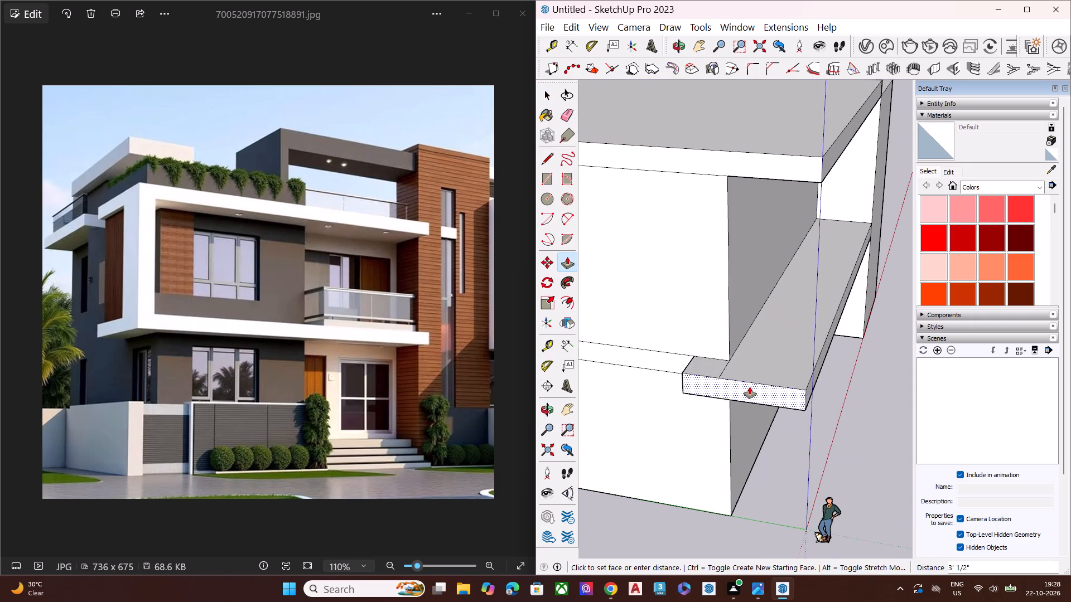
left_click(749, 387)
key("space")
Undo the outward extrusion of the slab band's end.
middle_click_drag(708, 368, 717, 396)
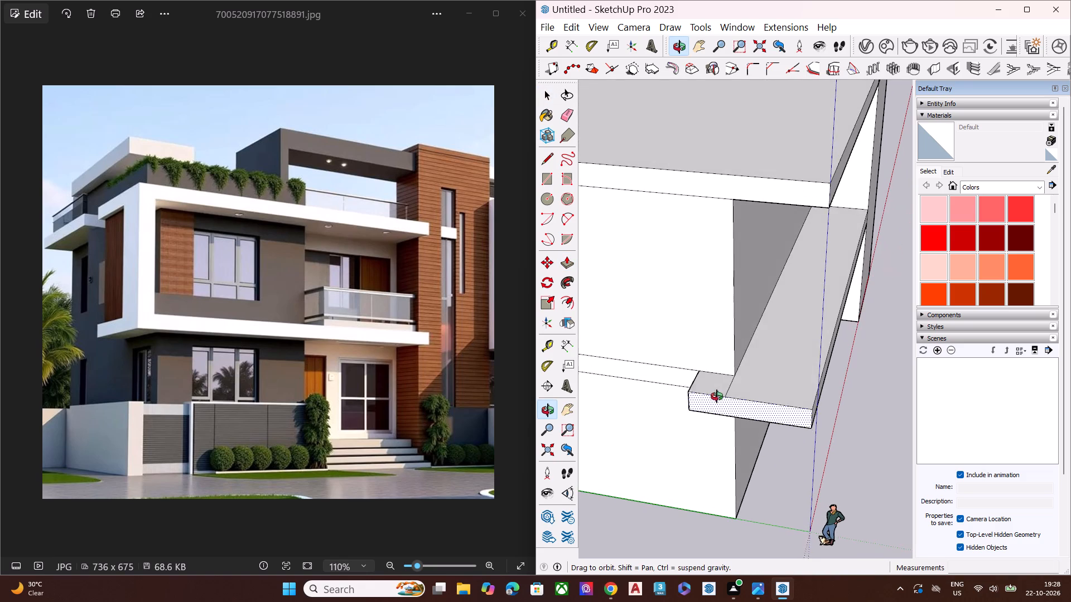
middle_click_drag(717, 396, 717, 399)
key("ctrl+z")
Draw a short vertical line across the roof slab's edge on the side face, aligned above the slab-band line.
key("l")
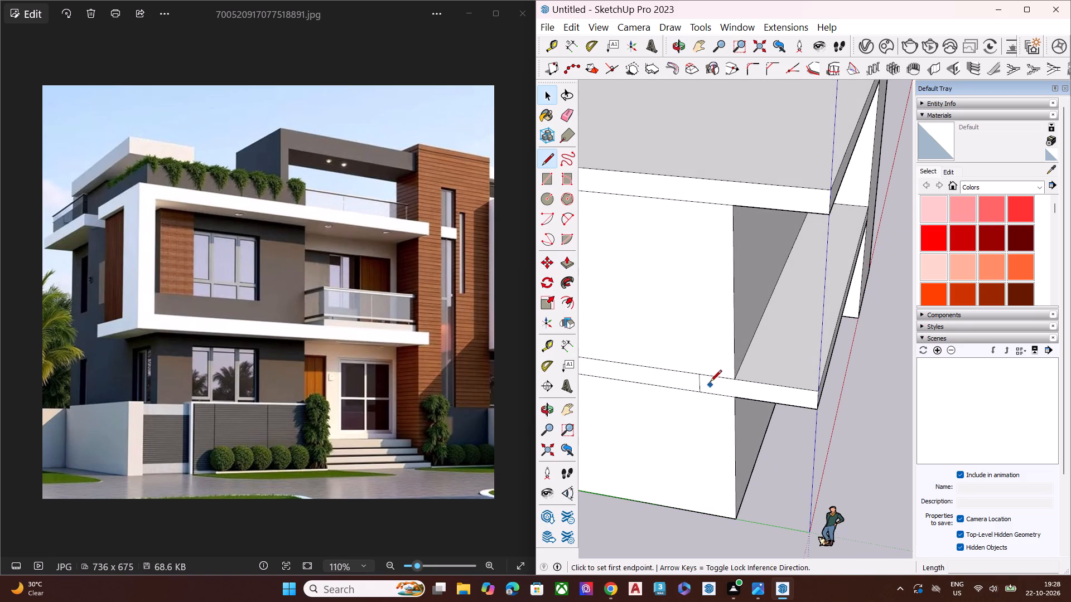
left_click(692, 203)
left_click(696, 179)
key("space")
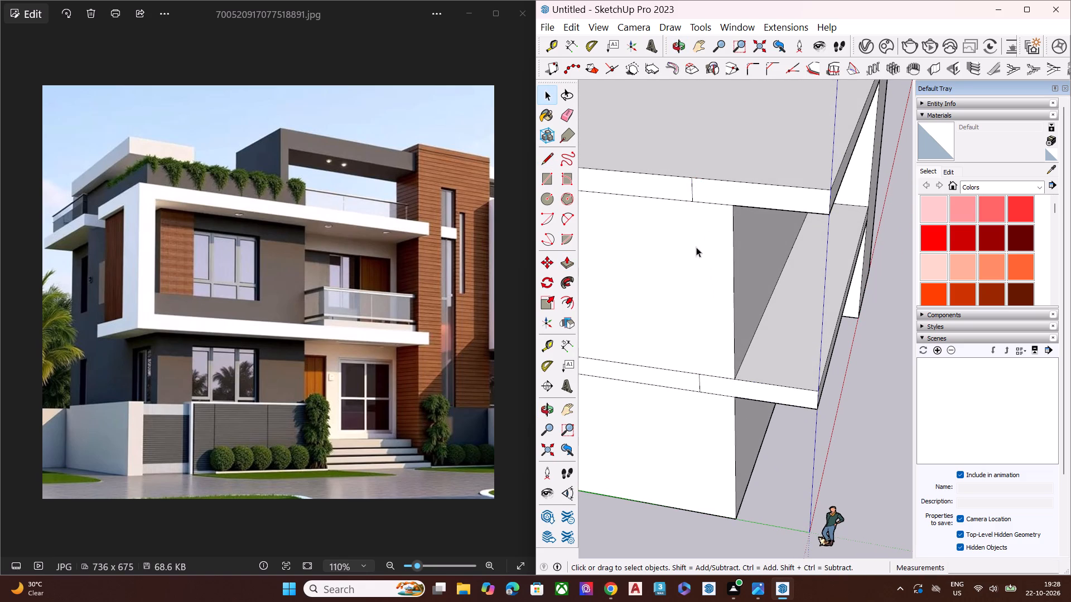
Push/Pull the main roof section up about 4' 9" above the roof slab, leaving the end bay at its height.
scroll(694, 287, "down", 1)
scroll(694, 296, "up", 1)
scroll(694, 297, "down", 1)
scroll(694, 298, "up", 1)
scroll(695, 305, "down", 4)
middle_click_drag(718, 335, 682, 334)
double_click(708, 183)
key("p")
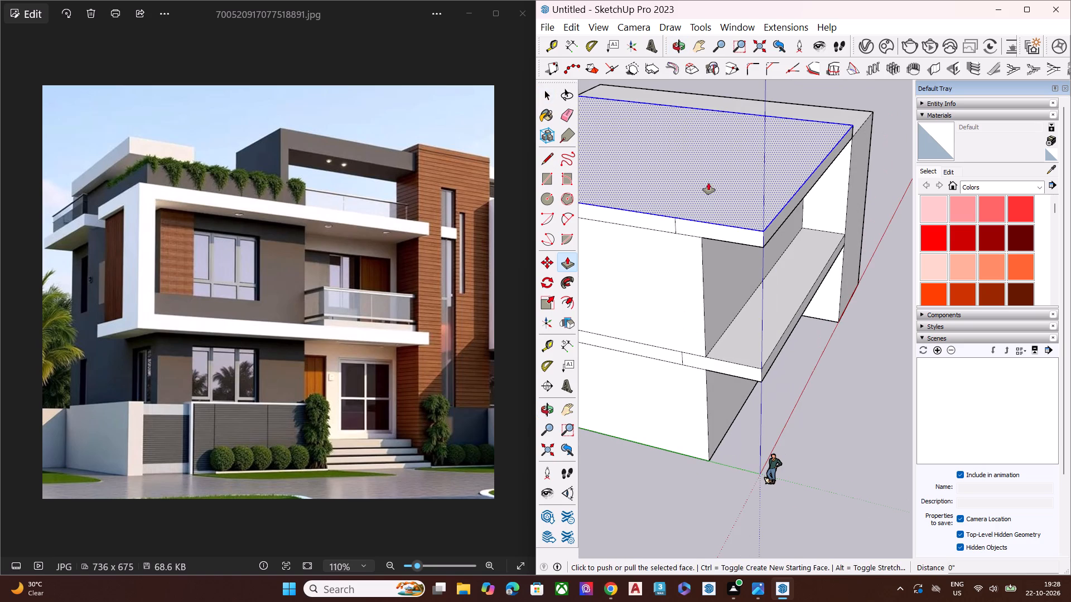
left_click(708, 183)
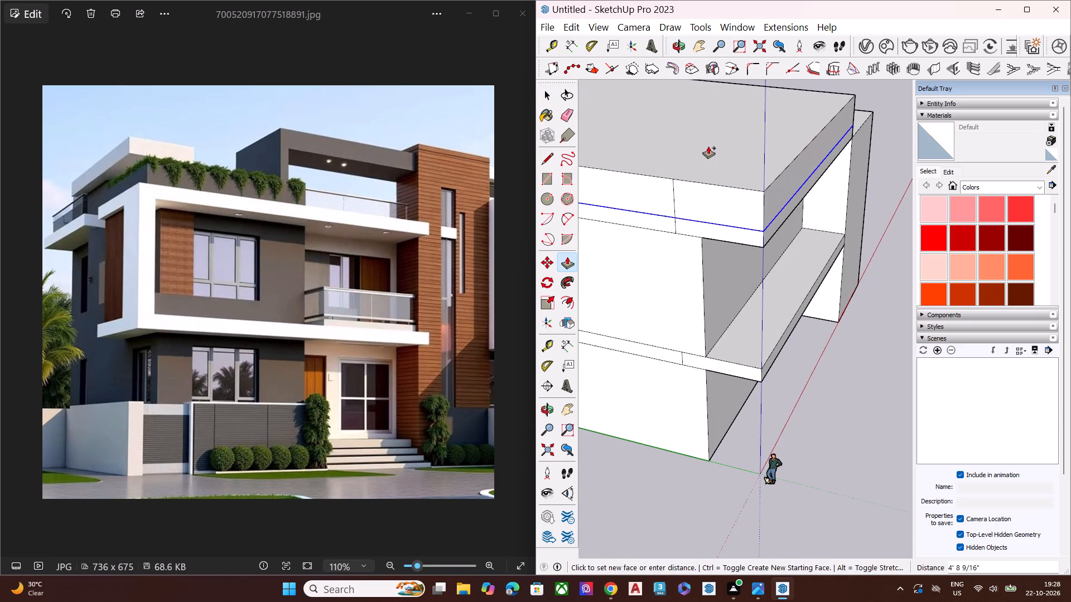
left_click(708, 147)
key("space")
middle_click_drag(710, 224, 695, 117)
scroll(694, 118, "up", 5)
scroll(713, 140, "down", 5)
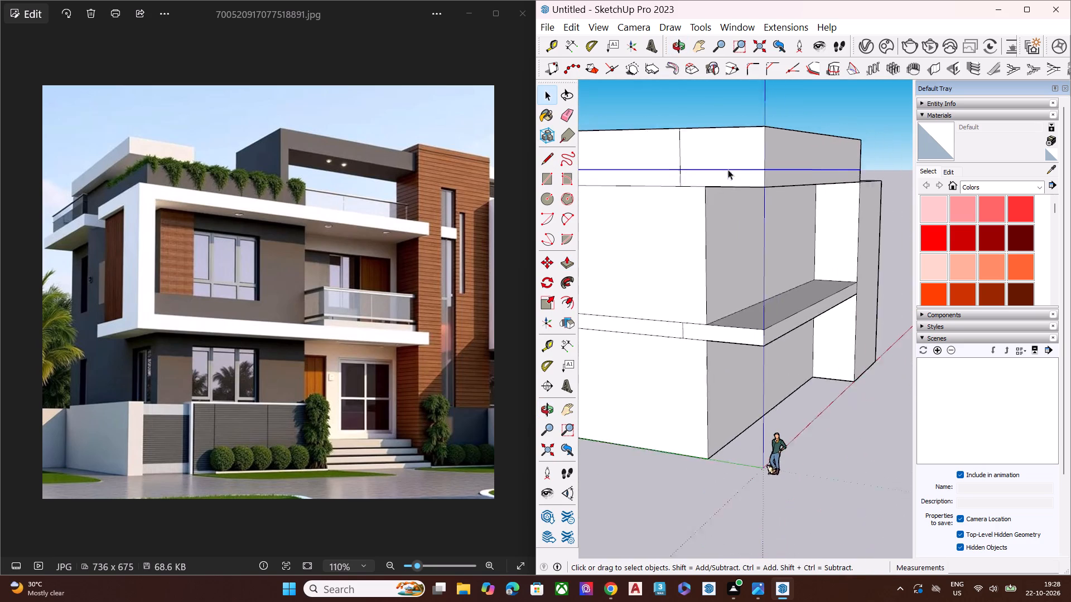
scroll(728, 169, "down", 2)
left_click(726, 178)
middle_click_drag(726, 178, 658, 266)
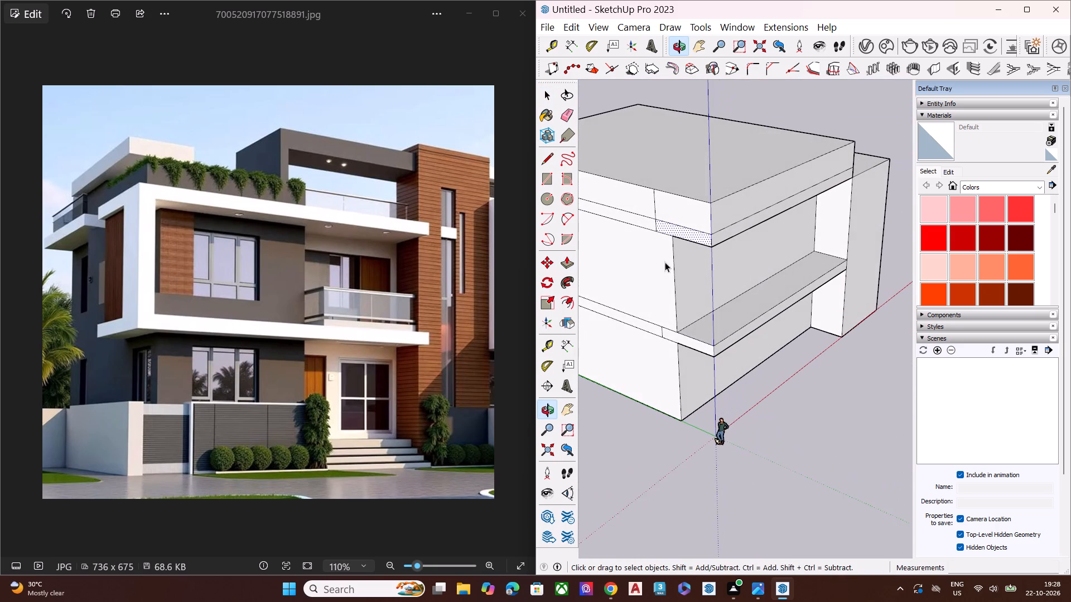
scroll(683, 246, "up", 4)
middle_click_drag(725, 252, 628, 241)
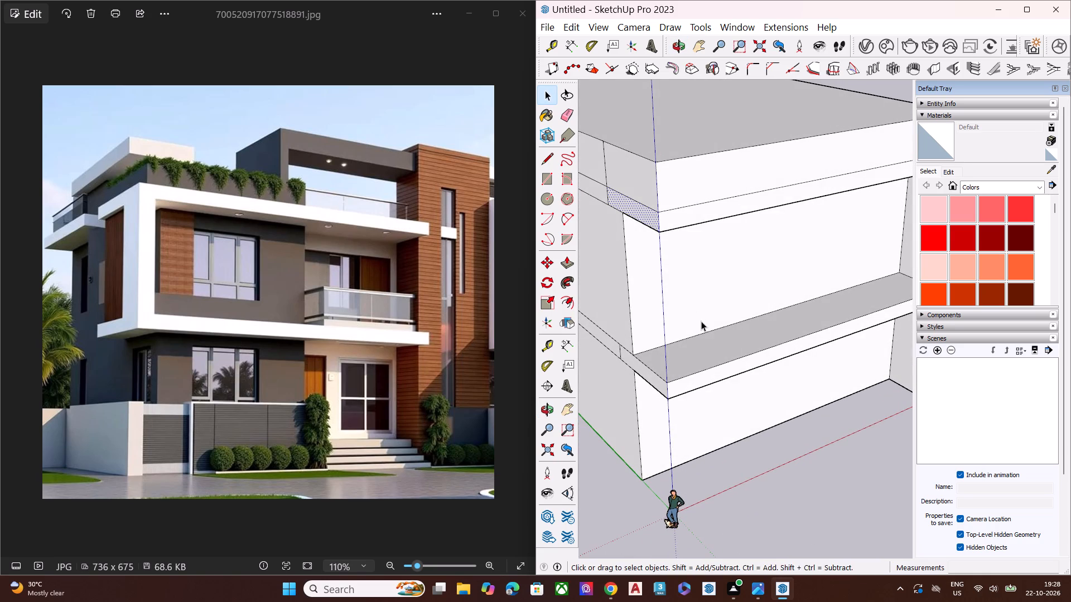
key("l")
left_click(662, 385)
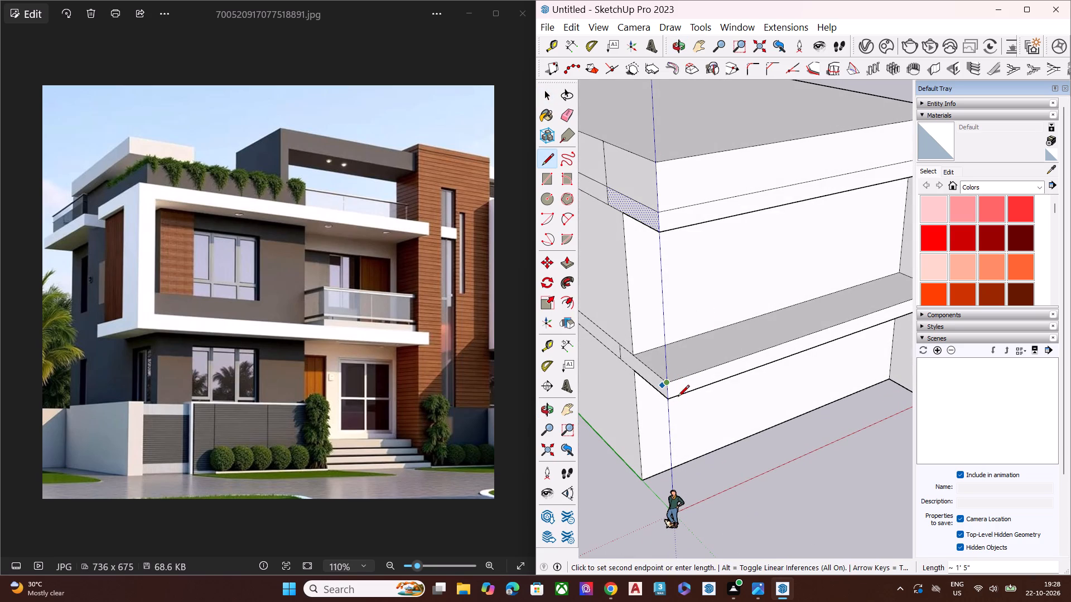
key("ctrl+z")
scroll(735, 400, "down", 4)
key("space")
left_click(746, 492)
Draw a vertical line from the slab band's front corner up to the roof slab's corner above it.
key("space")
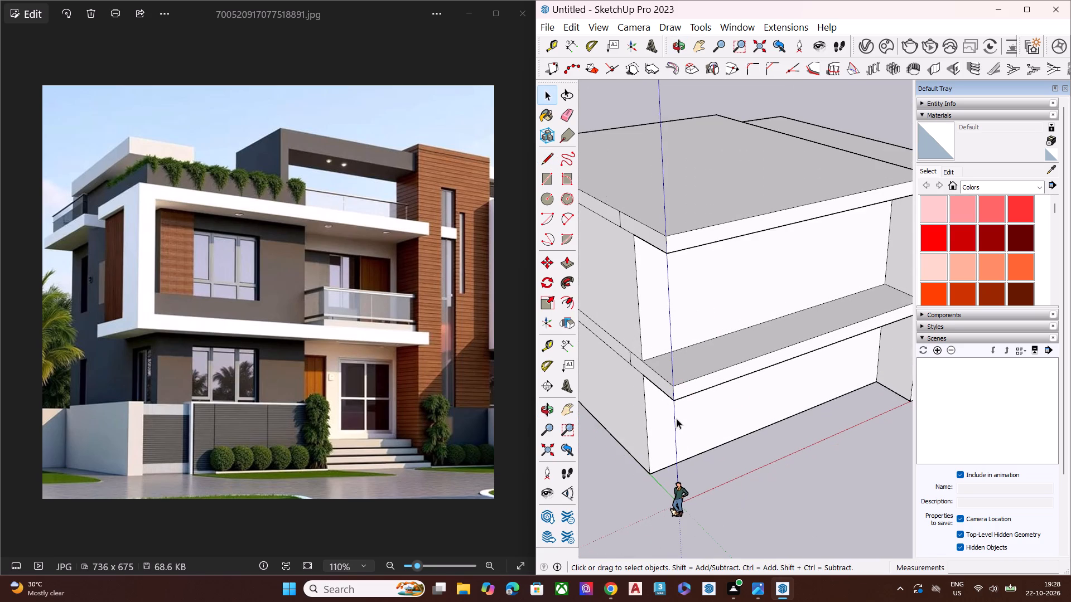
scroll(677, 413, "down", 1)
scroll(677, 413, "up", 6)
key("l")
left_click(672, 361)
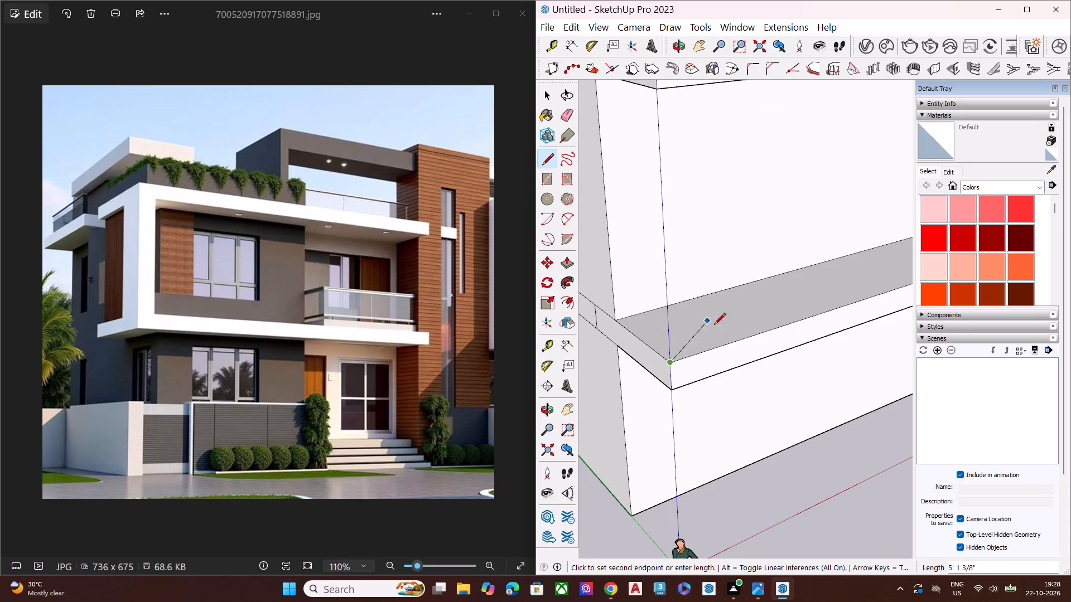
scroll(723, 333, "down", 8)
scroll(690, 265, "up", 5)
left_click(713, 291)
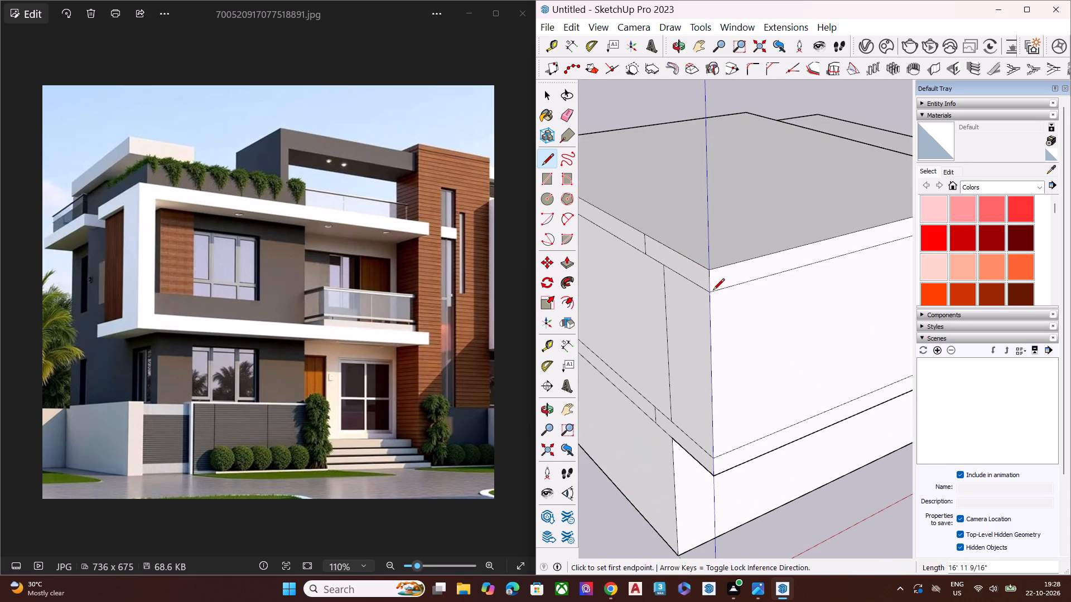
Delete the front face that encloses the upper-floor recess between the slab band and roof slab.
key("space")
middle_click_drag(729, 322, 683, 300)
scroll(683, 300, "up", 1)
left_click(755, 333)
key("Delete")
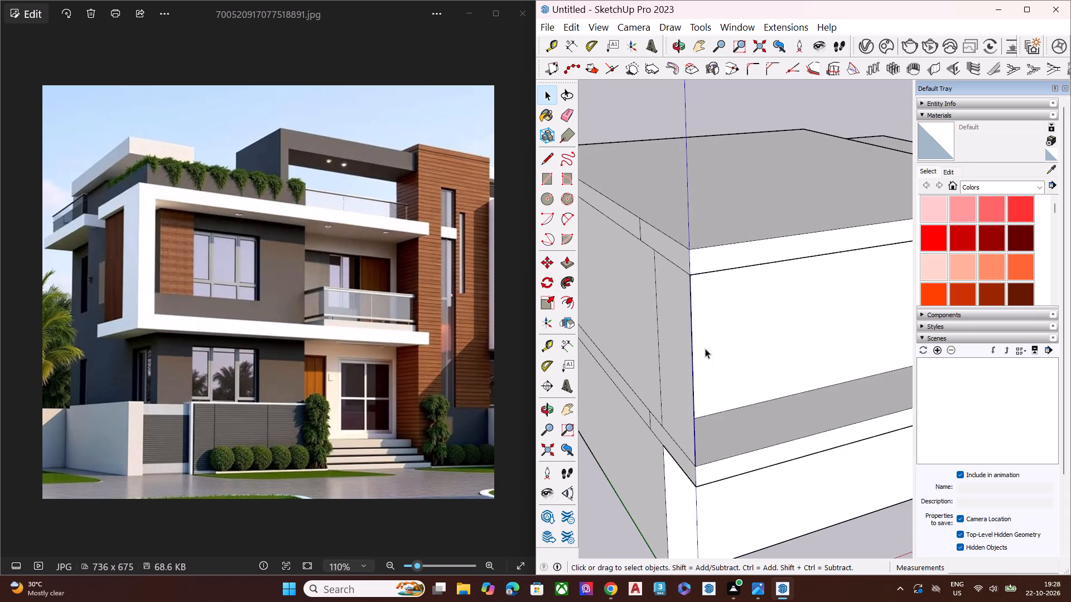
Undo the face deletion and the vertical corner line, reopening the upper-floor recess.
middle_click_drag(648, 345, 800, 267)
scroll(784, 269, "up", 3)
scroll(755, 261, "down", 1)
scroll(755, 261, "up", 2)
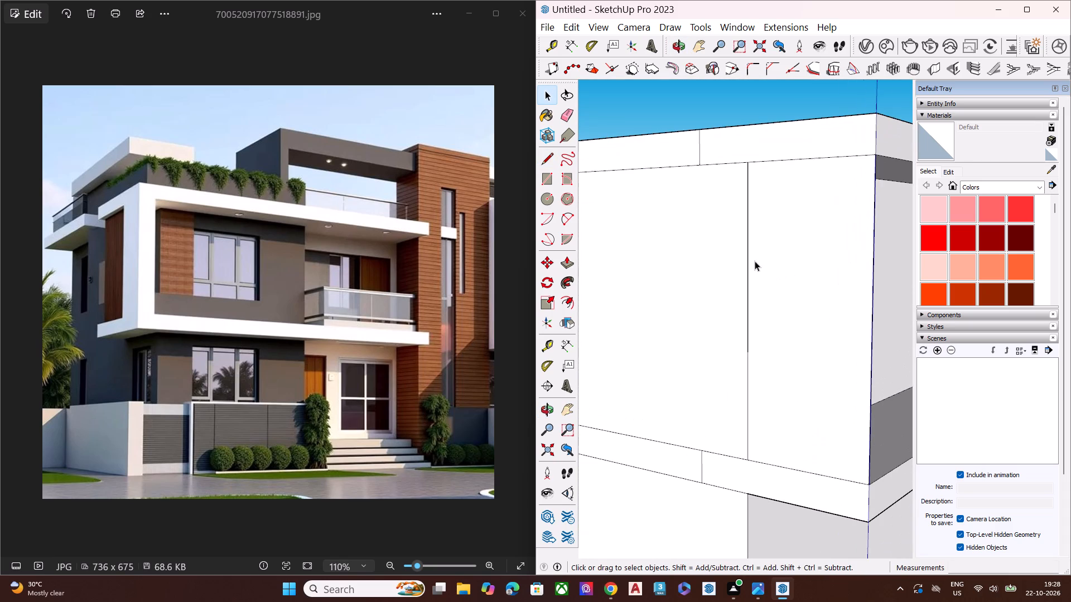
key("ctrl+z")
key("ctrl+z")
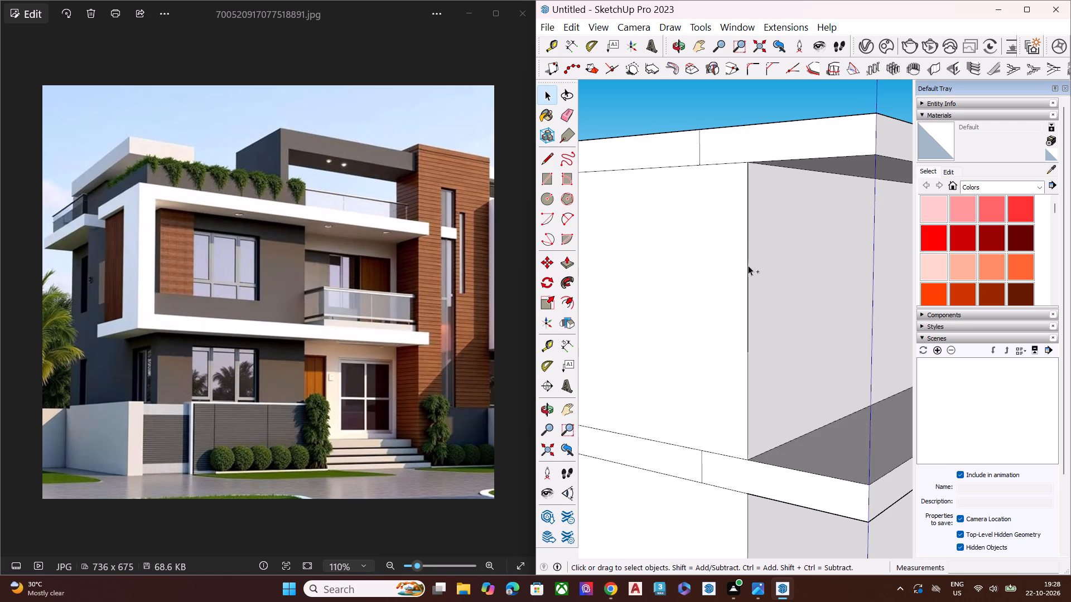
Push/Pull the marked front end of the roof slab outward from the side face.
scroll(745, 274, "down", 4)
key("space")
middle_click_drag(768, 312, 765, 373)
left_click(808, 215)
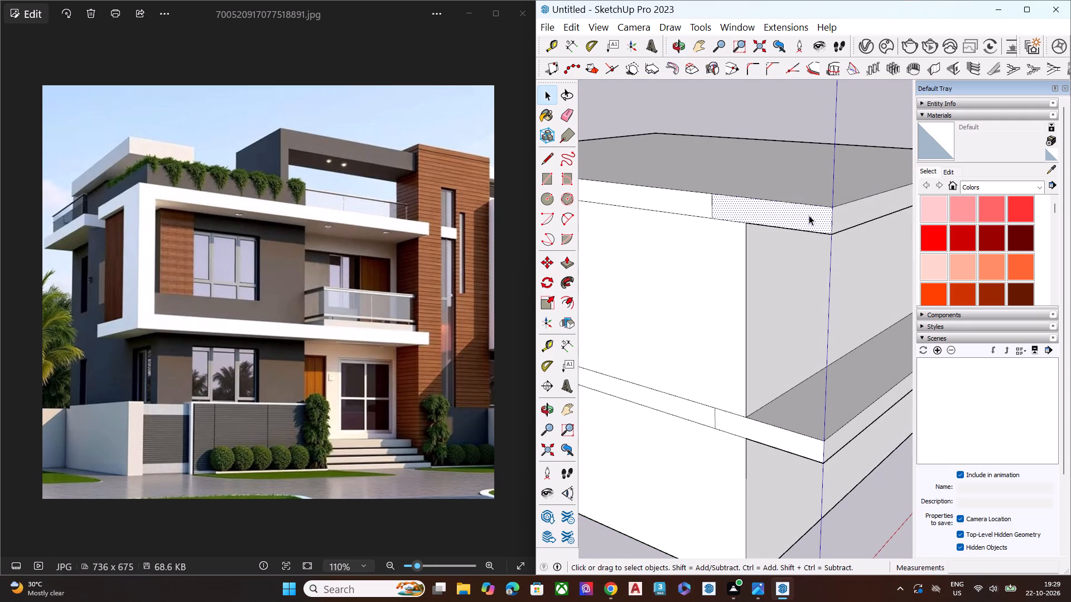
left_click(809, 215)
key("p")
left_click(809, 215)
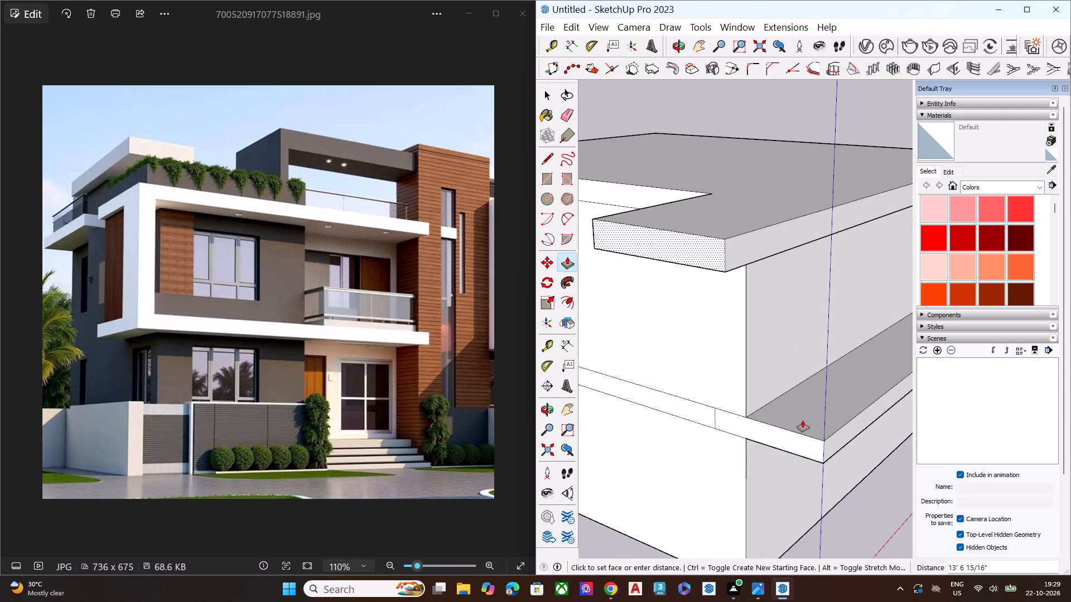
middle_click_drag(776, 252, 731, 237)
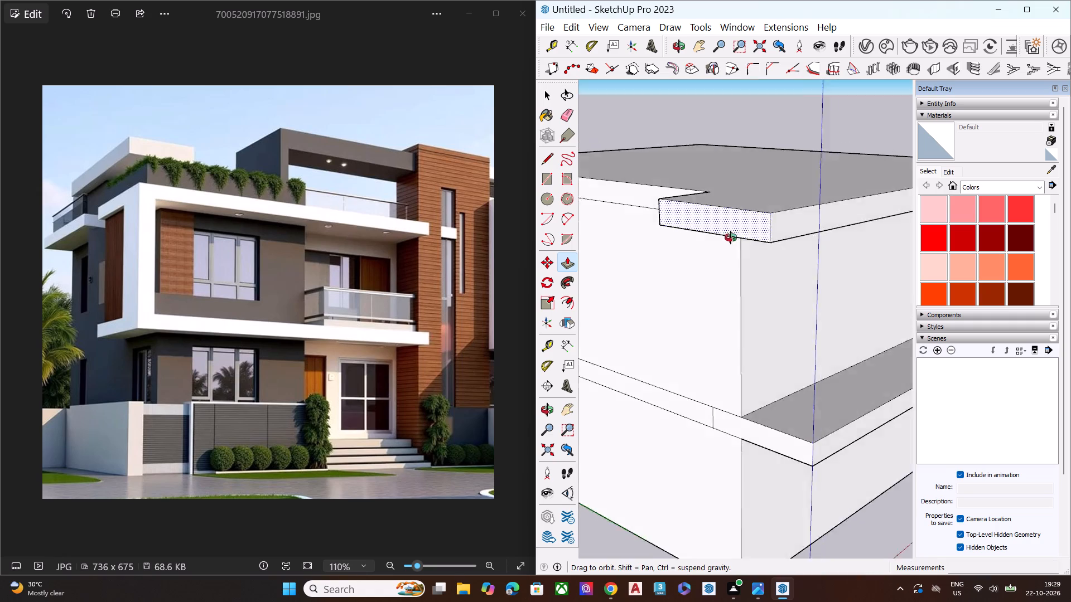
middle_click_drag(731, 237, 481, 174)
scroll(586, 180, "up", 1)
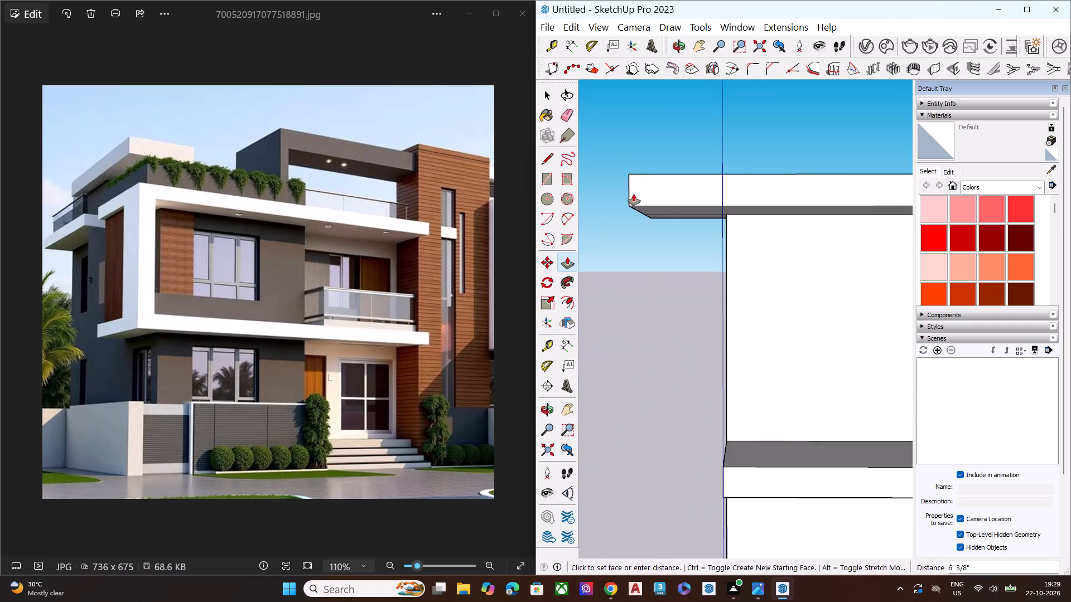
left_click(665, 193)
key("space")
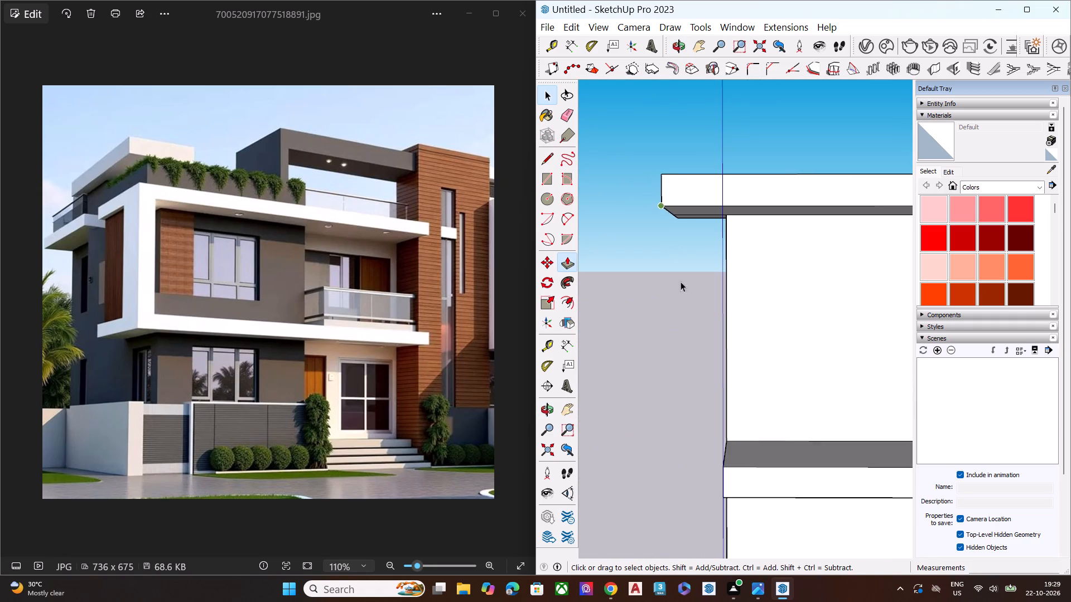
Push/Pull the marked front end of the lower slab band outward to align with the roof slab's projecting end.
scroll(699, 294, "down", 5)
middle_click_drag(722, 374, 752, 432)
scroll(742, 450, "up", 5)
middle_click_drag(729, 362, 758, 358)
scroll(751, 366, "up", 1)
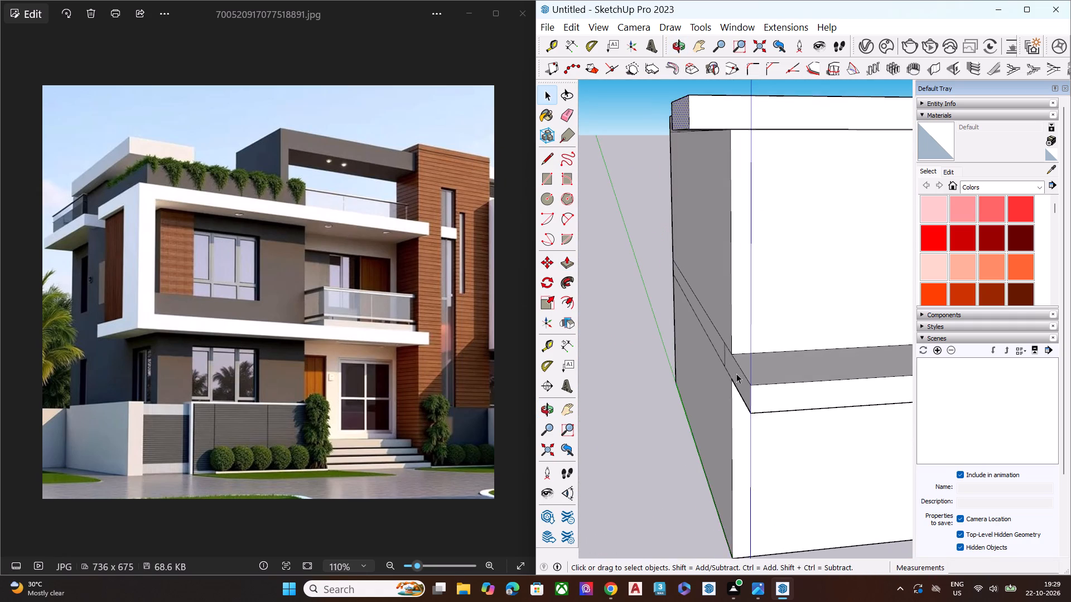
left_click(736, 373)
key("p")
left_click(736, 373)
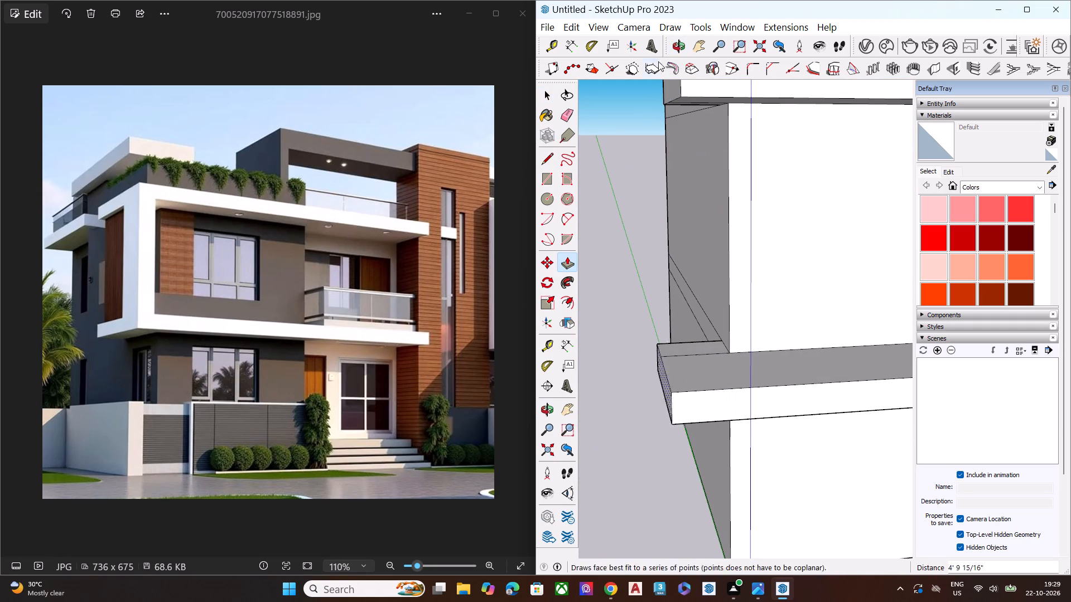
left_click(681, 95)
key("space")
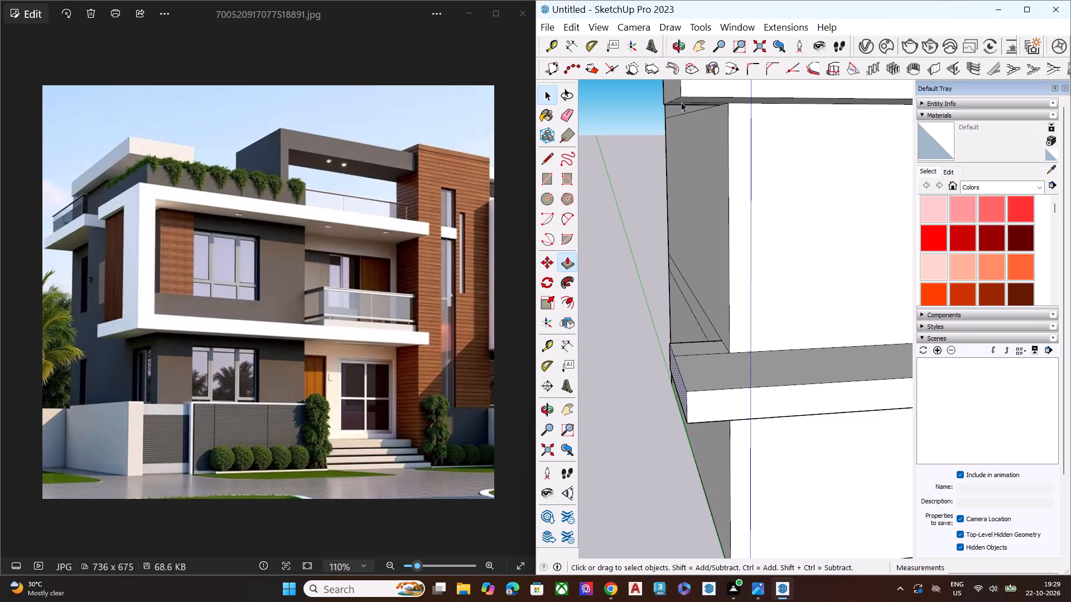
Erase the dividing line on top of the slab band where its projecting end joins it.
middle_click_drag(705, 337, 703, 471)
scroll(703, 471, "up", 6)
key("e")
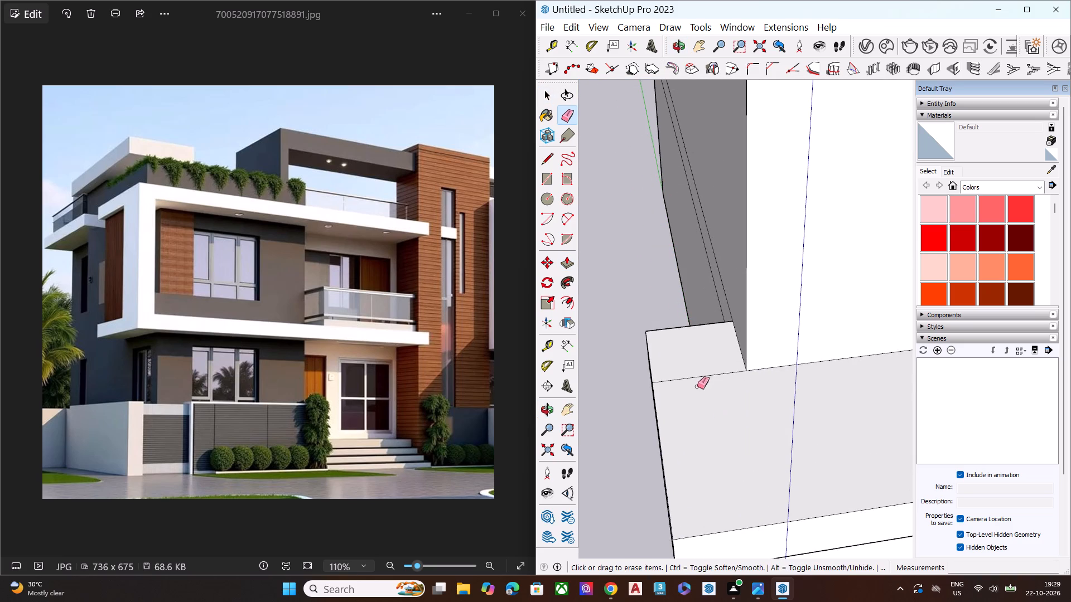
left_click(703, 377)
key("space")
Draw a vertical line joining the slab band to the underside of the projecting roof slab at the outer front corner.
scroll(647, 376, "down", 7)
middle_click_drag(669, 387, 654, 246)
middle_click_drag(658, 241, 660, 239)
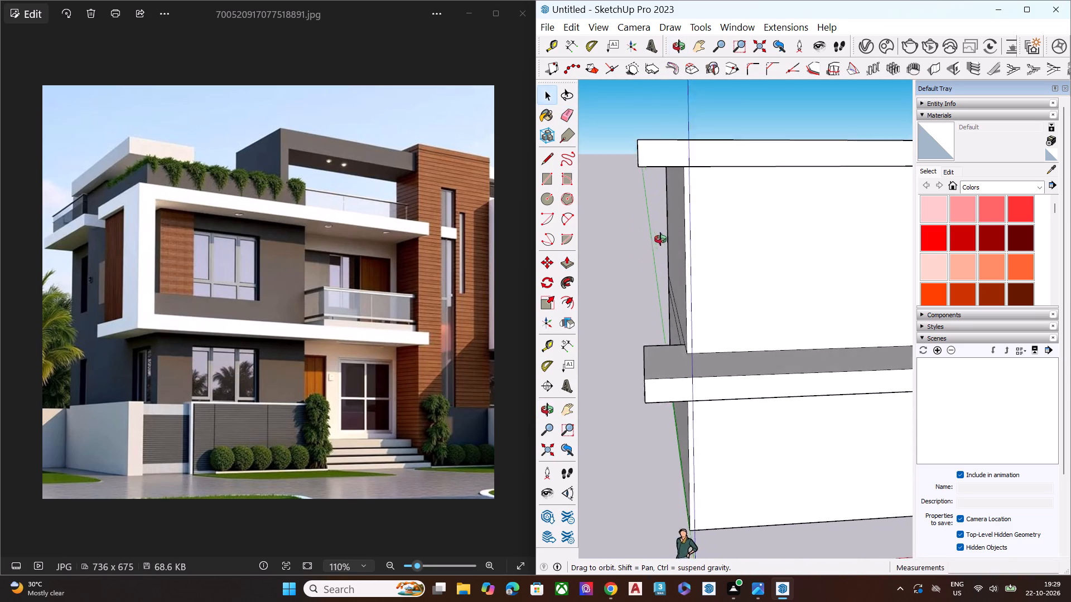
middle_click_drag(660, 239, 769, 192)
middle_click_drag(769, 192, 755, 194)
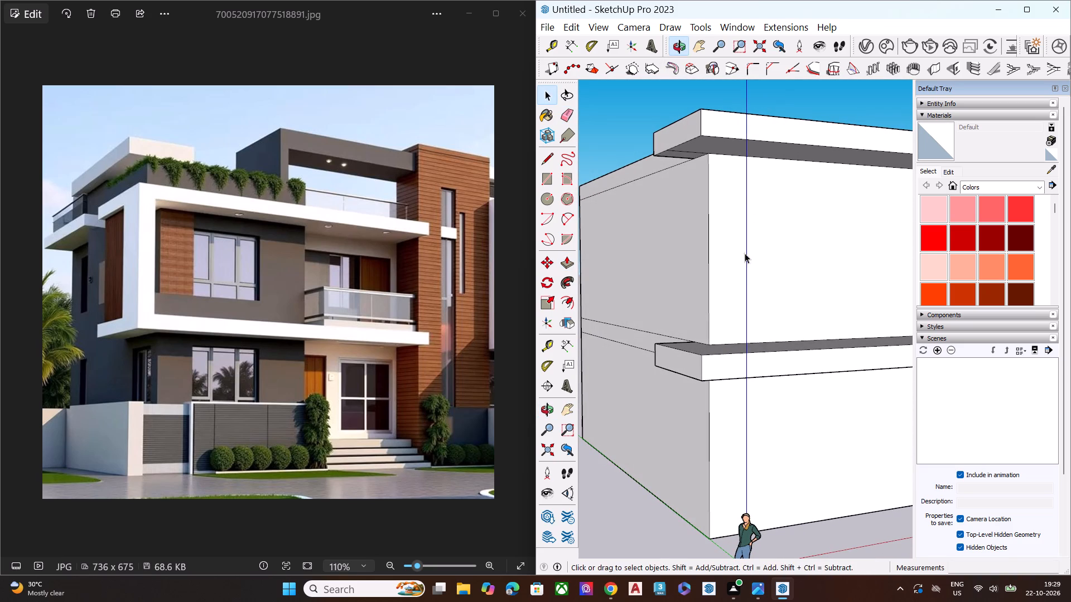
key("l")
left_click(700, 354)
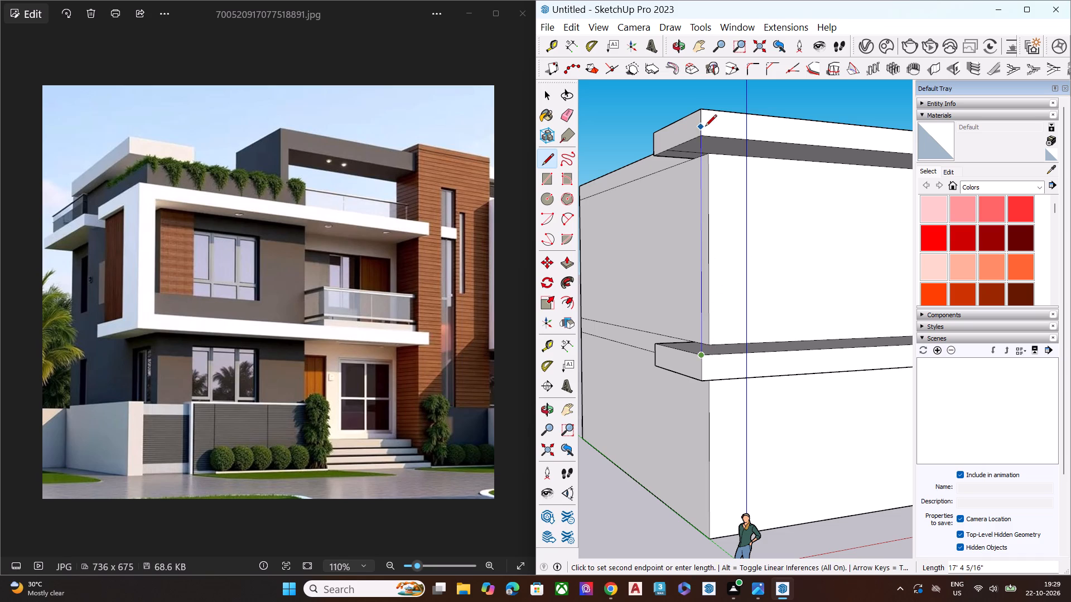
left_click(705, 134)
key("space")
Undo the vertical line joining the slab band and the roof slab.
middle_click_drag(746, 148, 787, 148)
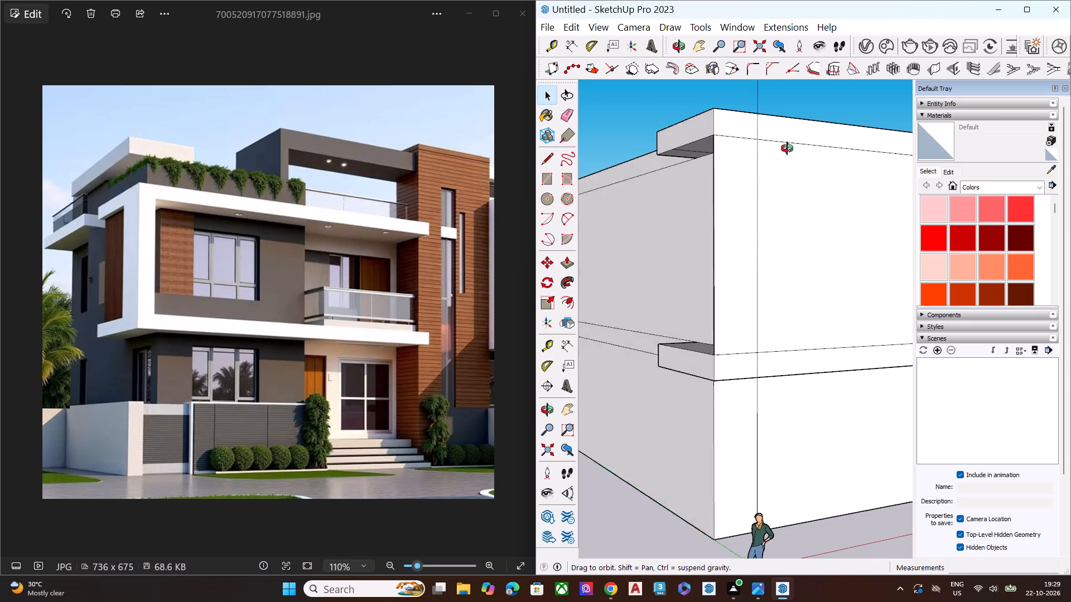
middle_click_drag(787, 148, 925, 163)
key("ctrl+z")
Draw a line across the top of the slab band's projecting end, parallel to its outer side edge.
scroll(789, 232, "down", 1)
scroll(775, 277, "down", 1)
middle_click_drag(778, 283, 759, 418)
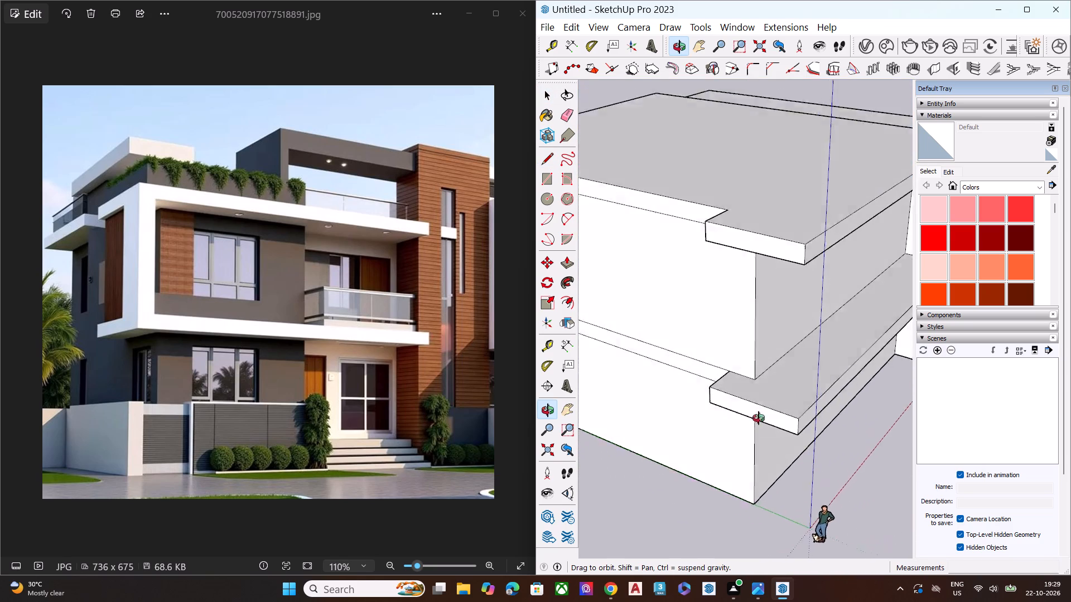
middle_click_drag(759, 418, 644, 526)
scroll(688, 465, "up", 1)
scroll(691, 463, "down", 2)
scroll(699, 459, "up", 2)
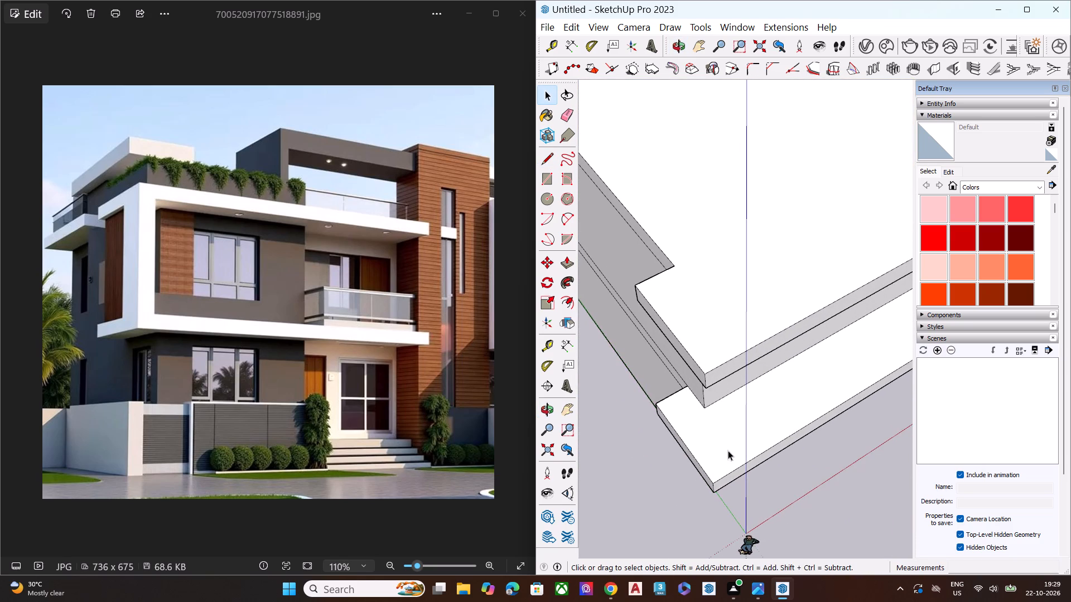
middle_click_drag(736, 439, 633, 441)
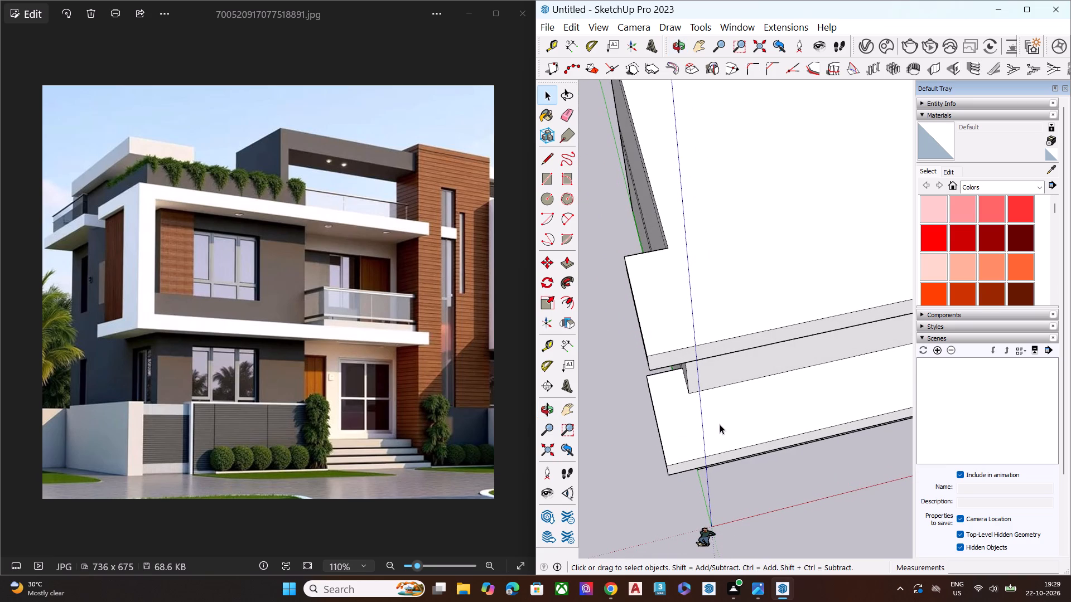
scroll(689, 479, "up", 6)
key("l")
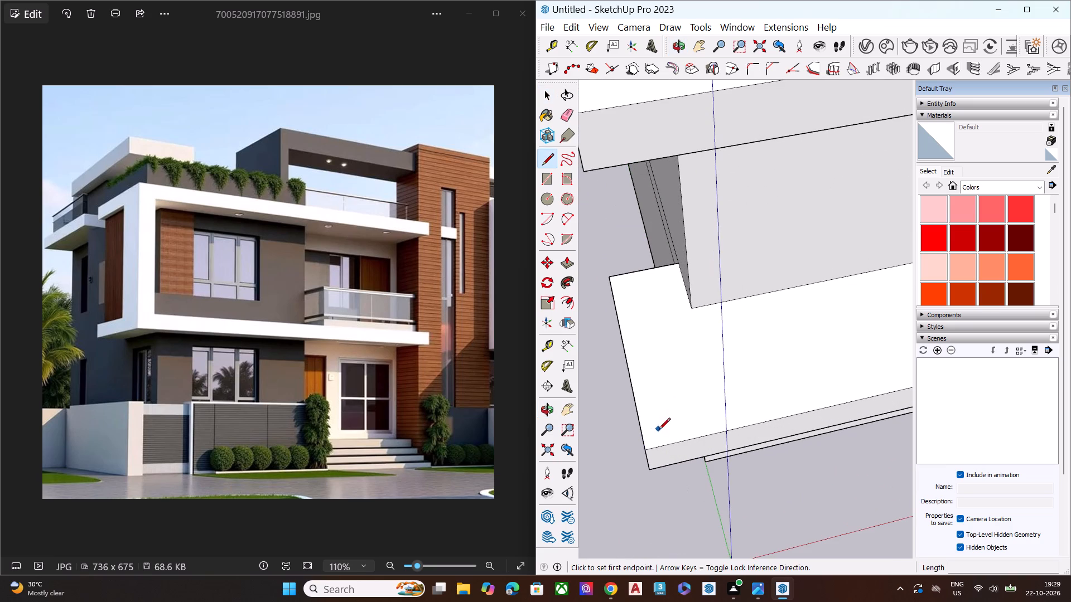
left_click(677, 441)
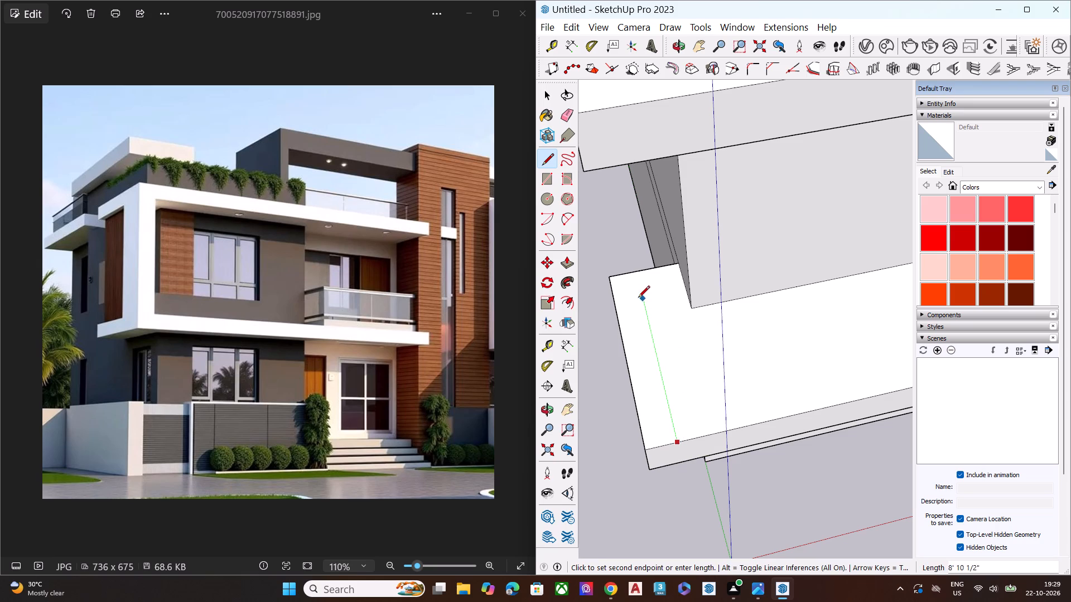
left_click(632, 275)
key("space")
Draw a cross line about 1' 6" long from the outer edge to the parallel line, marking off the front corner.
key("l")
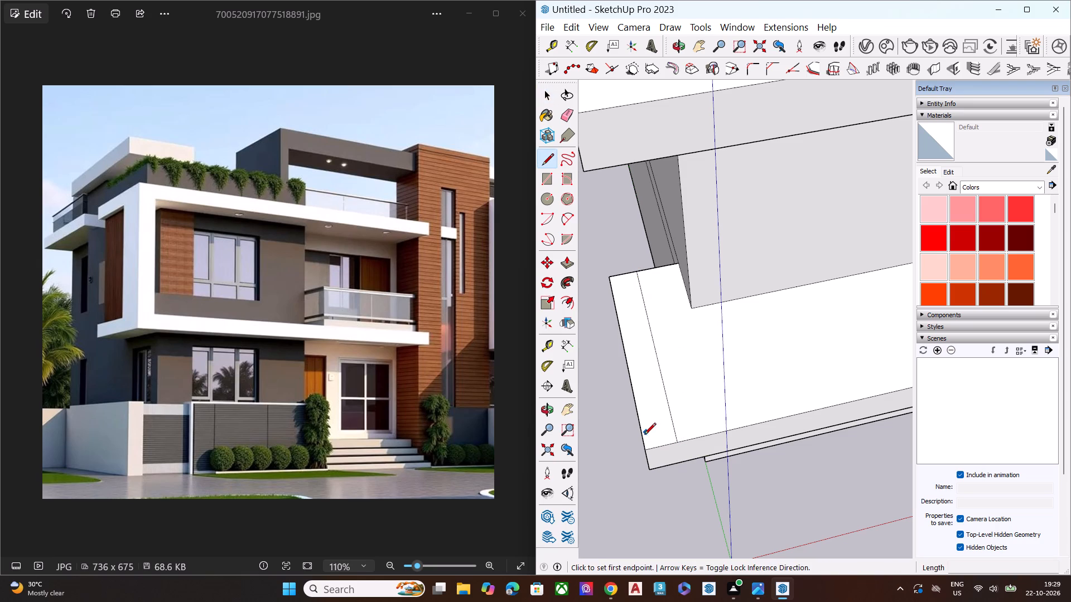
left_click(641, 426)
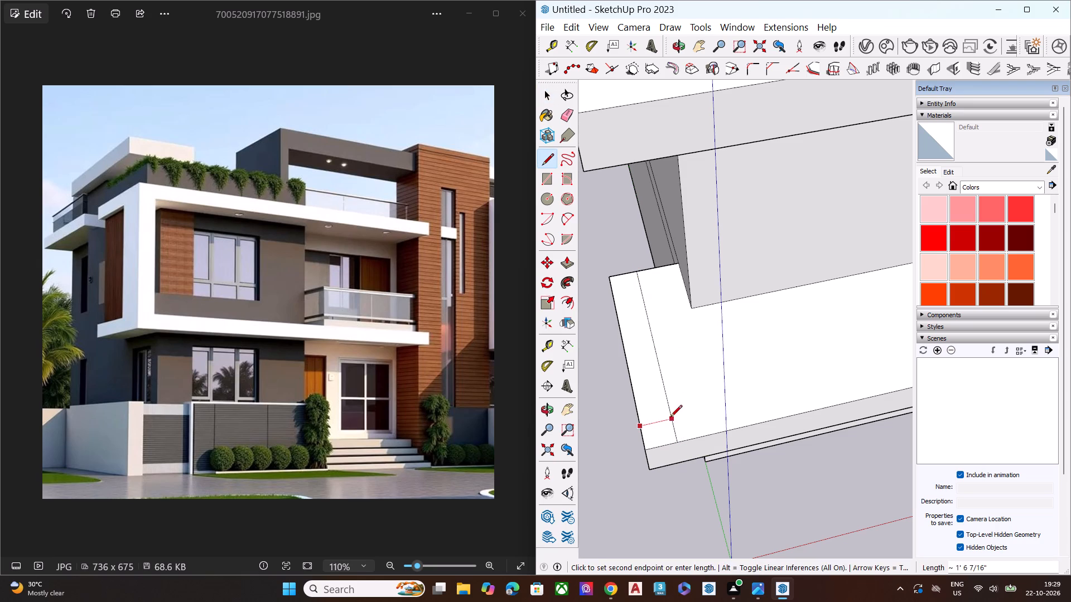
left_click(670, 417)
key("space")
Push/Pull the marked corner rectangle up from the slab band to the roof slab, forming a corner column.
left_click(663, 432)
key("p")
left_click(662, 432)
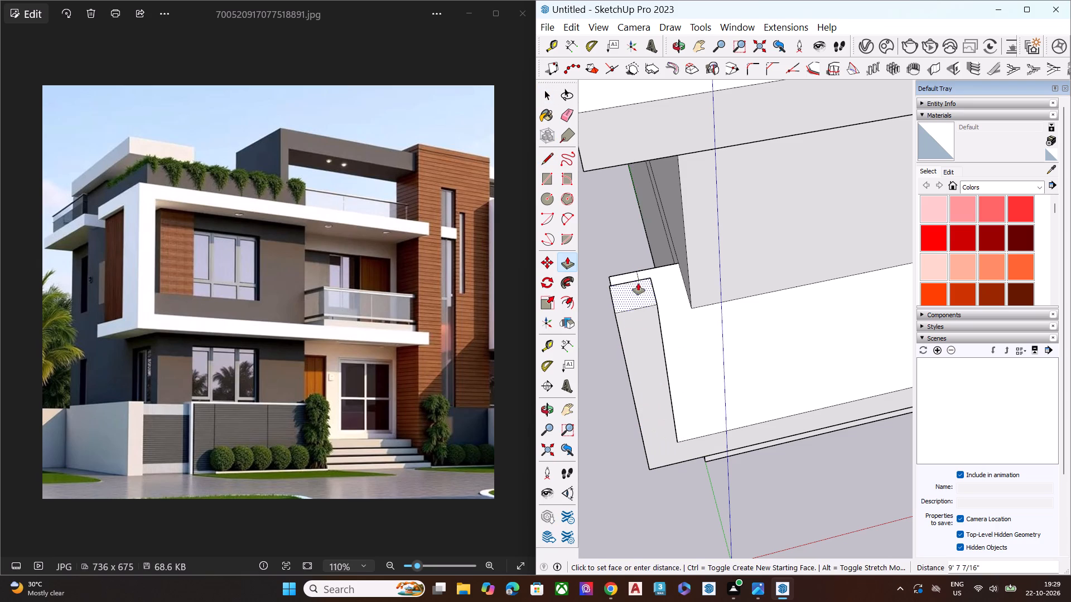
left_click(585, 166)
key("space")
Erase the leftover parallel line on the slab band's top behind the corner column.
scroll(634, 215, "down", 3)
scroll(634, 217, "up", 1)
scroll(634, 219, "down", 5)
middle_click_drag(634, 274, 920, 133)
middle_click_drag(708, 229, 968, 271)
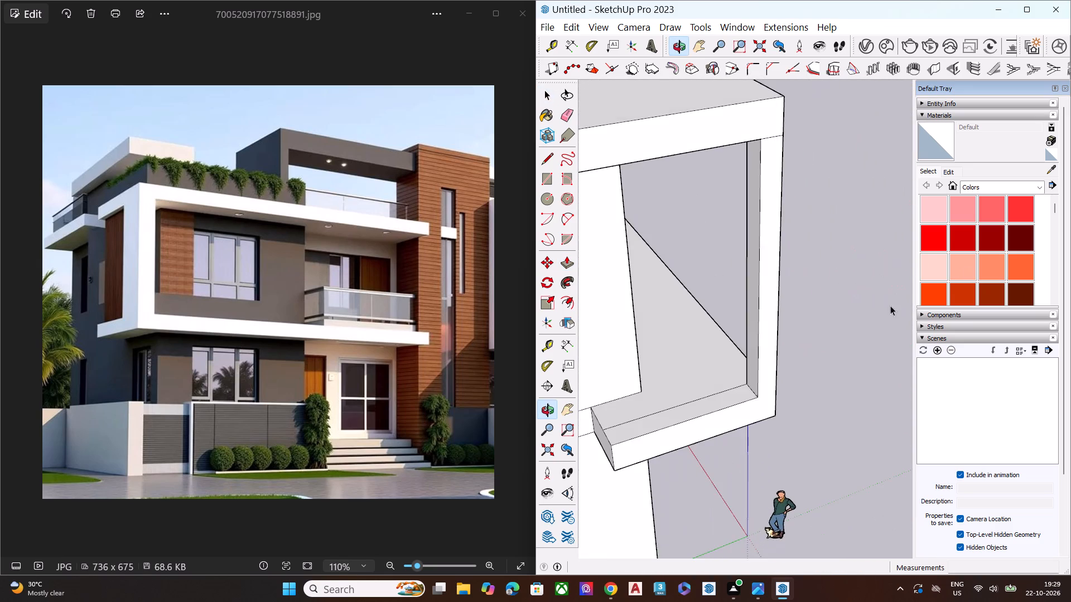
scroll(722, 348, "up", 1)
middle_click_drag(722, 347, 855, 241)
middle_click_drag(725, 418, 729, 474)
scroll(729, 474, "up", 5)
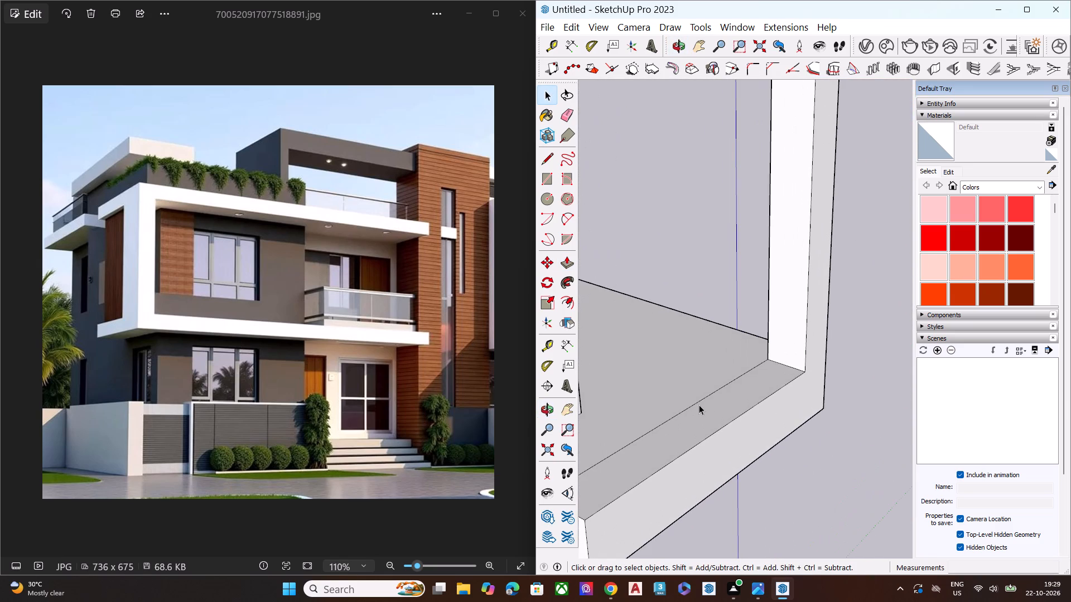
key("e")
left_click(705, 399)
key("space")
Push/Pull the corner column's rear face about 6' 4" back along the projecting end, forming a side panel.
left_click(784, 332)
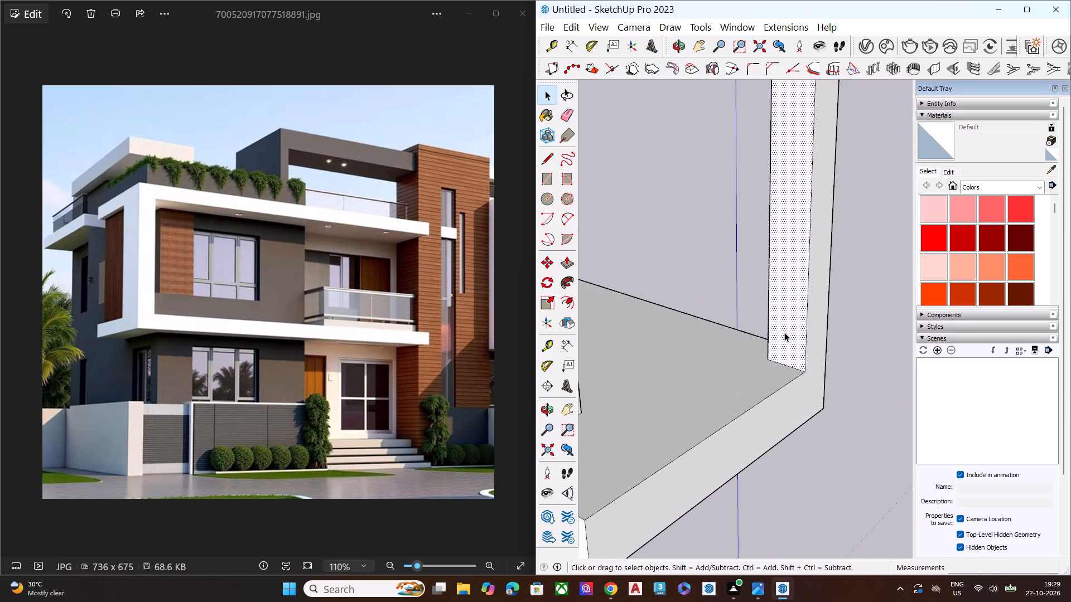
key("p")
left_click(784, 332)
middle_click_drag(741, 409, 613, 457)
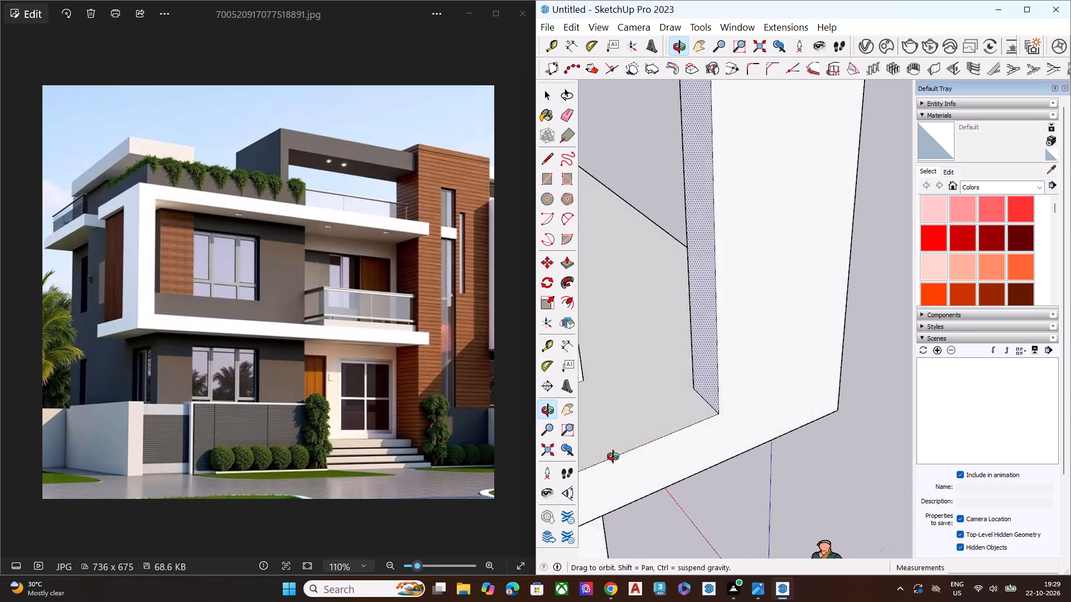
middle_click_drag(613, 457, 531, 452)
scroll(696, 384, "down", 7)
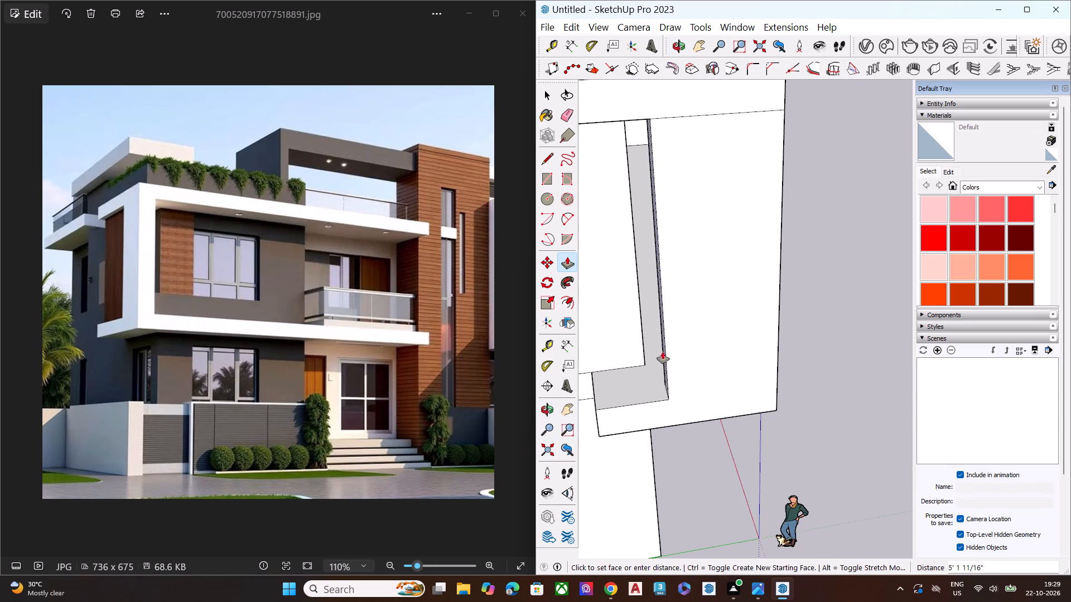
left_click(639, 284)
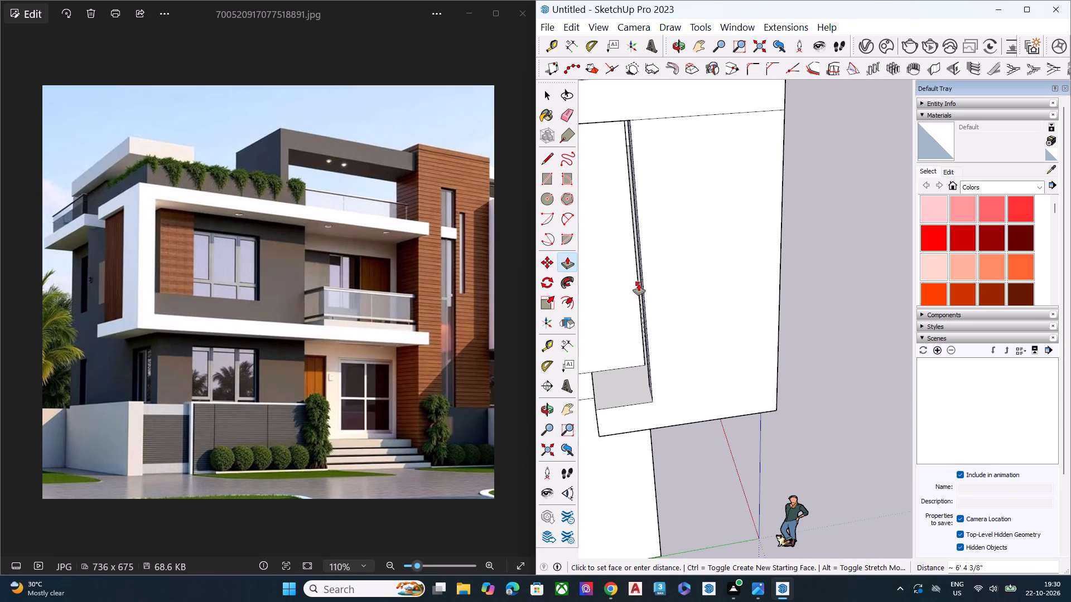
key("space")
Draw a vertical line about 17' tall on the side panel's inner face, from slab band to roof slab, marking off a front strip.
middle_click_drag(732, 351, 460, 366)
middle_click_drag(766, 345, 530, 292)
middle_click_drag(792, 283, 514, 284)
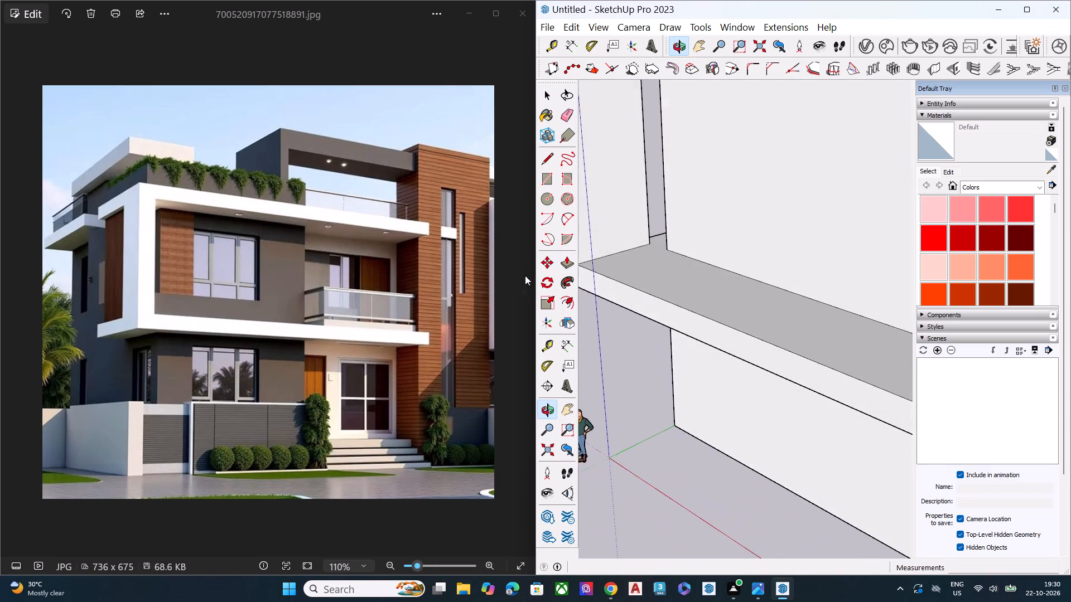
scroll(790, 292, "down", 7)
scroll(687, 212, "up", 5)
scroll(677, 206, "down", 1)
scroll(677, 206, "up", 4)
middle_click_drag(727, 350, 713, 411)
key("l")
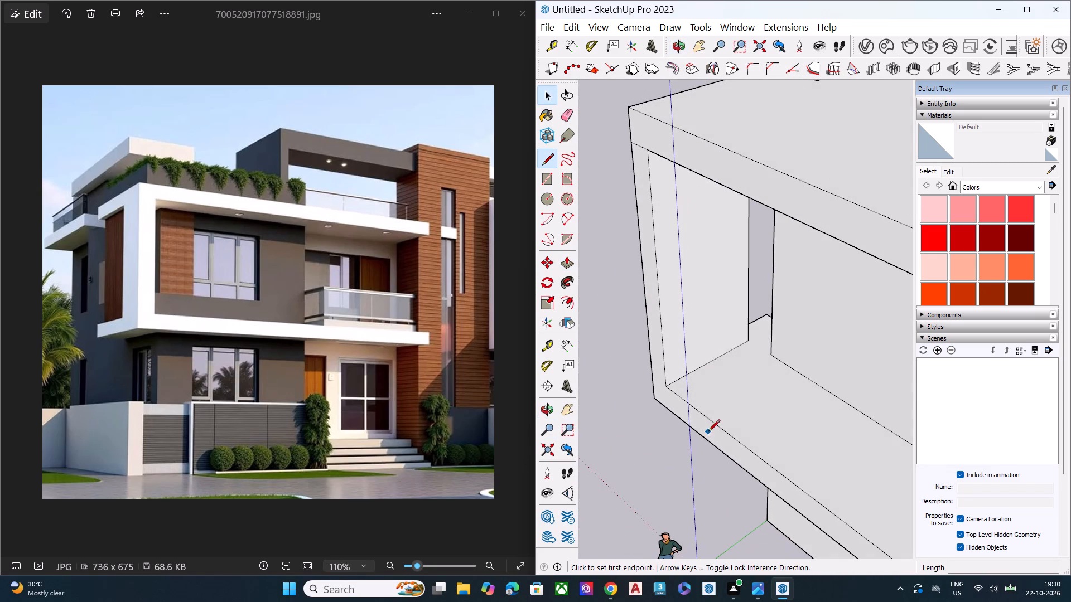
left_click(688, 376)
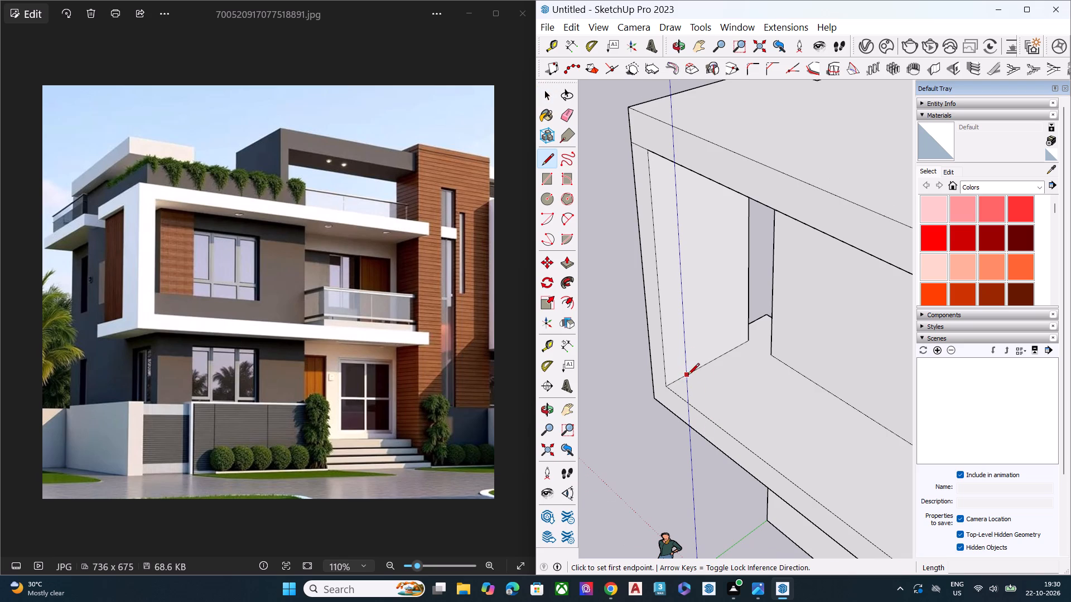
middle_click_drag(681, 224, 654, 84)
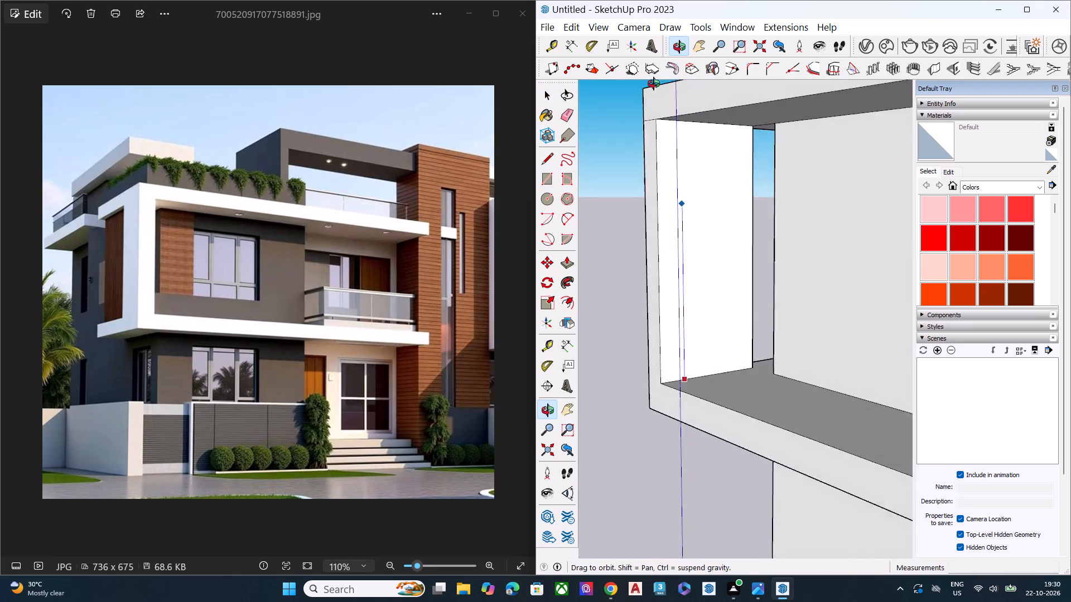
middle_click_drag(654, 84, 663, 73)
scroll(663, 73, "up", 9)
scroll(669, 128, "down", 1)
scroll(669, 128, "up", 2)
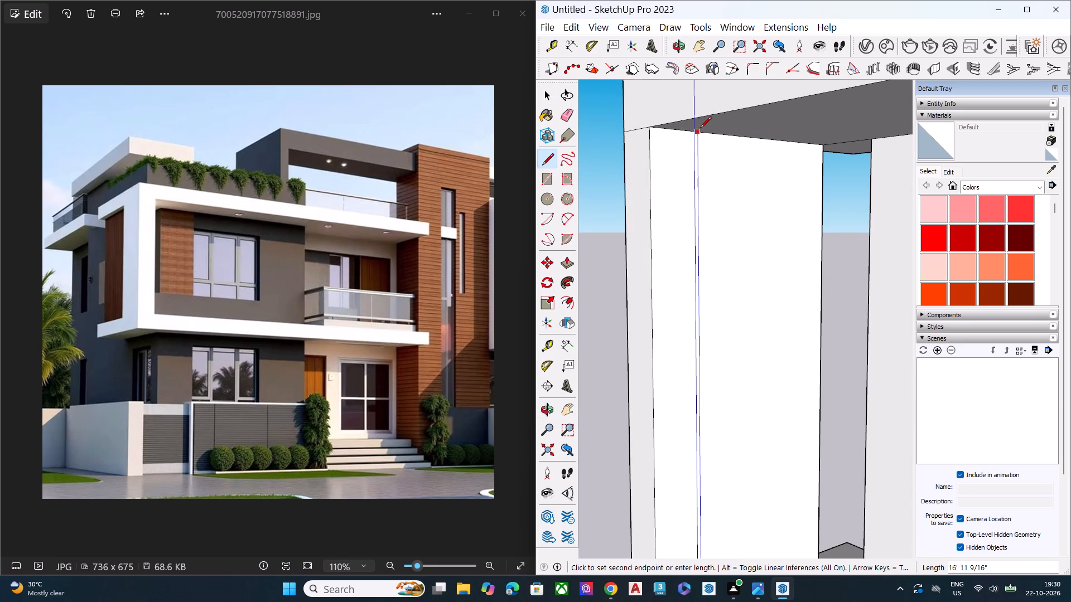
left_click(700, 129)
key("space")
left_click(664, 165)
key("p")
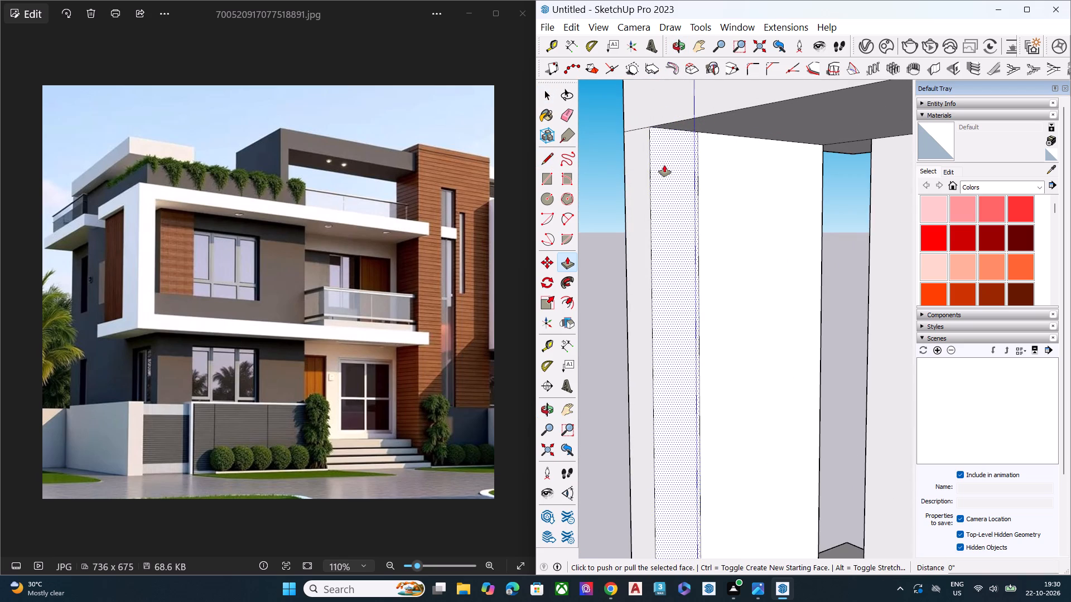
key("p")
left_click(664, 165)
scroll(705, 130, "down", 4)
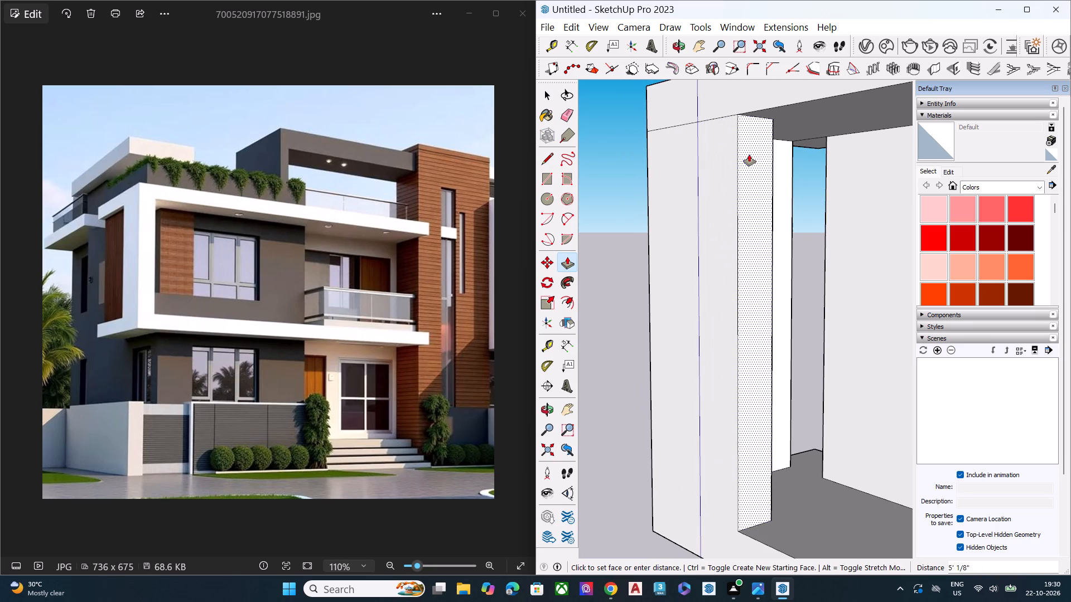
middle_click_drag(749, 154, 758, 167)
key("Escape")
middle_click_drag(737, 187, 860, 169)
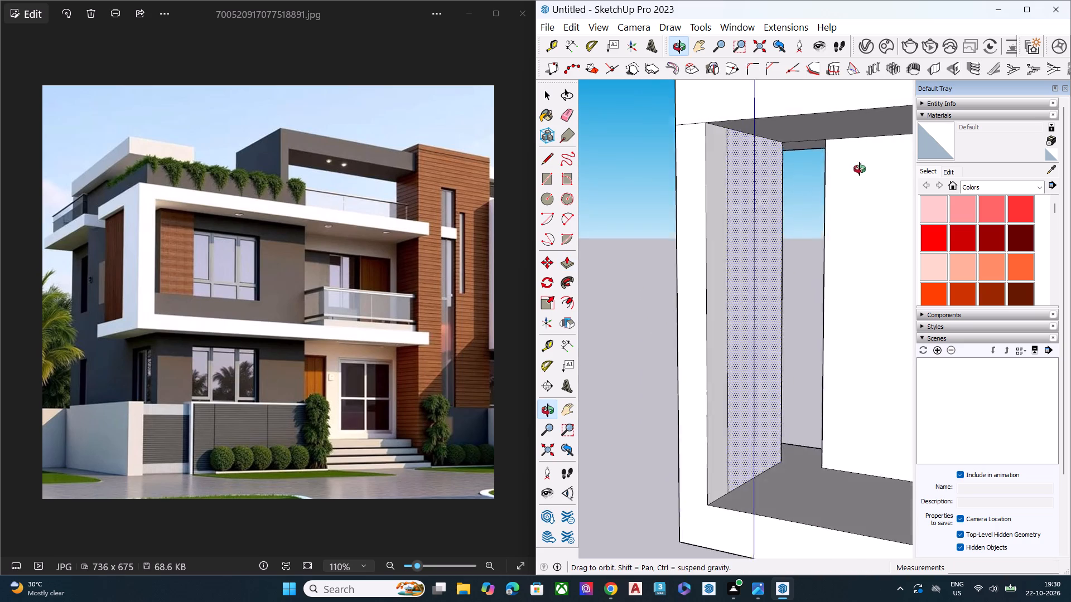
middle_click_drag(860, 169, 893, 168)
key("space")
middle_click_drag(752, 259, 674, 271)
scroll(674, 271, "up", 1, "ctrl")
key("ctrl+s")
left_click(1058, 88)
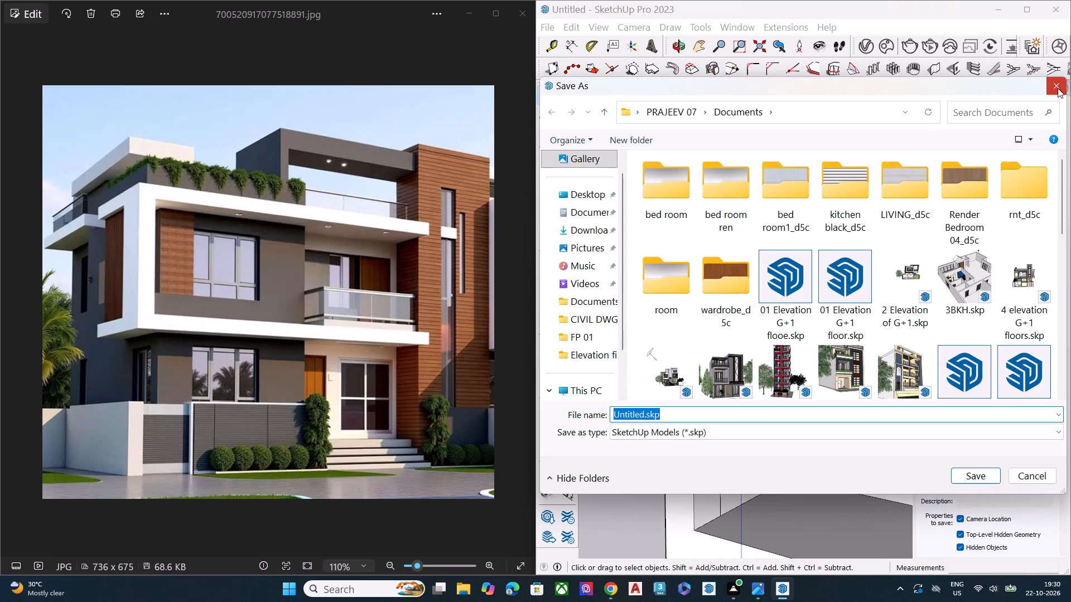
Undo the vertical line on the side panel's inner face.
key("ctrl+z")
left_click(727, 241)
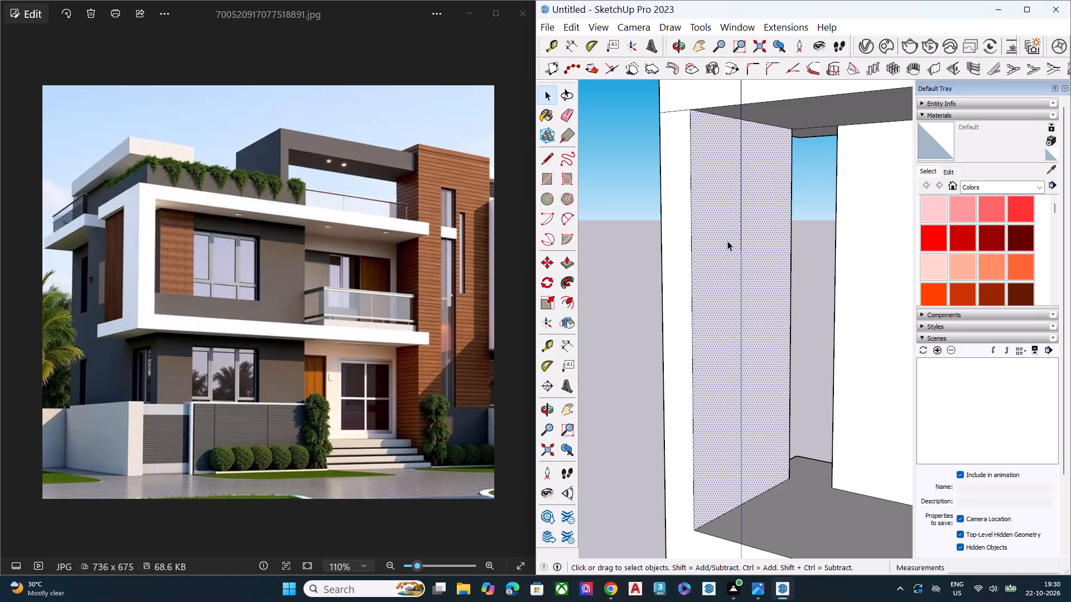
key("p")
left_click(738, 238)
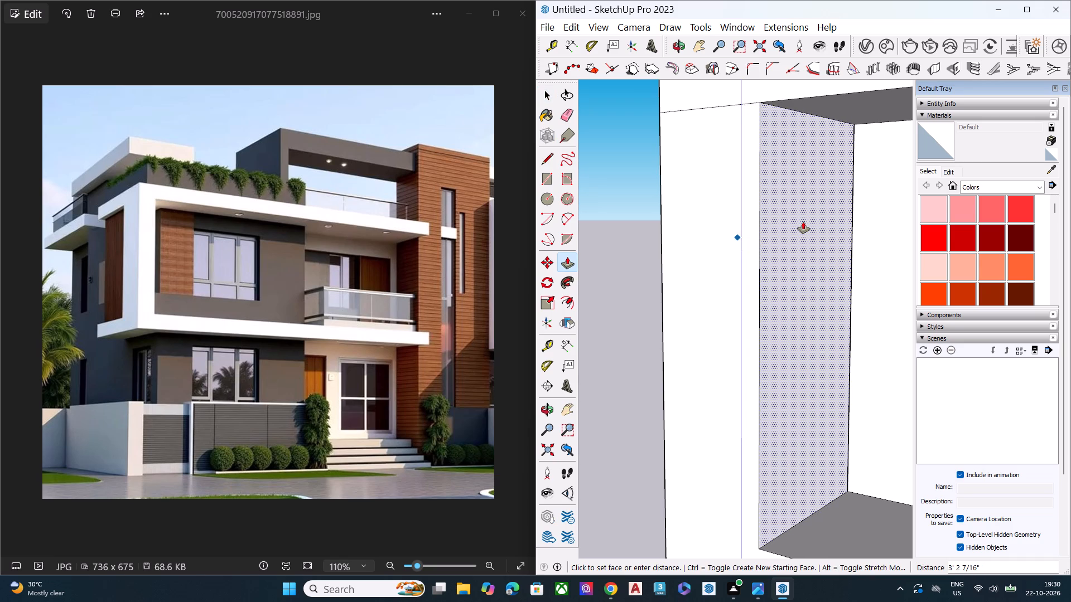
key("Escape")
Draw a vertical line about 17' tall near the front edge of the side panel's inner face, from roof slab to slab band.
middle_click_drag(745, 239, 729, 247)
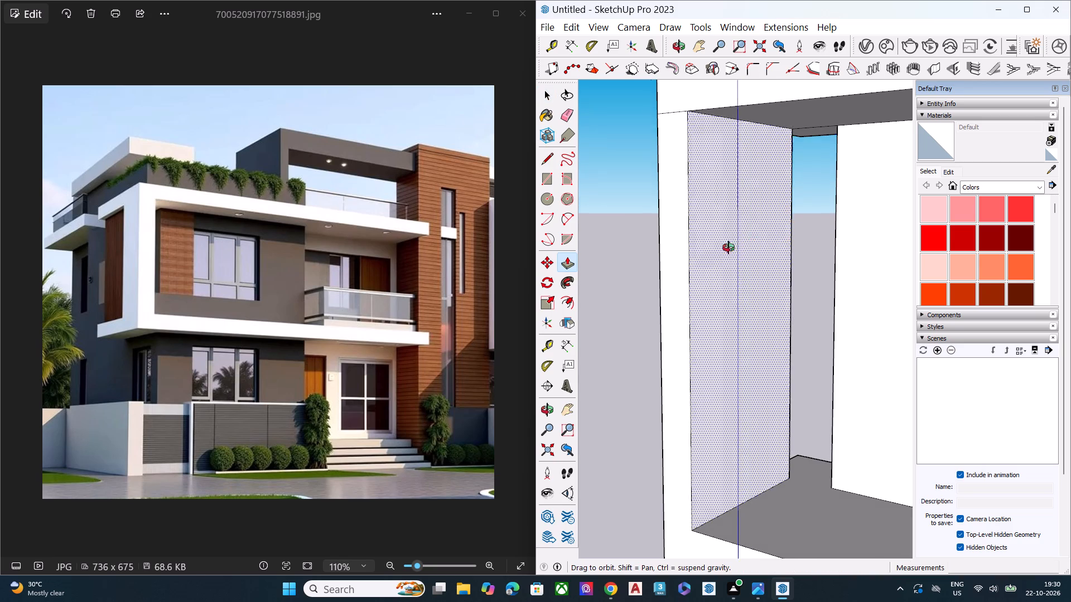
middle_click_drag(729, 247, 595, 245)
key("l")
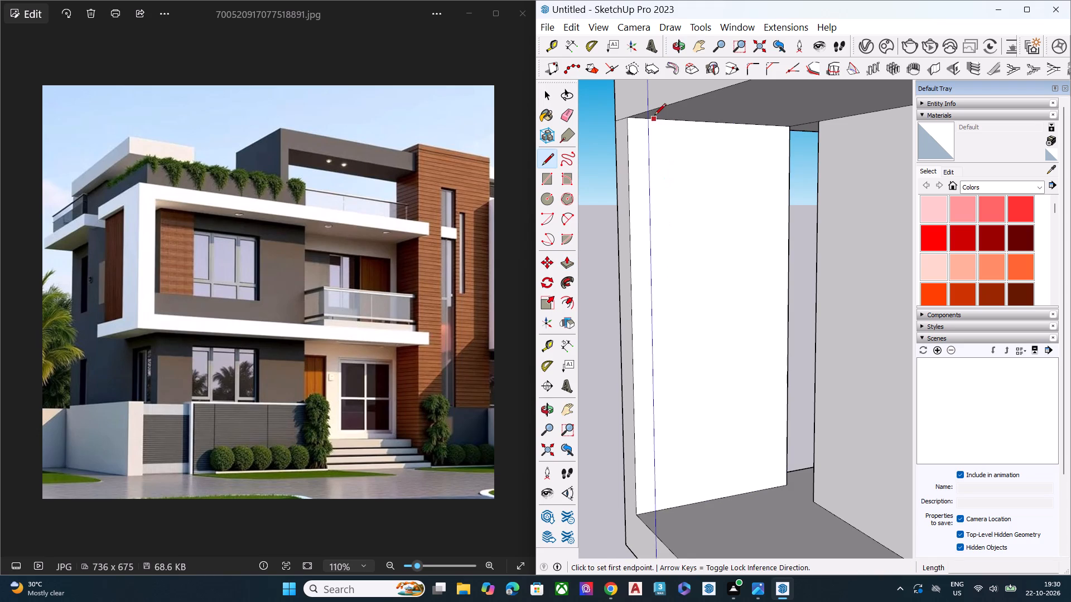
scroll(654, 116, "up", 3)
scroll(654, 116, "down", 1)
scroll(654, 116, "up", 1)
left_click(656, 120)
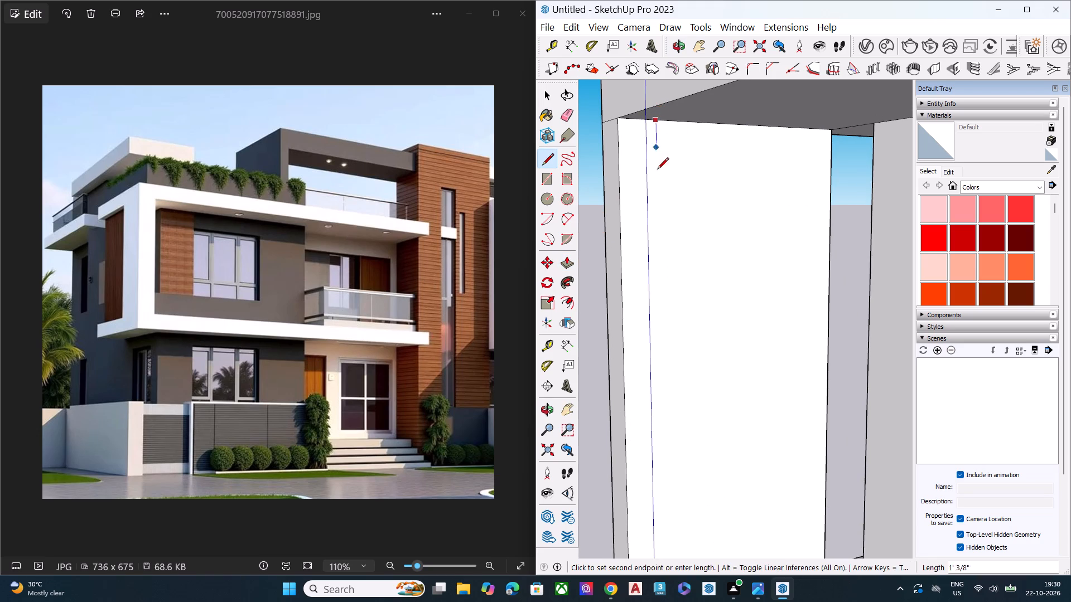
scroll(662, 212, "down", 6)
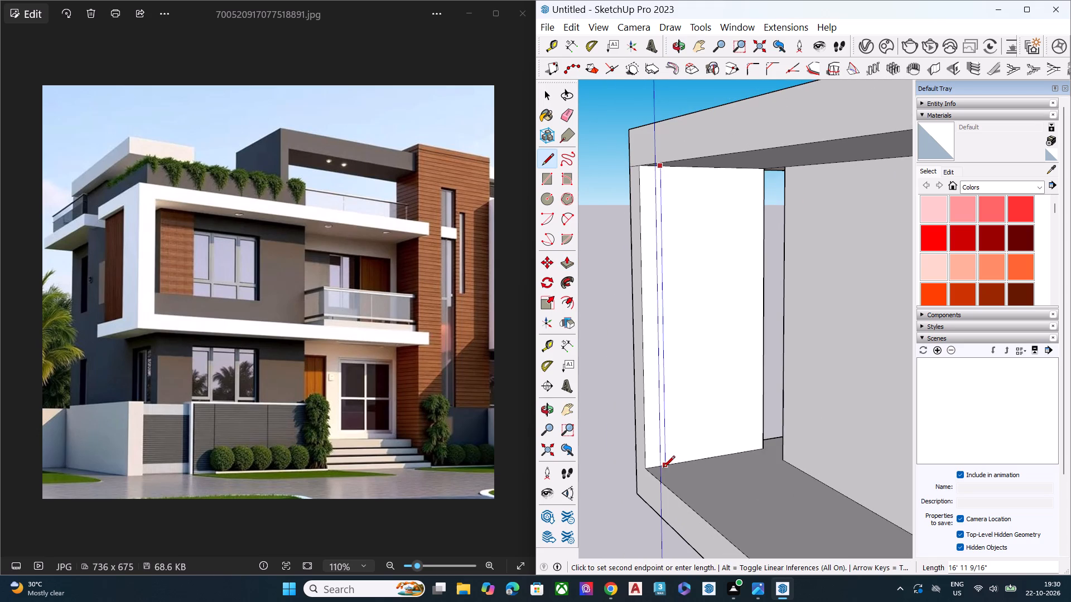
left_click(666, 465)
Push/Pull the narrow front strip of the side panel's inner face inward along the facade, widening the front corner column.
key("space")
left_click(654, 419)
key("p")
left_click(654, 419)
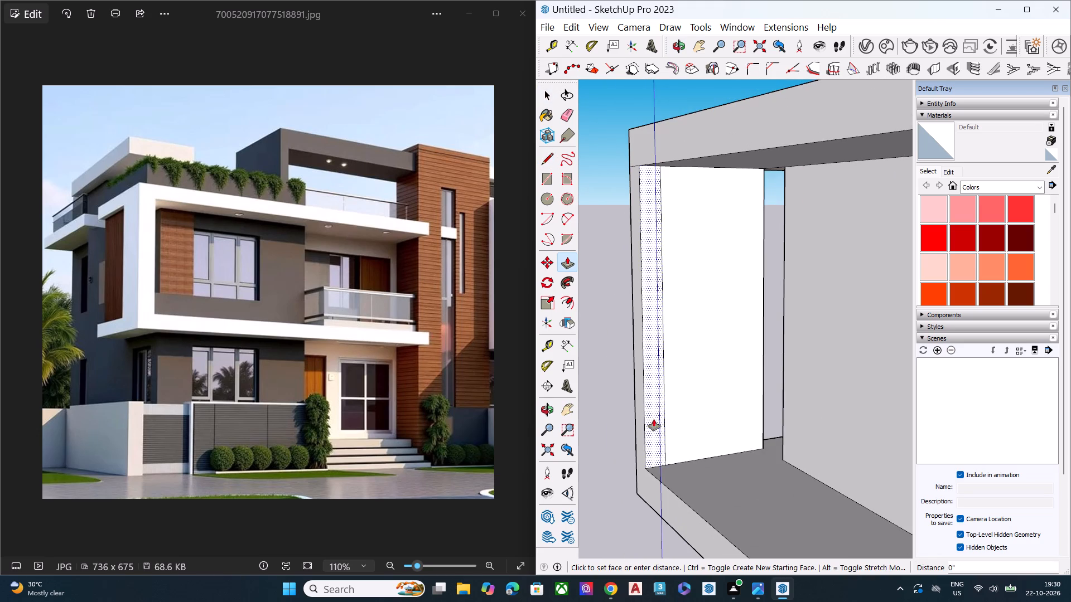
middle_click_drag(724, 421, 988, 381)
scroll(988, 381, "up", 1)
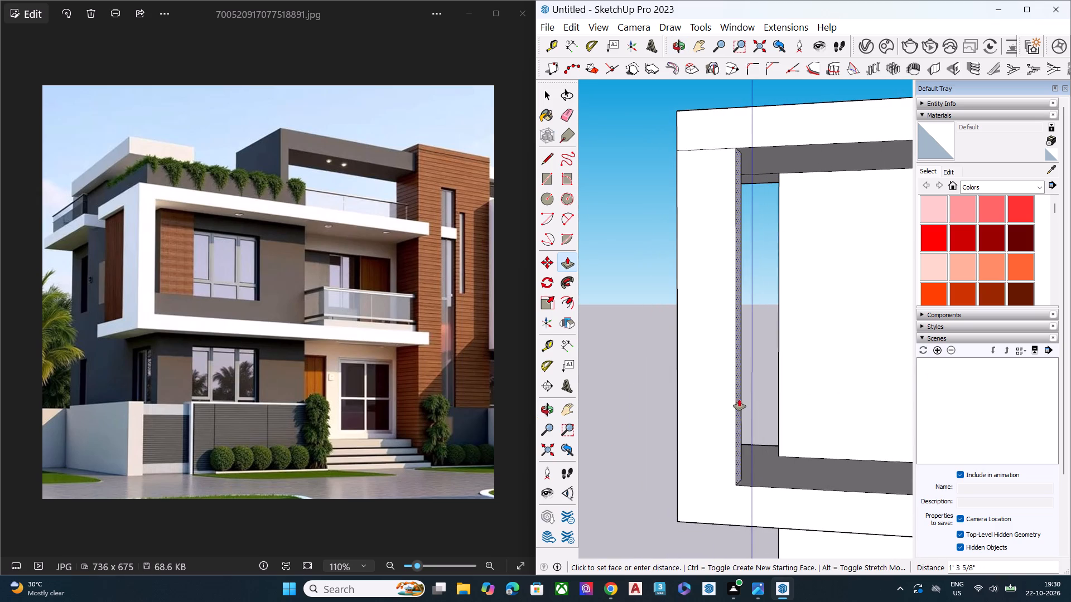
left_click(746, 400)
key("space")
Push/Pull the side panel's rear face about 2' 9" toward the front corner, widening the gap behind it.
middle_click_drag(729, 326, 1001, 348)
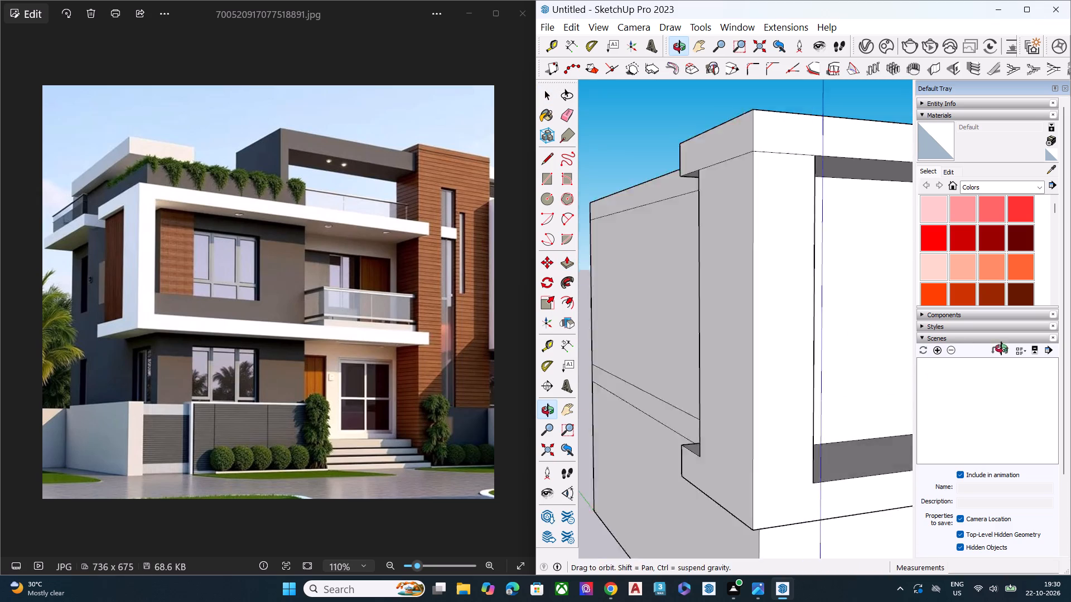
middle_click_drag(1001, 348, 1050, 348)
scroll(805, 296, "down", 5)
middle_click_drag(719, 291, 966, 284)
scroll(838, 288, "up", 1)
scroll(838, 288, "down", 2)
scroll(838, 286, "up", 6)
middle_click_drag(837, 283, 929, 273)
left_click(823, 242)
key("p")
left_click(823, 242)
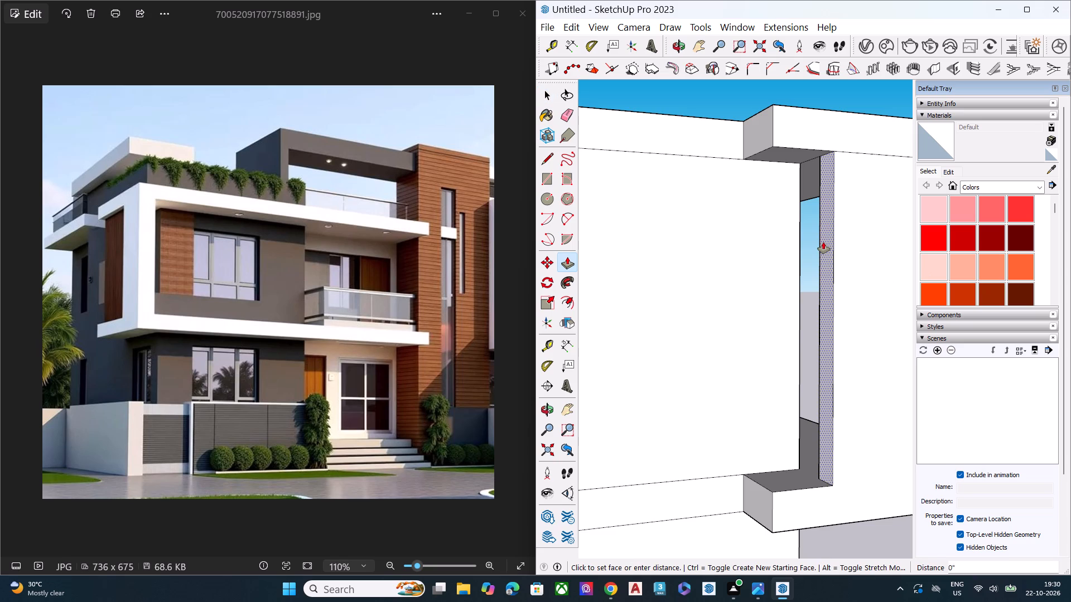
scroll(826, 240, "down", 6)
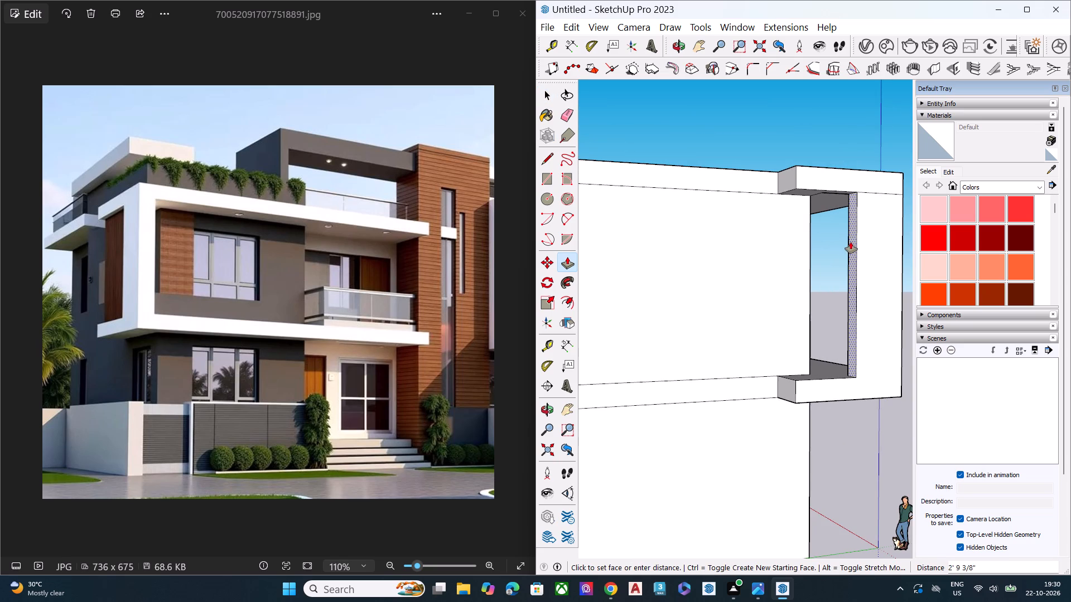
left_click(848, 242)
key("space")
middle_click_drag(827, 211, 799, 122)
scroll(799, 122, "up", 3)
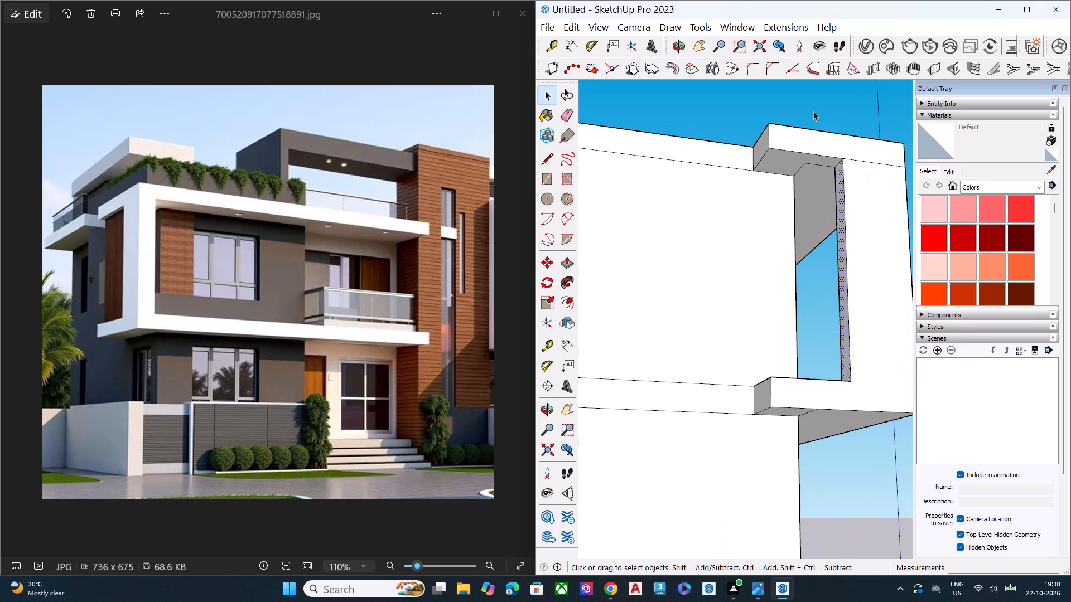
left_click(813, 111)
Draw two vertical lines, each about 2' tall, across the roof slab's edge above the long side wall, marking off a middle section.
middle_click_drag(808, 165, 764, 352)
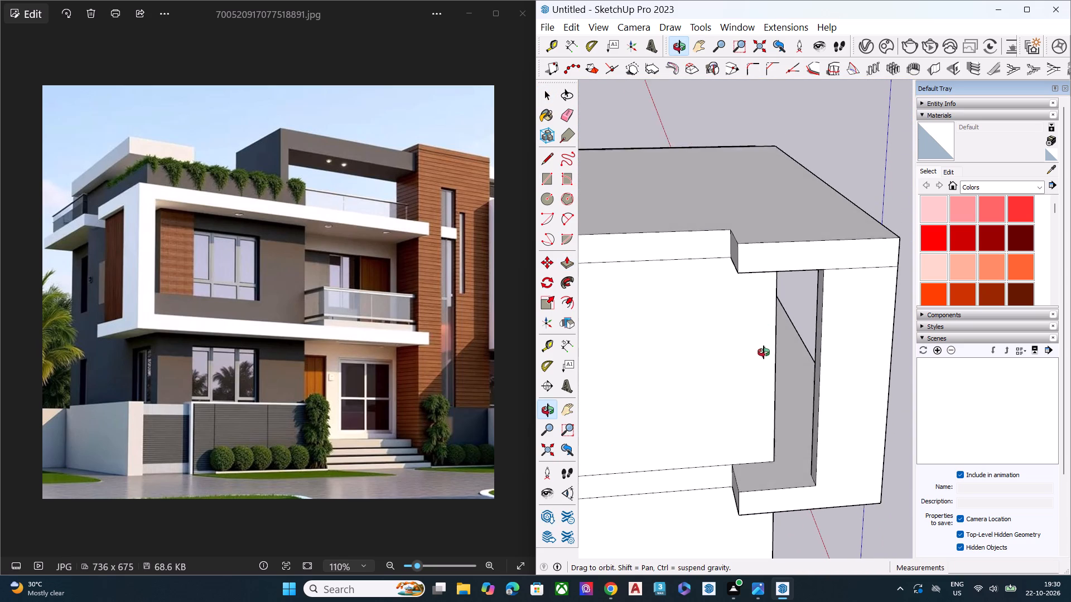
middle_click_drag(764, 352, 763, 355)
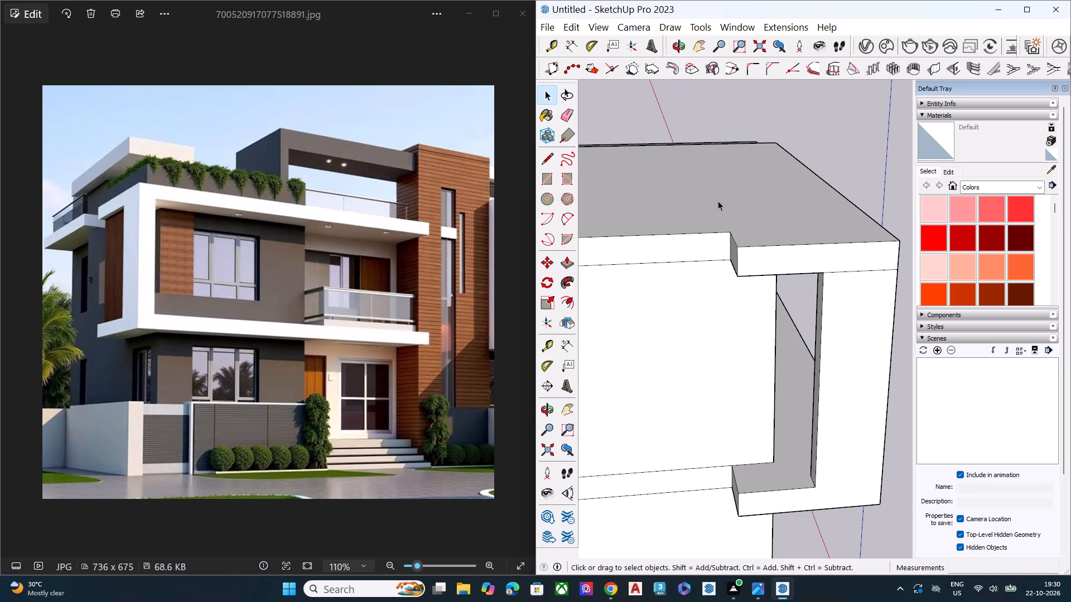
scroll(736, 227, "down", 2)
scroll(750, 235, "up", 1)
scroll(754, 239, "down", 13)
middle_click_drag(719, 261, 712, 287)
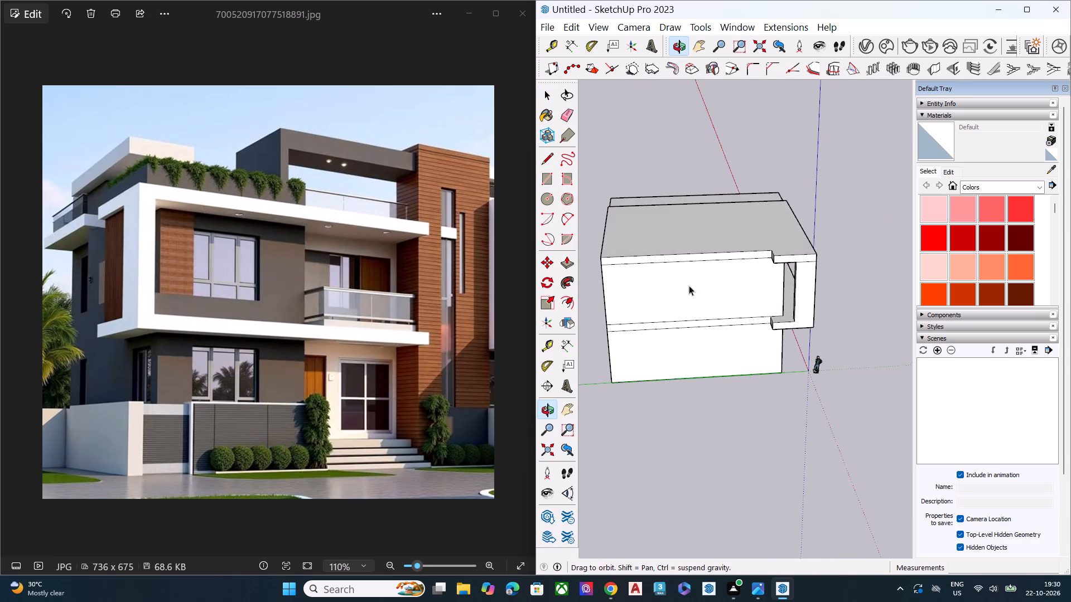
scroll(658, 271, "up", 7)
scroll(649, 263, "down", 4)
middle_click_drag(687, 270, 668, 221)
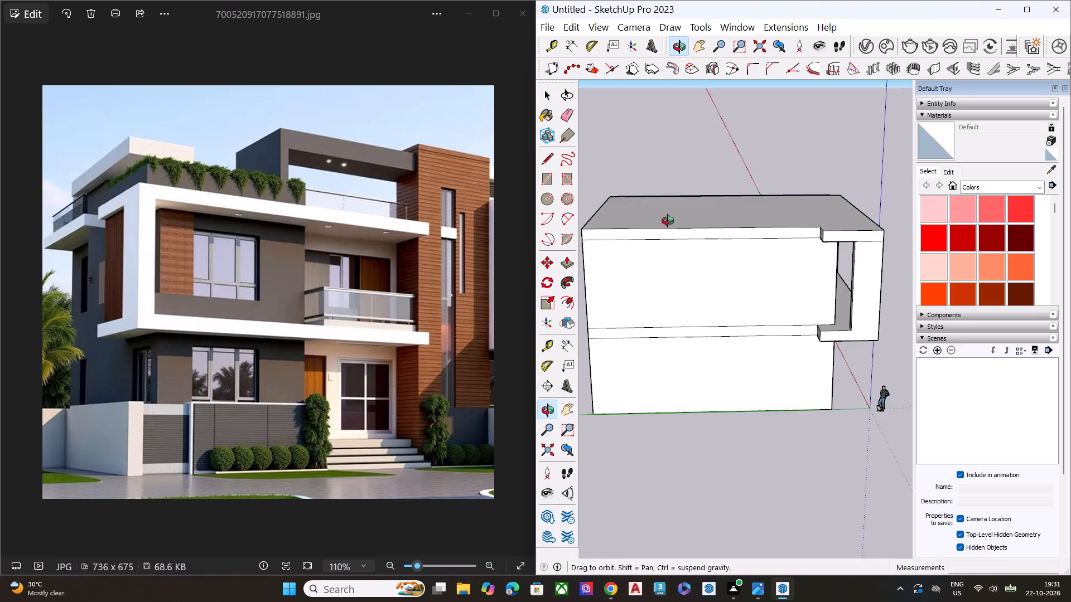
middle_click_drag(668, 221, 670, 217)
scroll(649, 234, "up", 2)
key("l")
left_click(630, 224)
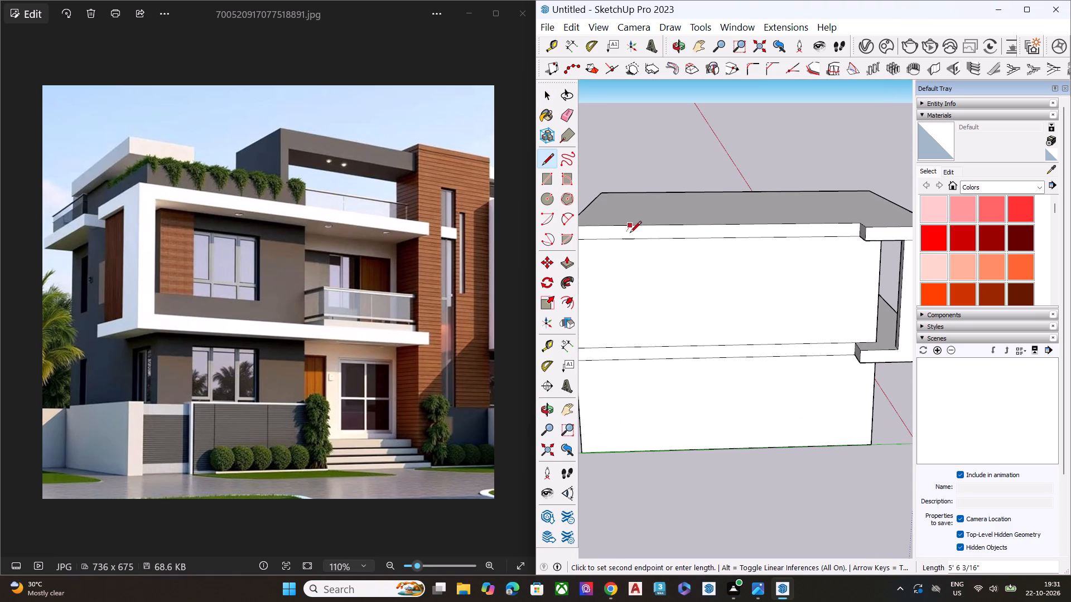
left_click(631, 237)
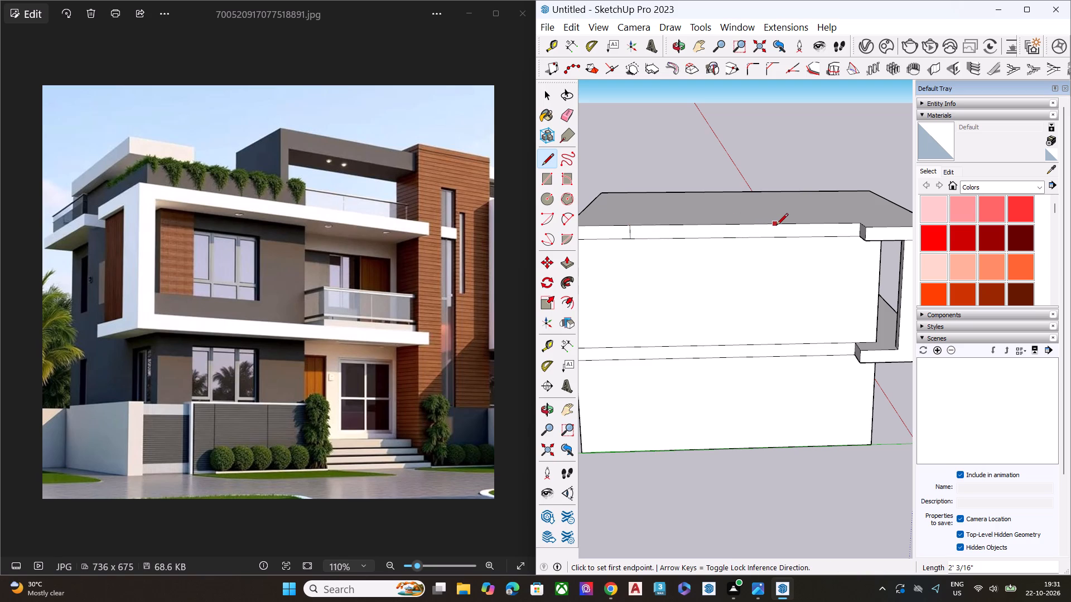
left_click(776, 226)
left_click(779, 237)
key("space")
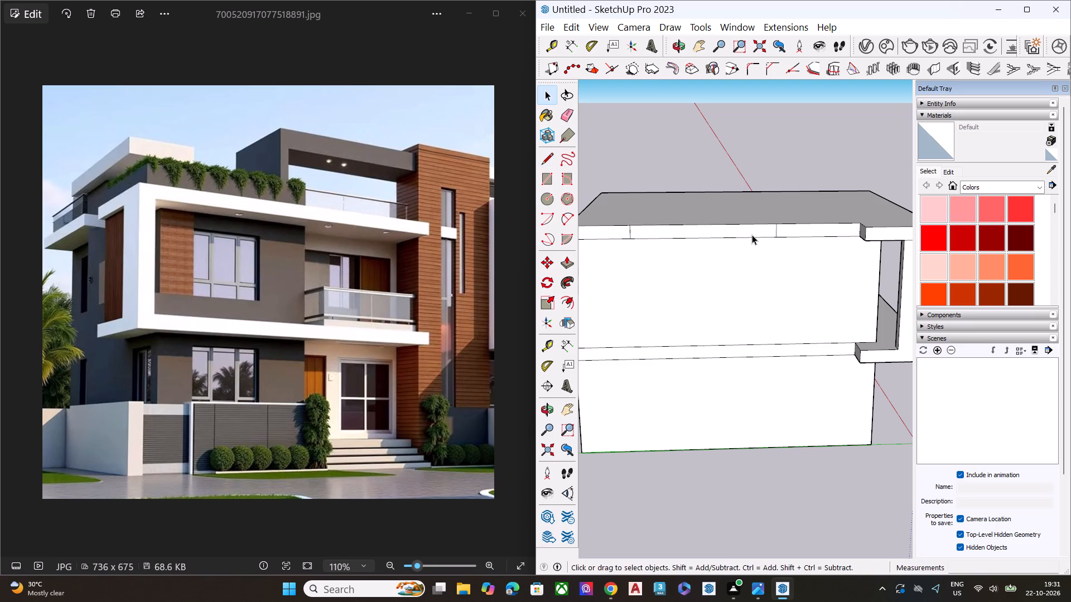
Examine the marked section of the roof slab's edge and the slab's top face from around the projecting end.
left_click(752, 235)
middle_click_drag(758, 230, 745, 327)
scroll(802, 225, "down", 3)
scroll(802, 225, "up", 1)
scroll(802, 226, "down", 3)
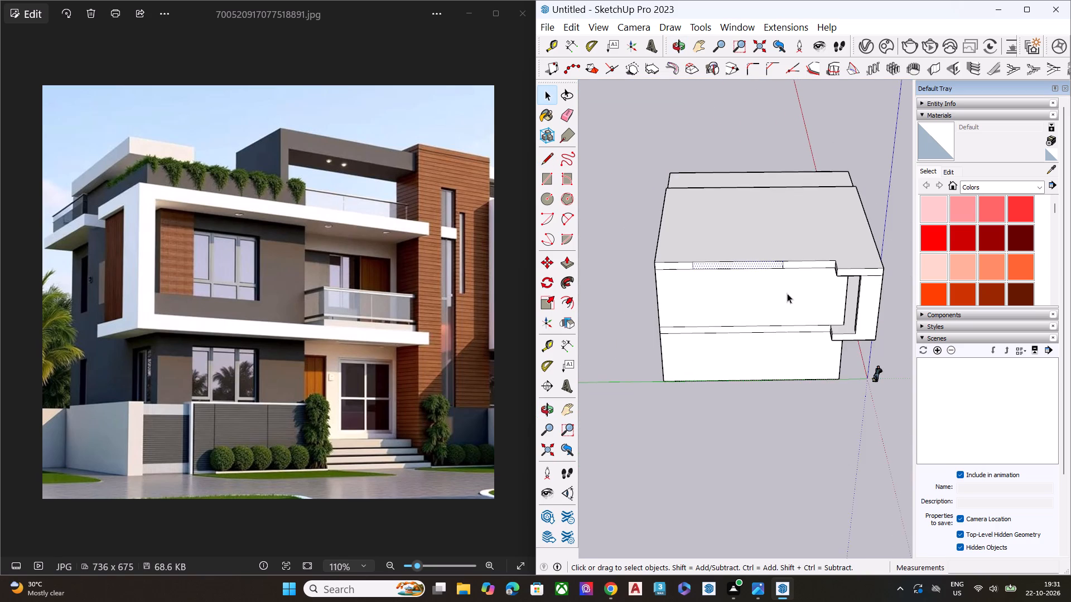
middle_click_drag(788, 305, 582, 411)
scroll(720, 222, "up", 3)
scroll(729, 212, "down", 2)
scroll(729, 212, "up", 6)
middle_click_drag(718, 250, 704, 37)
scroll(666, 139, "down", 6)
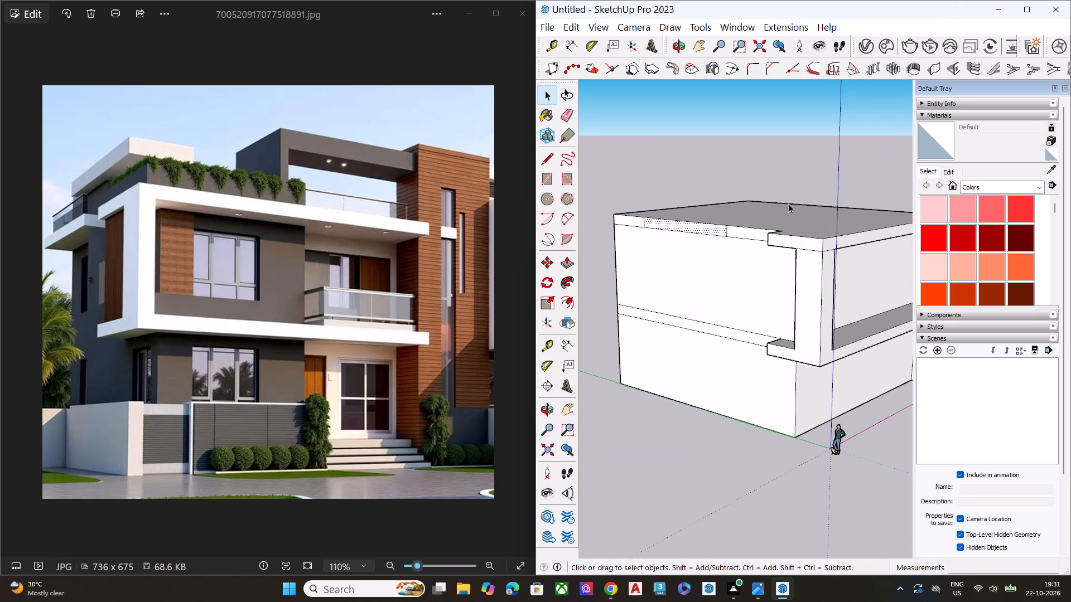
left_click(823, 216)
middle_click_drag(806, 218, 794, 292)
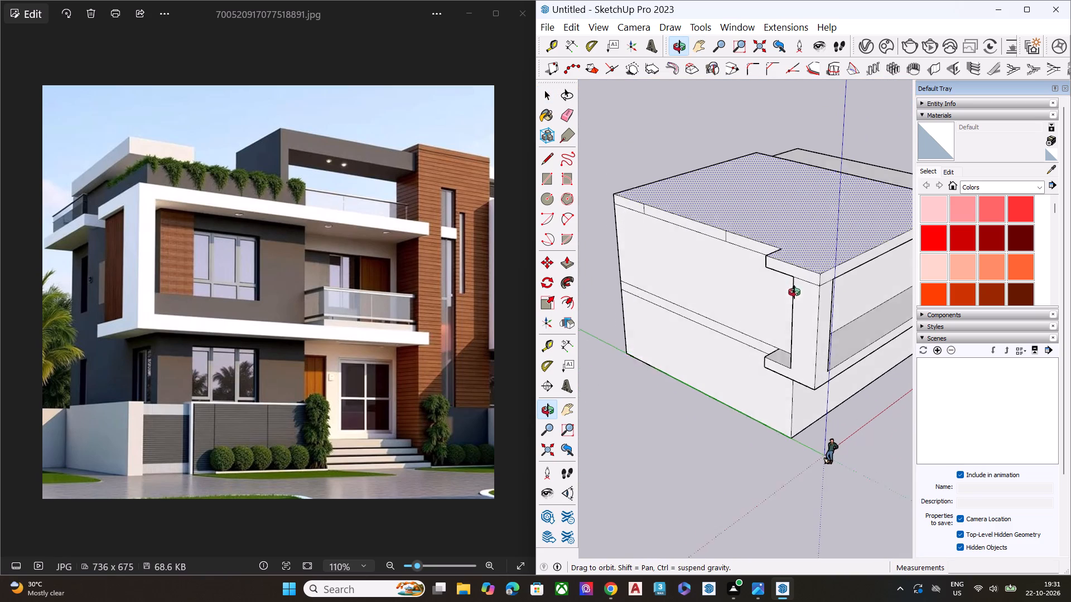
middle_click_drag(794, 292, 791, 300)
key("space")
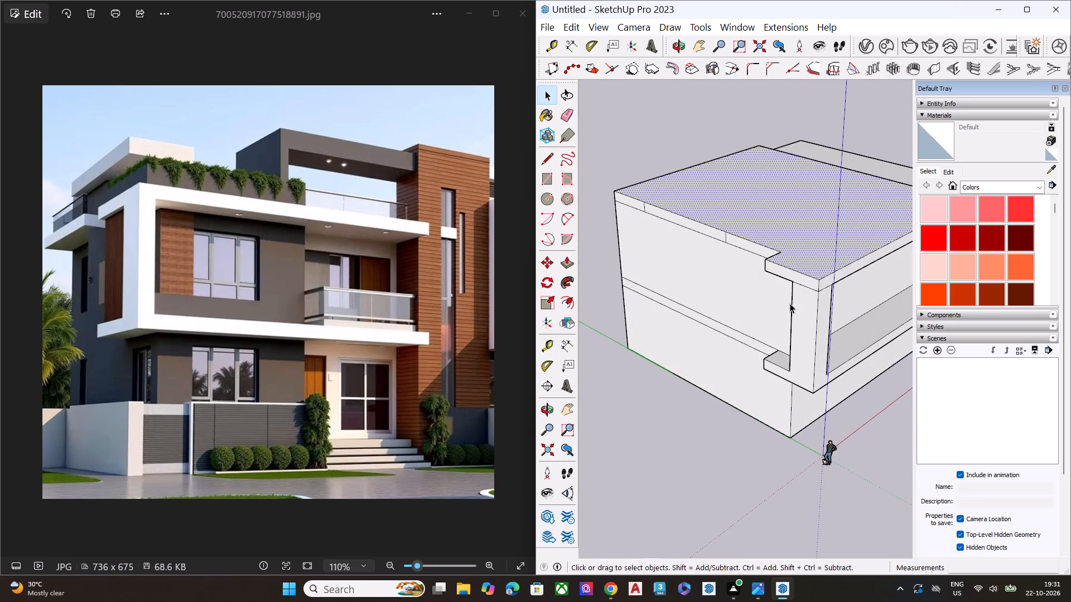
left_click(709, 462)
Draw a line about 11' long on the roof slab's top, from the notch's inner corner to the front edge.
middle_click_drag(845, 250, 677, 374)
key("l")
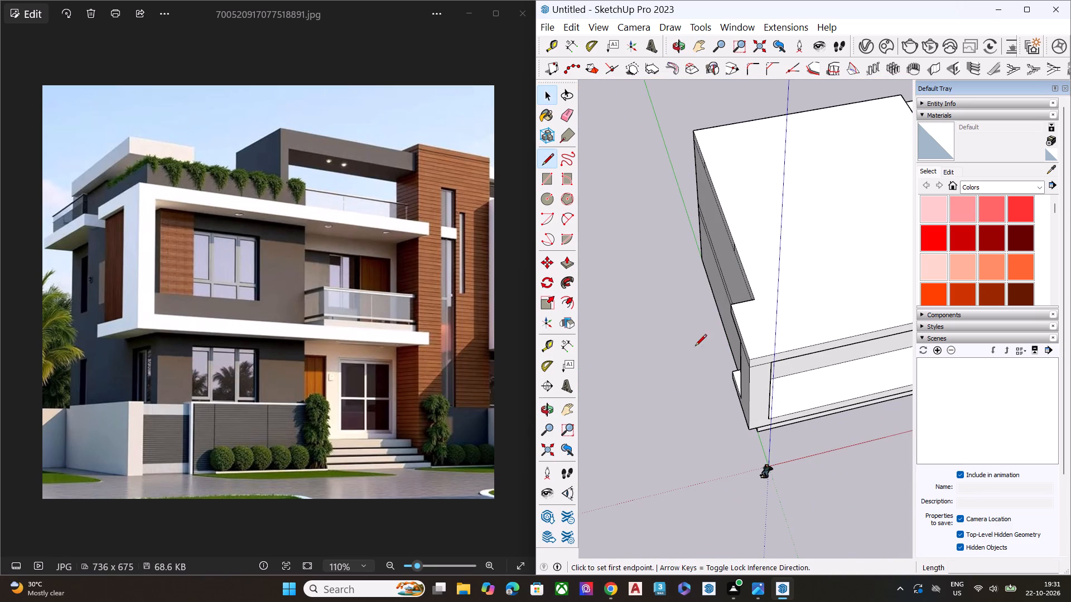
left_click(751, 300)
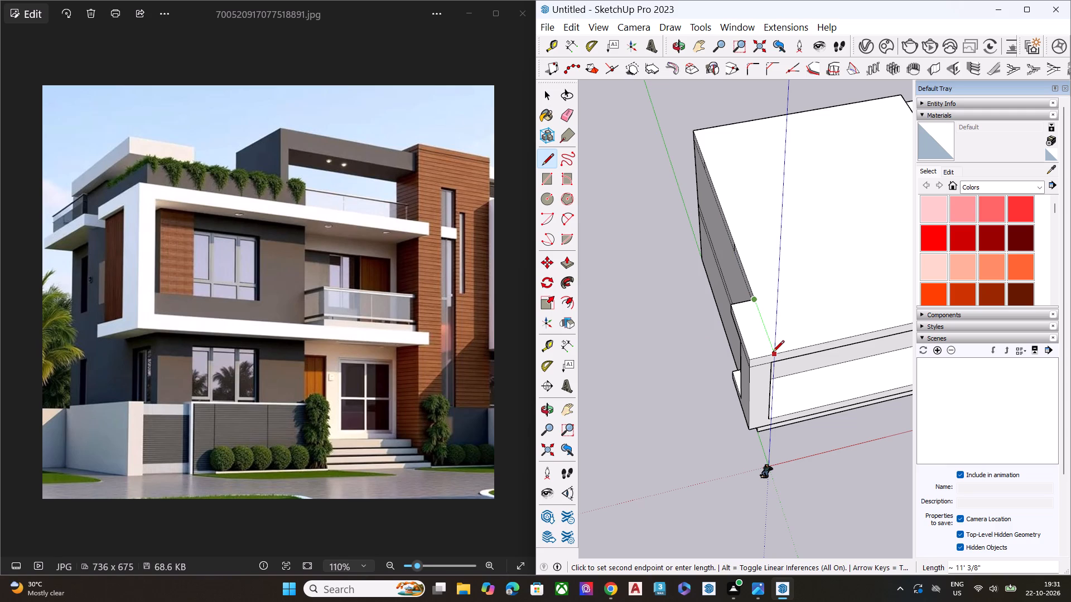
left_click(773, 353)
key("space")
middle_click_drag(720, 321, 655, 321)
scroll(732, 264, "down", 4)
scroll(720, 270, "up", 1)
scroll(700, 273, "down", 4)
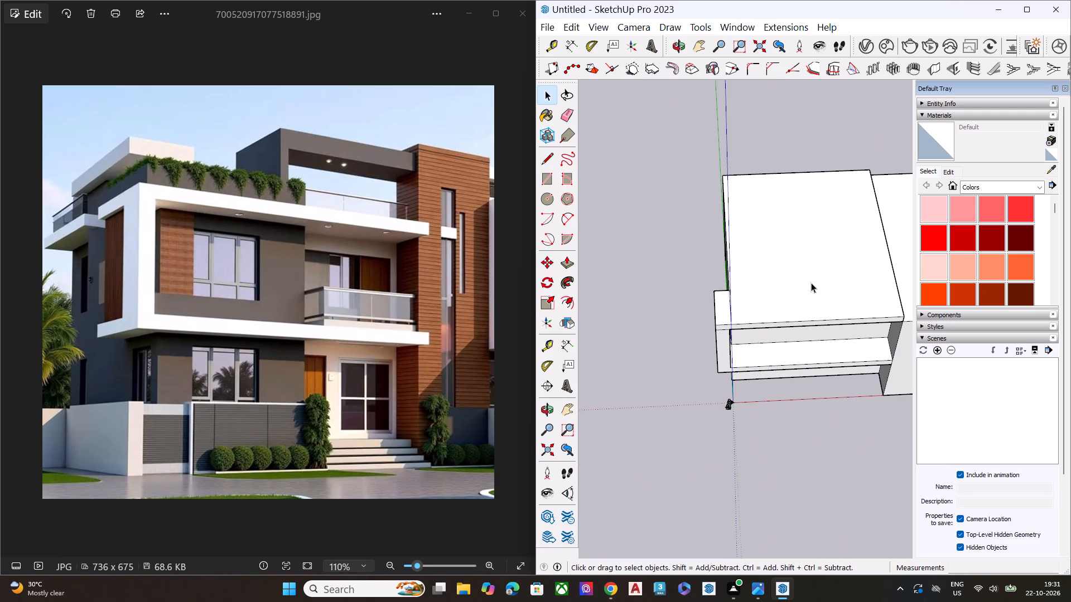
Push/Pull the roof slab's top face upward by more than 6' to form a tall parapet block over the upper floor.
left_click(811, 283)
key("p")
left_click(810, 302)
middle_click_drag(814, 281, 852, 140)
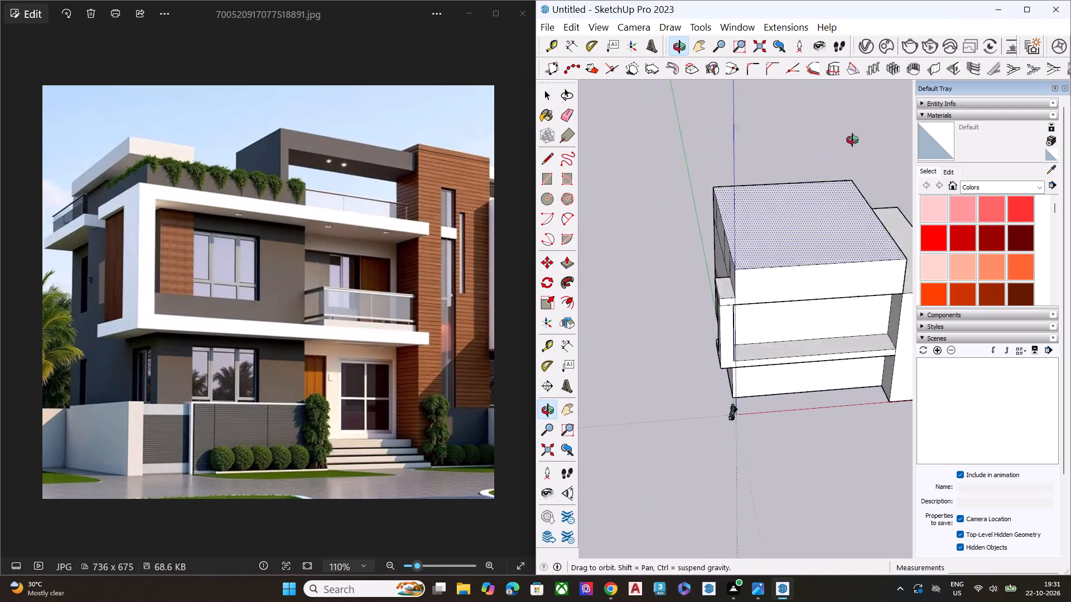
middle_click_drag(852, 140, 930, 42)
scroll(769, 240, "up", 4)
scroll(768, 244, "down", 1)
scroll(768, 244, "up", 2)
middle_click_drag(754, 266, 766, 258)
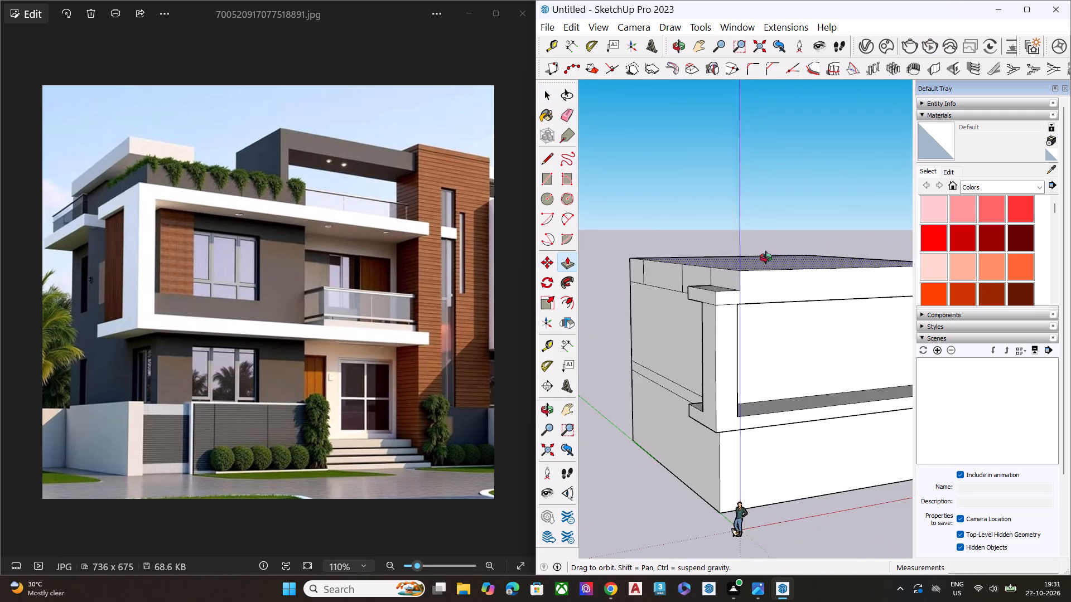
middle_click_drag(766, 258, 820, 243)
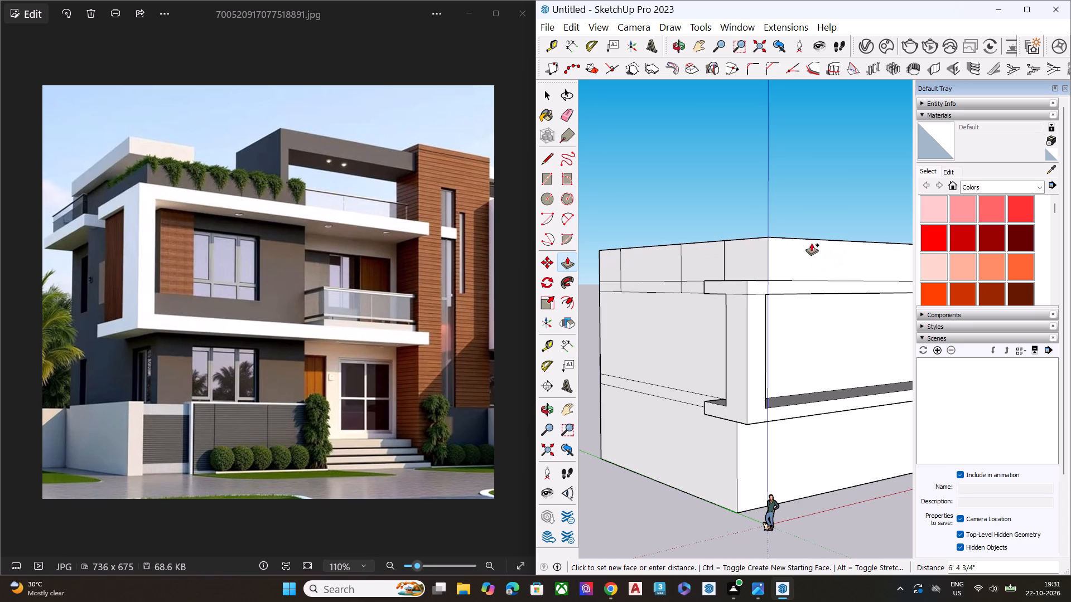
left_click(814, 238)
key("space")
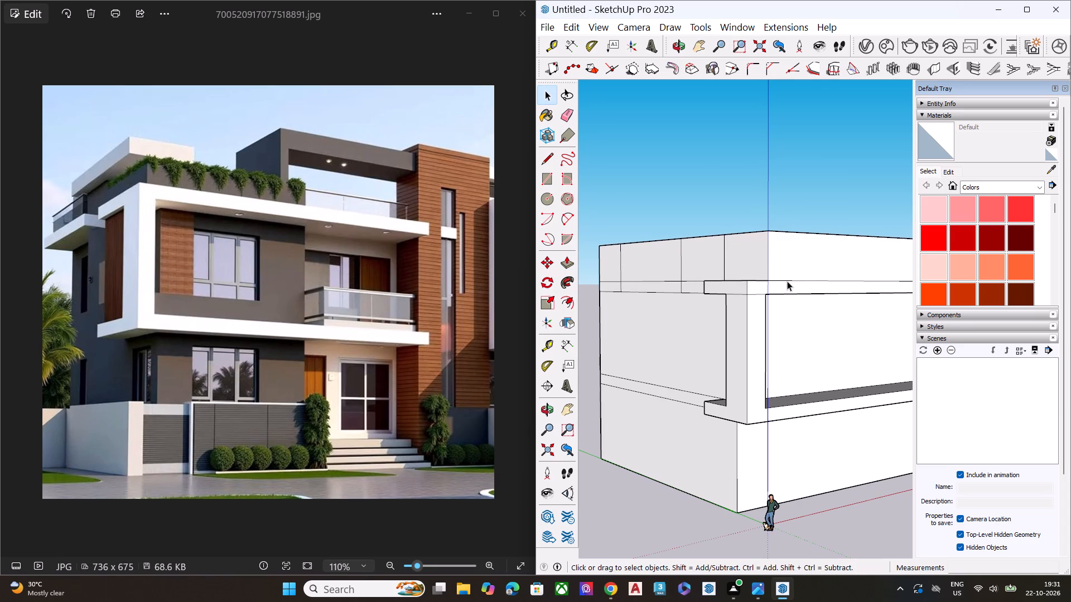
Erase the three vertical division lines on the raised roof block's long side face.
key("e")
scroll(667, 250, "up", 10)
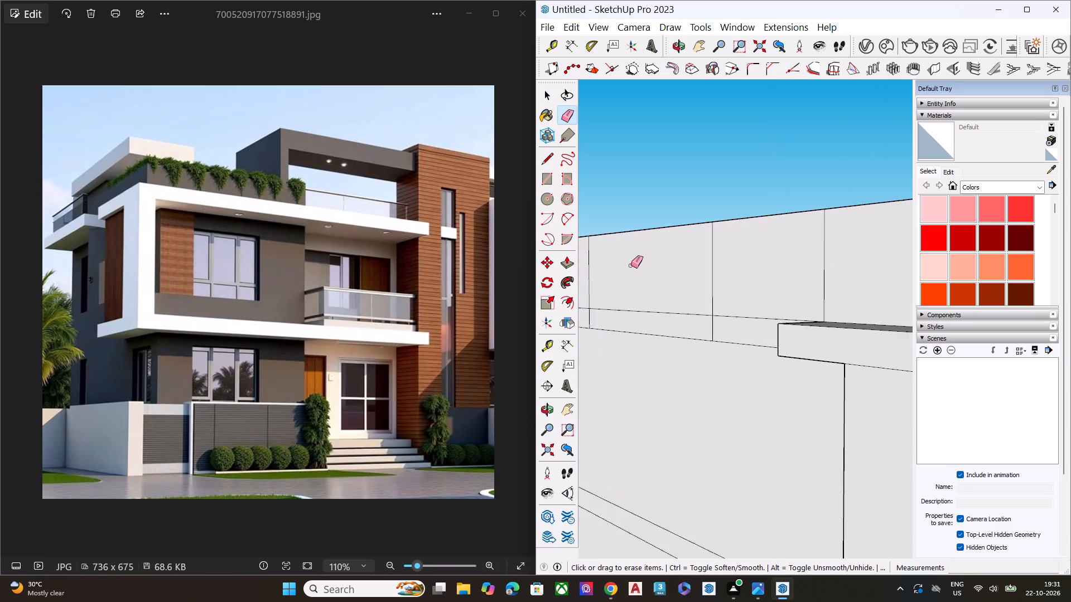
scroll(663, 274, "down", 7)
scroll(624, 267, "up", 4)
left_click(621, 273)
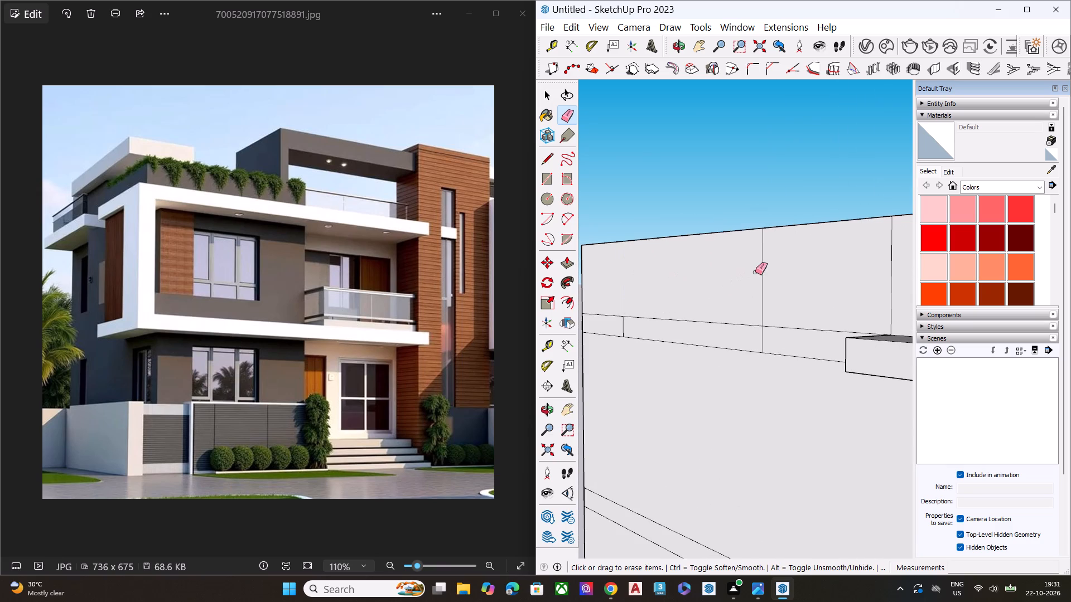
left_click(763, 272)
scroll(707, 289, "down", 1)
scroll(707, 289, "up", 1)
scroll(707, 289, "down", 8)
scroll(838, 281, "up", 1)
left_click(828, 280)
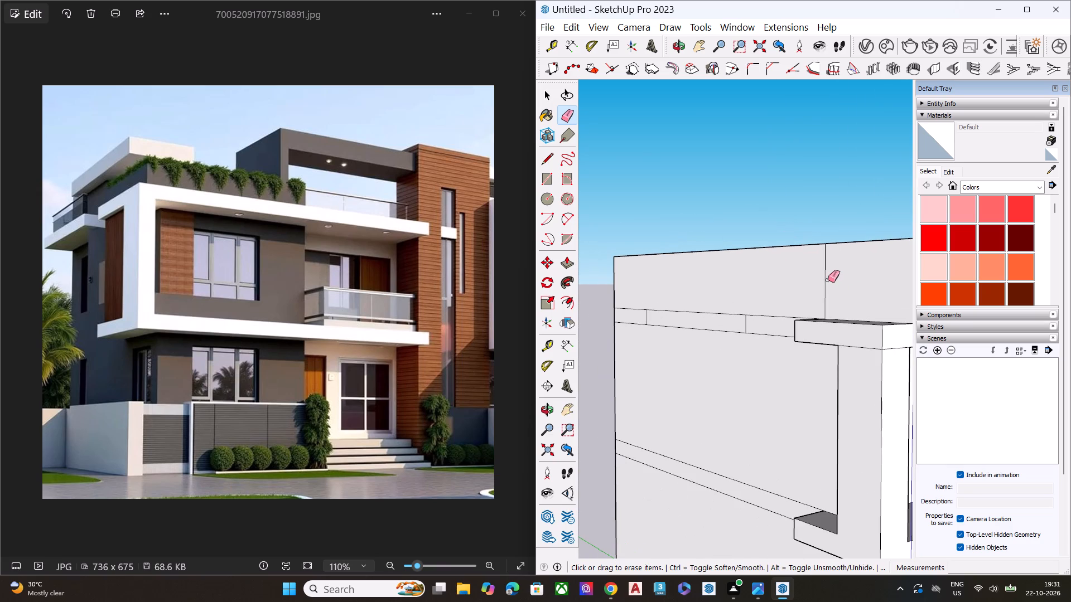
left_click(826, 281)
Push/Pull the marked middle section of the slab band on the long side wall outward about 3' 11", using the front frame's projection as reference.
scroll(752, 296, "down", 7)
middle_click_drag(833, 296, 822, 341)
scroll(826, 329, "up", 3)
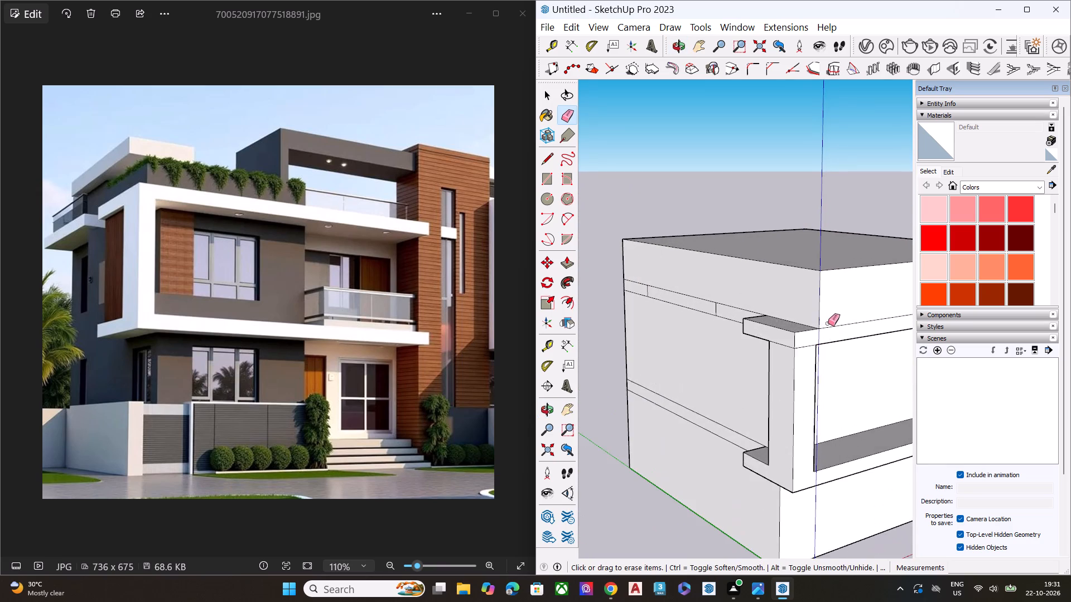
scroll(828, 323, "up", 3)
scroll(835, 295, "down", 12)
middle_click_drag(733, 303, 794, 304)
scroll(776, 307, "up", 2)
scroll(730, 302, "down", 1)
scroll(728, 301, "up", 4)
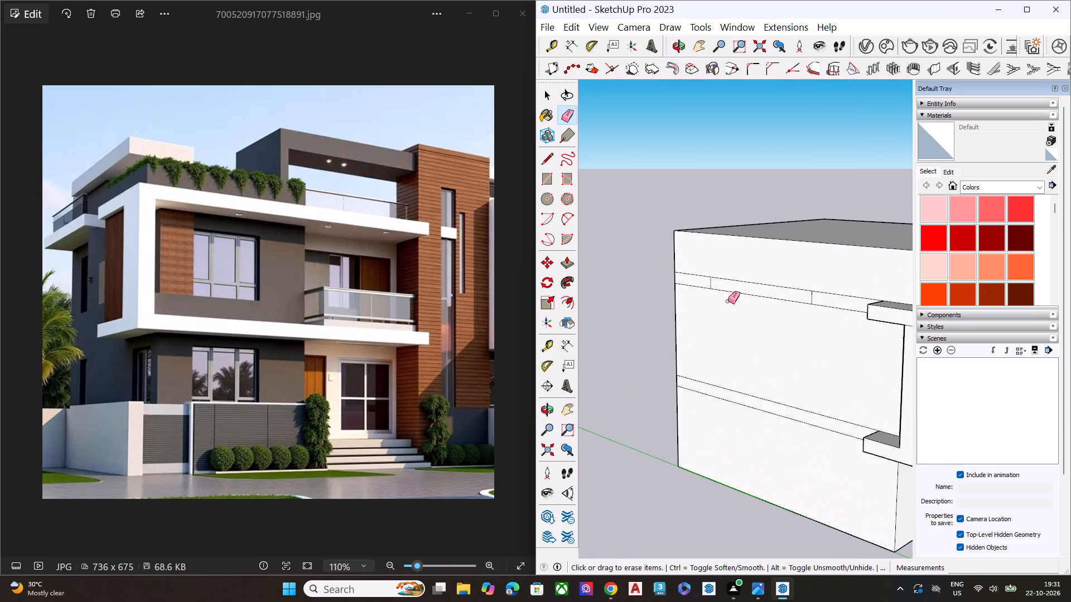
middle_click_drag(692, 281, 842, 259)
scroll(821, 263, "up", 8)
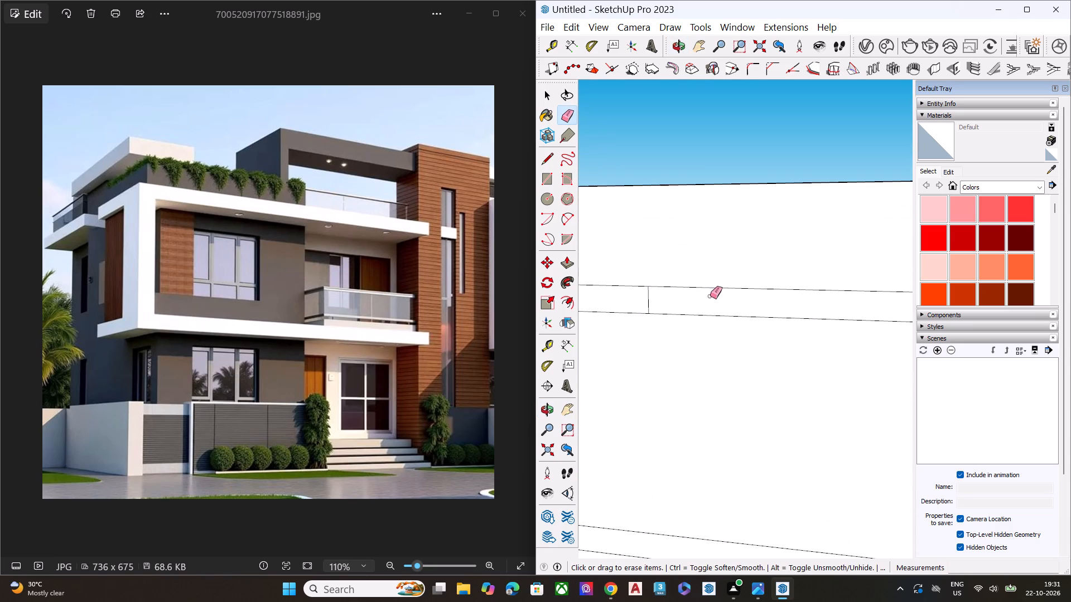
key("space")
left_click(708, 298)
key("p")
scroll(730, 298, "down", 6)
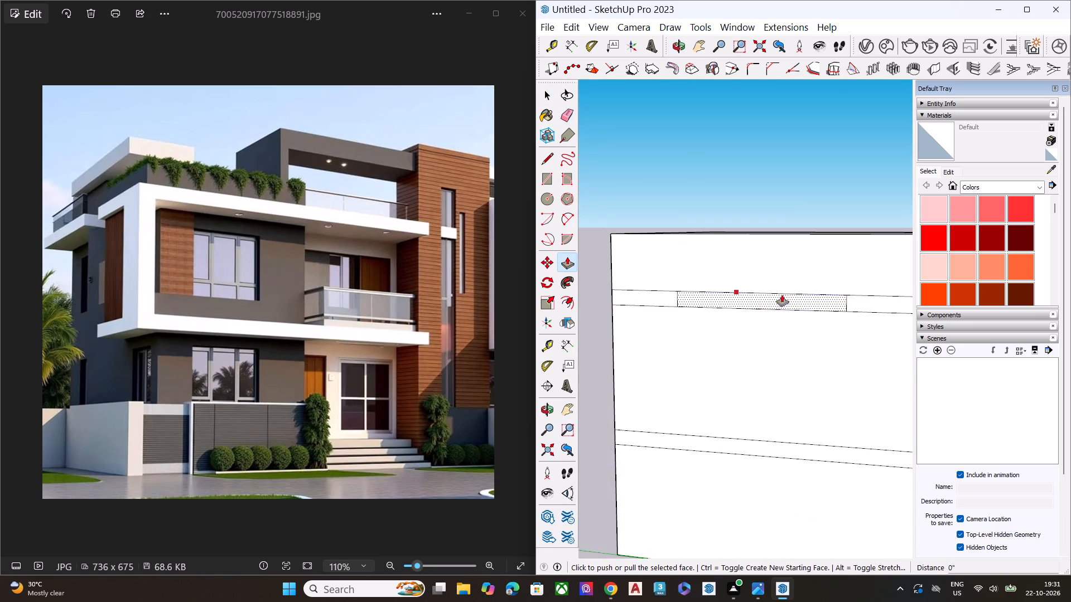
middle_click_drag(855, 296, 682, 396)
left_click(717, 372)
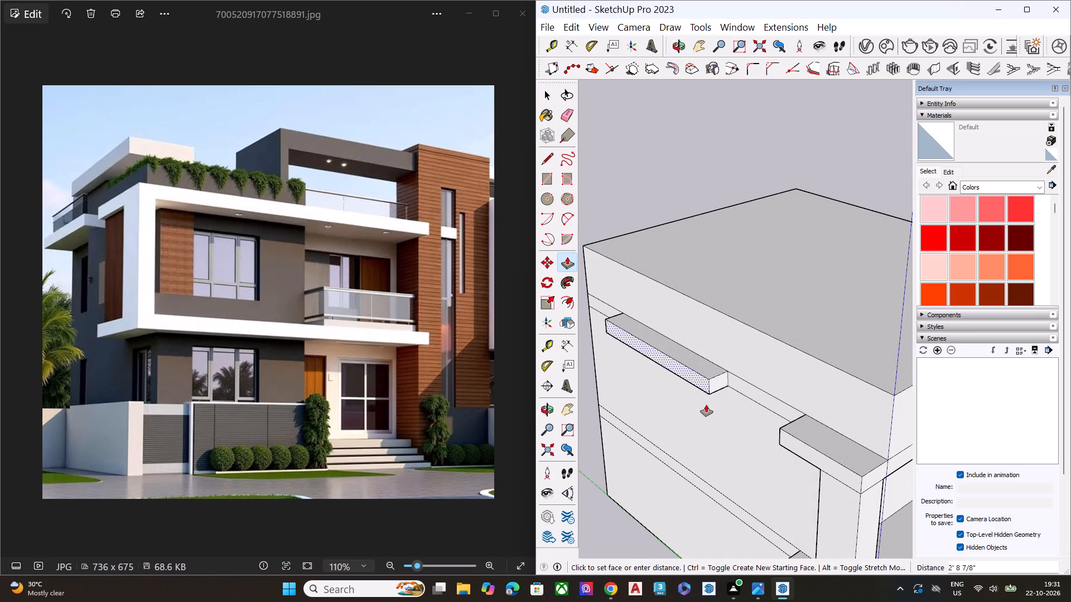
left_click(792, 435)
scroll(692, 387, "up", 6)
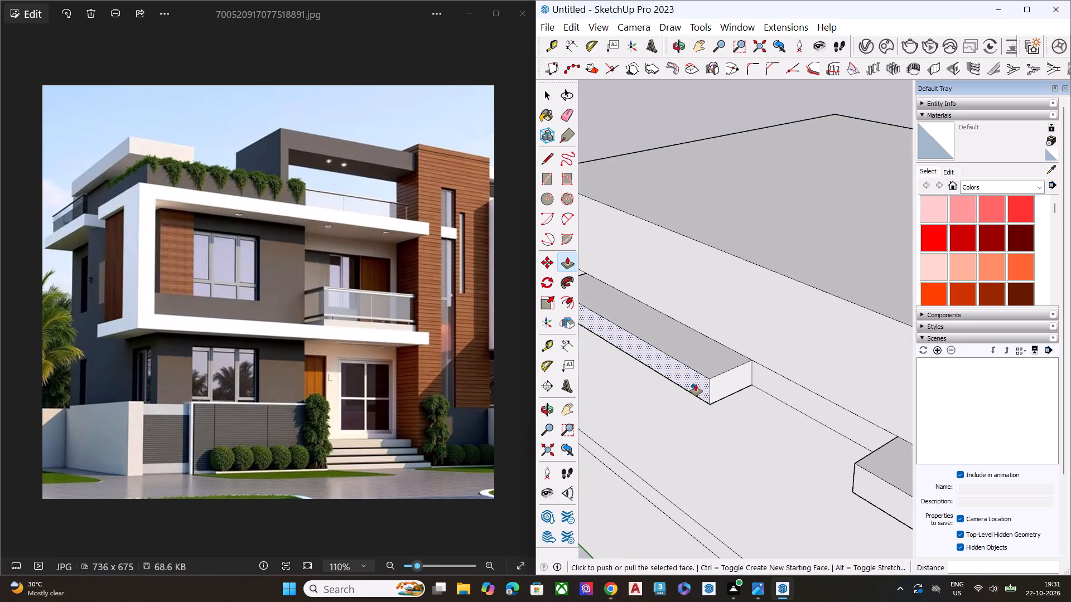
left_click(700, 381)
left_click(687, 385)
key("space")
Push/Pull the side ledge's rear end face toward the building's rear corner to lengthen the ledge.
scroll(749, 374, "down", 3)
scroll(764, 389, "up", 1)
scroll(764, 389, "down", 6)
middle_click_drag(672, 361, 702, 381)
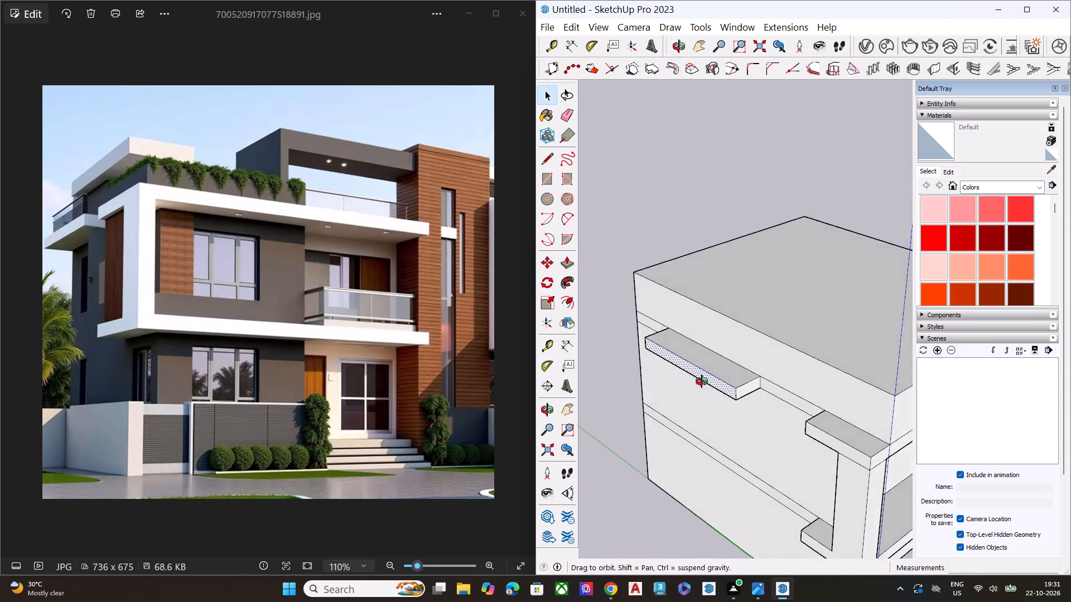
middle_click_drag(702, 381, 986, 410)
middle_click_drag(707, 377, 852, 288)
scroll(757, 329, "up", 6)
left_click(789, 341)
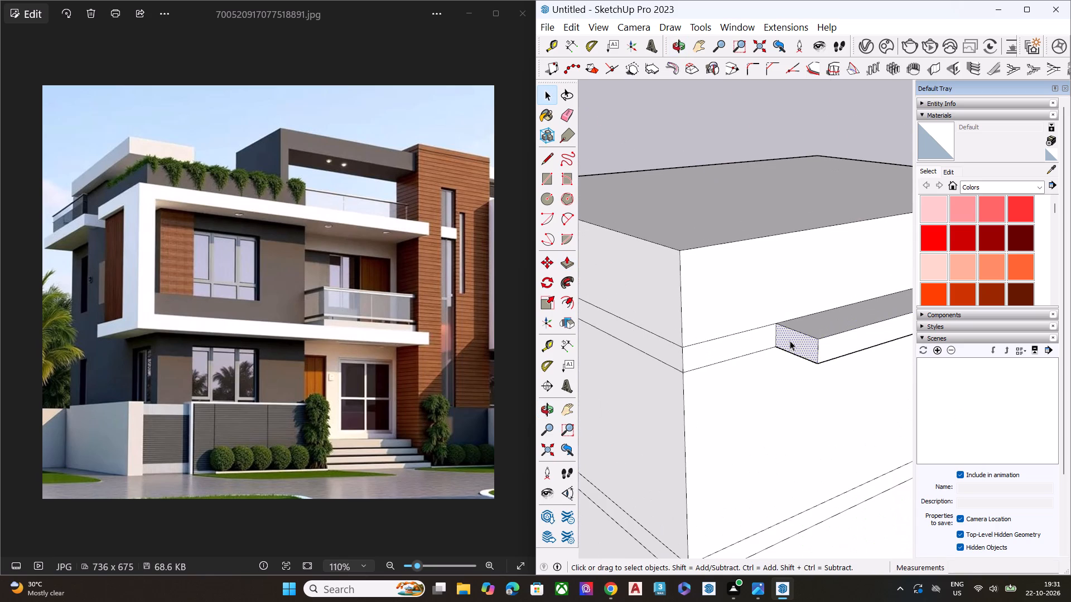
key("p")
left_click(792, 341)
left_click(760, 339)
key("space")
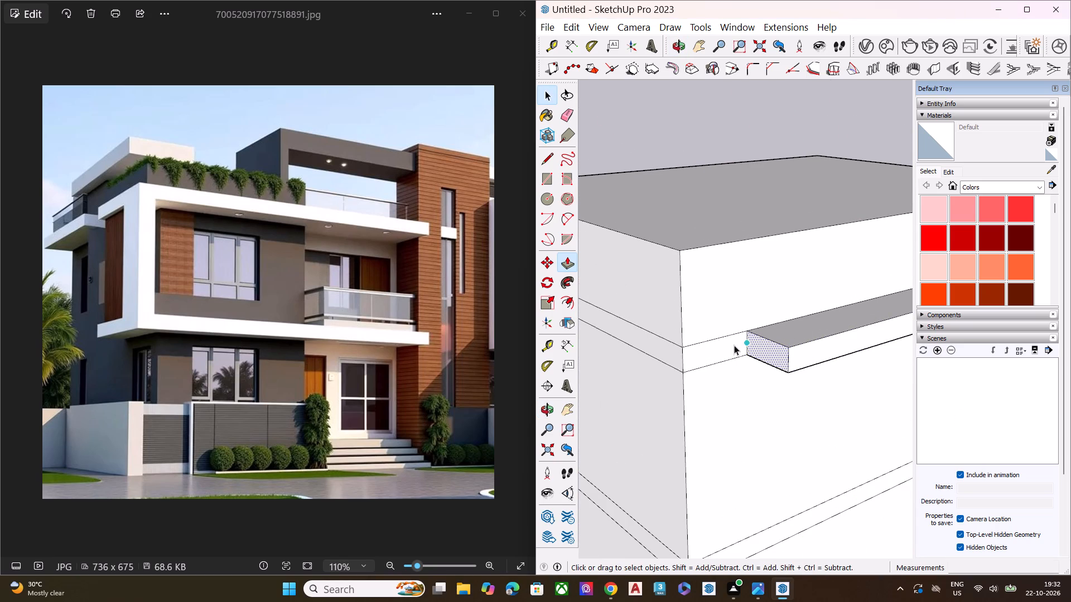
Push/Pull the side ledge's long outer face outward by about 1'.
scroll(715, 352, "down", 2)
scroll(707, 353, "up", 2)
scroll(704, 353, "down", 2)
middle_click_drag(756, 348, 726, 460)
scroll(652, 317, "down", 8)
scroll(800, 356, "up", 4)
scroll(805, 360, "down", 1)
scroll(806, 362, "up", 4)
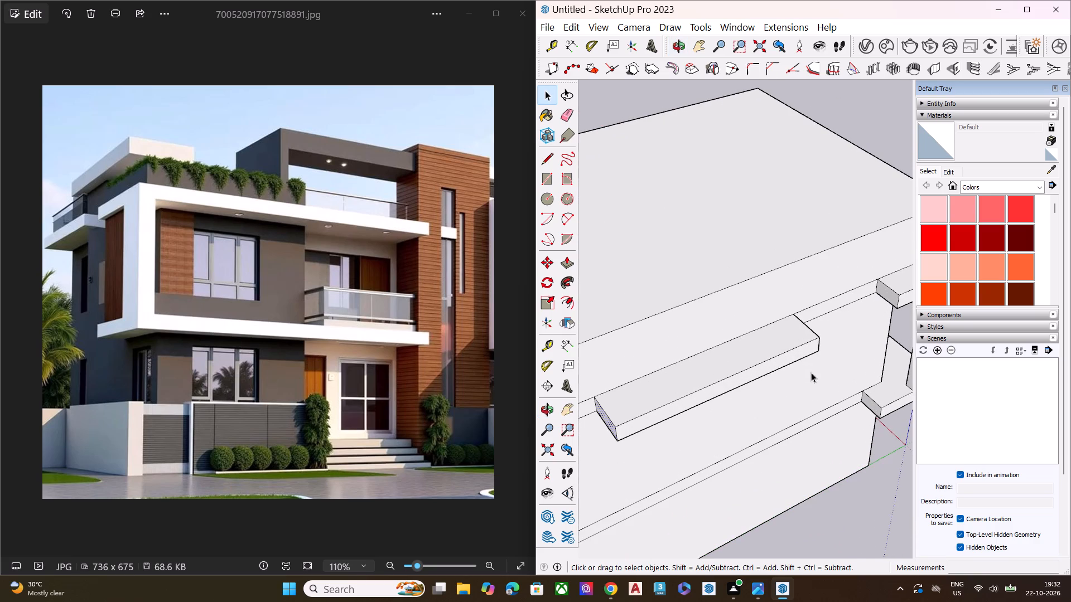
left_click(788, 356)
key("p")
left_click(788, 356)
left_click(790, 358)
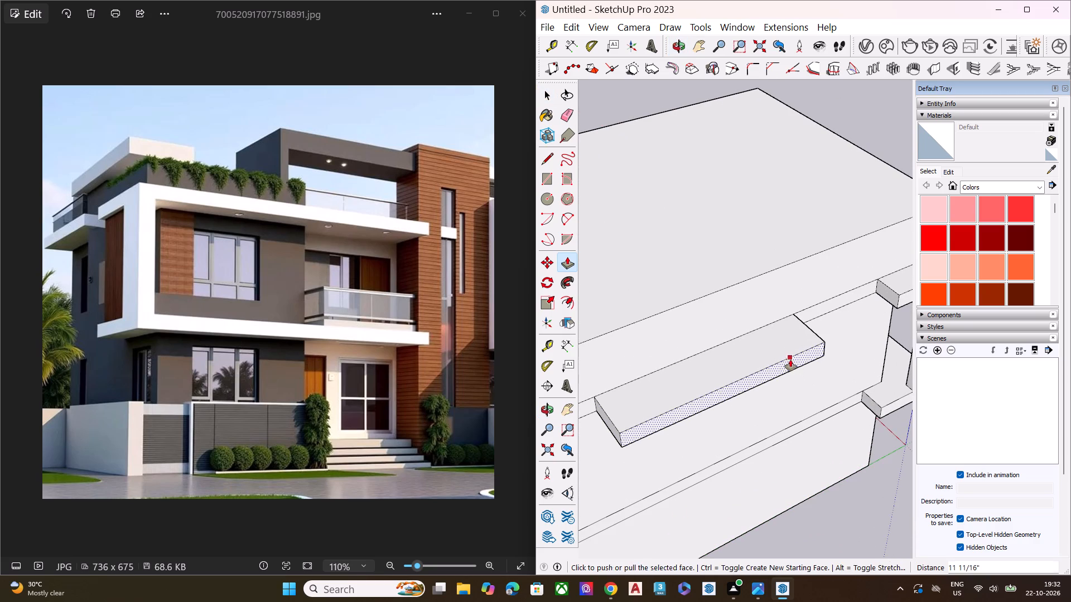
key("space")
Erase the leftover upper and lower slab-band lines on the walls to either side of the side ledge.
scroll(780, 363, "down", 1)
scroll(780, 363, "up", 2)
scroll(780, 363, "down", 2)
scroll(780, 363, "up", 1)
scroll(780, 363, "down", 4)
middle_click_drag(767, 365, 715, 362)
scroll(611, 387, "up", 5)
key("e")
scroll(595, 375, "up", 1)
scroll(607, 375, "down", 6)
scroll(609, 375, "up", 2)
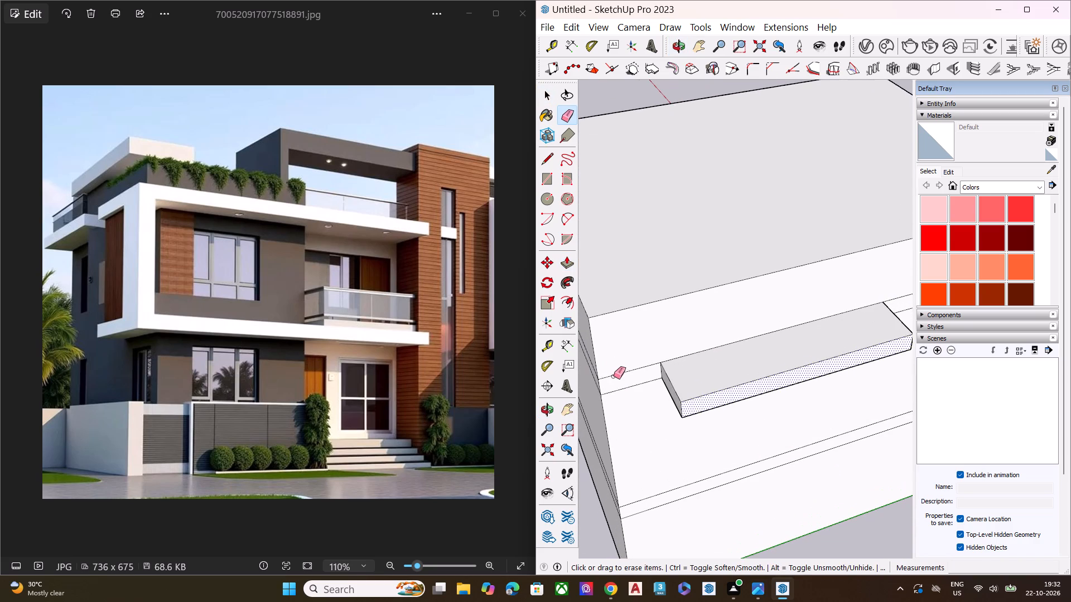
left_click(620, 373)
left_click(626, 387)
scroll(708, 375, "down", 5)
middle_click_drag(638, 371, 753, 263)
scroll(740, 274, "up", 2)
scroll(705, 295, "down", 2)
scroll(705, 295, "up", 2)
left_click(709, 315)
left_click(706, 331)
scroll(715, 331, "down", 2)
scroll(715, 331, "up", 2)
scroll(715, 331, "down", 2)
middle_click_drag(813, 319, 625, 326)
scroll(815, 314, "up", 1)
scroll(822, 312, "down", 1)
scroll(823, 312, "up", 4)
left_click(845, 288)
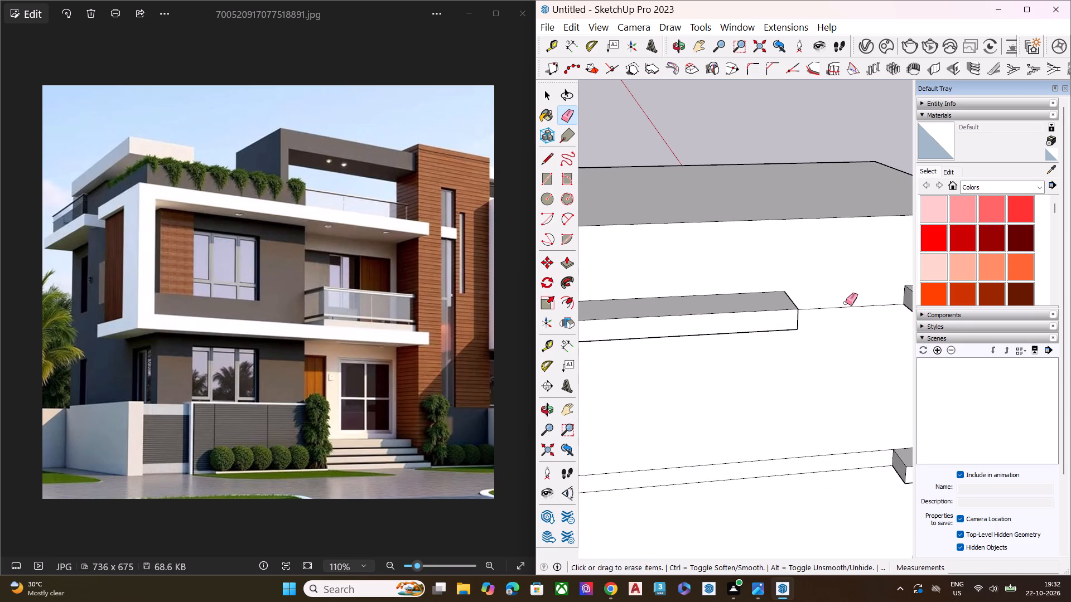
left_click(847, 308)
scroll(810, 319, "down", 1)
scroll(808, 321, "up", 1)
scroll(807, 321, "down", 5)
key("space")
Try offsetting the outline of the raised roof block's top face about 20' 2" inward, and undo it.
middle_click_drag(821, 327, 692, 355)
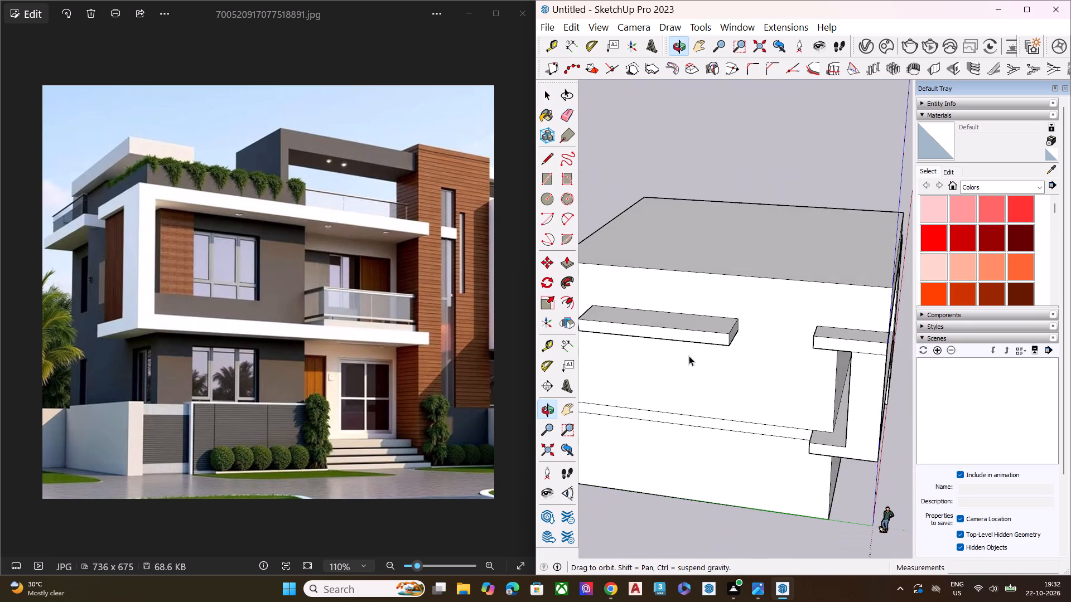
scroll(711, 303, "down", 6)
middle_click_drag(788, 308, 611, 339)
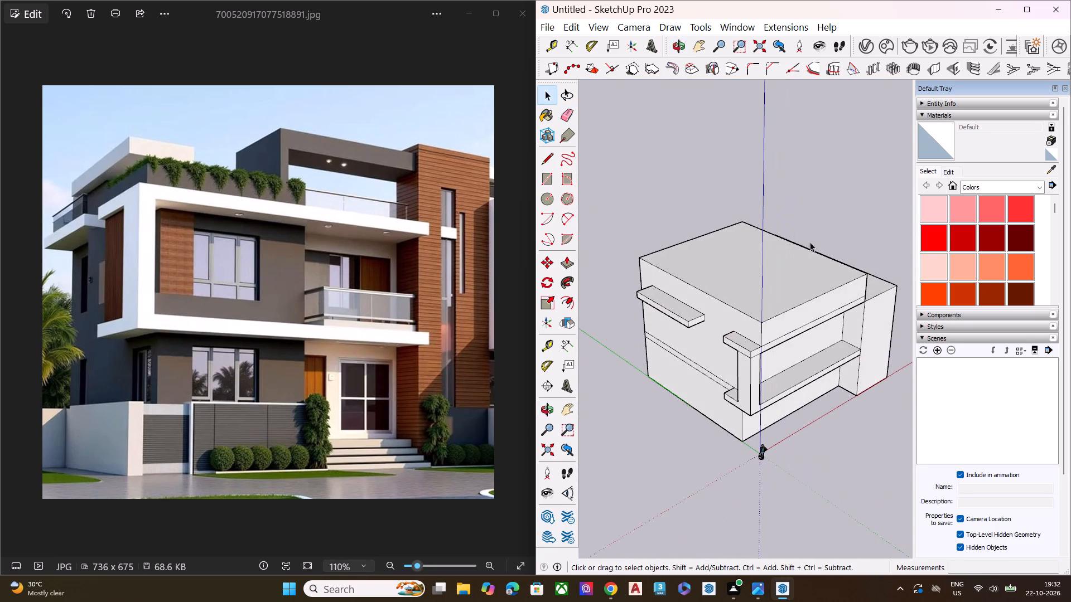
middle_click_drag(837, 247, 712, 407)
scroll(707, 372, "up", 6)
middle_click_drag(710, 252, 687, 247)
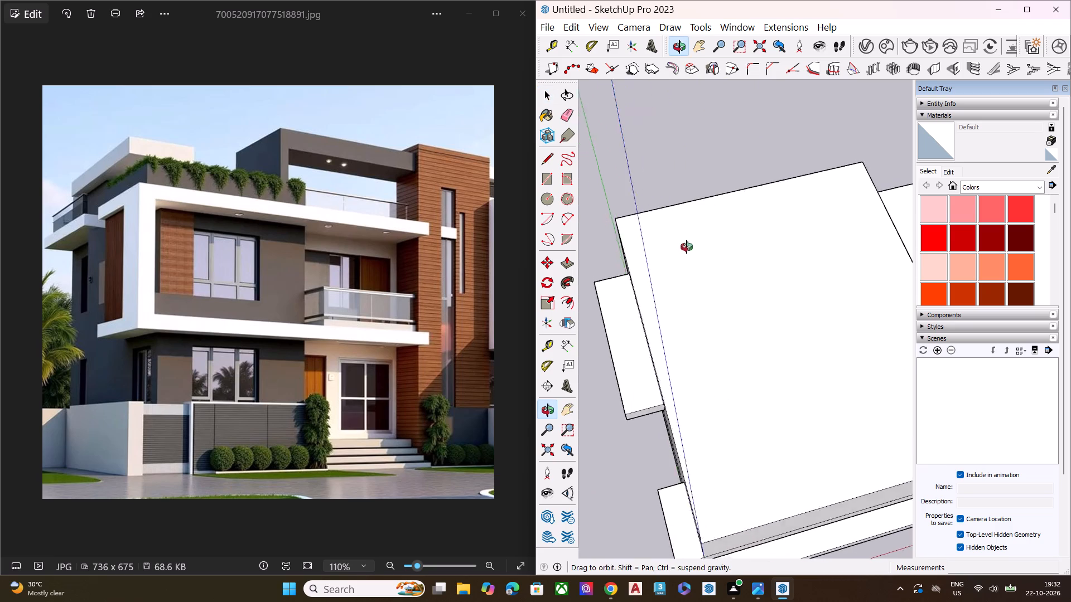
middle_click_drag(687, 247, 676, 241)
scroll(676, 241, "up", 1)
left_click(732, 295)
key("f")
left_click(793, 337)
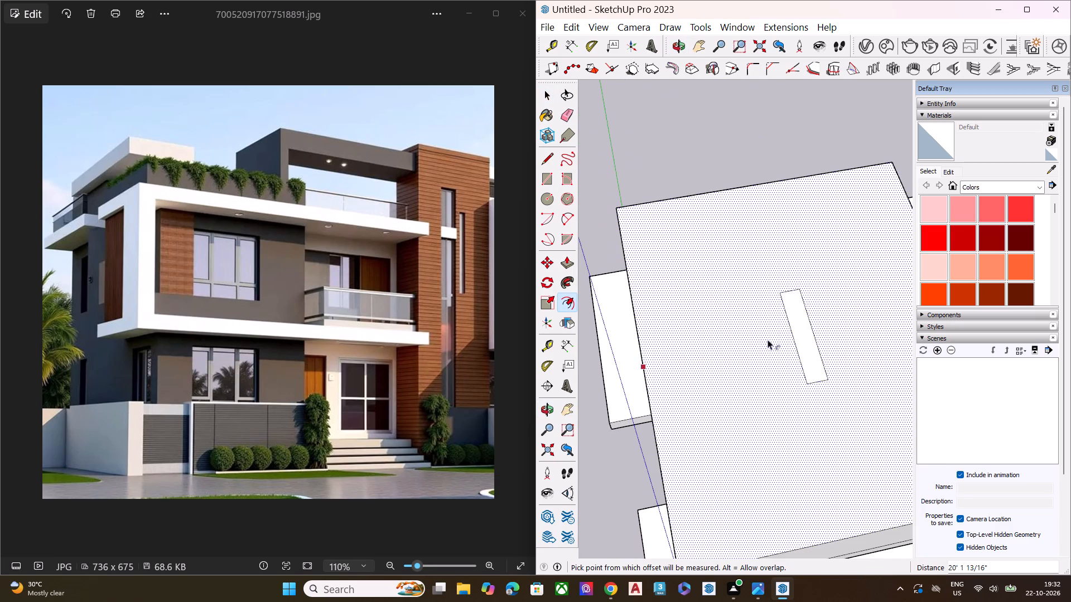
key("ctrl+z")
Offset the outline of the raised roof block's top face inward by about 2' 5" to mark a parapet border.
key("f")
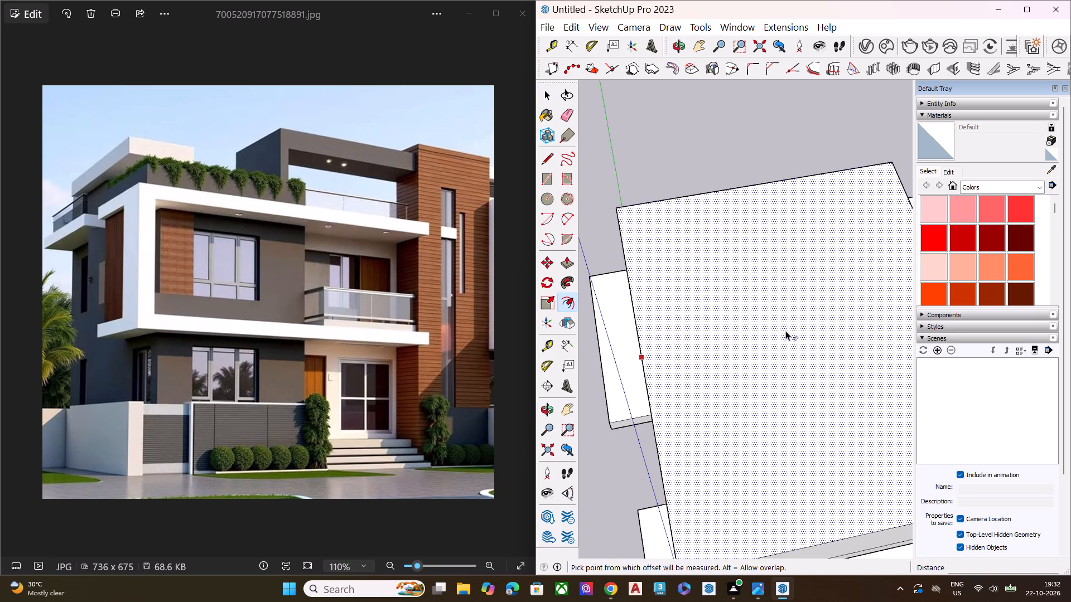
left_click(787, 331)
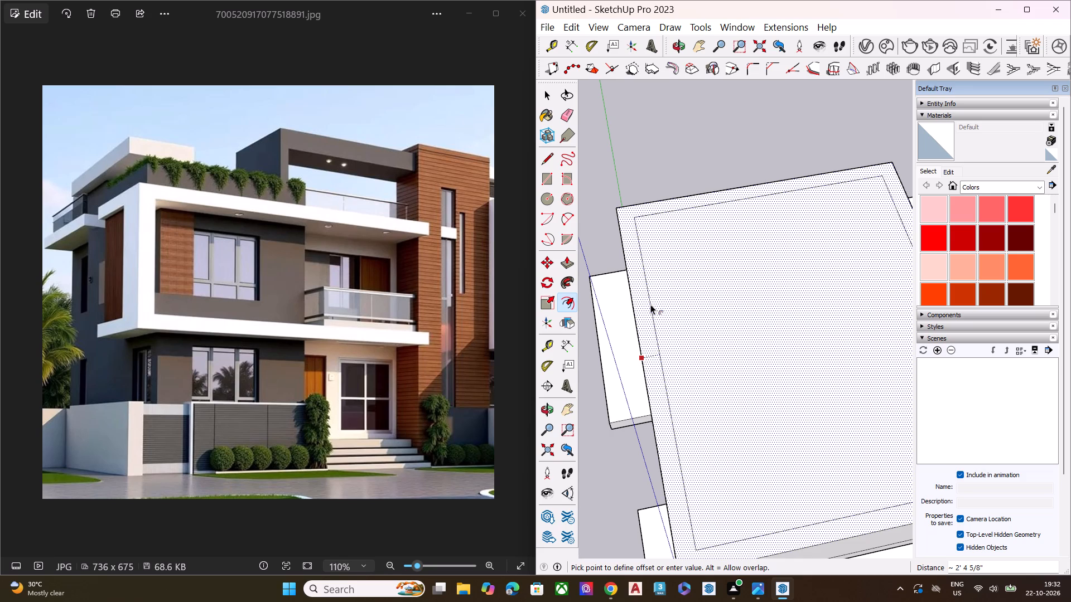
left_click(650, 304)
key("space")
Erase the horizontal line along the raised roof block's side face, just above the lower side block's roof.
scroll(752, 302, "down", 6)
middle_click_drag(797, 318, 744, 219)
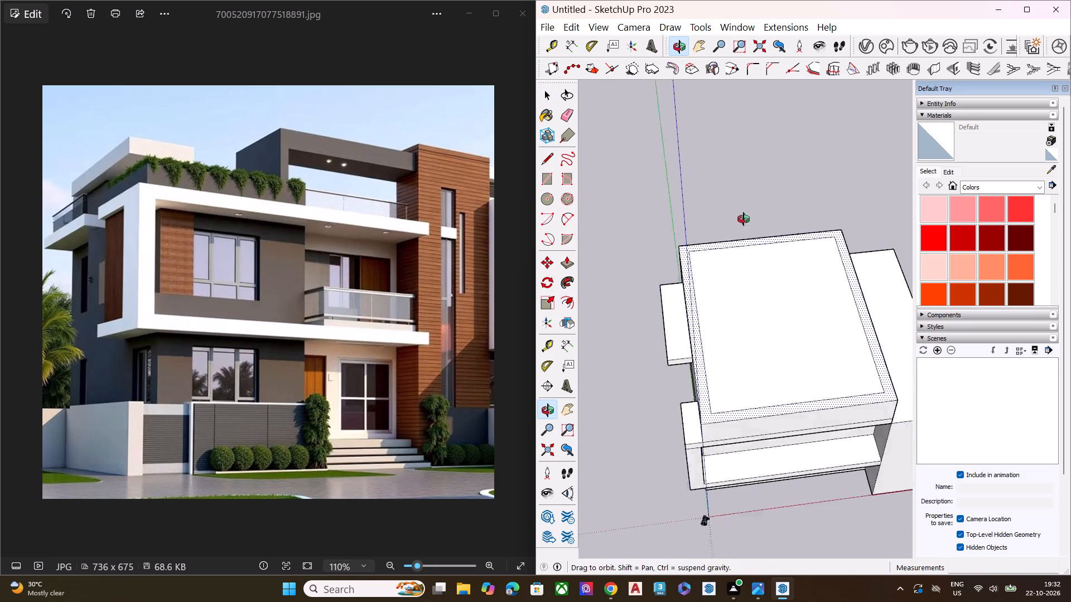
middle_click_drag(744, 219, 719, 52)
scroll(662, 207, "down", 1)
scroll(658, 210, "up", 2)
scroll(648, 217, "down", 4)
middle_click_drag(796, 270, 606, 374)
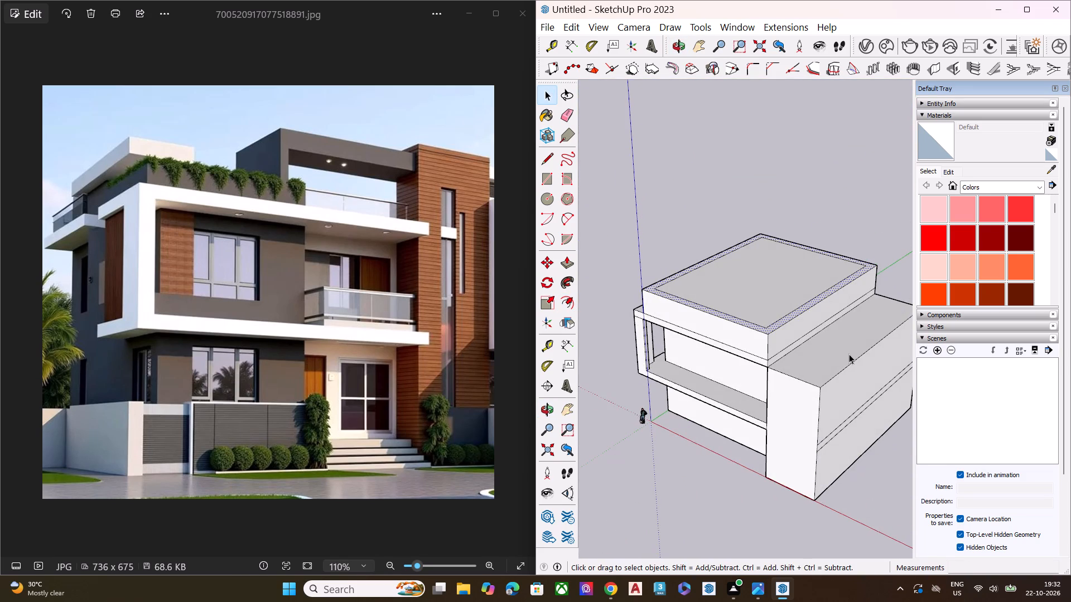
scroll(852, 360, "up", 5)
middle_click_drag(817, 365, 657, 410)
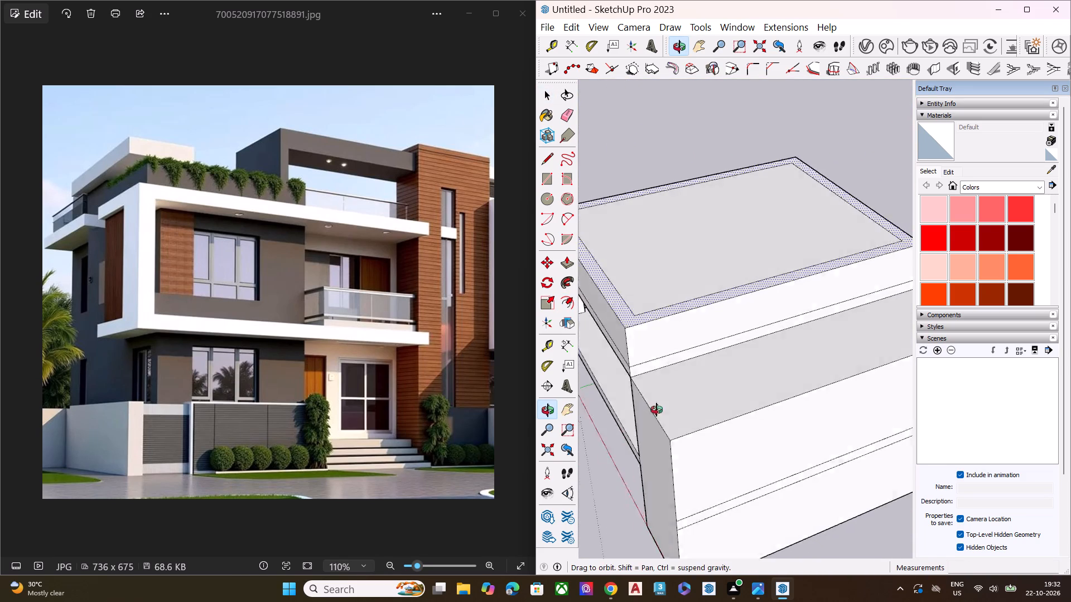
middle_click_drag(657, 410, 647, 410)
scroll(730, 405, "up", 4)
scroll(732, 404, "down", 4)
key("e")
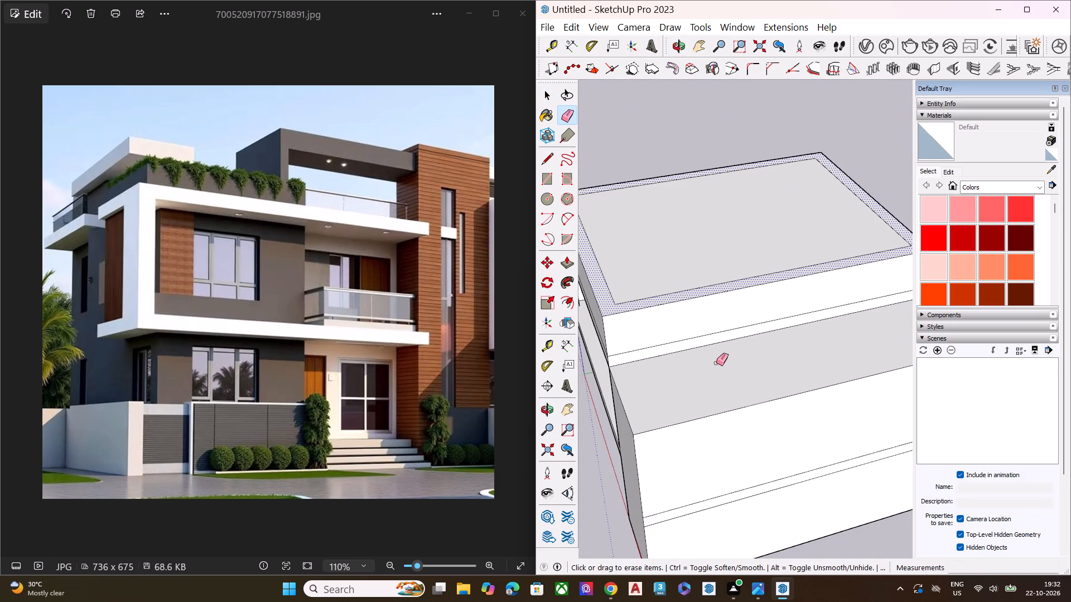
left_click(714, 334)
key("space")
Draw a line about 15' 9" long across the lower side block's roof, marking off a strip at its front end.
left_click(703, 370)
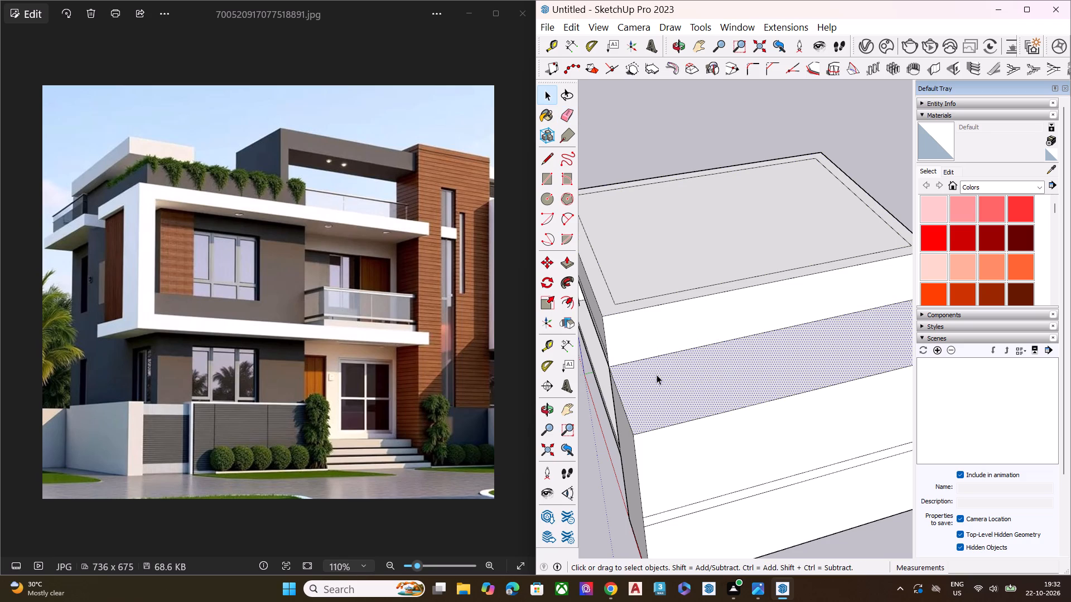
key("l")
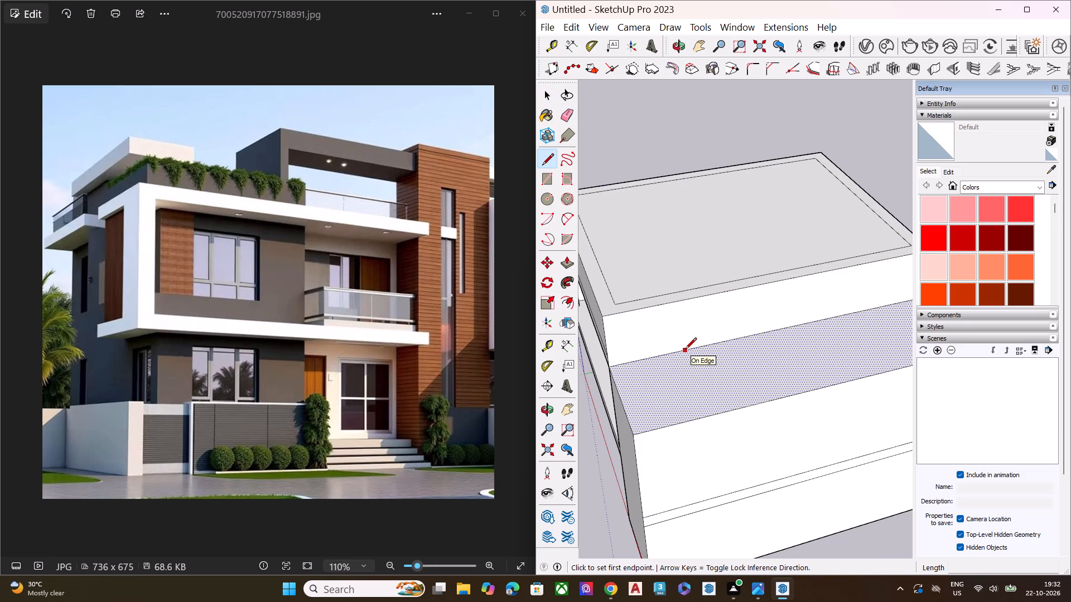
left_click(662, 358)
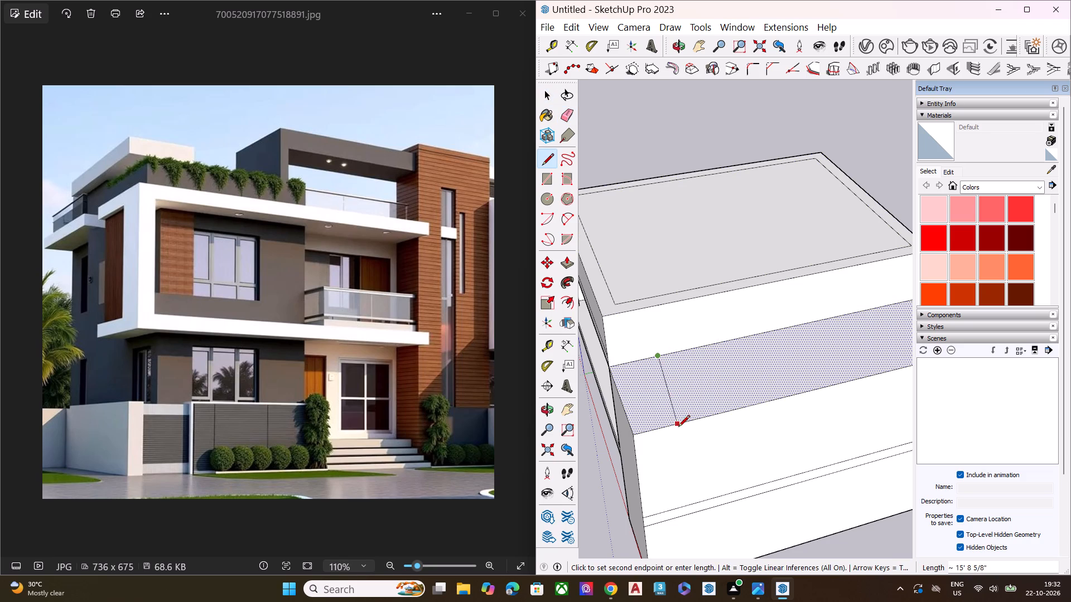
left_click(685, 424)
key("space")
Push/Pull the front strip of the lower side block's roof up about 17' 1" to raise the front tower.
left_click(666, 406)
middle_click_drag(655, 392, 678, 332)
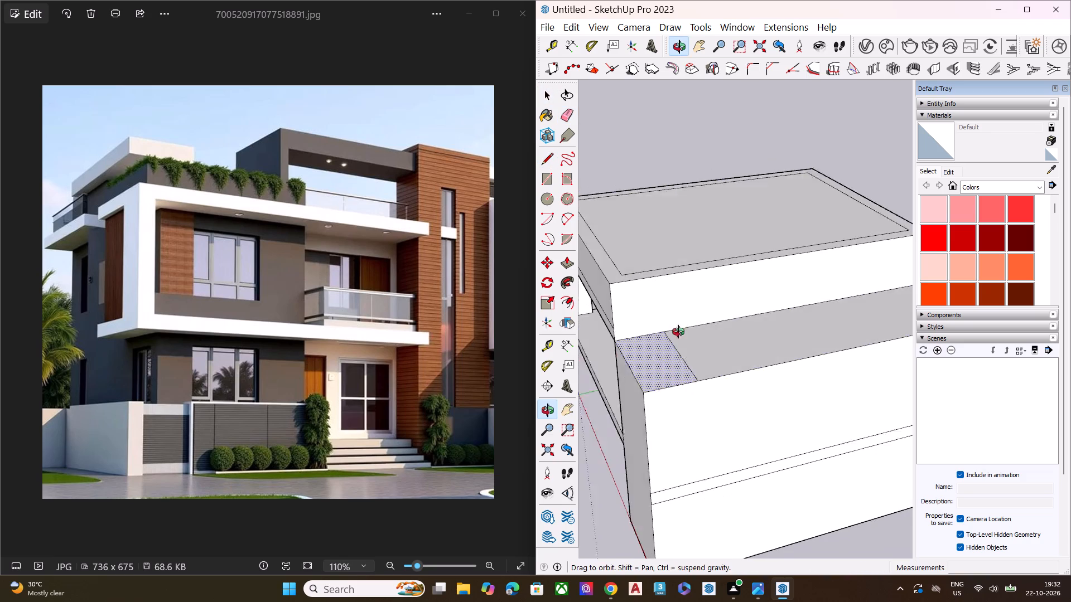
middle_click_drag(678, 332, 691, 313)
key("p")
left_click(679, 331)
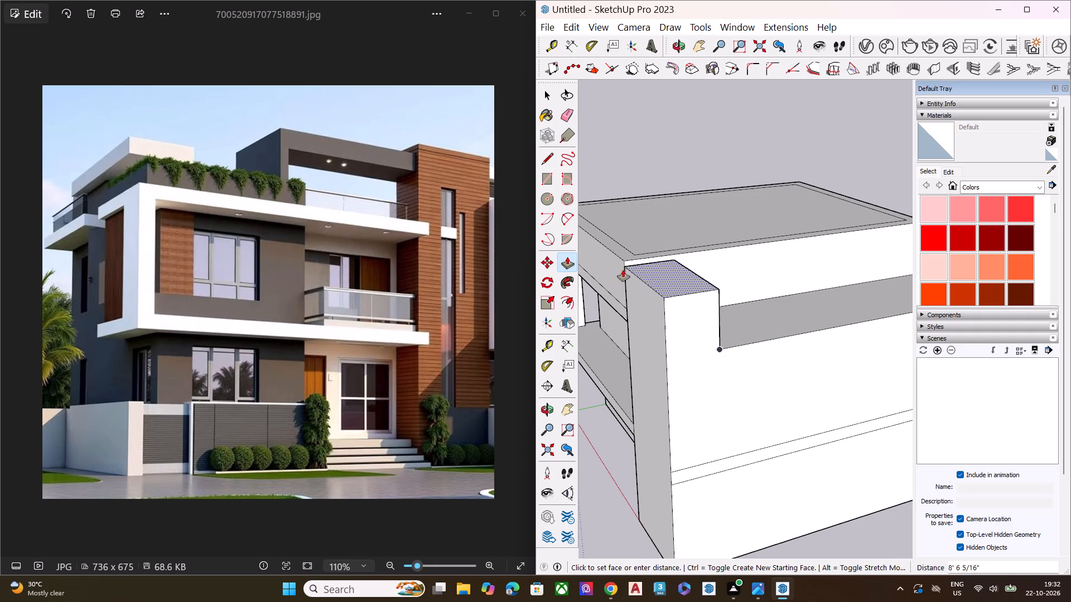
middle_click_drag(631, 270, 847, 229)
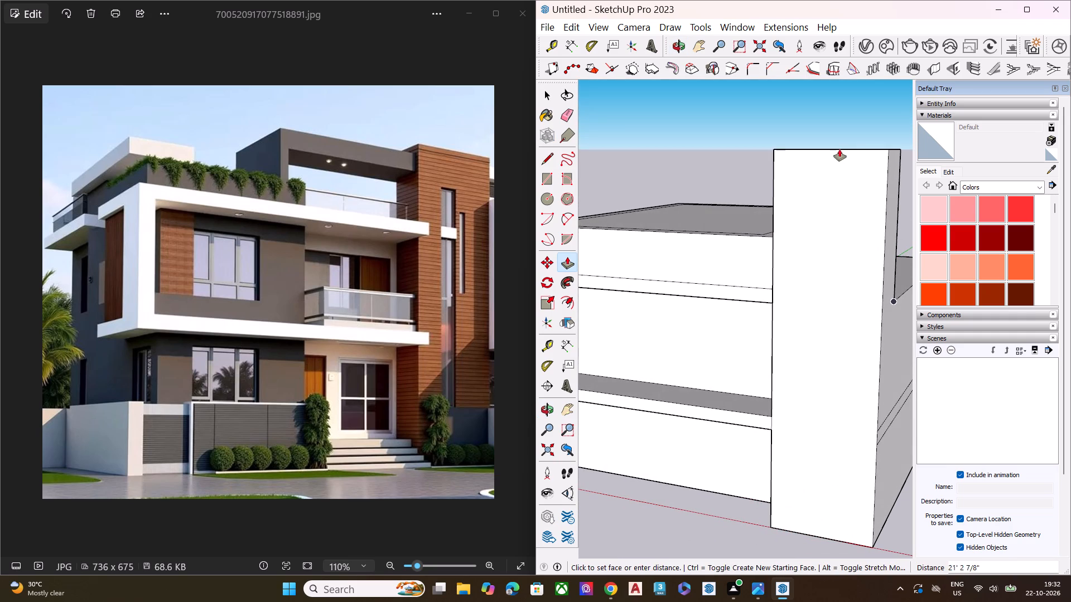
middle_click_drag(829, 208, 953, 175)
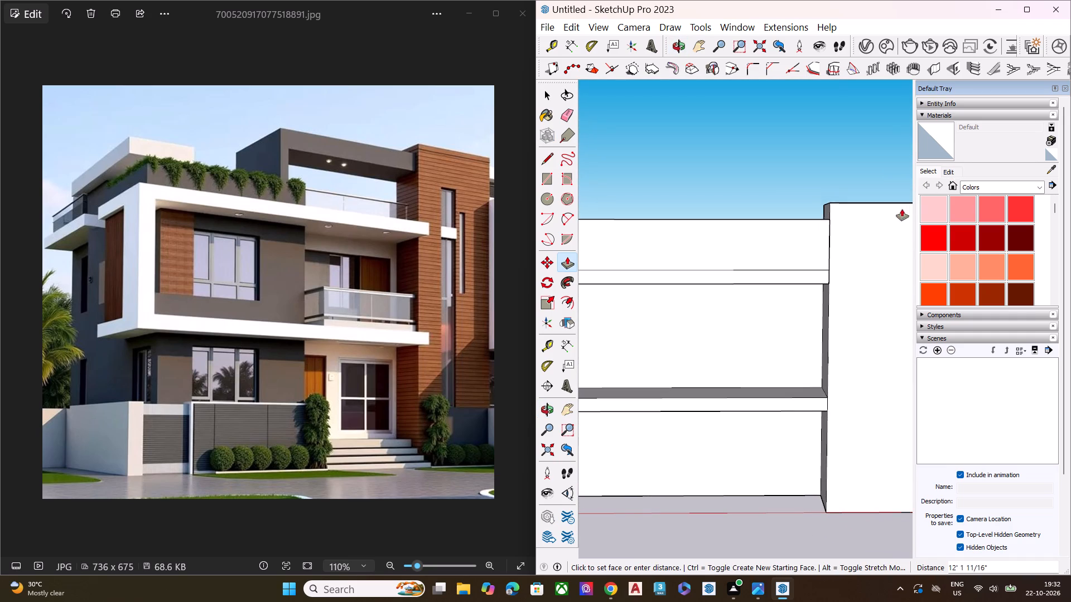
scroll(892, 216, "down", 1)
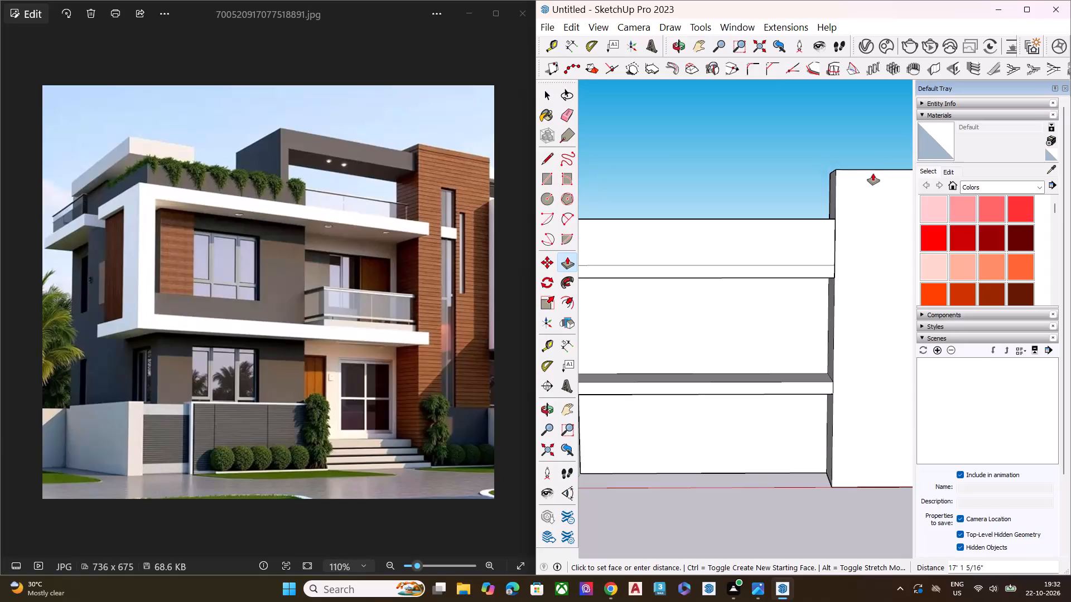
left_click(873, 174)
key("space")
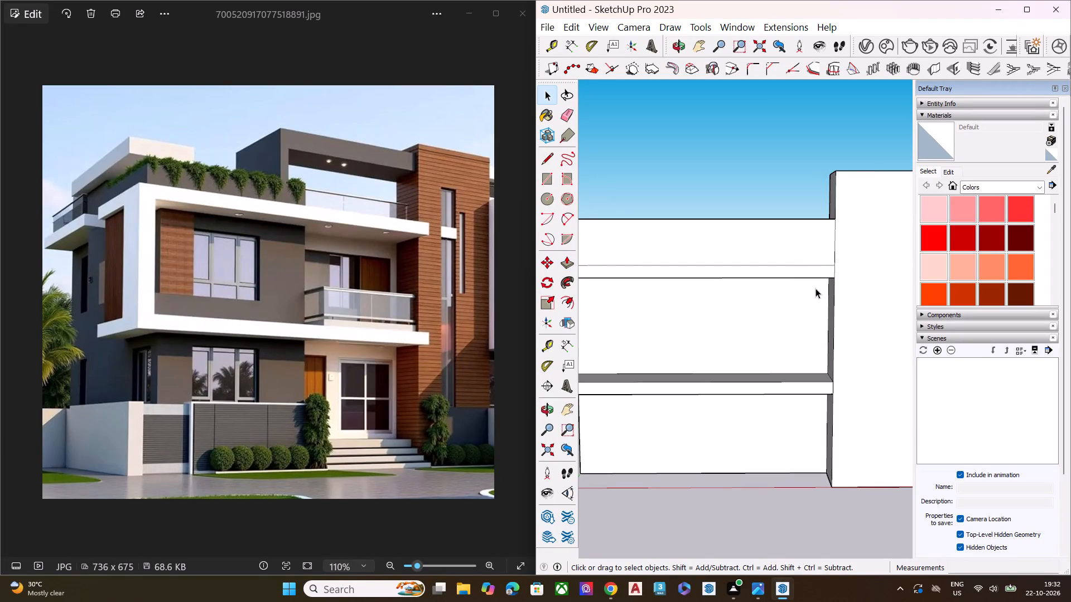
Draw a line across the raised roof's front border, from the inset outline's tower-side corner to the front edge.
scroll(766, 336, "down", 7)
middle_click_drag(736, 328, 747, 479)
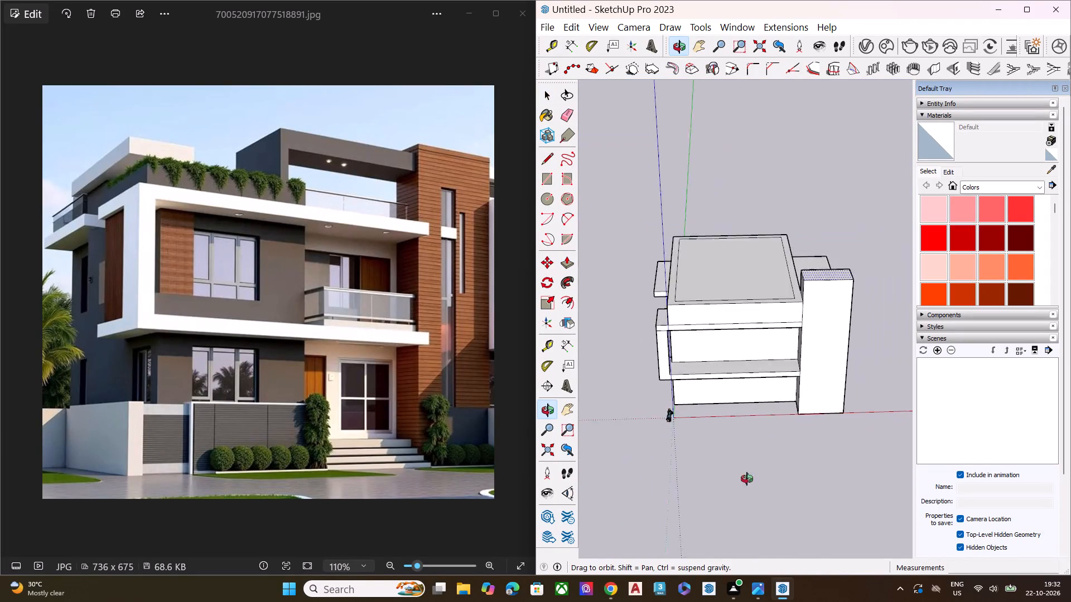
middle_click_drag(747, 479, 751, 540)
scroll(726, 276, "up", 8)
middle_click_drag(793, 317, 730, 263)
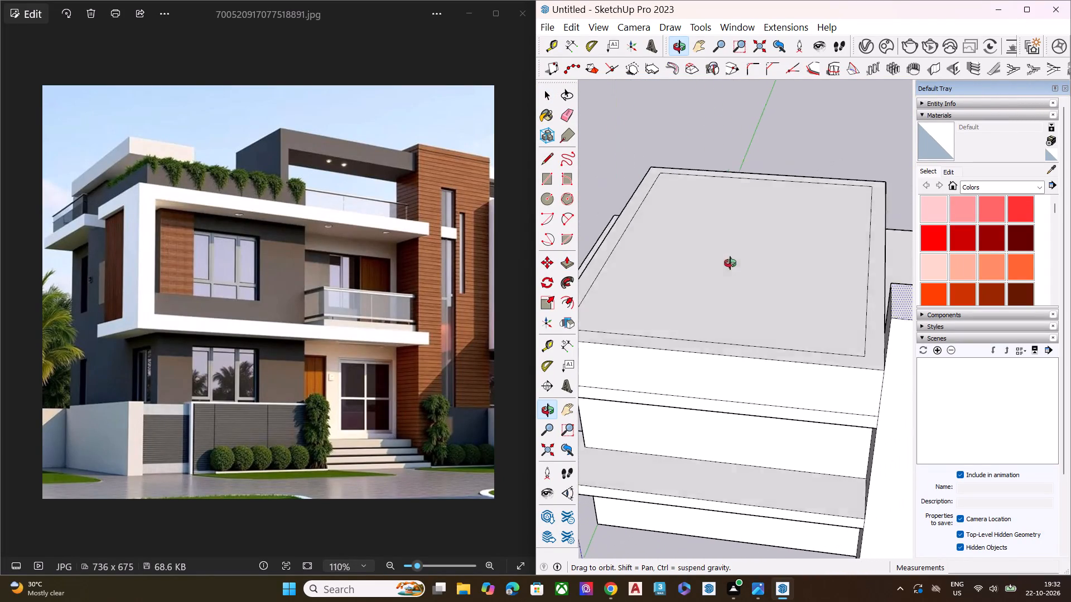
middle_click_drag(730, 263, 732, 269)
key("l")
left_click(868, 362)
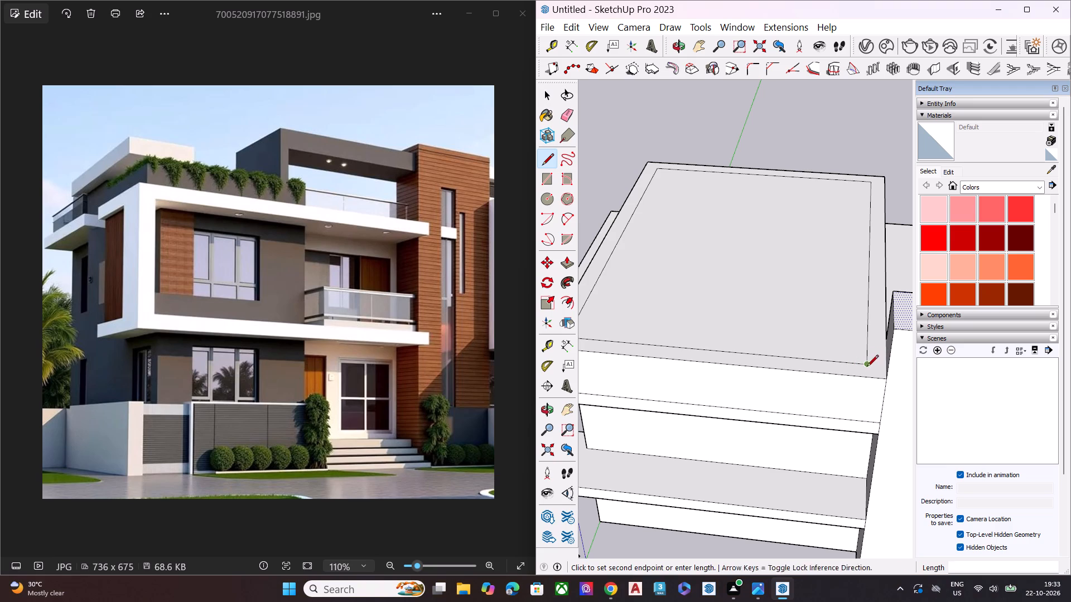
left_click(867, 382)
key("space")
Draw a line about 2' 5" long across the raised roof's rear border, extending the tower-side inset line to the rear edge.
middle_click_drag(857, 367, 485, 364)
middle_click_drag(759, 412, 455, 412)
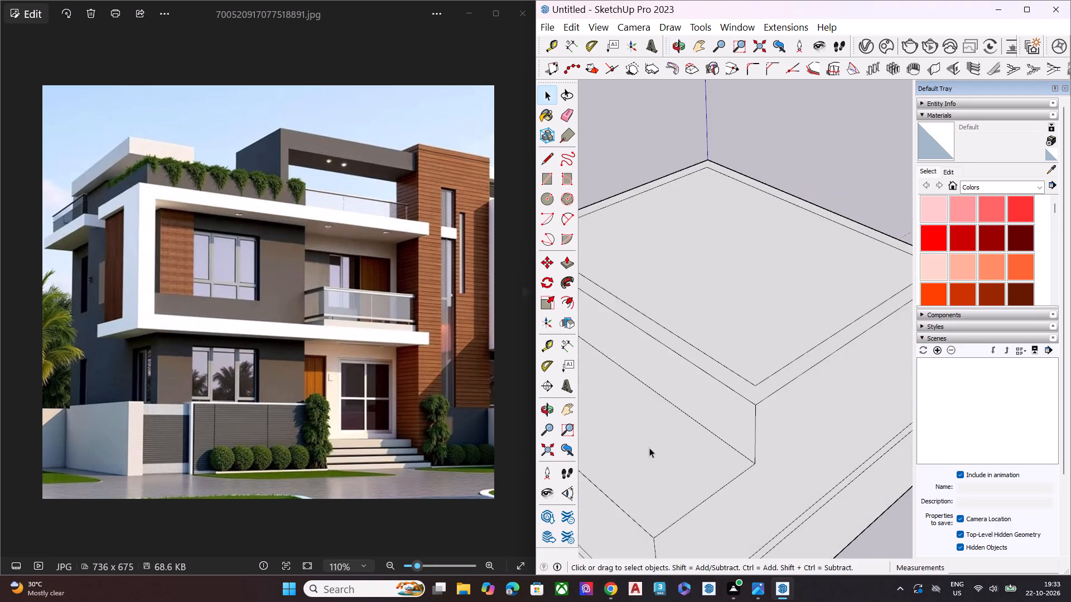
middle_click_drag(640, 445, 505, 446)
scroll(851, 347, "up", 1)
scroll(853, 350, "down", 1)
scroll(853, 351, "up", 2)
scroll(853, 351, "down", 5)
middle_click_drag(833, 415, 757, 502)
scroll(641, 441, "up", 4)
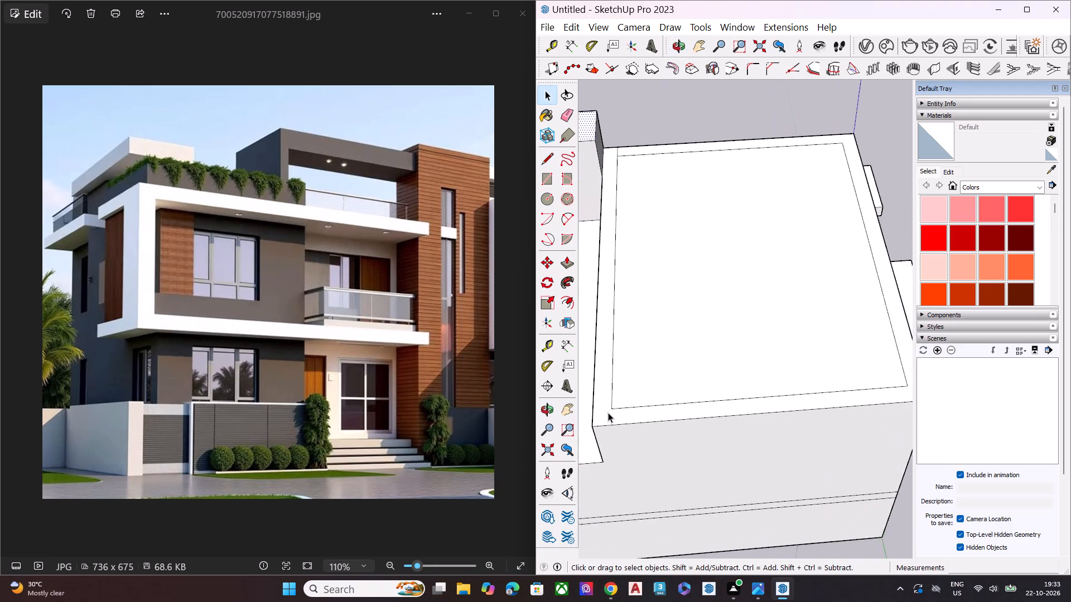
scroll(608, 412, "up", 1)
key("l")
left_click(612, 407)
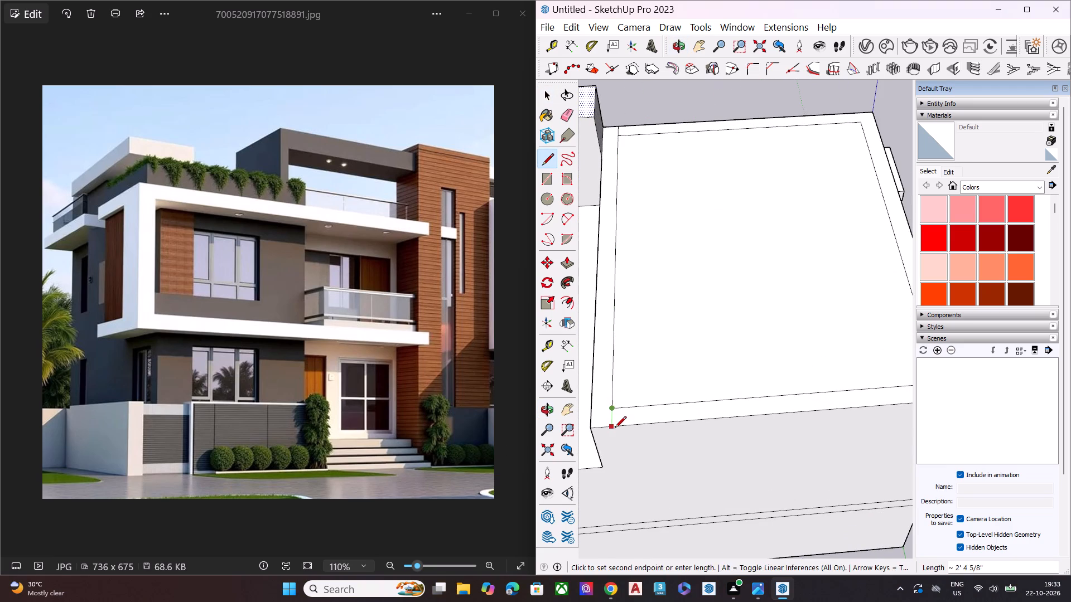
left_click(615, 429)
key("space")
Push the tower-side border strip of the raised roof block down about 7' 4", and on to the lower side block's roof level.
left_click(602, 413)
key("p")
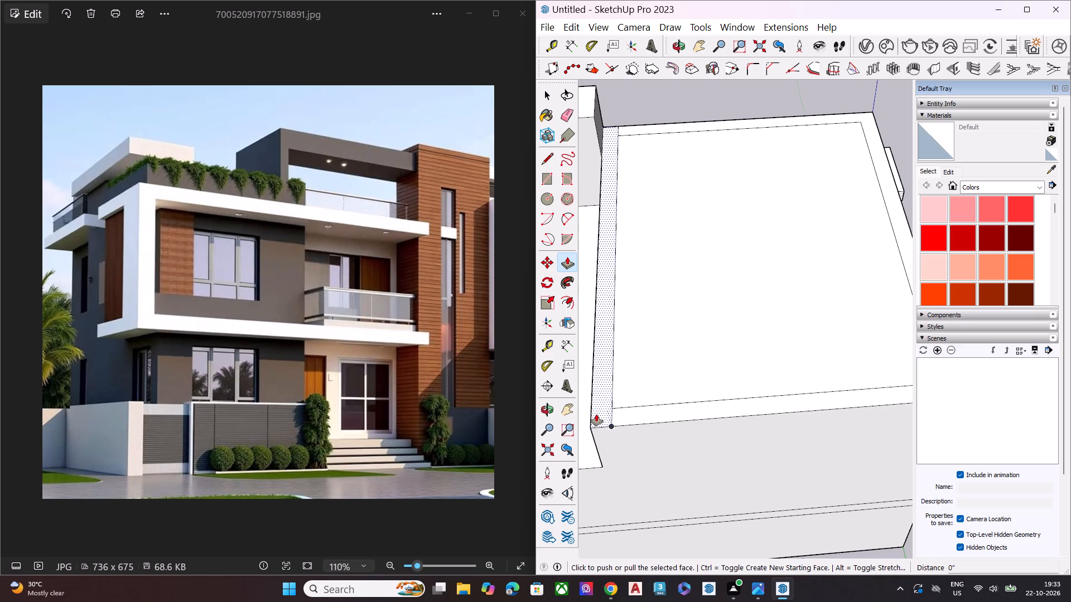
left_click(596, 418)
left_click(603, 469)
middle_click_drag(662, 427, 915, 228)
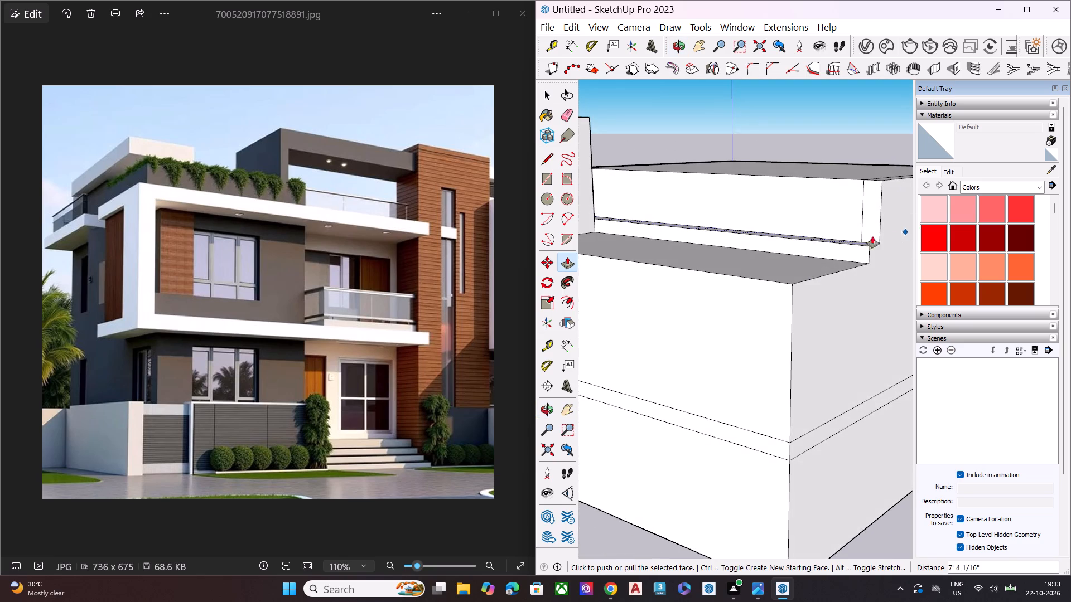
middle_click_drag(861, 249, 761, 362)
scroll(770, 358, "up", 2)
scroll(773, 357, "down", 1)
scroll(773, 357, "up", 2)
left_click(727, 423)
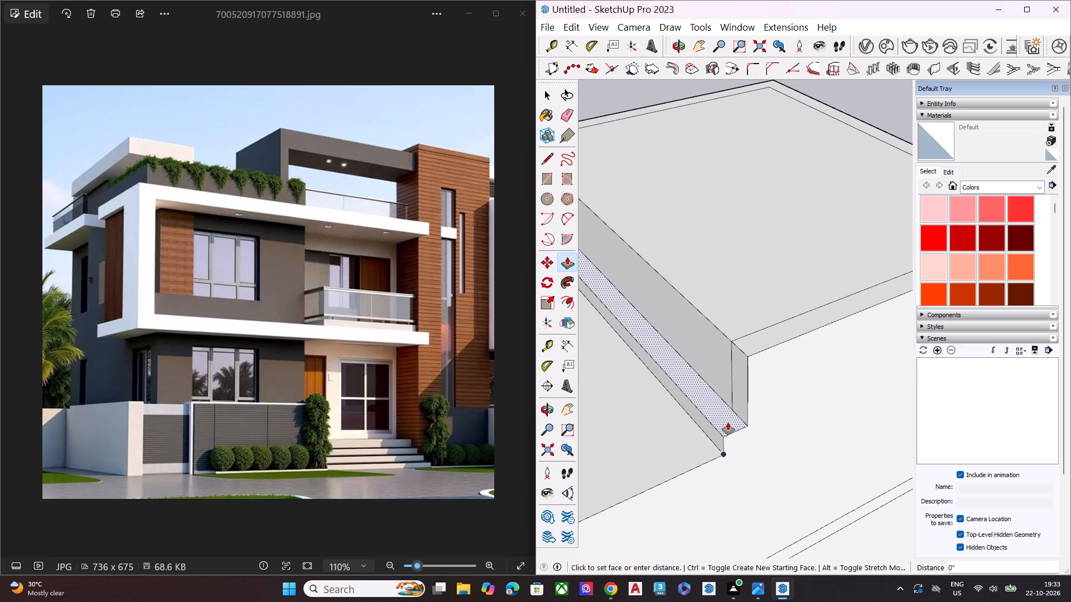
left_click(720, 454)
key("space")
Erase the edge between the lowered strip and the lower side block's roof so they form one face.
scroll(730, 418, "down", 5)
scroll(734, 418, "up", 1)
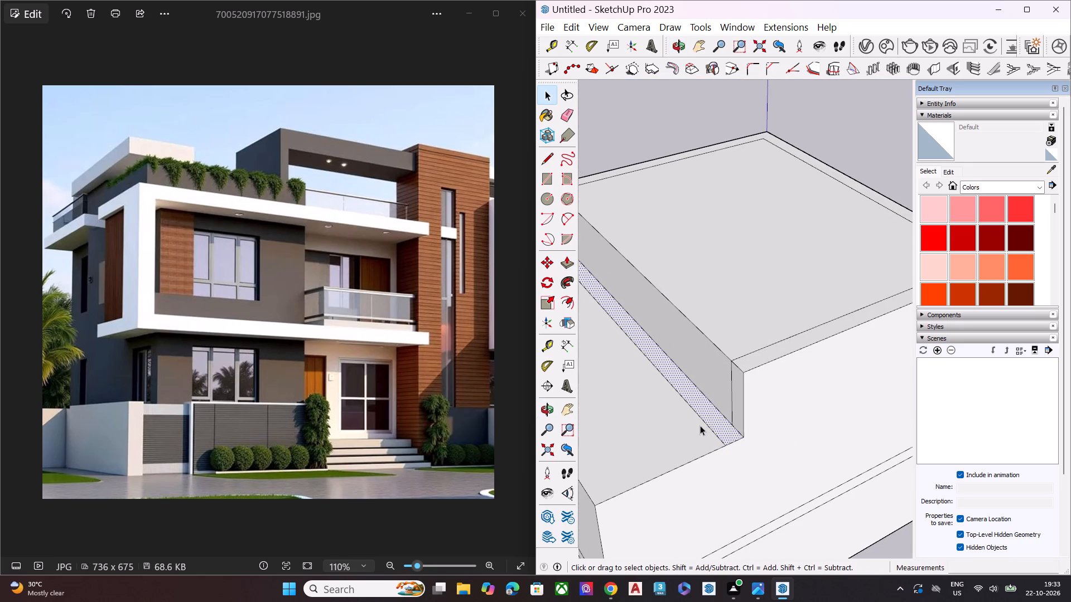
left_click(707, 425)
key("Delete")
Erase the leftover edges where the front frame's top band meets the tower's side face.
scroll(716, 426, "down", 6)
middle_click_drag(749, 416, 723, 454)
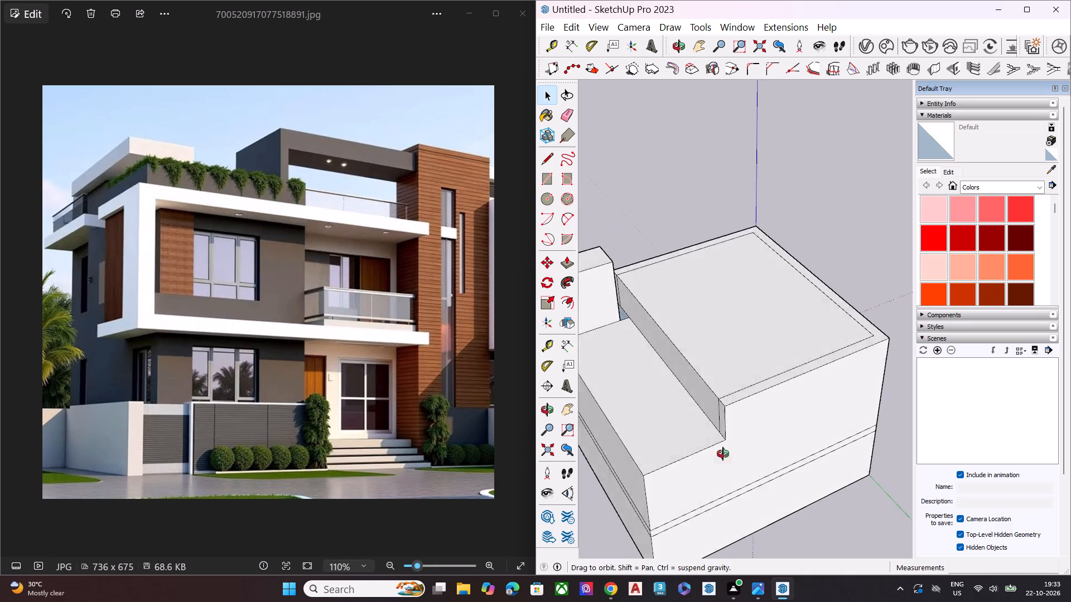
middle_click_drag(723, 454, 1039, 440)
middle_click_drag(616, 410, 991, 472)
scroll(670, 420, "up", 1)
middle_click_drag(670, 419, 696, 406)
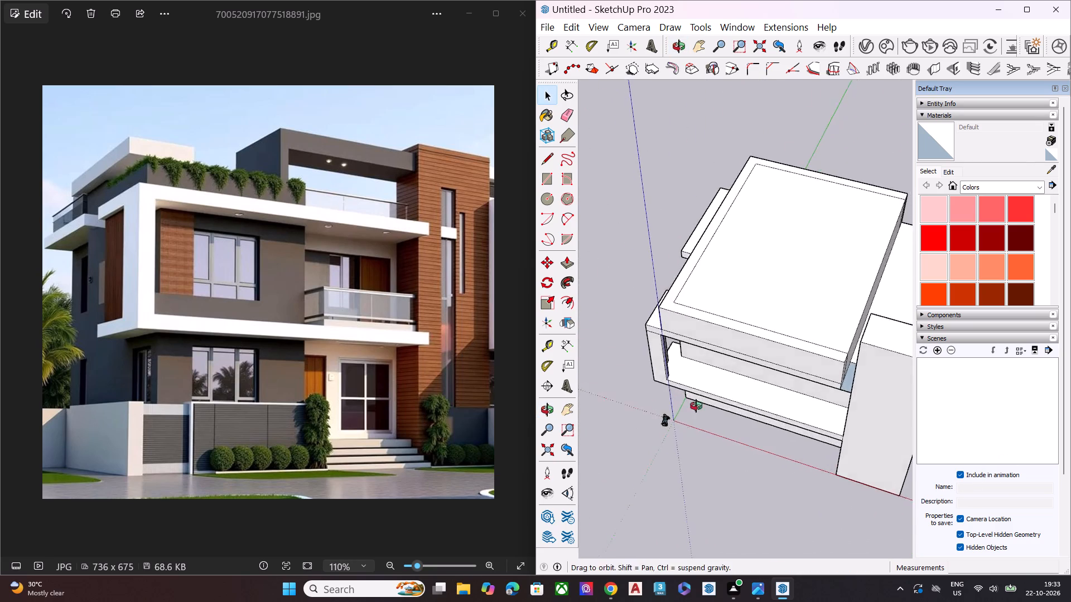
middle_click_drag(696, 406, 769, 390)
middle_click_drag(759, 375, 711, 333)
scroll(812, 353, "up", 8)
middle_click_drag(867, 353, 895, 140)
scroll(892, 185, "up", 5)
middle_click_drag(804, 284, 845, 185)
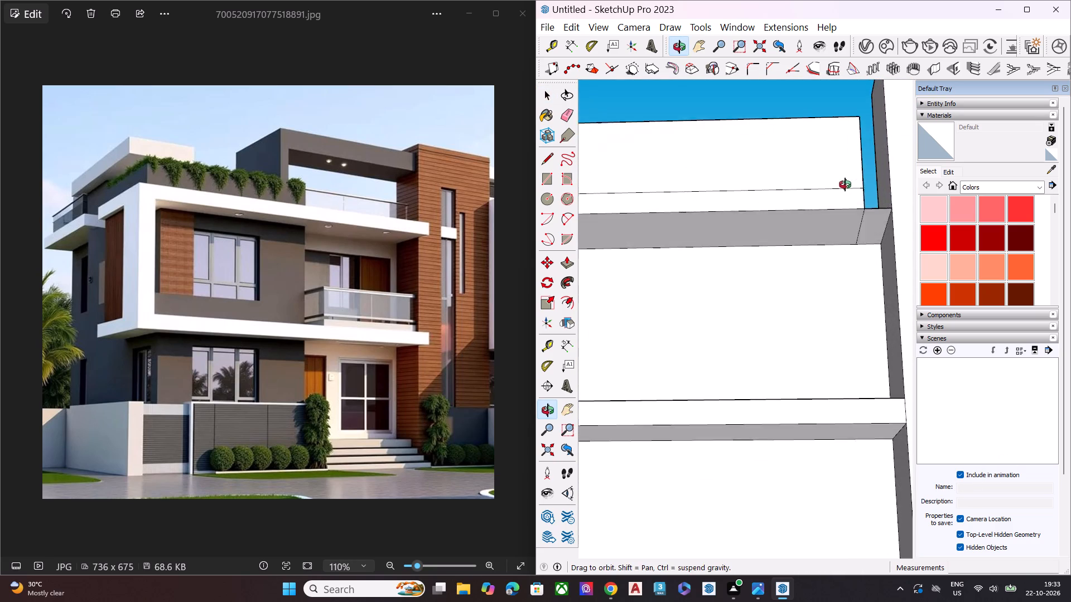
middle_click_drag(845, 185, 851, 176)
scroll(859, 186, "up", 1)
left_click(892, 203)
key("Delete")
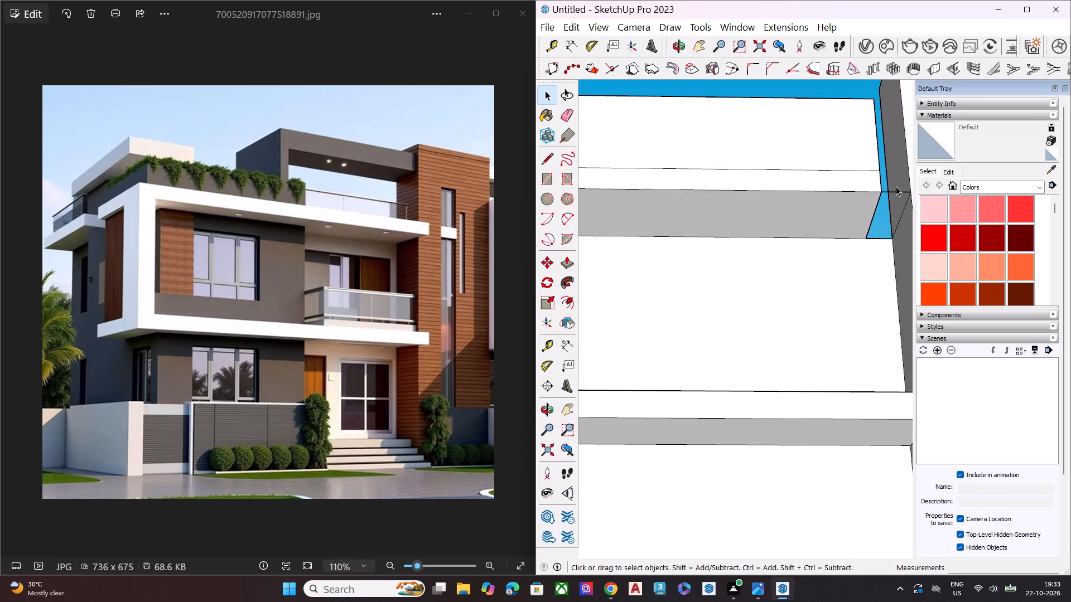
left_click(897, 193)
key("Delete")
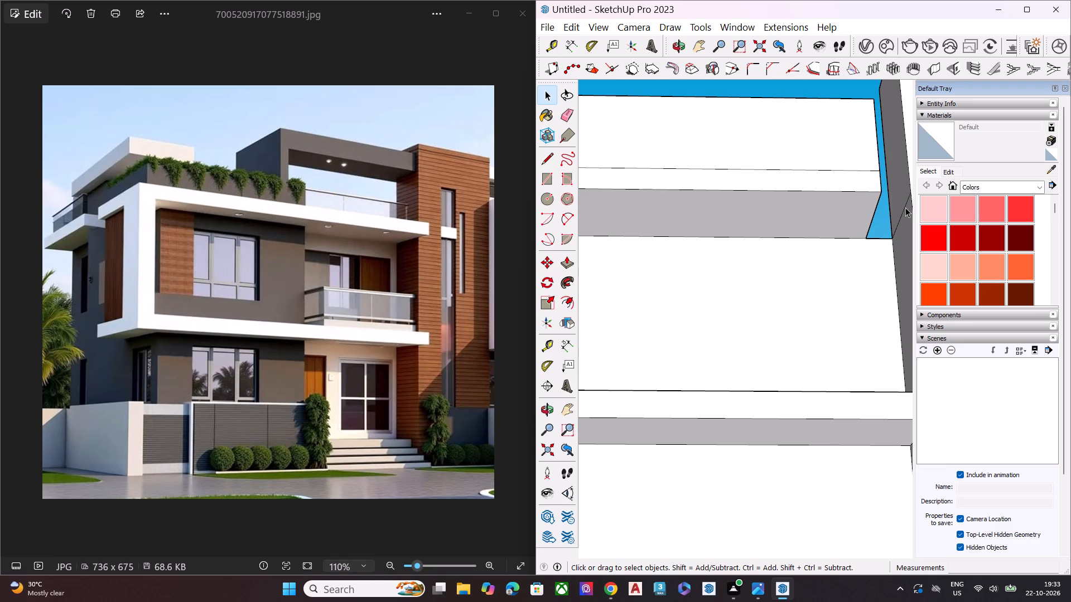
left_click(905, 207)
key("Delete")
Draw a short line across the narrow side face beside the tower, continuing the upper edge line of the frame's top band.
middle_click_drag(878, 230, 779, 360)
scroll(792, 312, "up", 8)
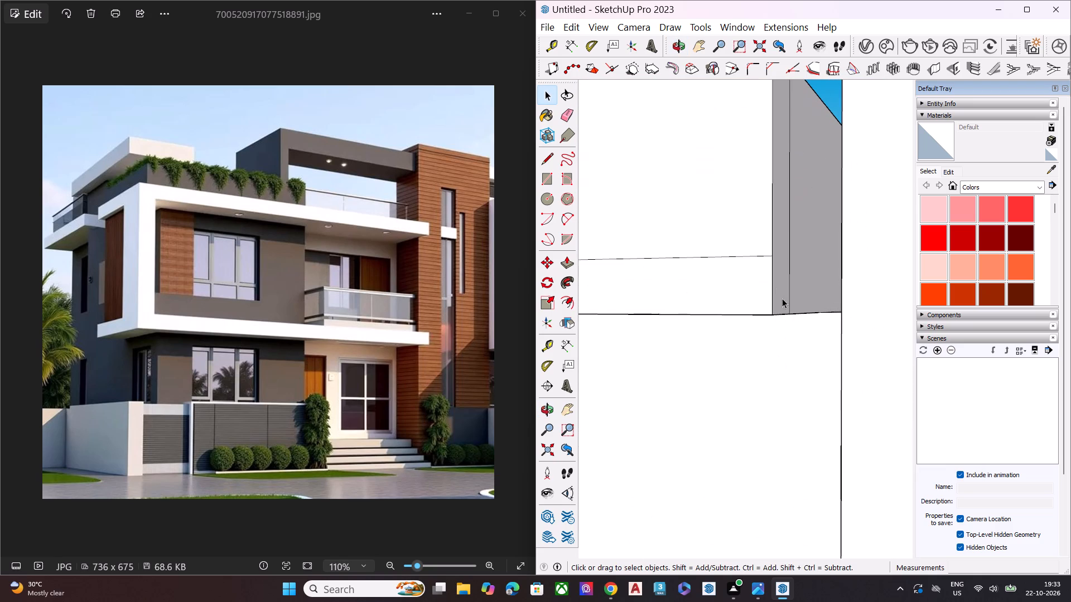
key("l")
left_click(774, 256)
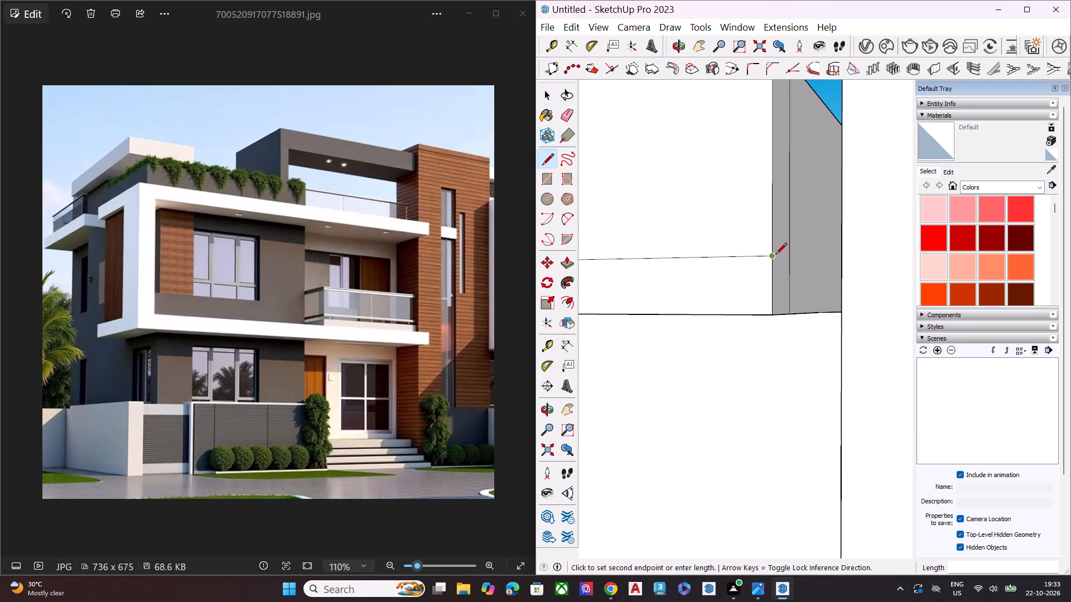
left_click(791, 261)
key("space")
Push/Pull the small end face of the frame's top band about 2' 9" out to the tower's side face.
left_click(781, 283)
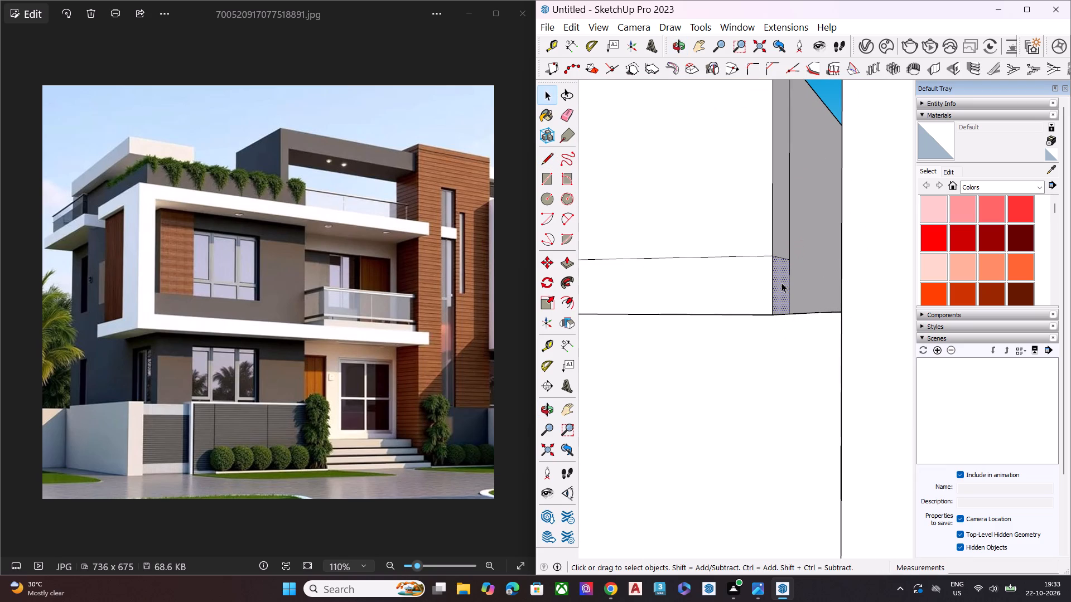
key("p")
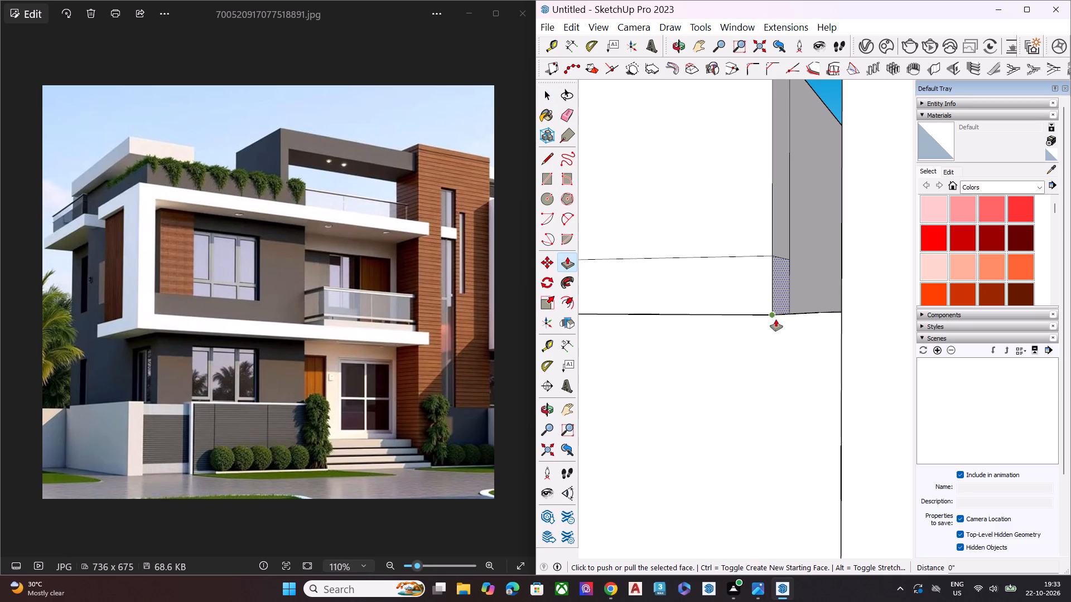
left_click(770, 318)
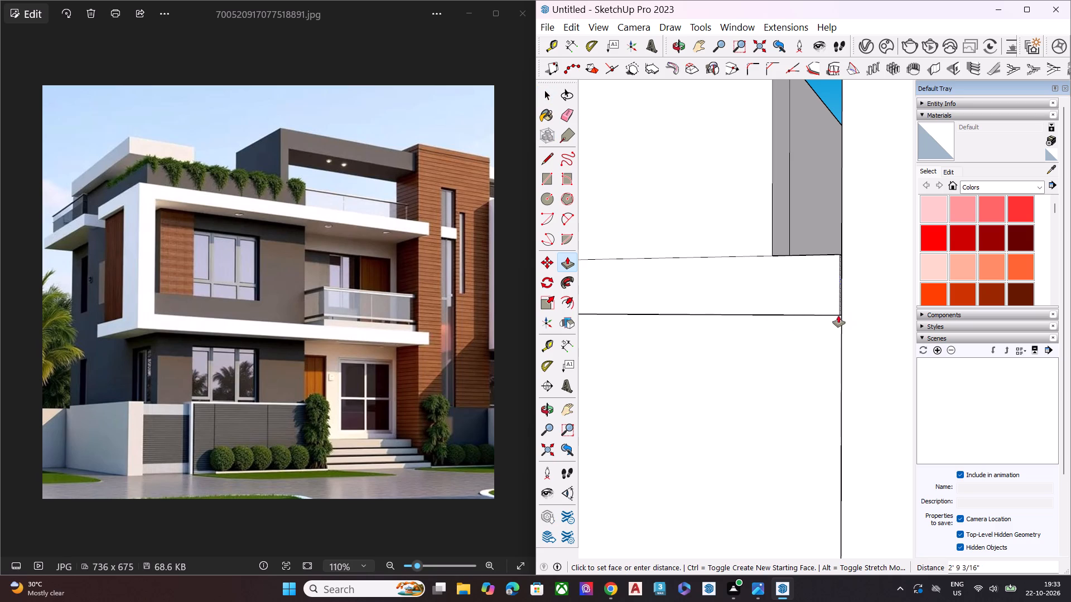
left_click(842, 320)
key("space")
Examine the tower's junction with the roof block and frame from above, below, the front and the rear.
scroll(761, 342, "down", 4)
middle_click_drag(744, 309, 769, 436)
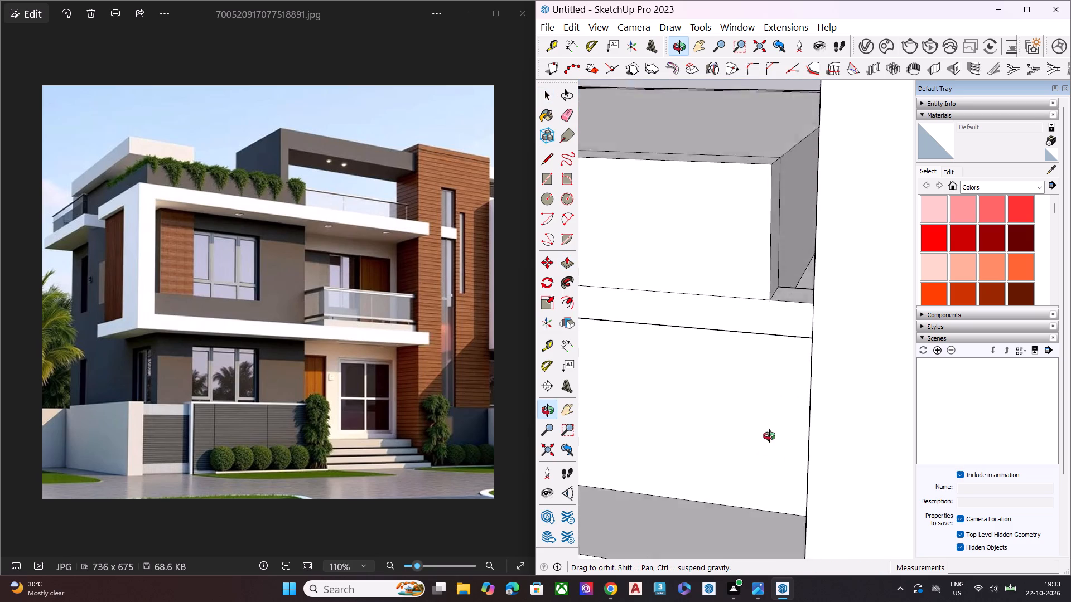
middle_click_drag(769, 436, 781, 528)
middle_click_drag(774, 313, 417, 372)
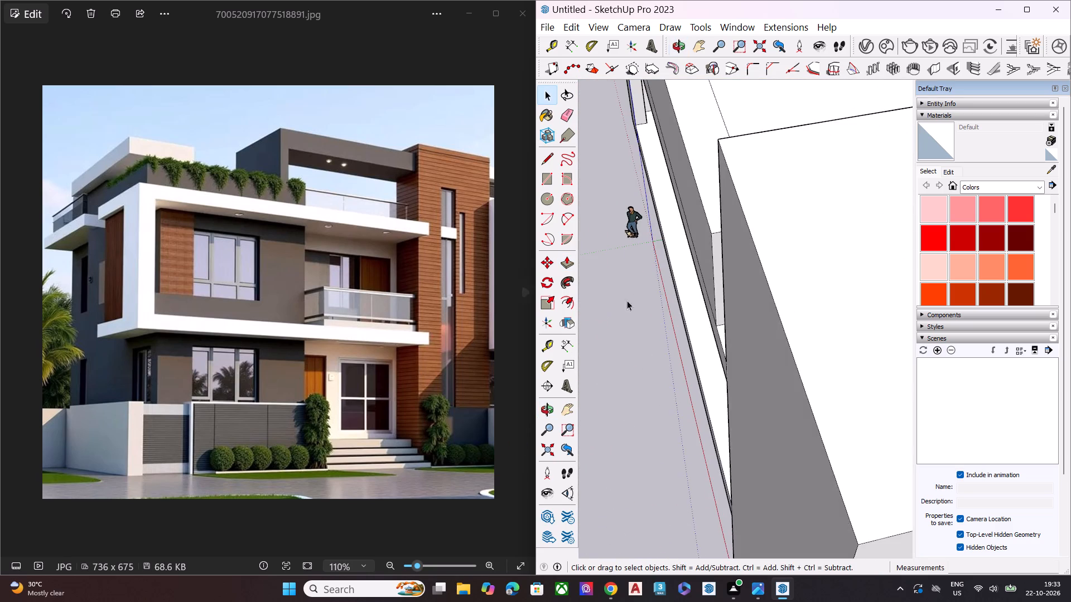
scroll(670, 279, "down", 5)
scroll(670, 278, "up", 2)
scroll(670, 278, "down", 1)
scroll(670, 278, "up", 3)
scroll(670, 278, "down", 1)
middle_click_drag(699, 338, 840, 0)
scroll(786, 114, "down", 7)
middle_click_drag(820, 113, 952, 28)
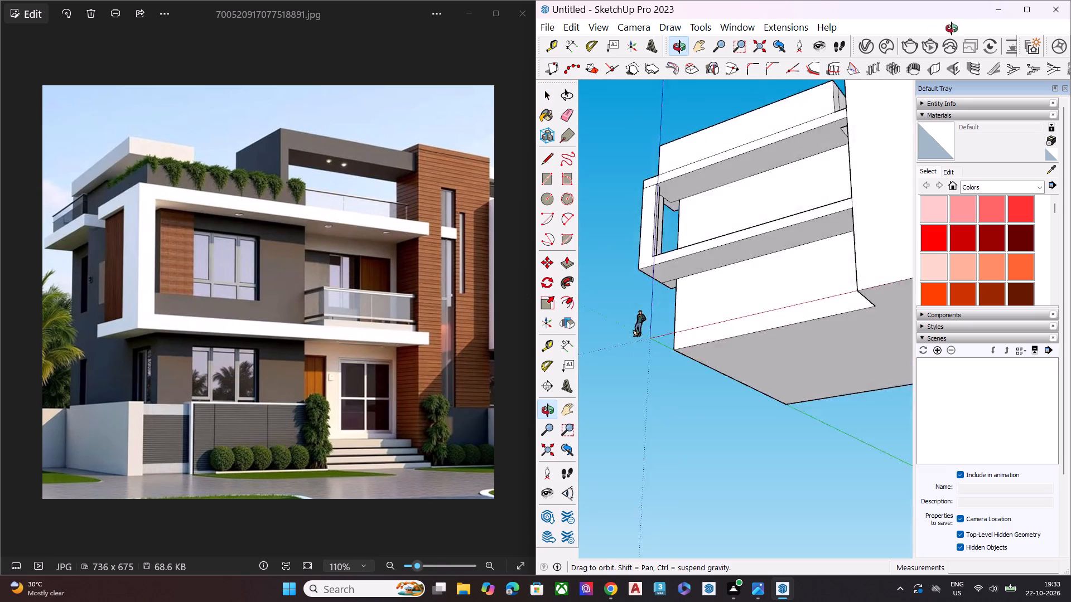
middle_click_drag(952, 28, 1001, 0)
scroll(874, 148, "up", 8)
middle_click_drag(874, 149, 524, 362)
scroll(574, 321, "down", 1)
scroll(527, 361, "up", 2)
scroll(635, 321, "down", 3)
scroll(646, 336, "up", 1)
scroll(647, 336, "down", 2)
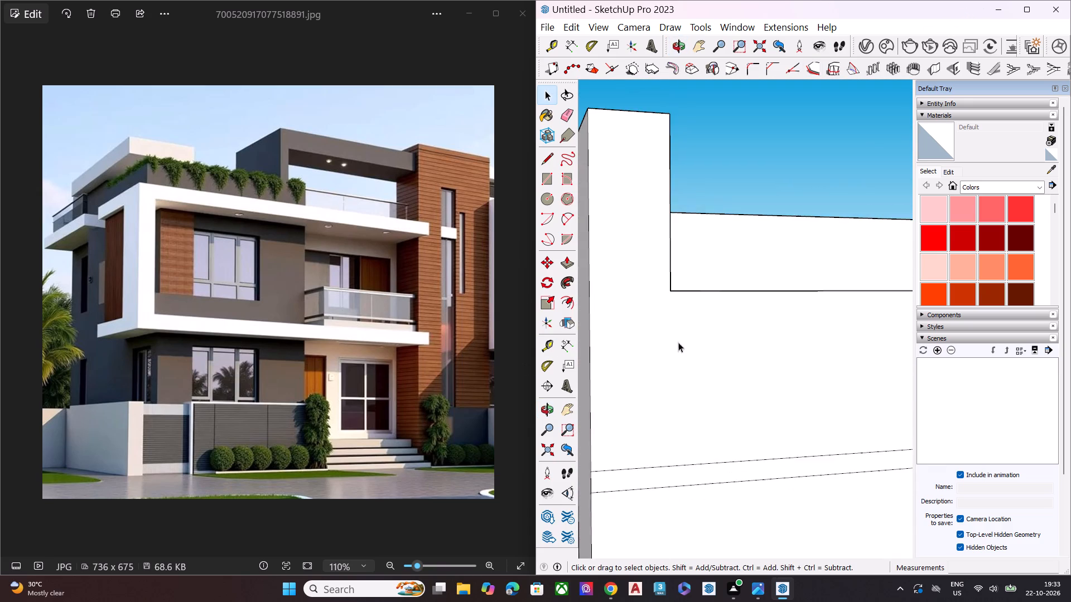
scroll(723, 264, "down", 2)
scroll(723, 264, "up", 1)
scroll(727, 264, "down", 7)
middle_click_drag(756, 281, 513, 489)
scroll(645, 323, "up", 6)
middle_click_drag(672, 298, 600, 342)
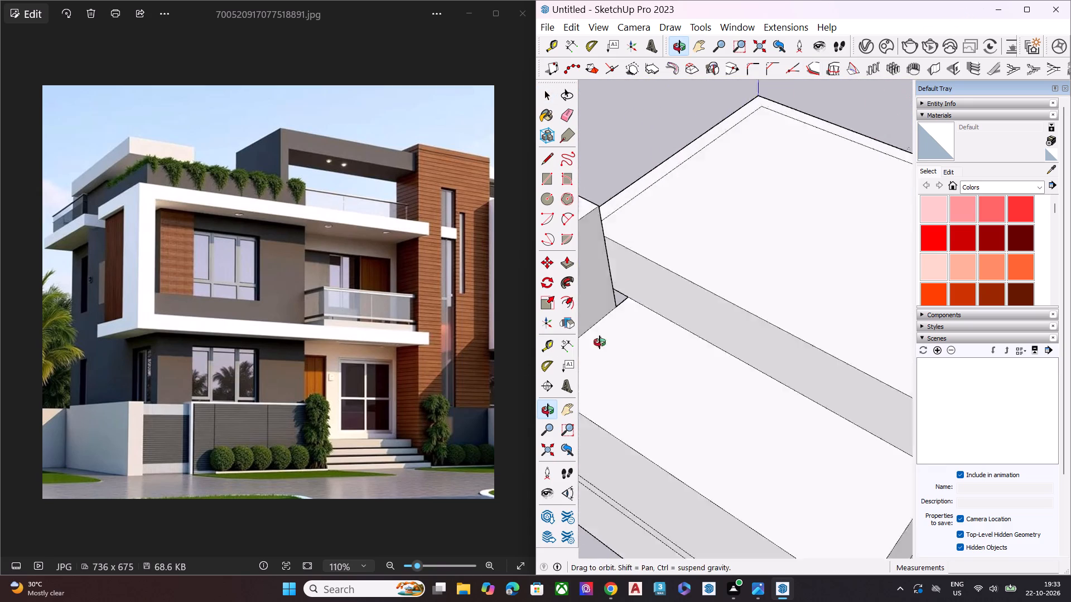
middle_click_drag(600, 342, 538, 383)
scroll(808, 231, "down", 2)
scroll(814, 230, "up", 2)
scroll(821, 230, "down", 1)
scroll(822, 230, "up", 1)
scroll(826, 231, "down", 4)
scroll(647, 264, "up", 2)
scroll(803, 226, "down", 1)
scroll(804, 226, "up", 1)
scroll(812, 227, "down", 6)
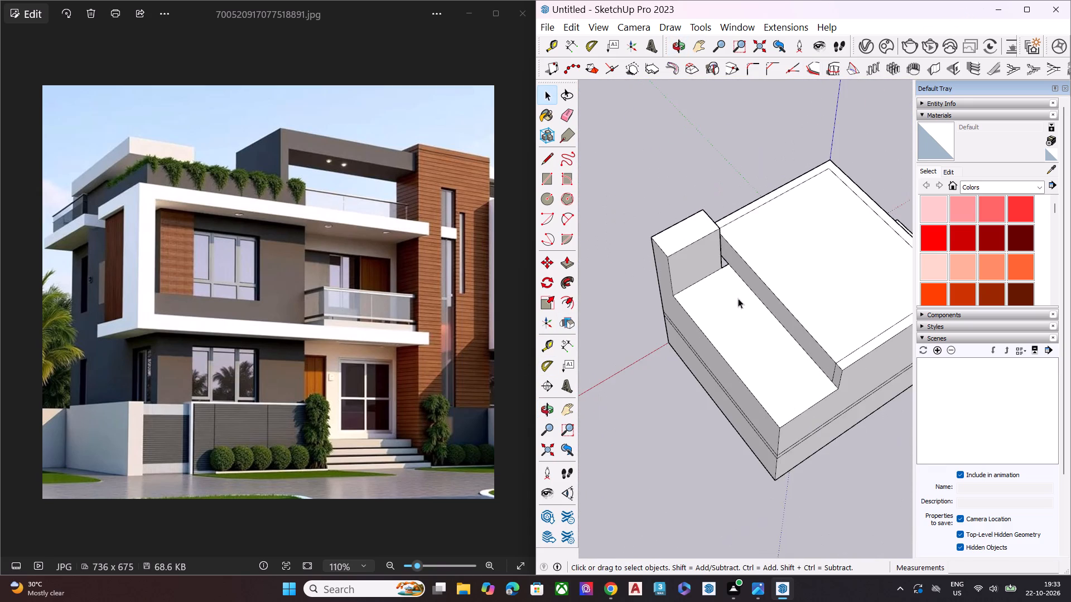
Push/Pull the small face in the gap between the tower and roof block back to the tower's rear face.
middle_click_drag(705, 298, 633, 270)
scroll(681, 227, "up", 6)
scroll(764, 247, "up", 9)
middle_click_drag(751, 252, 709, 298)
scroll(723, 300, "up", 3)
scroll(731, 295, "down", 1)
left_click(731, 286)
key("p")
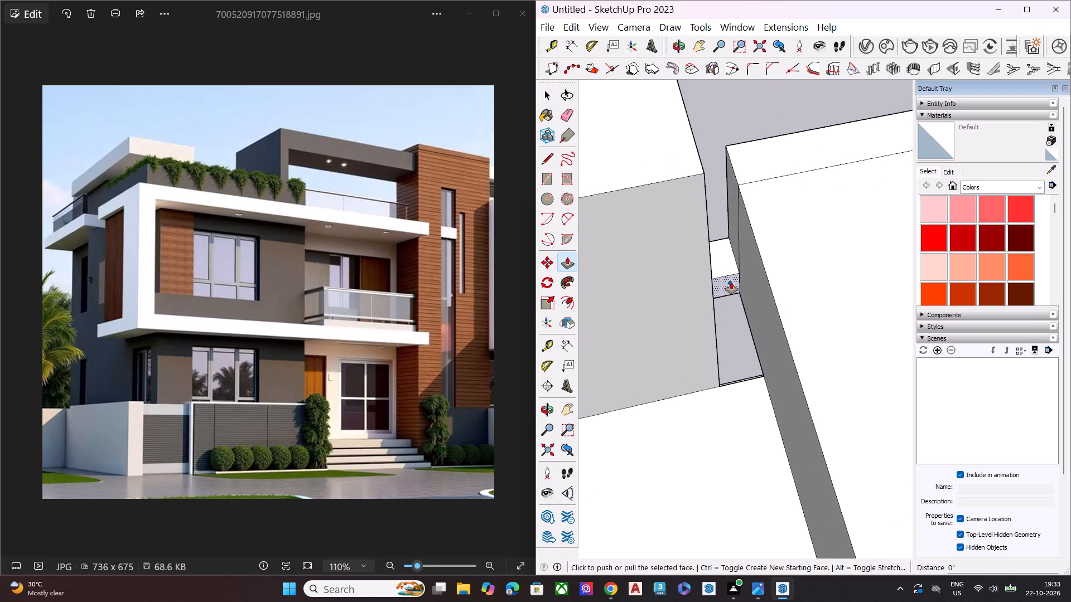
left_click(736, 275)
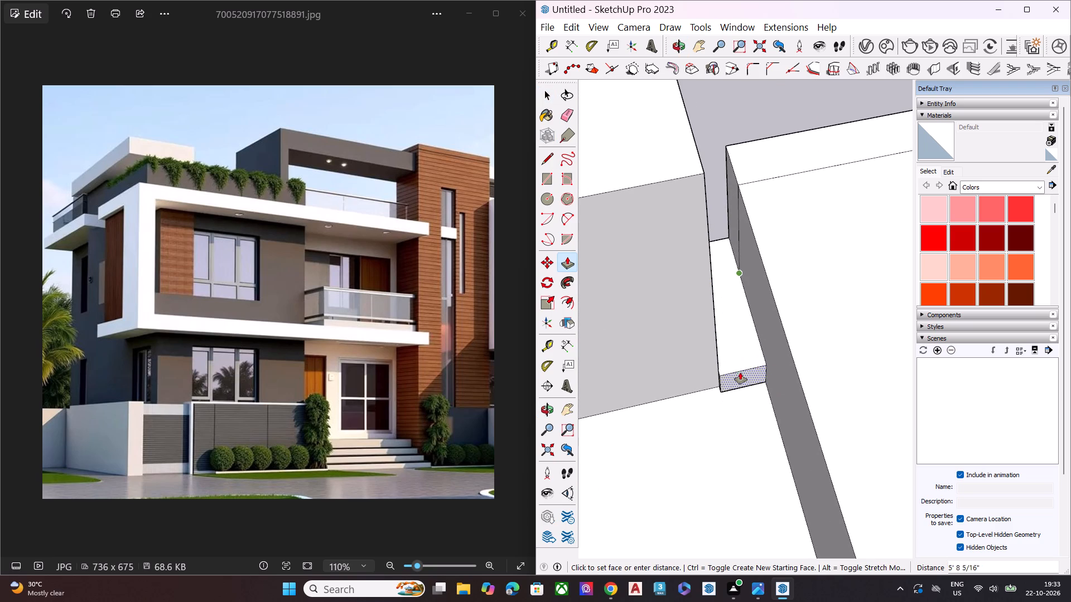
middle_click_drag(725, 378, 861, 177)
scroll(725, 378, "up", 1)
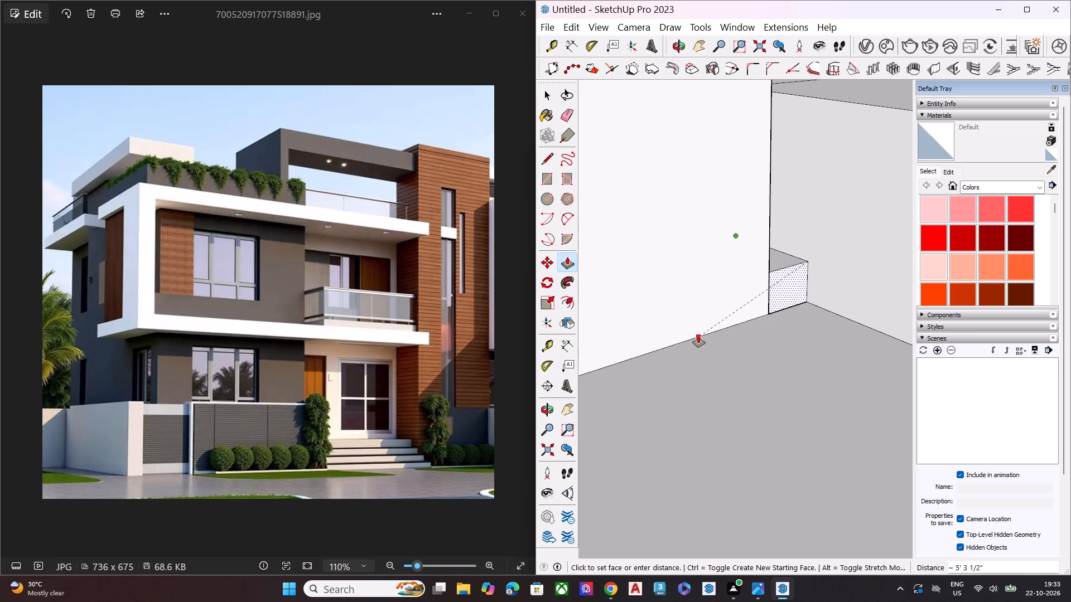
left_click(698, 336)
key("space")
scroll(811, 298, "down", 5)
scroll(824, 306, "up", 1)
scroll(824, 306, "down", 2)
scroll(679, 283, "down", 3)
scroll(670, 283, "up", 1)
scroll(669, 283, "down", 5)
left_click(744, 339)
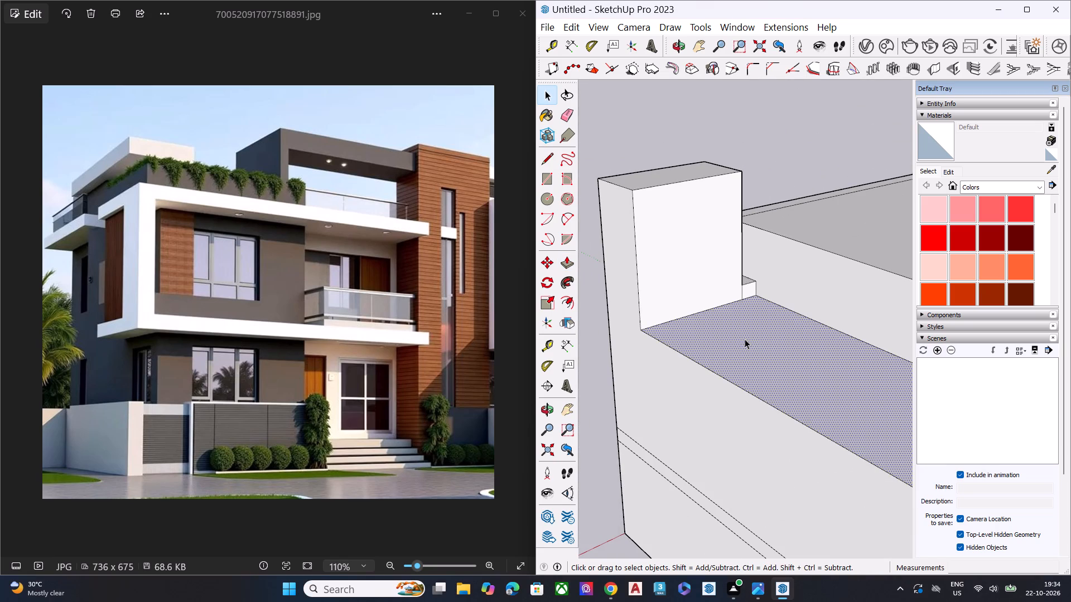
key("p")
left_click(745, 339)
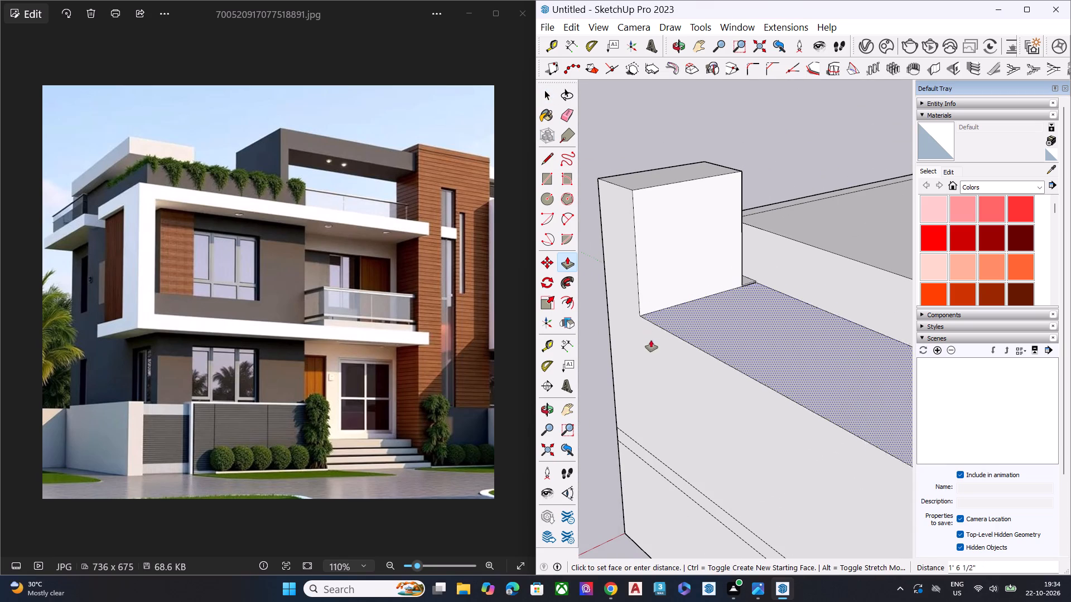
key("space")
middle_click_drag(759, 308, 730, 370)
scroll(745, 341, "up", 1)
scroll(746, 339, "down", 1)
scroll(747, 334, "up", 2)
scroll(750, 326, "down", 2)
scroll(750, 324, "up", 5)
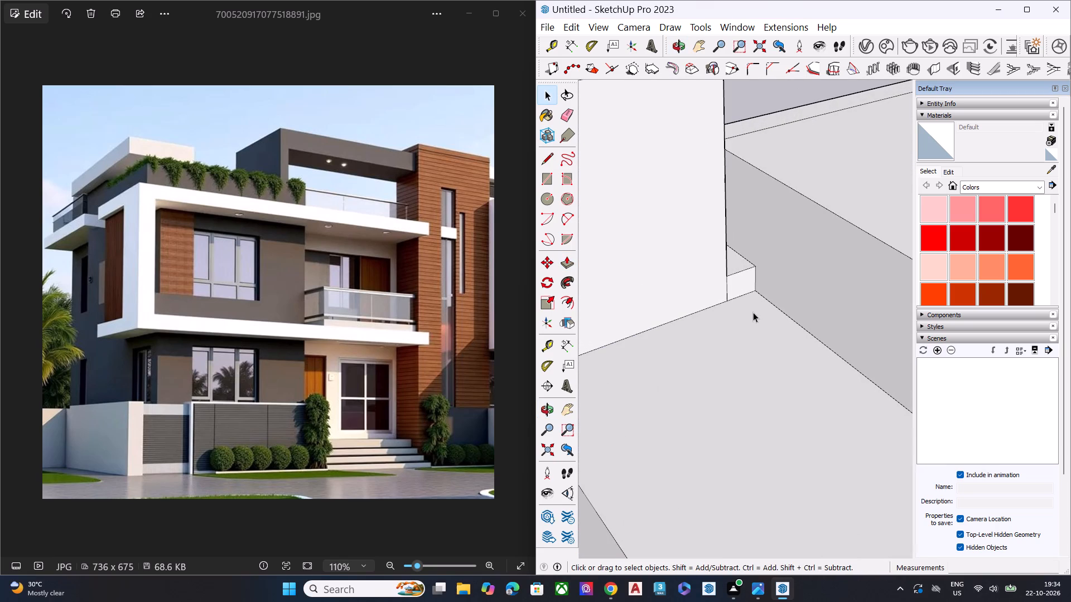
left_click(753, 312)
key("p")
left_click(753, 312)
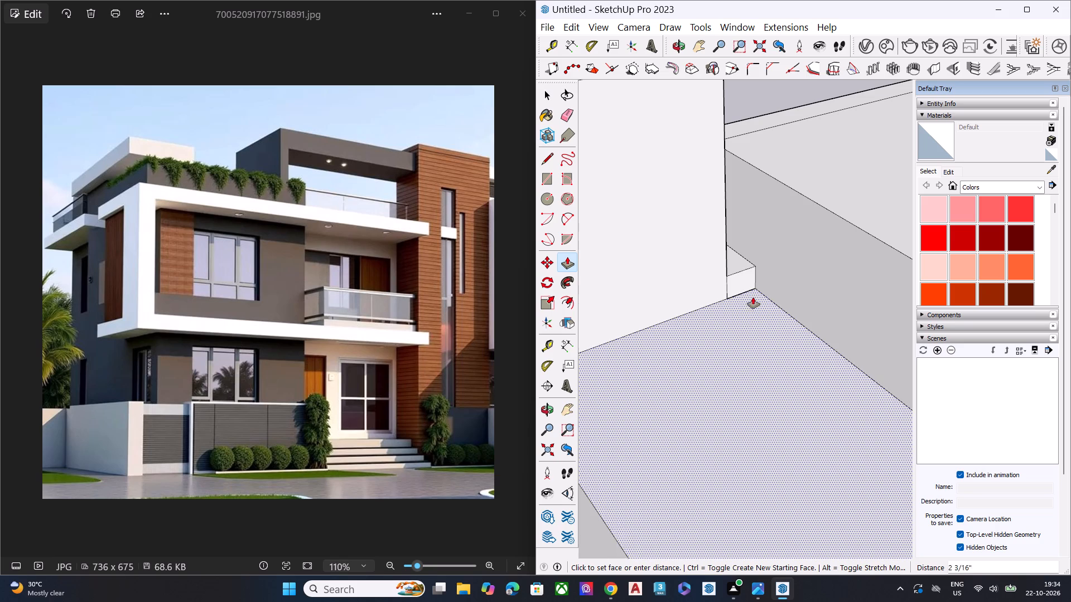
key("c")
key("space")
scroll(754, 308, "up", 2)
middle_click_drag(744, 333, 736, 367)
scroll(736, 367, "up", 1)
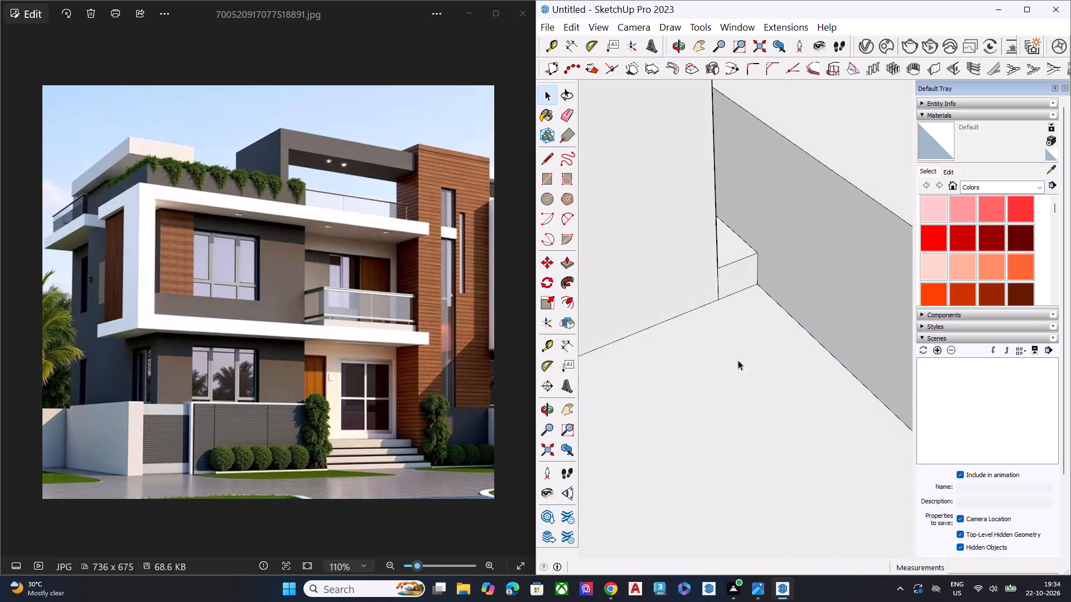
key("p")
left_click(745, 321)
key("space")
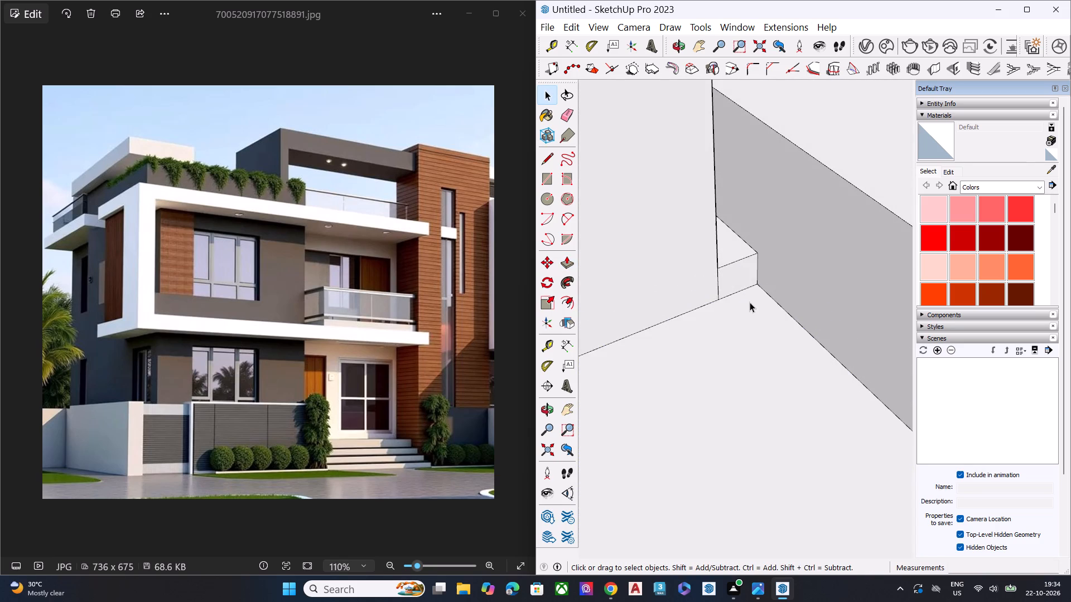
Push/Pull the lower rear roof face up level with the small block beside the tower and erase the edge dividing them.
scroll(754, 295, "up", 3)
scroll(756, 293, "down", 1)
scroll(756, 293, "up", 4)
left_click(753, 339)
key("p")
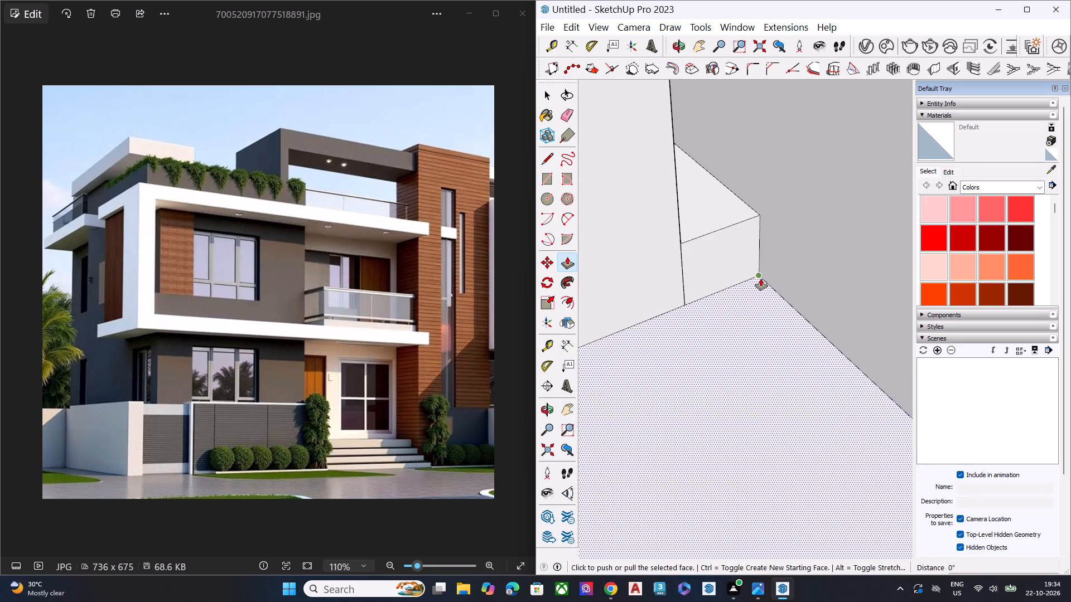
left_click(759, 275)
left_click(758, 216)
key("space")
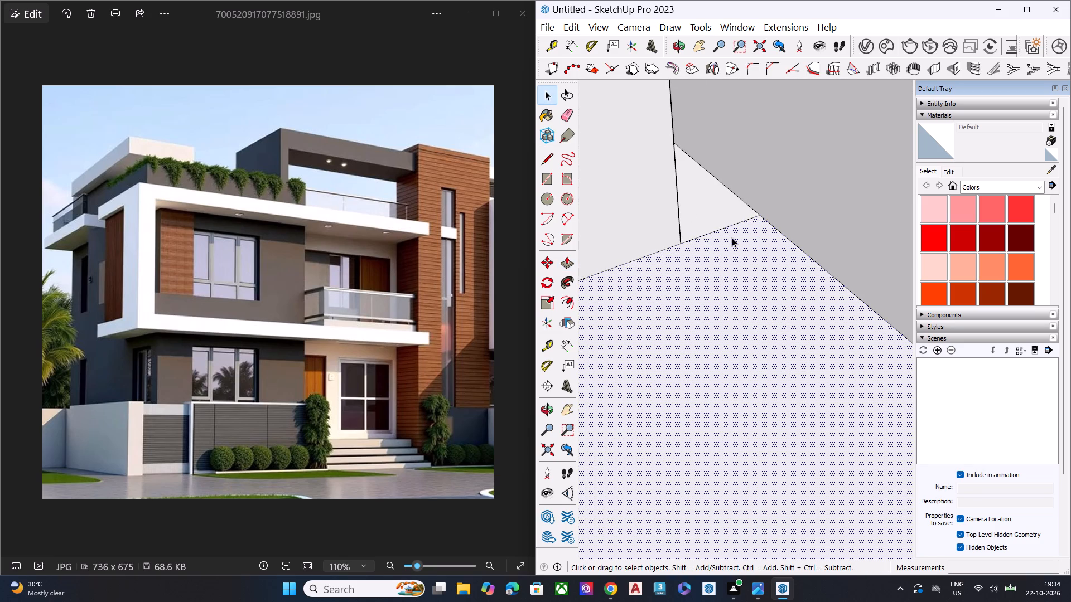
left_click(723, 228)
key("Delete")
Push/Pull the front strip of the roof block's end face across the gap toward the tower's side.
scroll(723, 228, "down", 1)
scroll(723, 228, "up", 1)
scroll(723, 228, "down", 10)
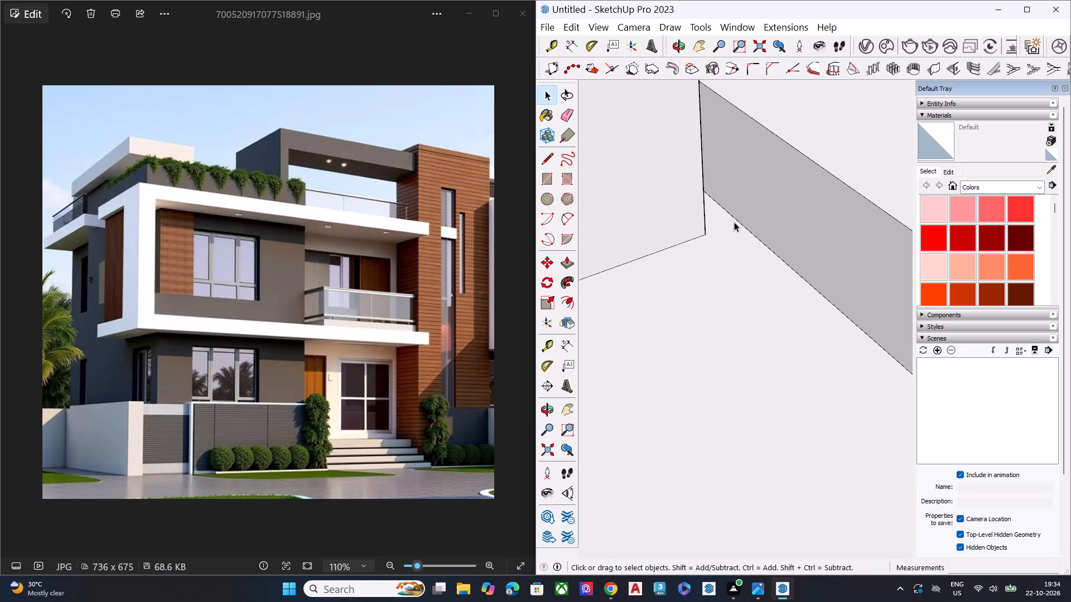
scroll(744, 224, "down", 8)
scroll(597, 268, "down", 8)
middle_click_drag(602, 314, 1017, 323)
middle_click_drag(769, 345, 792, 321)
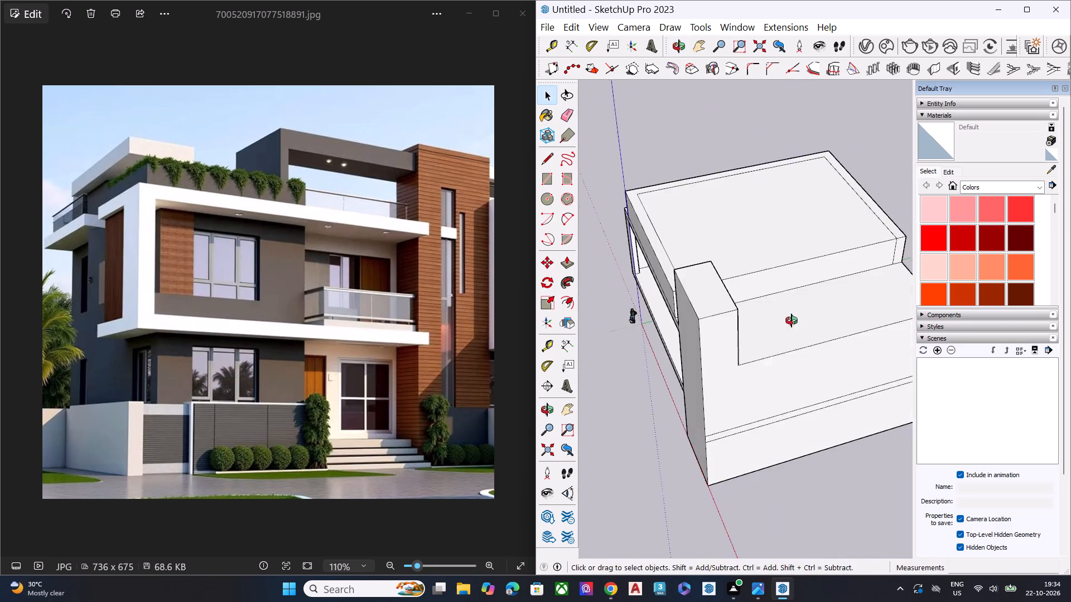
middle_click_drag(792, 321, 973, 245)
scroll(688, 273, "up", 1)
middle_click_drag(688, 271, 815, 289)
scroll(817, 289, "up", 7)
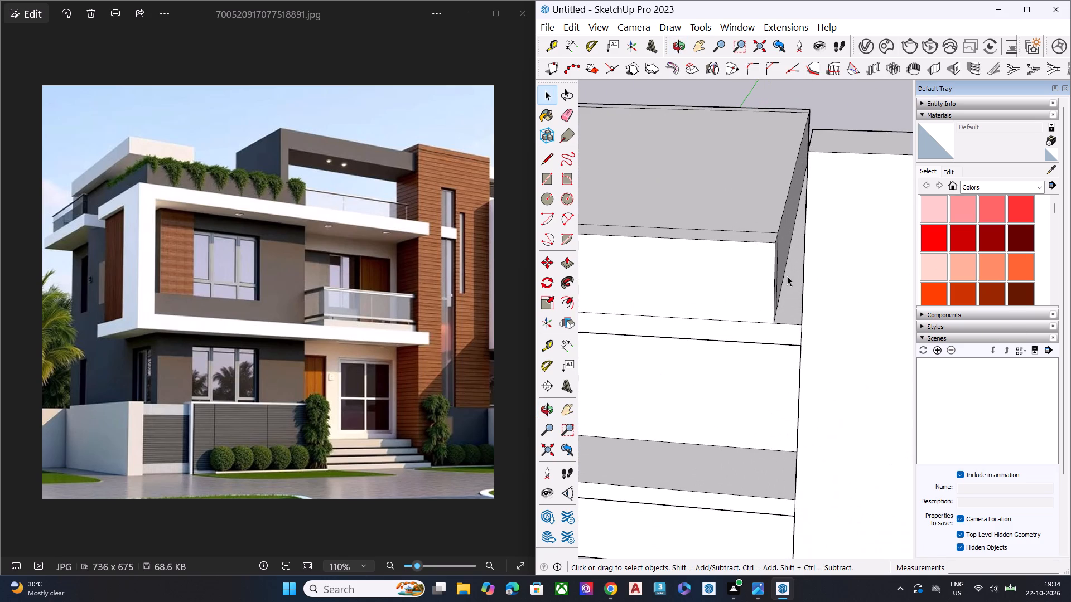
scroll(759, 259, "up", 2)
scroll(759, 259, "down", 1)
scroll(759, 259, "up", 5)
middle_click_drag(784, 289, 729, 386)
scroll(739, 377, "down", 1)
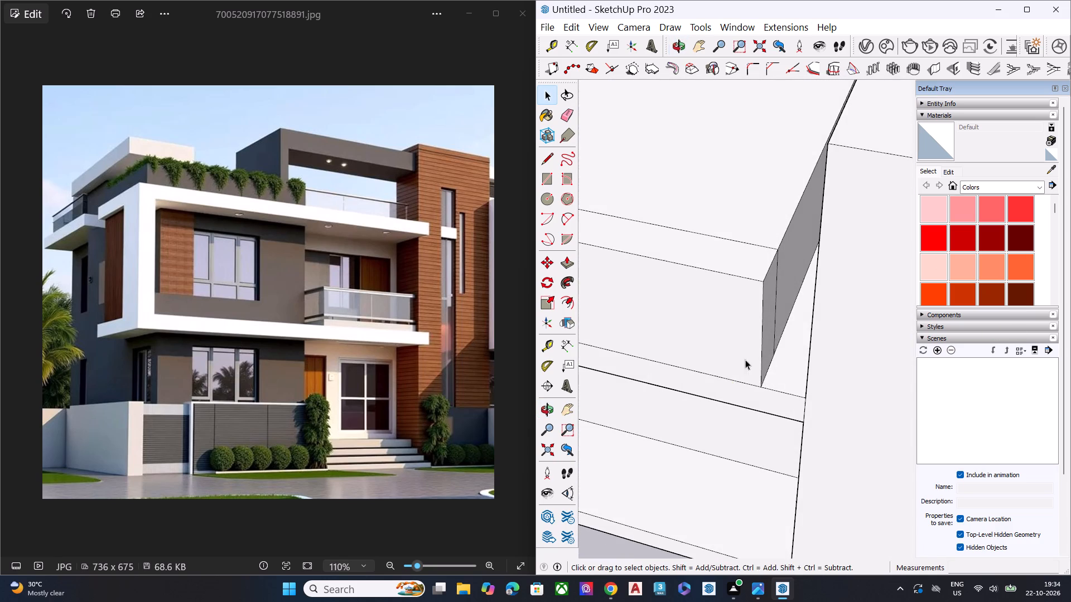
left_click(765, 326)
key("p")
left_click(765, 326)
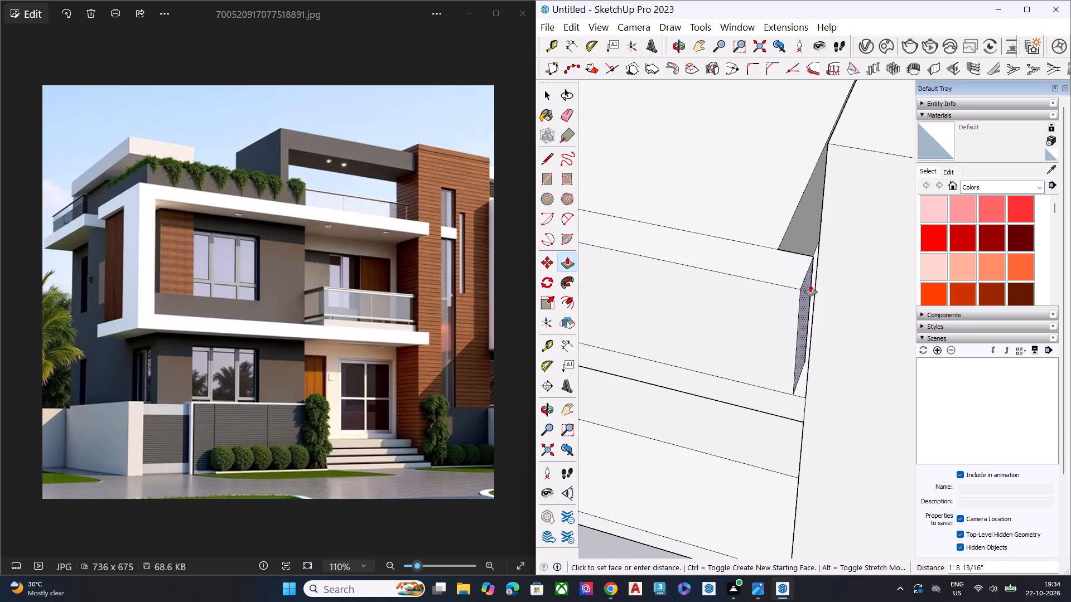
left_click(823, 260)
key("space")
Push/Pull the same roof block end face across the remaining gap until it meets the tower's front corner edge.
middle_click_drag(800, 326, 832, 162)
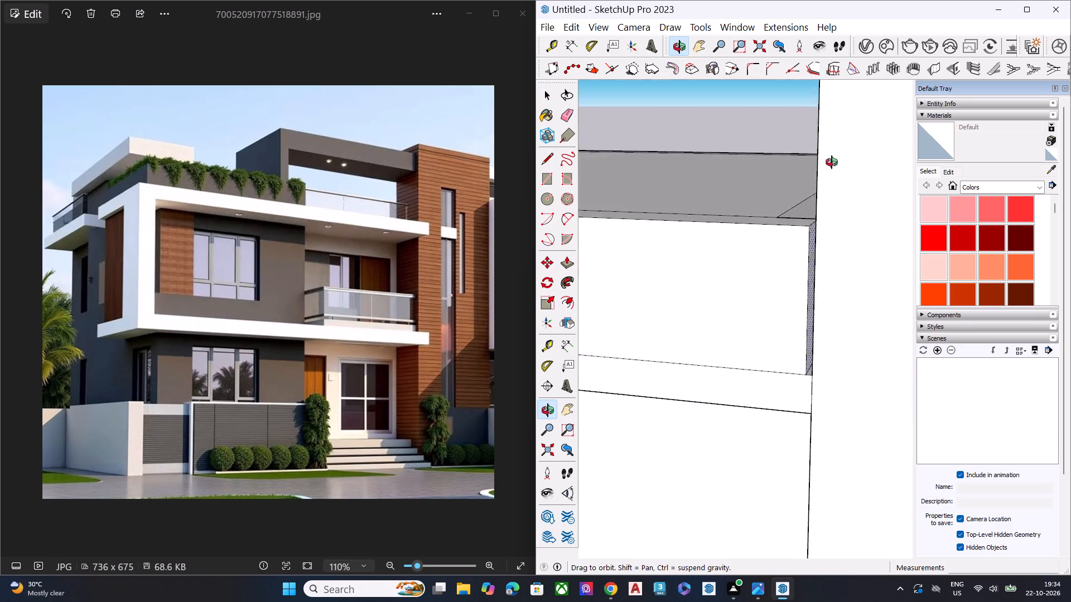
middle_click_drag(832, 162, 854, 161)
scroll(825, 254, "up", 4)
scroll(816, 268, "down", 3)
scroll(814, 268, "up", 2)
scroll(812, 272, "down", 2)
scroll(811, 274, "up", 3)
middle_click_drag(815, 276, 752, 409)
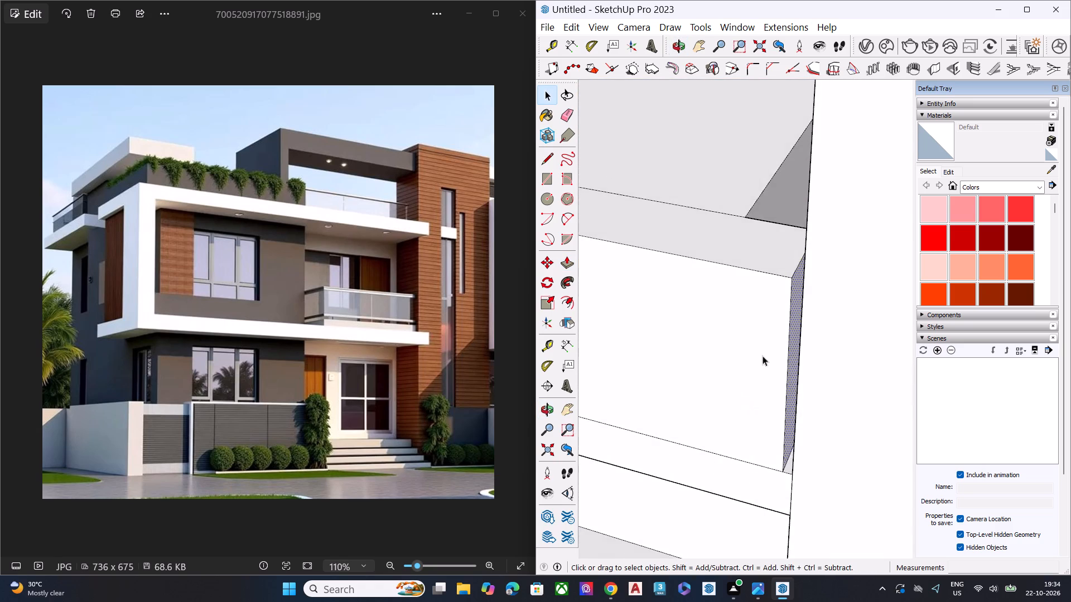
scroll(764, 350, "up", 2)
key("p")
left_click(798, 255)
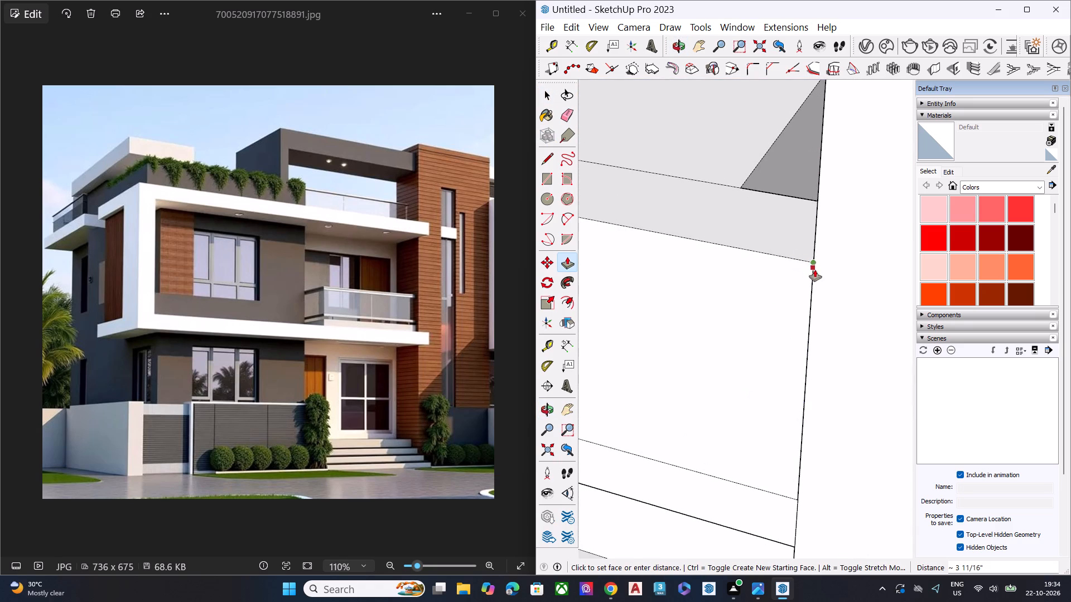
left_click(817, 278)
key("space")
Examine the closed tower joint and the overall house massing from the front, side and above against the reference photo.
scroll(795, 331, "down", 6)
middle_click_drag(776, 333, 889, 292)
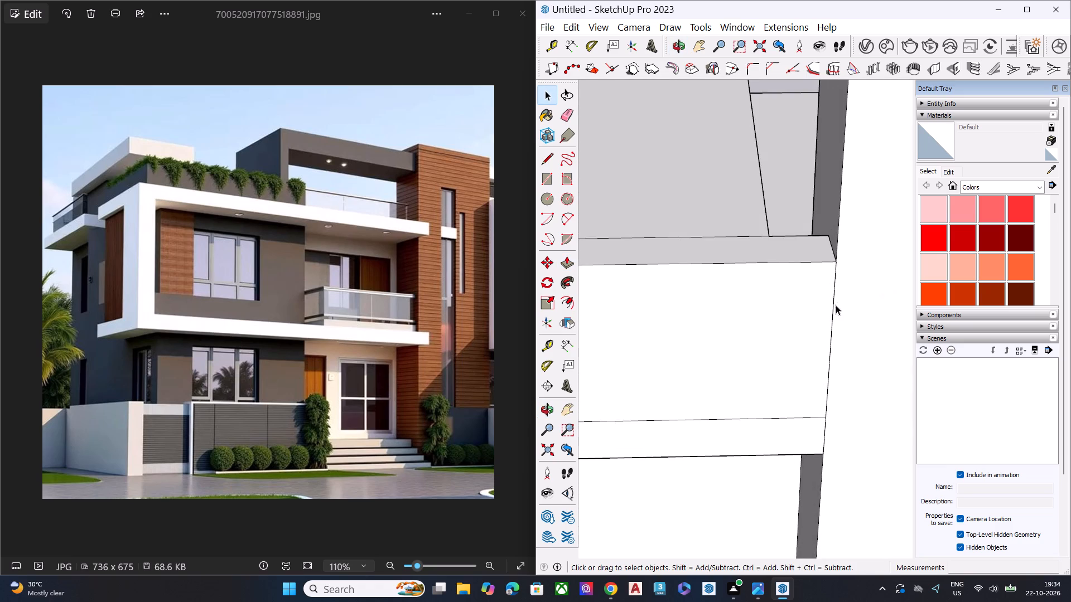
scroll(848, 296, "down", 1)
scroll(849, 295, "up", 2)
scroll(858, 293, "down", 2)
scroll(795, 323, "down", 2)
scroll(793, 313, "up", 1)
scroll(805, 259, "down", 8)
middle_click_drag(783, 335, 906, 172)
scroll(910, 169, "up", 1)
scroll(929, 185, "down", 3)
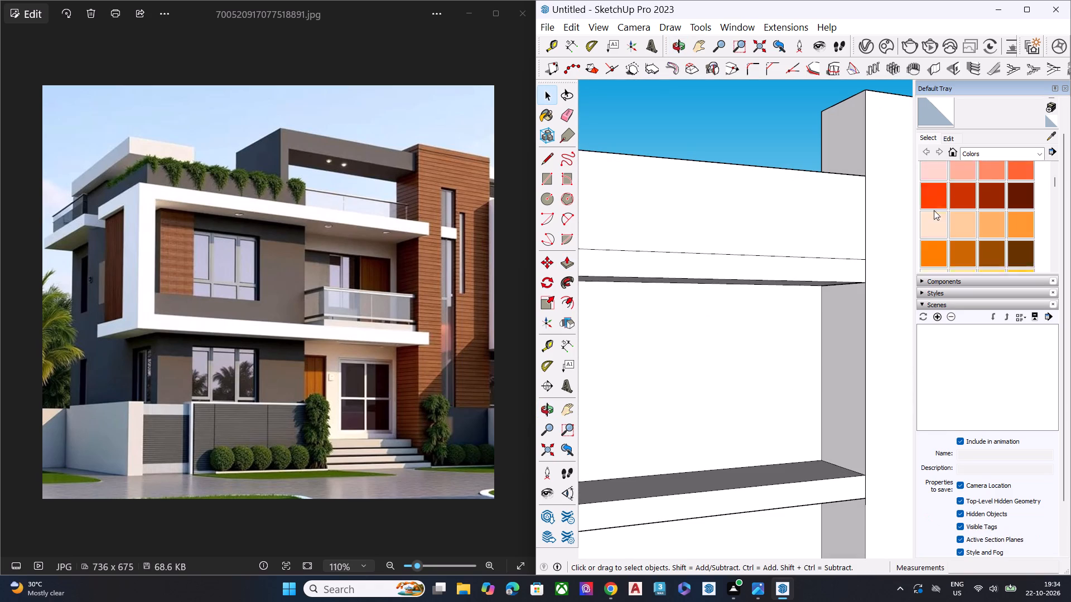
scroll(934, 210, "down", 7)
scroll(785, 262, "down", 2)
scroll(785, 263, "up", 1)
scroll(785, 265, "down", 7)
scroll(822, 296, "down", 5)
scroll(829, 305, "up", 1)
scroll(829, 305, "down", 2)
middle_click_drag(741, 323, 753, 343)
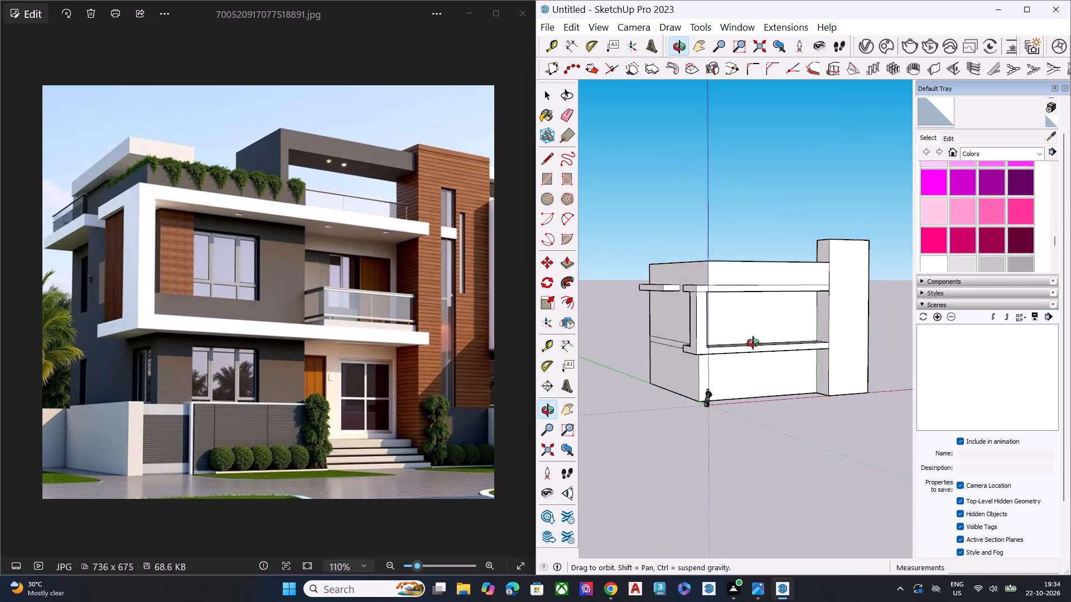
middle_click_drag(753, 343, 754, 343)
scroll(754, 343, "up", 7)
middle_click_drag(652, 273, 728, 342)
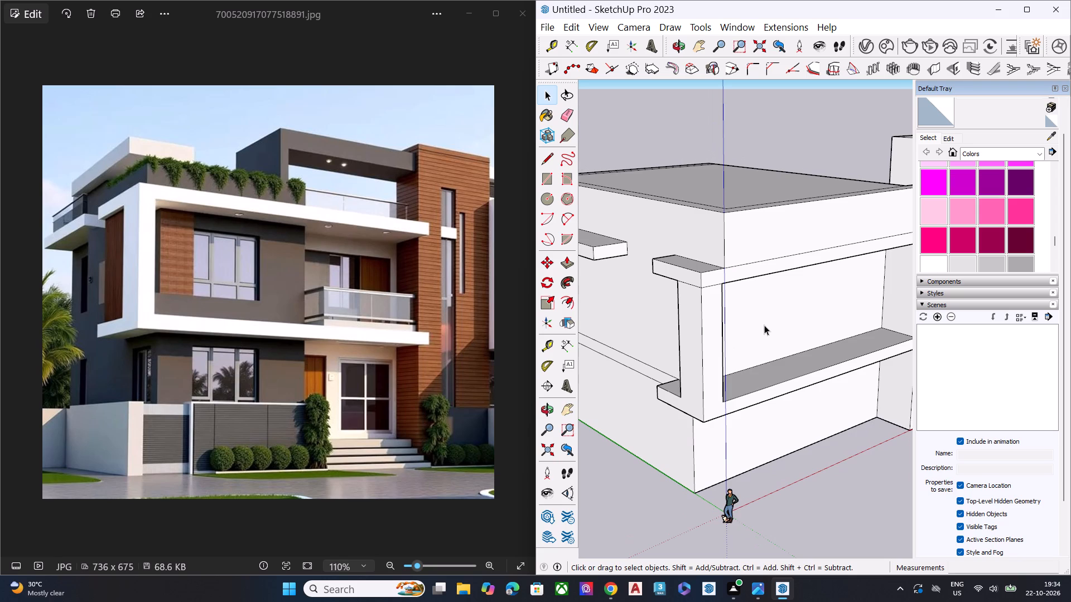
scroll(791, 293, "down", 8)
middle_click_drag(673, 260, 766, 265)
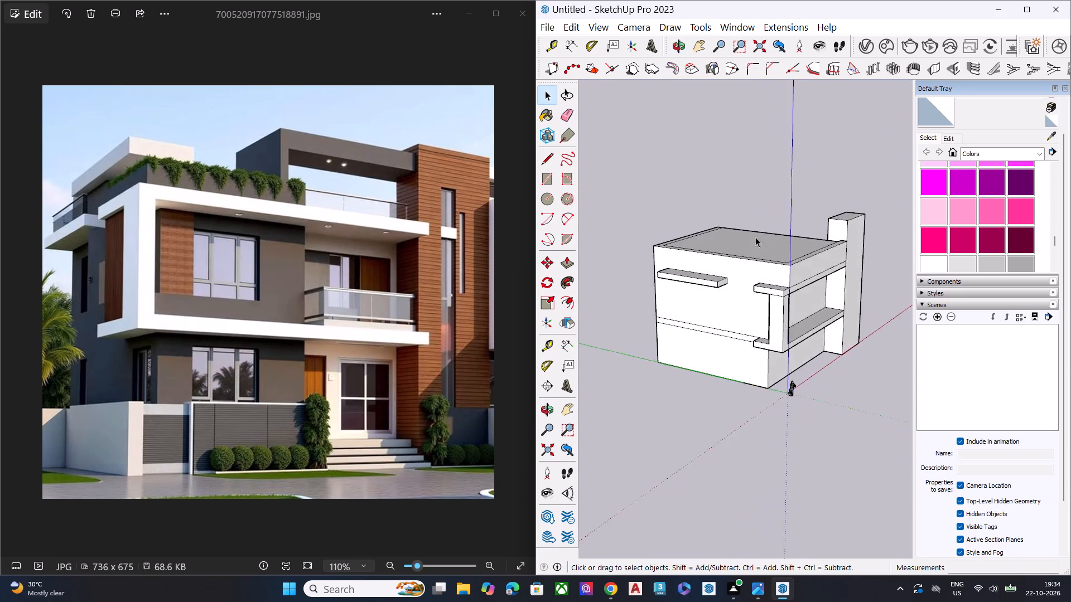
scroll(730, 203, "up", 9)
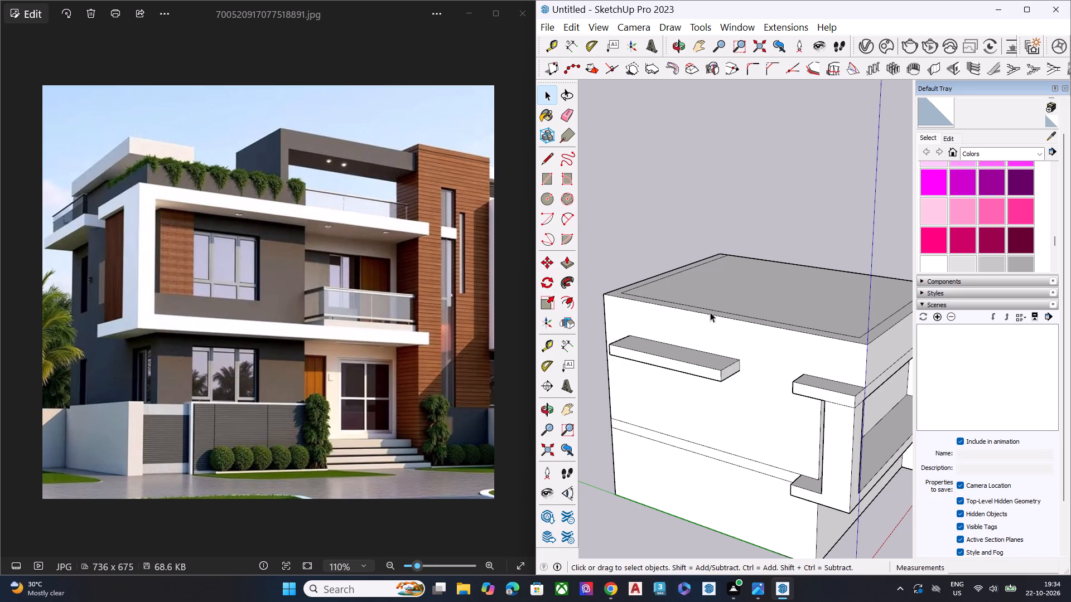
middle_click_drag(771, 319, 686, 405)
scroll(783, 310, "up", 1)
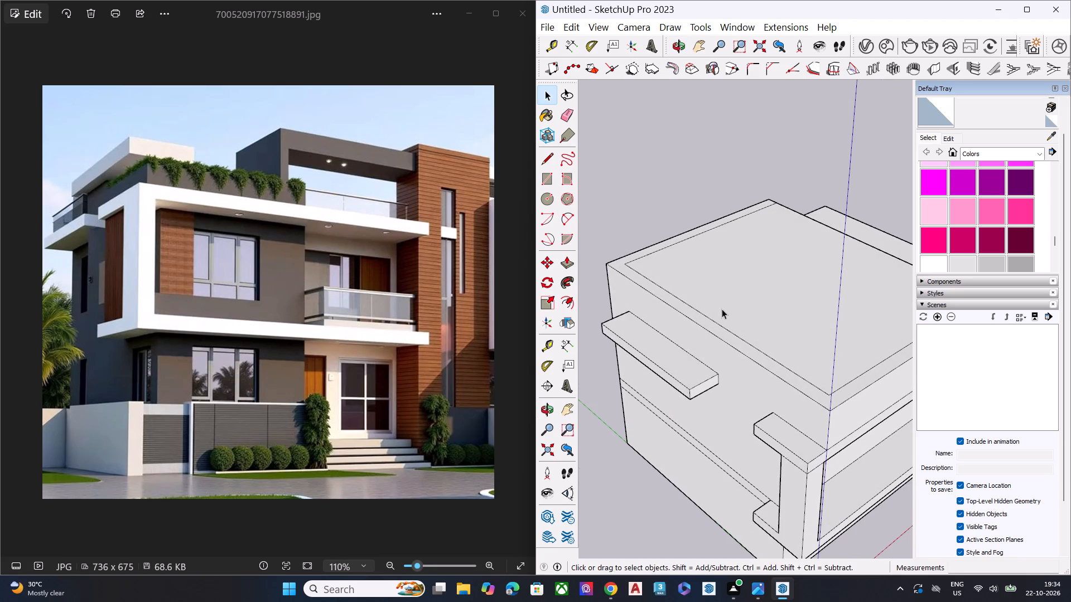
scroll(752, 309, "down", 3)
middle_click_drag(920, 325, 427, 435)
scroll(559, 356, "down", 4)
scroll(567, 358, "up", 1)
scroll(590, 364, "down", 1)
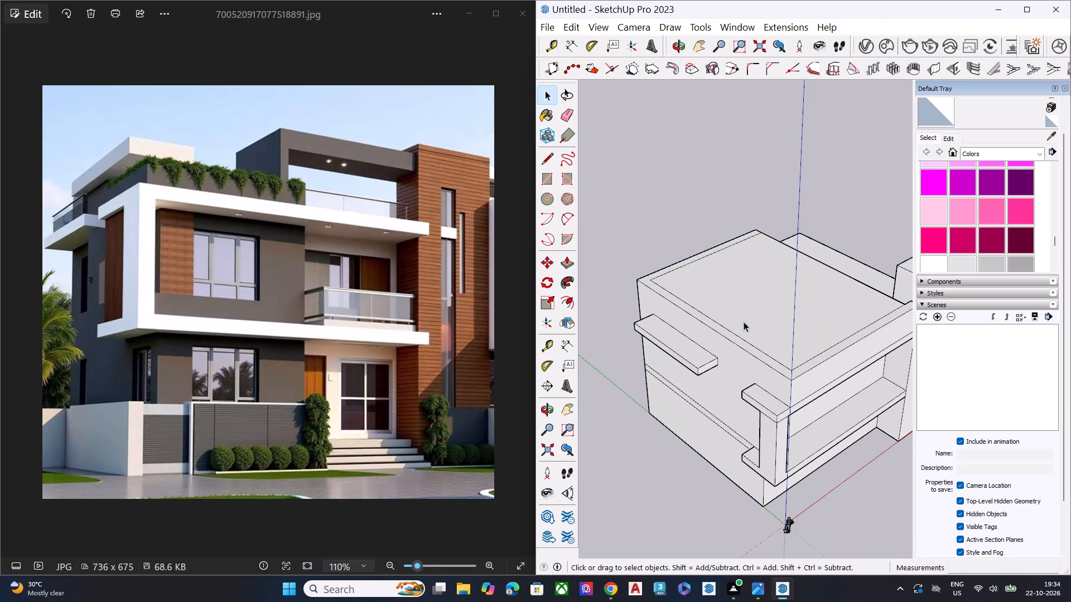
scroll(731, 323, "down", 2)
scroll(725, 325, "up", 2)
scroll(725, 326, "down", 1)
scroll(725, 326, "up", 2)
scroll(725, 326, "down", 4)
Push/Pull the roof block's inner top face down level with the lower rear terrace, leaving the border strip as a parapet.
middle_click_drag(811, 336, 444, 439)
middle_click_drag(735, 385, 445, 368)
middle_click_drag(699, 362, 508, 333)
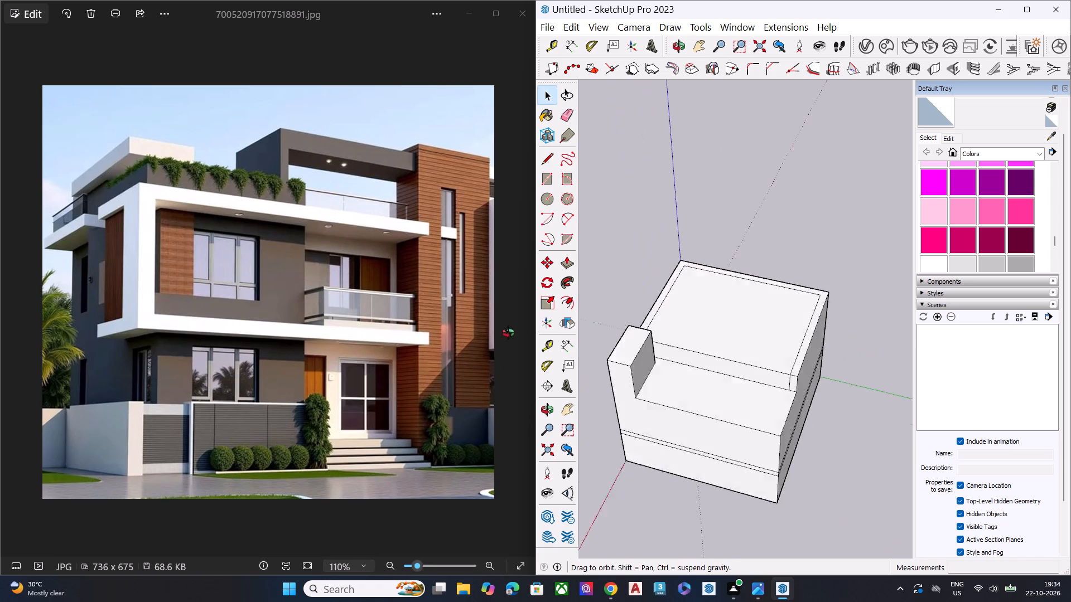
middle_click_drag(508, 333, 501, 331)
left_click(740, 326)
middle_click_drag(729, 356, 769, 233)
key("p")
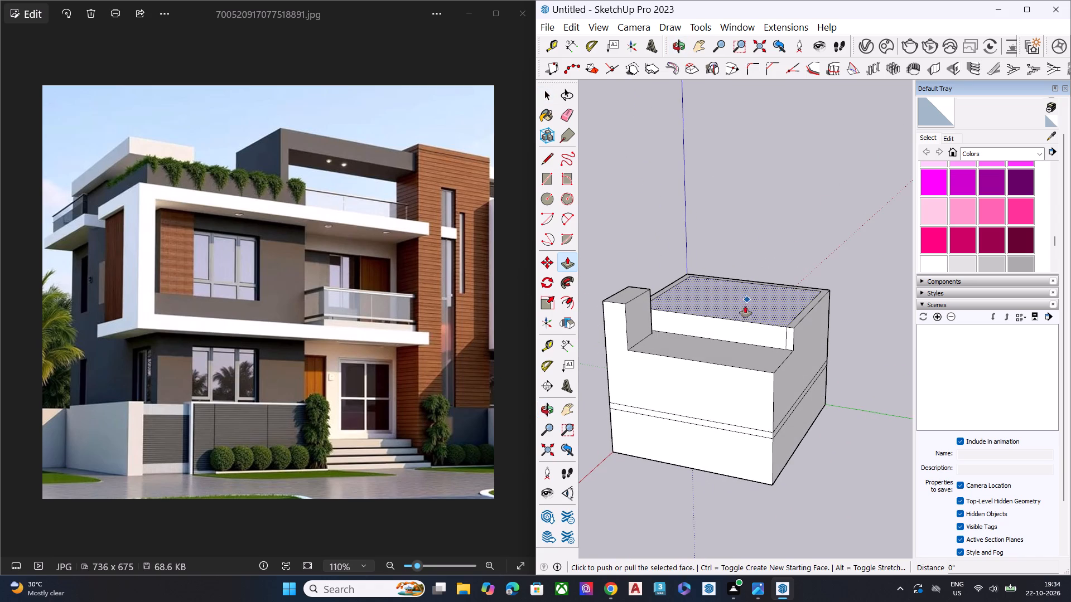
scroll(770, 326, "up", 7)
left_click(799, 323)
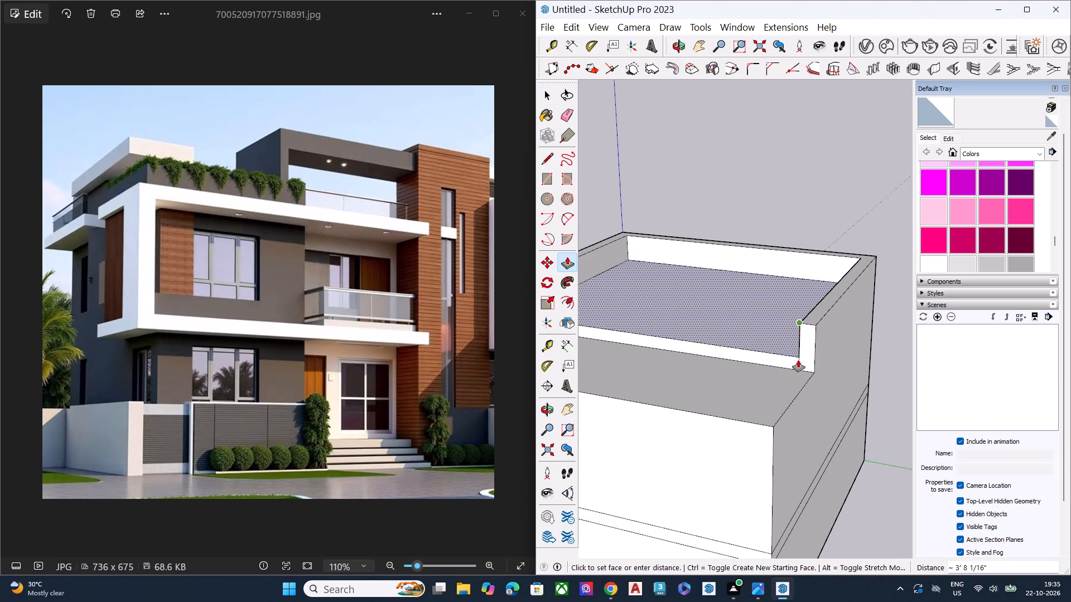
left_click(805, 382)
key("space")
Erase the edge dividing the lowered roof floor from the rear terrace.
middle_click_drag(778, 360, 734, 472)
scroll(734, 472, "up", 2)
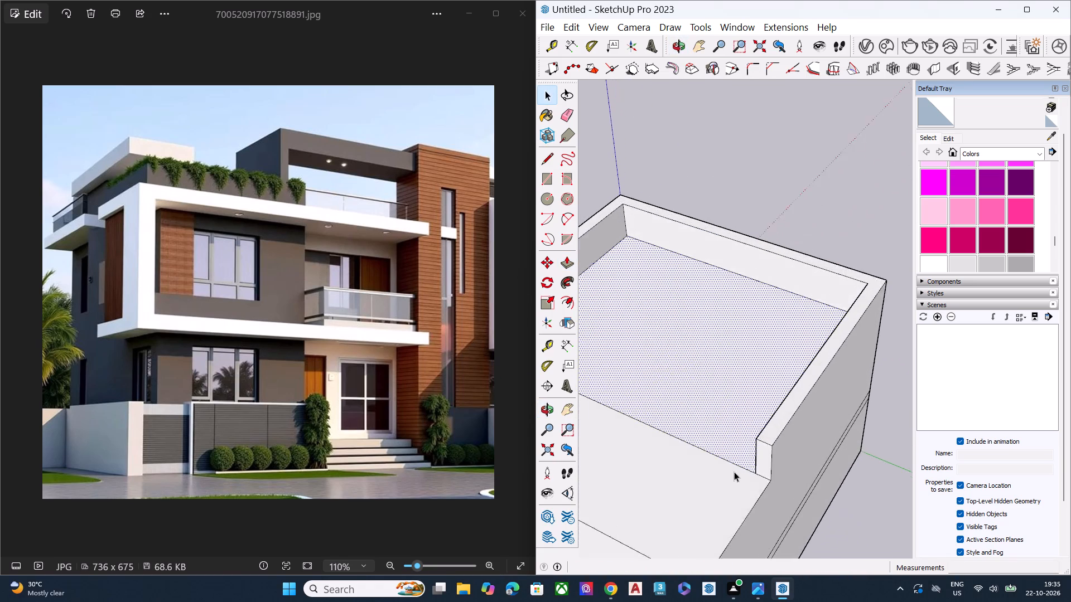
scroll(734, 472, "up", 5)
left_click(728, 455)
key("Delete")
Push/Pull the end face of the side parapet along the terrace edge to the building's rear.
scroll(746, 452, "down", 4)
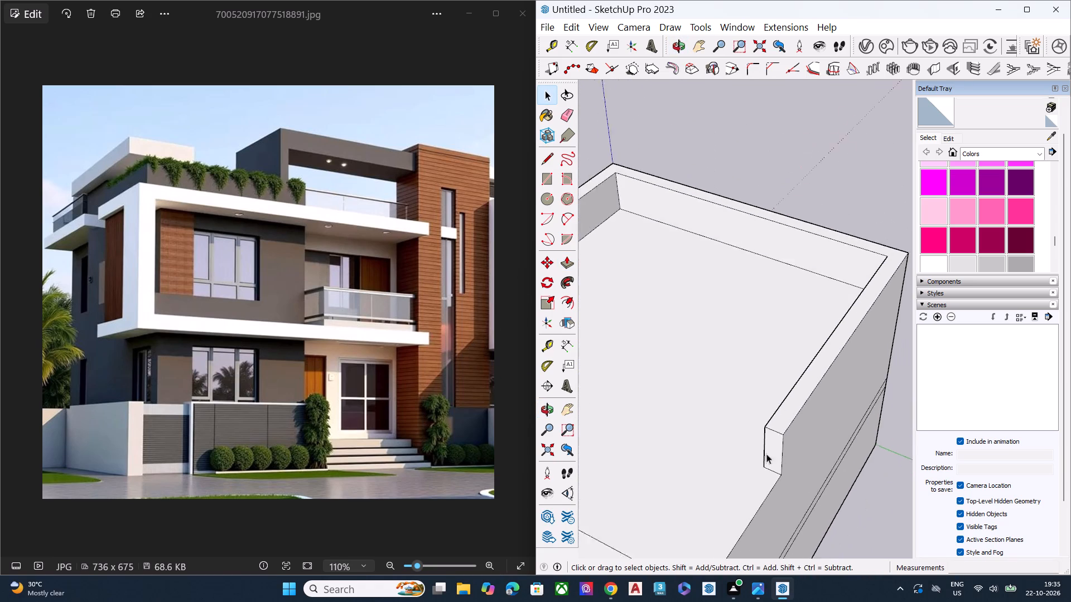
scroll(766, 454, "down", 3)
left_click(769, 453)
left_click(774, 451)
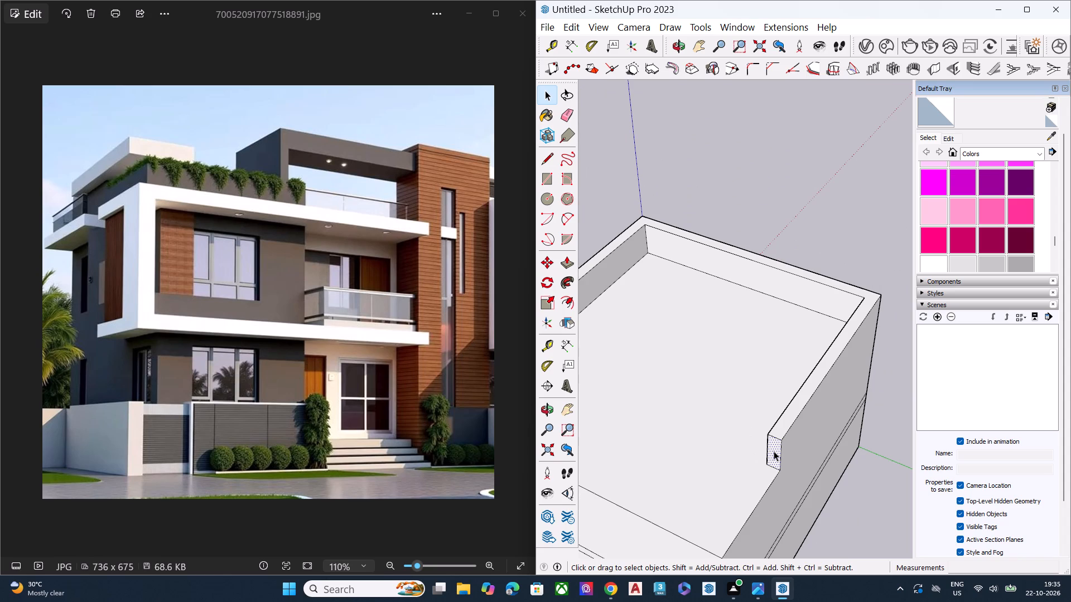
key("p")
left_click(775, 436)
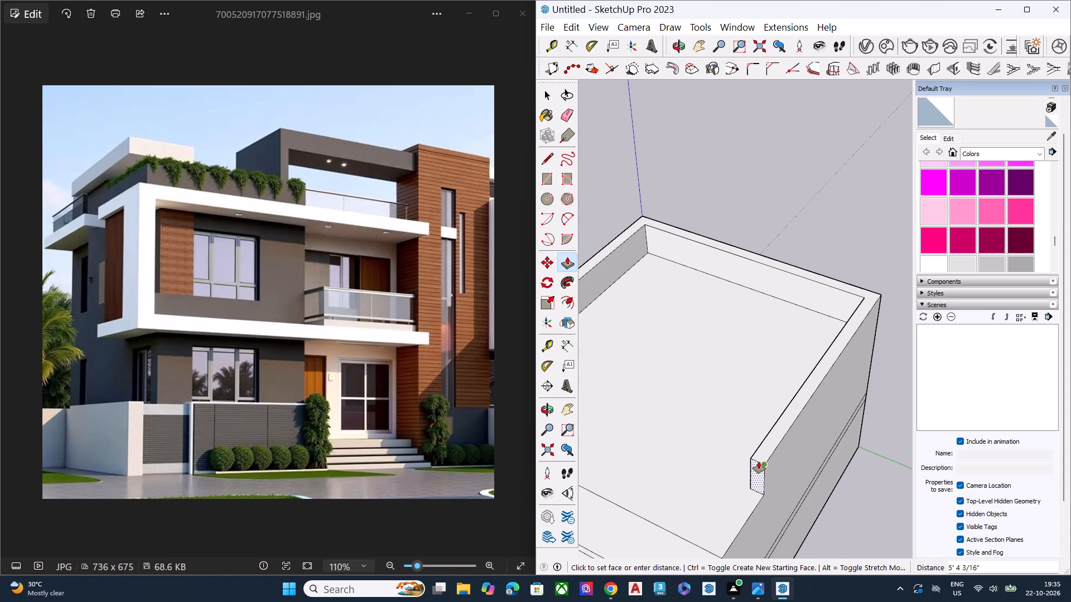
scroll(768, 468, "down", 4)
left_click(739, 532)
key("space")
middle_click_drag(740, 395, 574, 443)
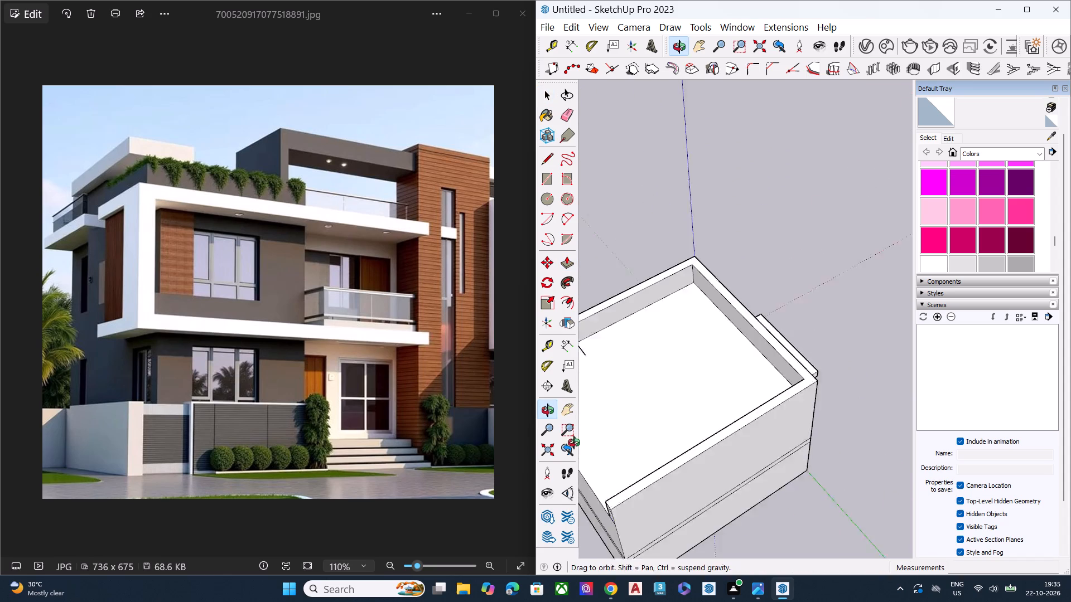
Examine the roof terrace parapets and projecting frame from the front, side and above.
middle_click_drag(574, 443, 574, 442)
middle_click_drag(849, 368, 421, 373)
middle_click_drag(693, 347, 408, 297)
middle_click_drag(781, 283, 584, 222)
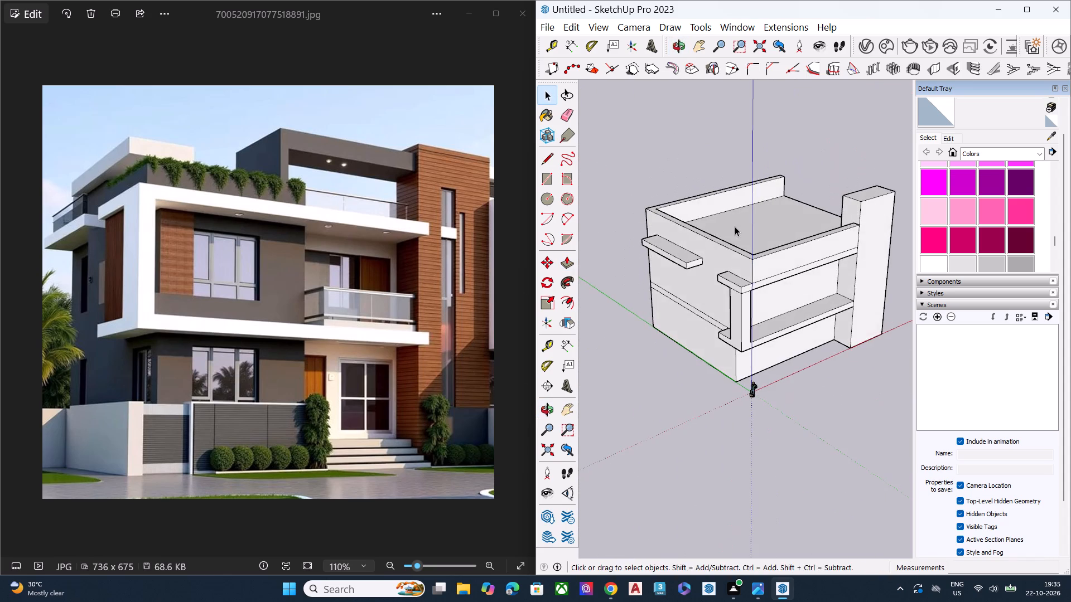
middle_click_drag(726, 226, 506, 226)
middle_click_drag(812, 268, 807, 210)
scroll(802, 217, "up", 8)
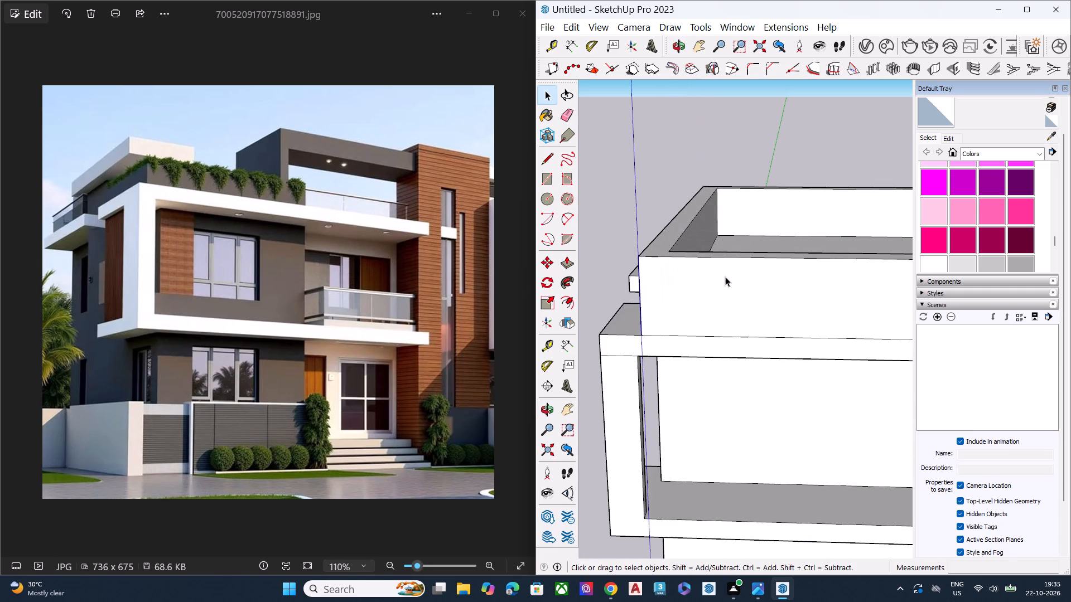
scroll(725, 277, "up", 1)
middle_click_drag(726, 282, 730, 533)
middle_click_drag(707, 374, 468, 460)
scroll(517, 414, "up", 2)
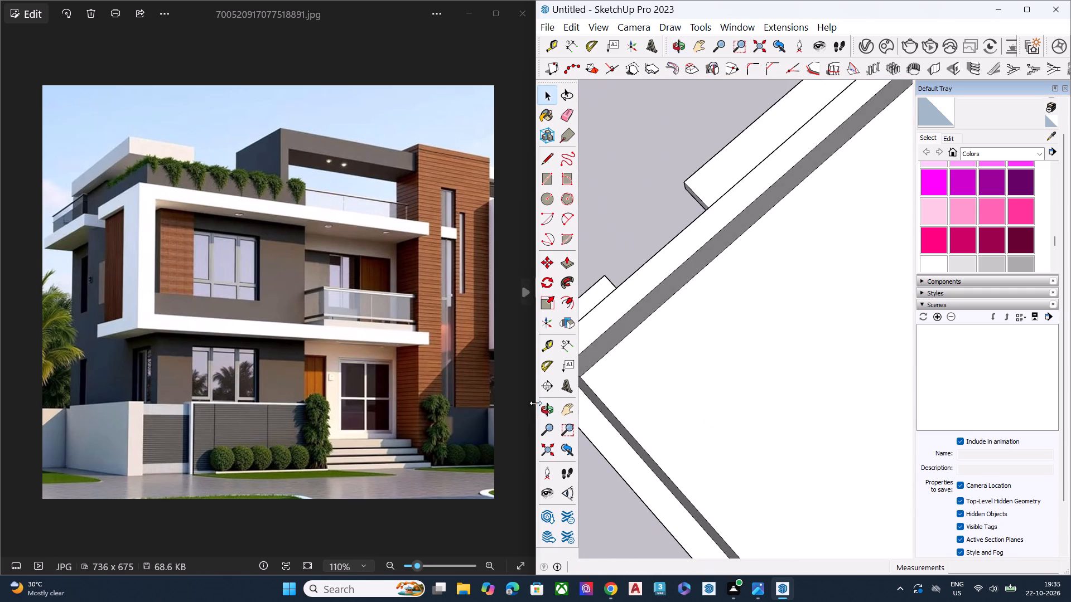
scroll(535, 403, "up", 1)
scroll(770, 266, "down", 2)
scroll(771, 265, "up", 1)
scroll(771, 265, "down", 1)
scroll(771, 265, "up", 1)
scroll(771, 265, "down", 5)
middle_click_drag(734, 334, 576, 449)
scroll(578, 434, "up", 5)
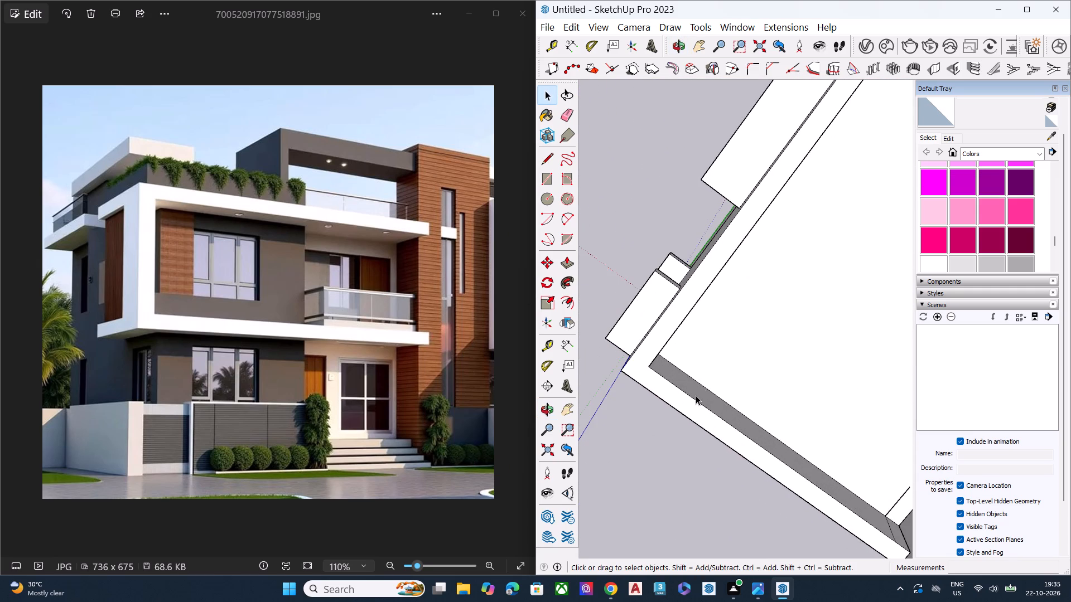
scroll(725, 391, "up", 1)
middle_click_drag(725, 391, 454, 228)
middle_click_drag(764, 251, 522, 159)
Push/Pull the inner face of the front roof parapet outward to make that parapet slightly thinner.
scroll(751, 205, "up", 1)
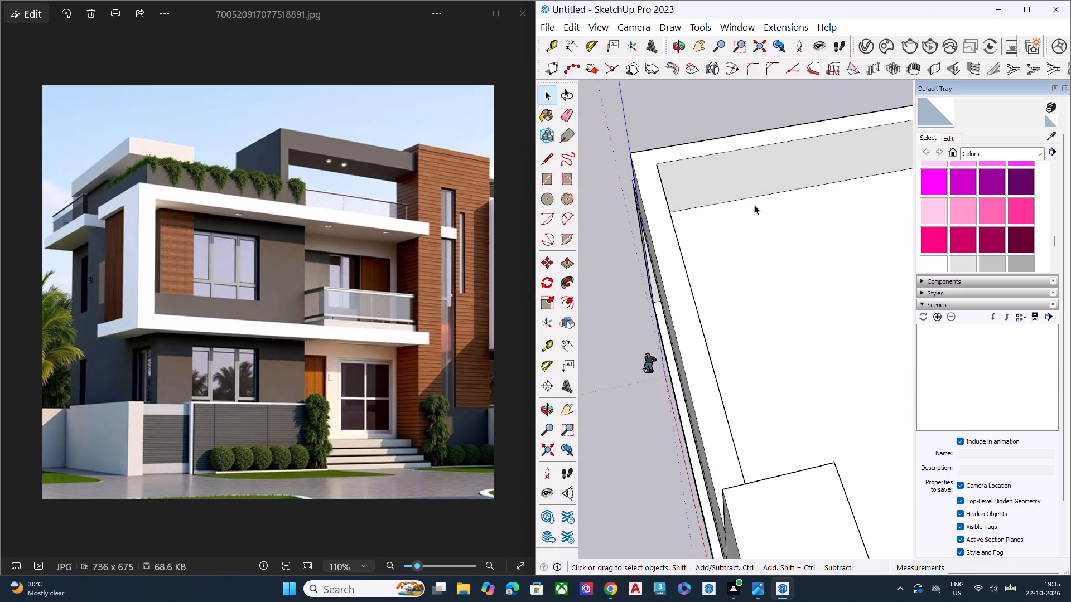
scroll(754, 205, "up", 2)
middle_click_drag(749, 205, 529, 246)
left_click(662, 178)
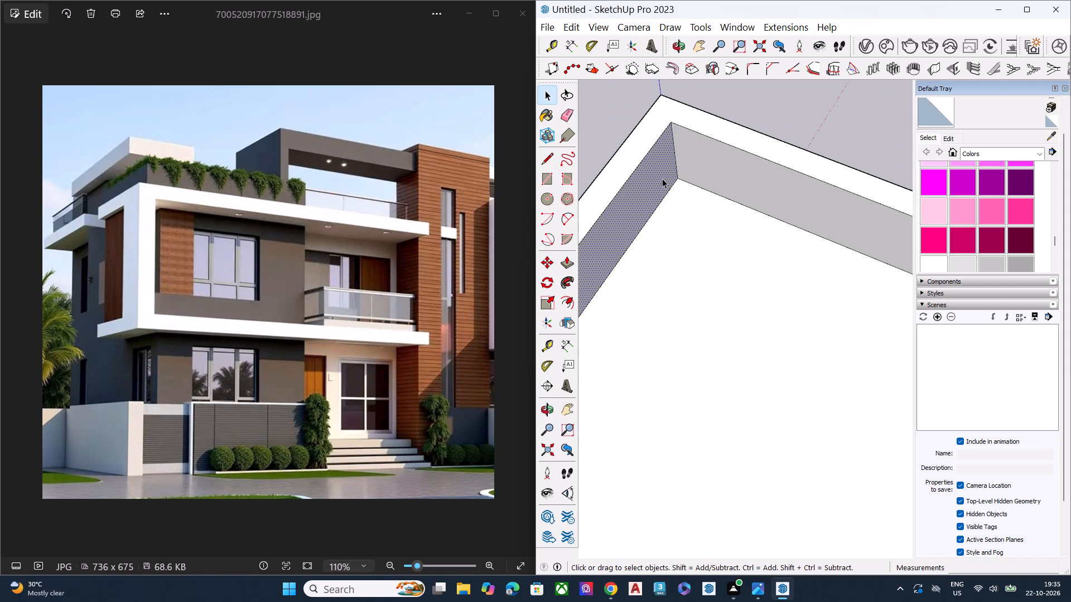
key("p")
left_click(662, 178)
left_click(649, 179)
key("space")
Push/Pull the inner face of the side roof parapet outward, fine-tuning it to roughly match the front parapet's thickness.
left_click(678, 166)
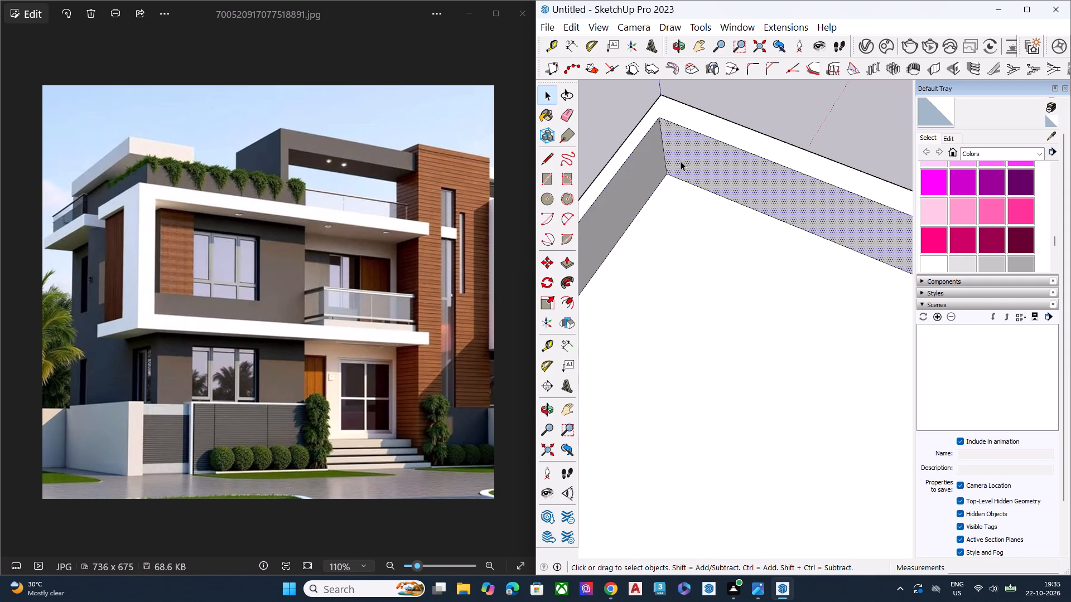
key("p")
left_click(679, 160)
left_click(683, 144)
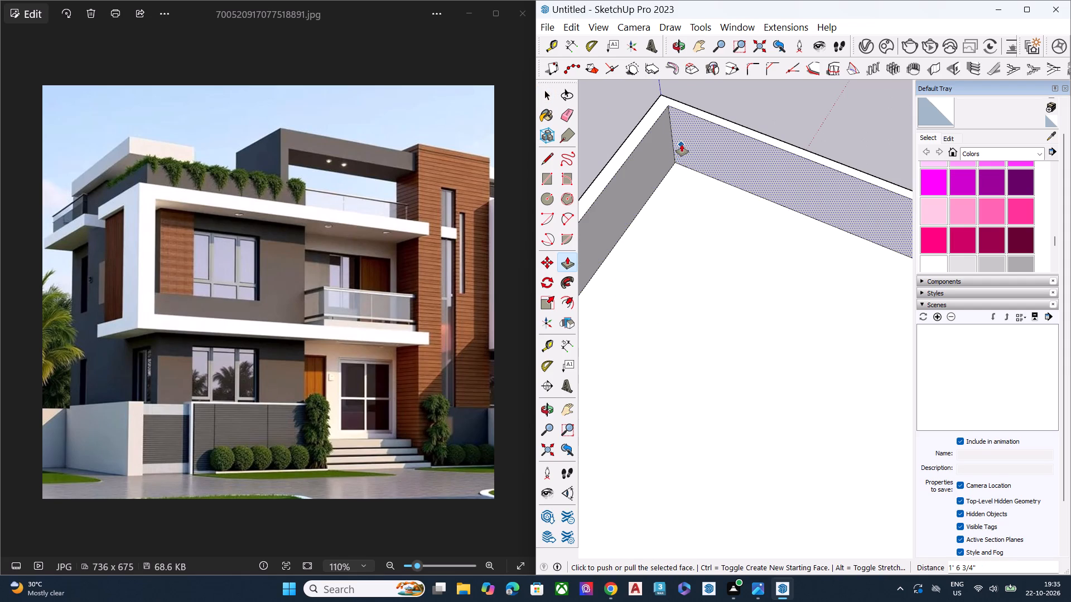
key("p")
left_click(679, 145)
left_click(674, 150)
left_click(678, 148)
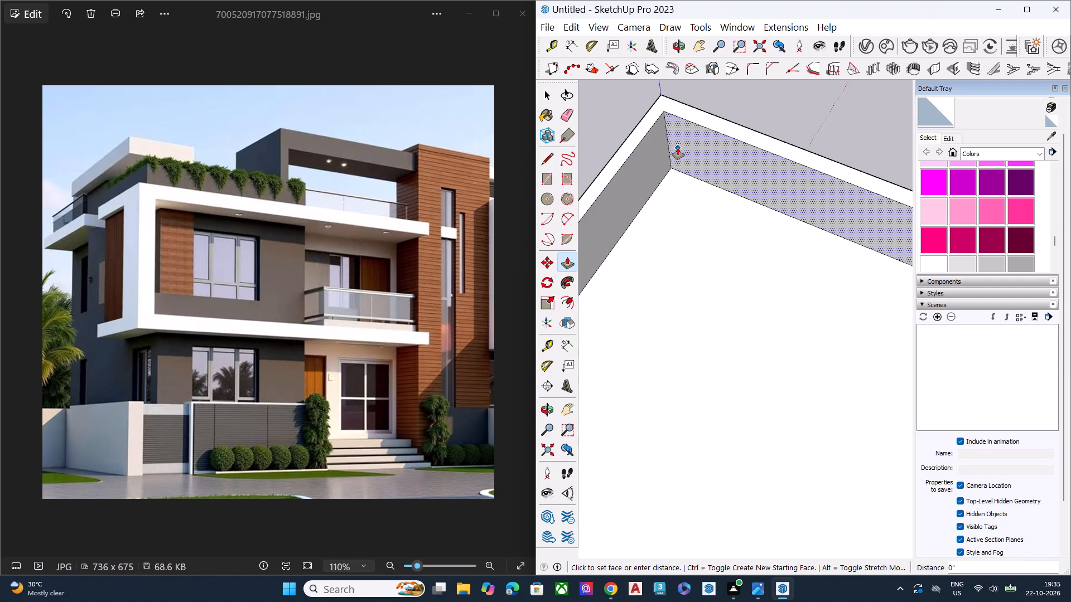
left_click(678, 148)
left_click(679, 147)
key("space")
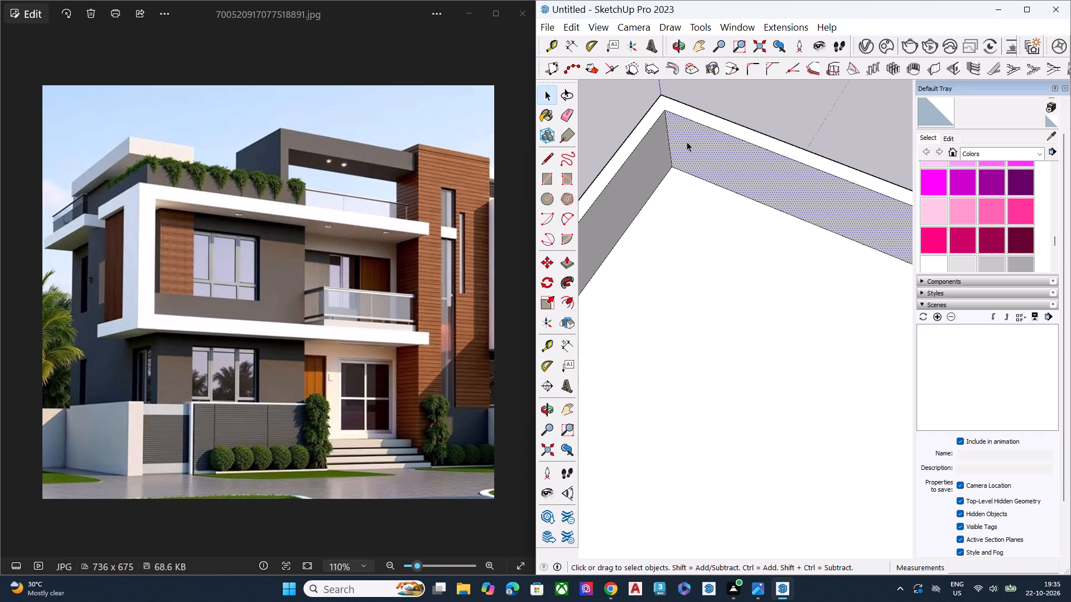
left_click(732, 109)
Examine the terrace parapets, projecting frame and front massing from several sides against the reference photo.
scroll(711, 174, "down", 4)
middle_click_drag(779, 217, 413, 219)
scroll(682, 176, "down", 5)
middle_click_drag(750, 241, 531, 174)
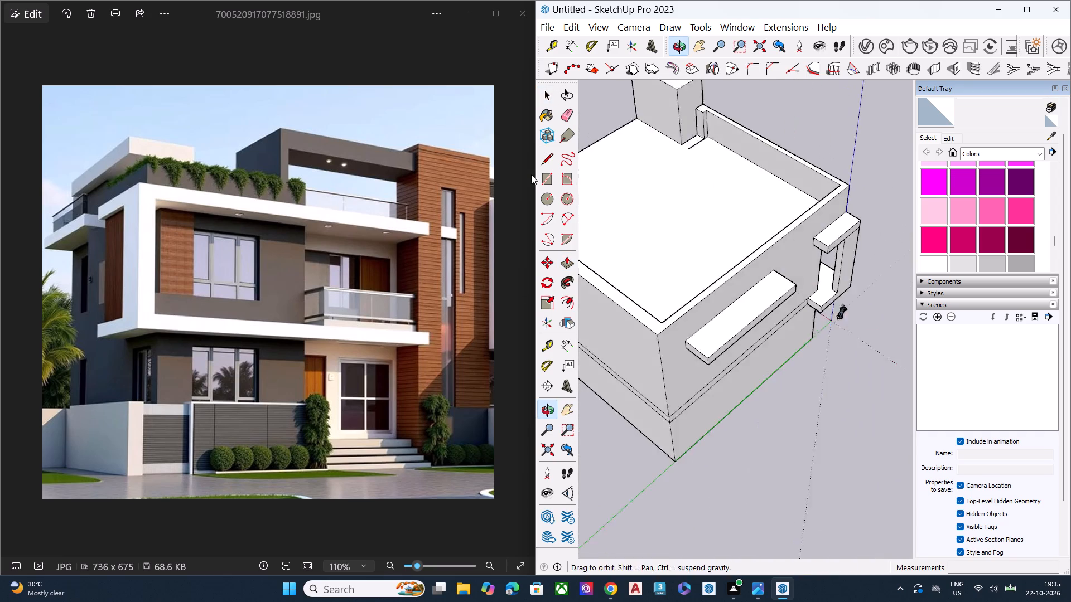
middle_click_drag(531, 174, 532, 176)
middle_click_drag(835, 243, 512, 198)
middle_click_drag(934, 211, 542, 201)
scroll(682, 240, "down", 4)
middle_click_drag(764, 262, 670, 265)
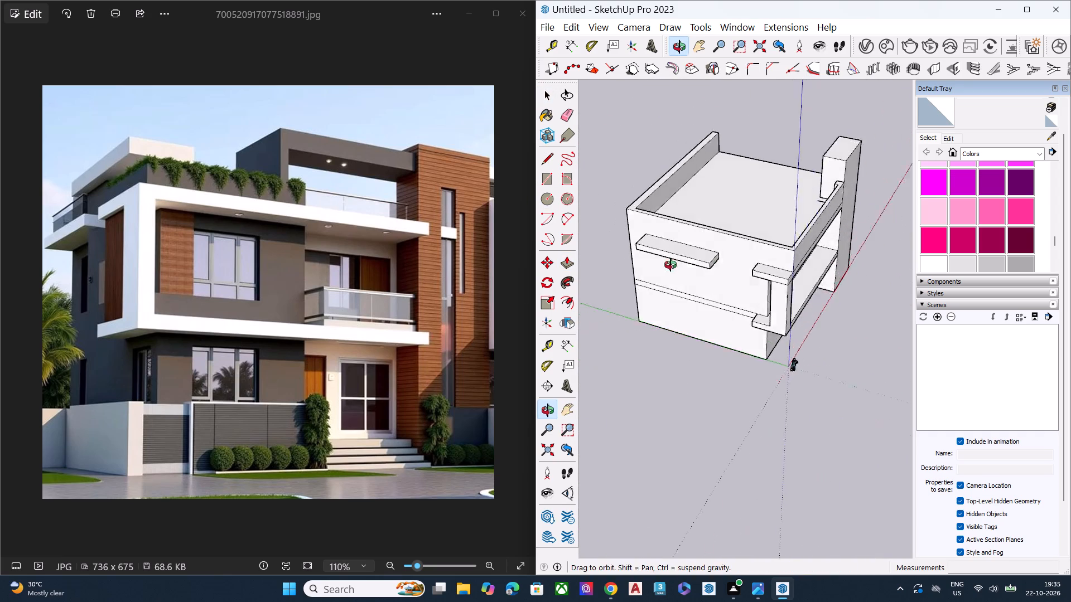
middle_click_drag(670, 265, 558, 265)
middle_click_drag(766, 260, 723, 146)
scroll(734, 226, "up", 5)
scroll(735, 235, "down", 1)
scroll(735, 235, "up", 1)
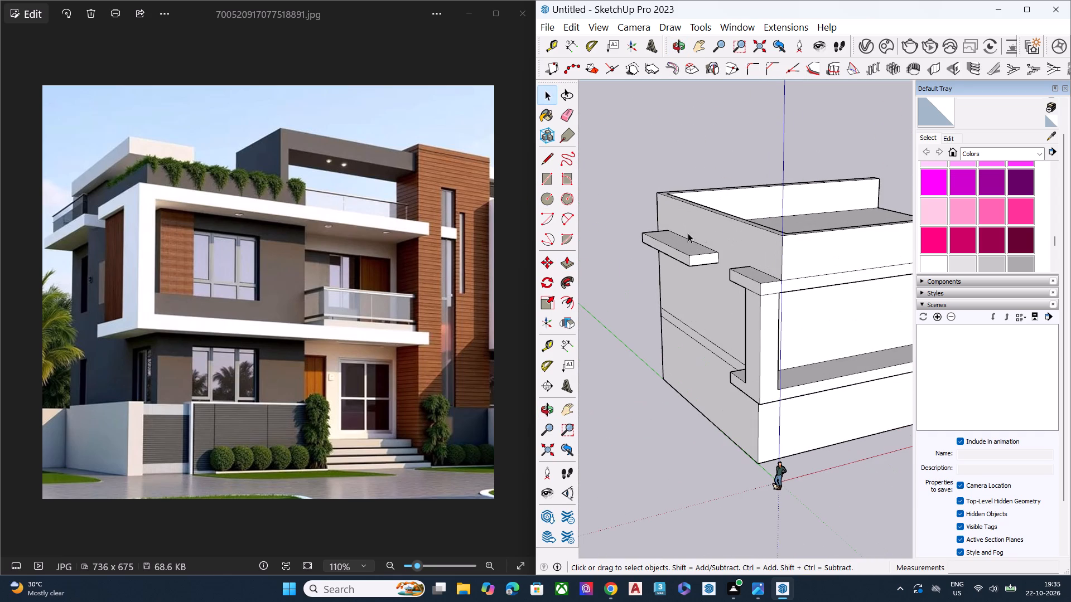
scroll(697, 227, "up", 5)
middle_click_drag(718, 229, 698, 171)
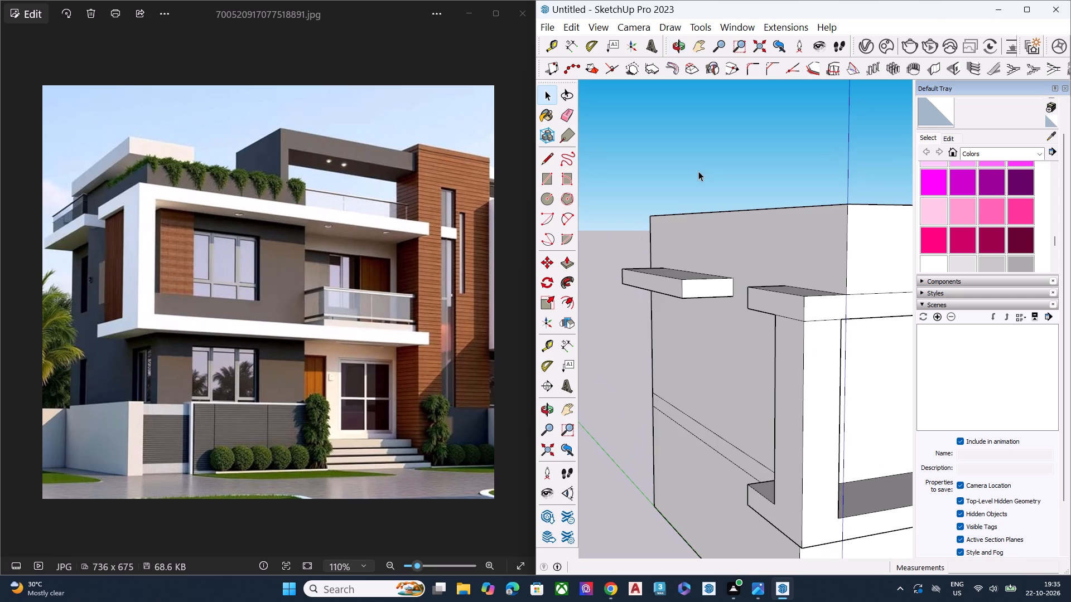
scroll(697, 173, "down", 7)
middle_click_drag(791, 213, 767, 245)
scroll(763, 227, "down", 2)
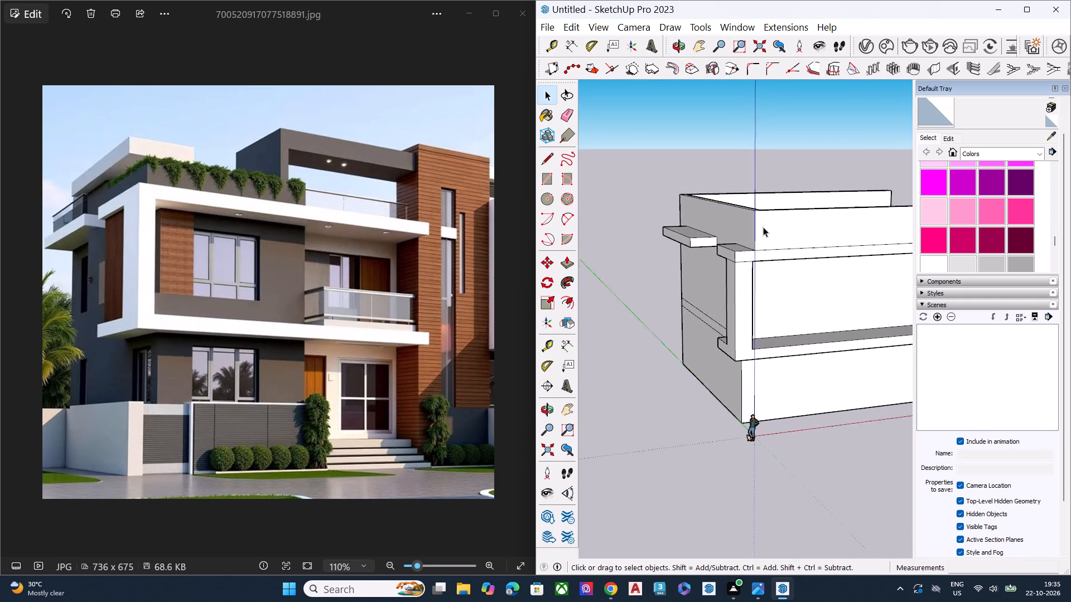
scroll(763, 227, "down", 5)
scroll(790, 226, "up", 1)
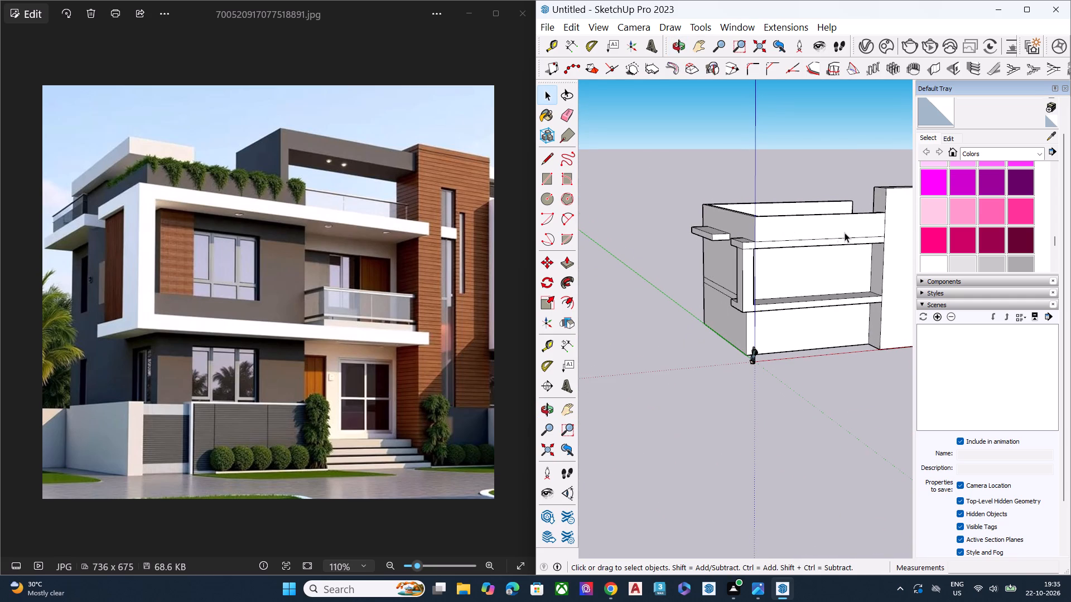
middle_click_drag(831, 232, 684, 203)
middle_click_drag(797, 230, 823, 204)
middle_click_drag(838, 257, 843, 224)
middle_click_drag(842, 259, 850, 222)
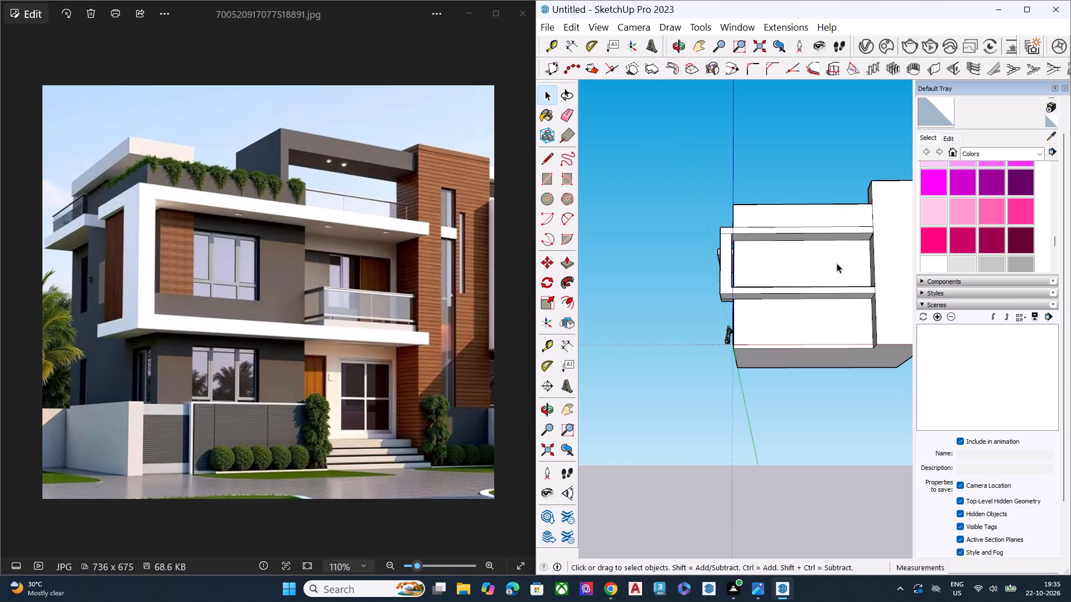
middle_click_drag(837, 263, 848, 327)
scroll(836, 339, "up", 2)
scroll(751, 291, "down", 6)
middle_click_drag(875, 231, 879, 314)
middle_click_drag(839, 263, 940, 201)
scroll(797, 273, "up", 8)
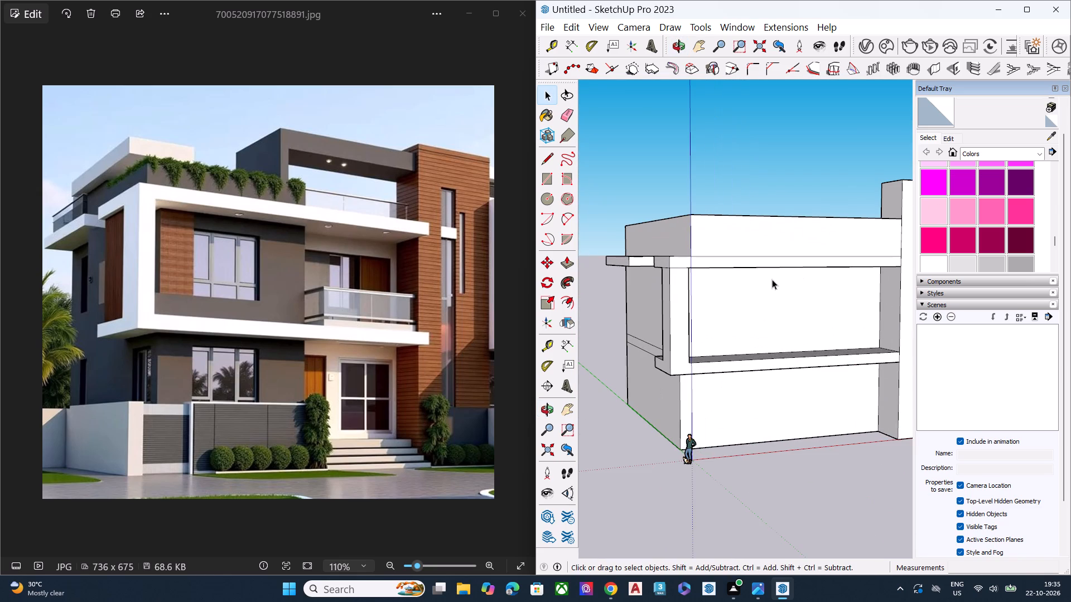
scroll(771, 279, "down", 5)
middle_click_drag(759, 299, 642, 274)
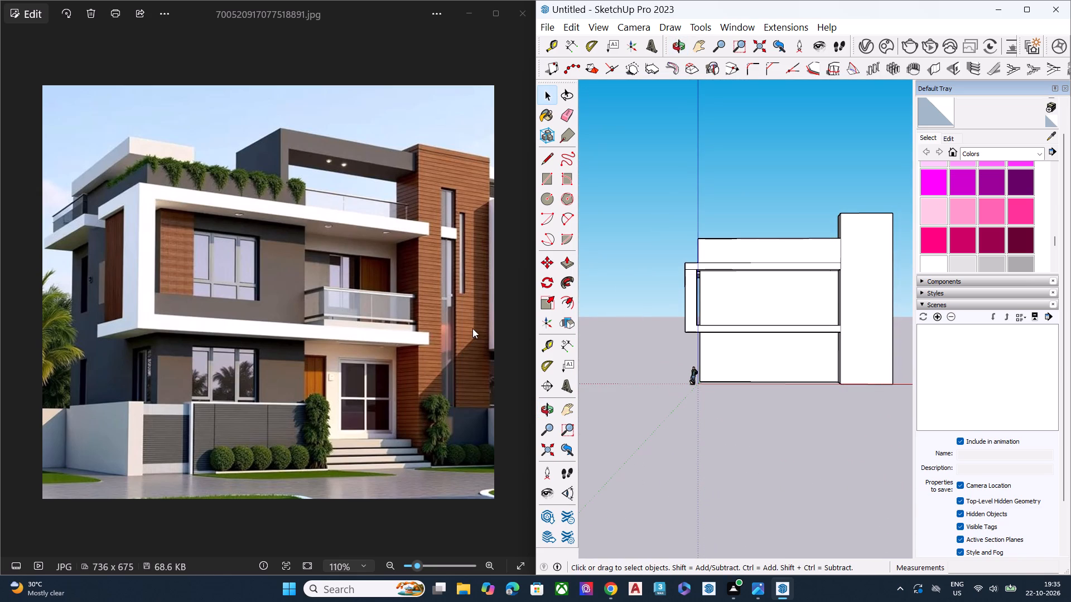
scroll(752, 297, "up", 8)
middle_click_drag(775, 294, 772, 243)
scroll(692, 250, "down", 5)
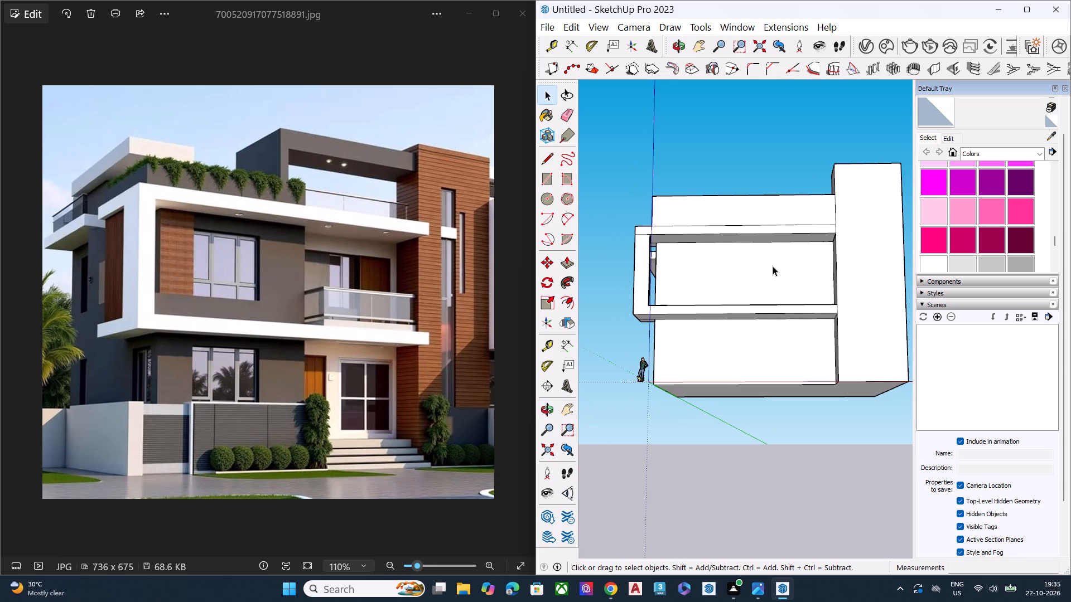
Draw a vertical line down the recessed front wall from the upper frame's underside to the ground, dividing both floors.
key("l")
middle_click_drag(761, 254, 774, 270)
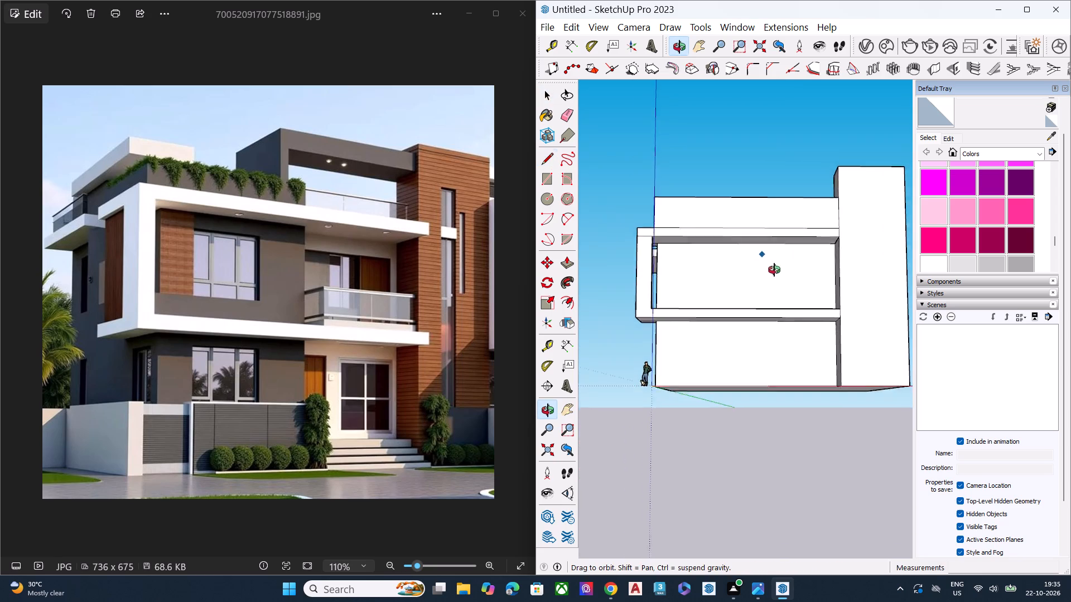
middle_click_drag(774, 270, 782, 284)
scroll(771, 278, "up", 4)
scroll(768, 277, "down", 3)
scroll(768, 277, "up", 2)
middle_click_drag(771, 249, 773, 230)
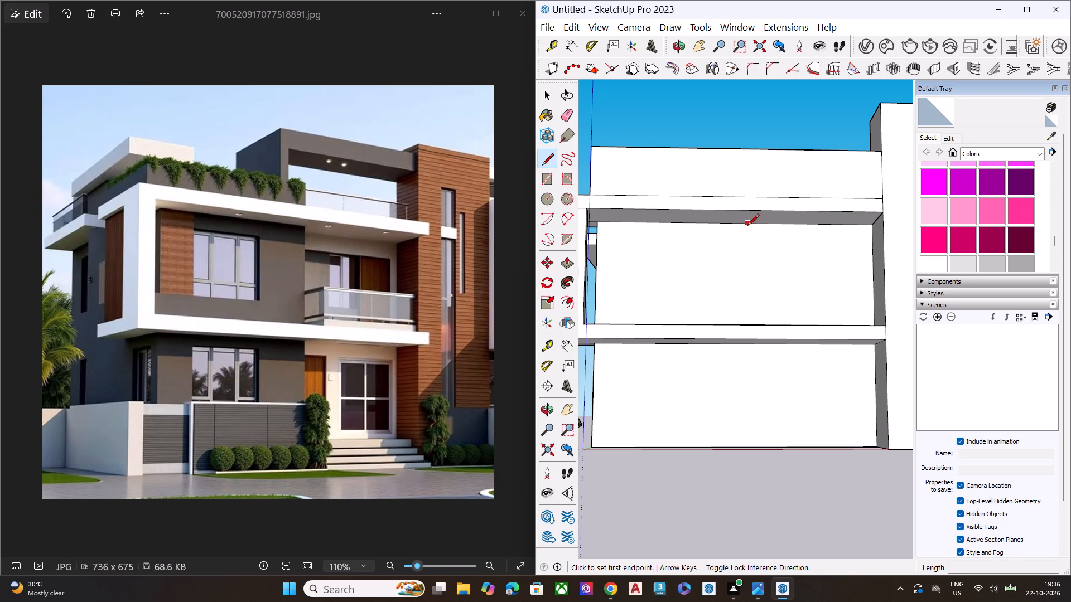
left_click(747, 226)
middle_click(748, 318)
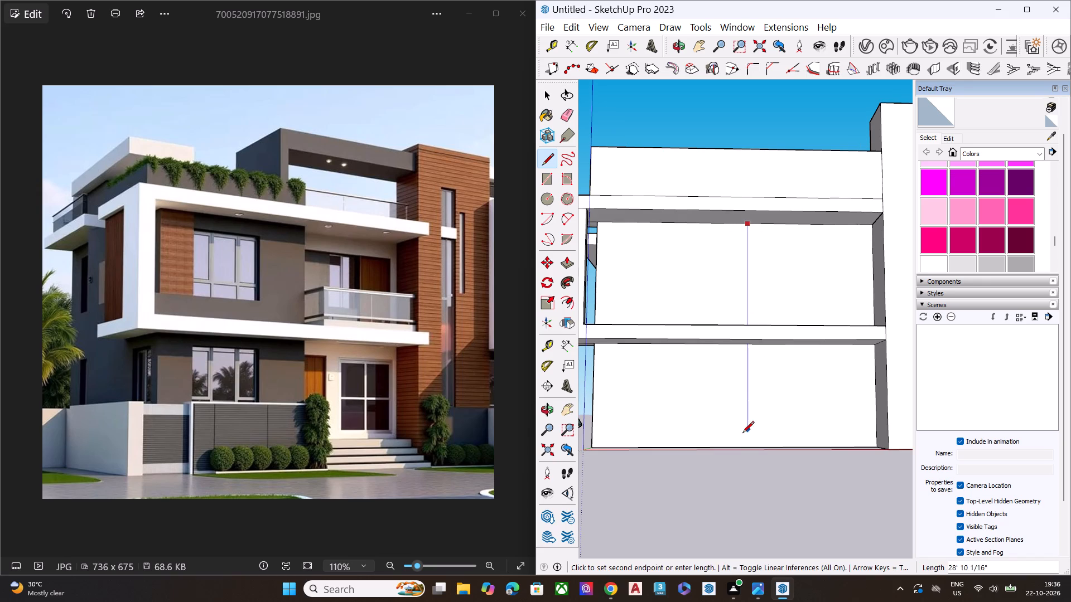
left_click(748, 449)
key("space")
middle_click_drag(756, 286, 760, 367)
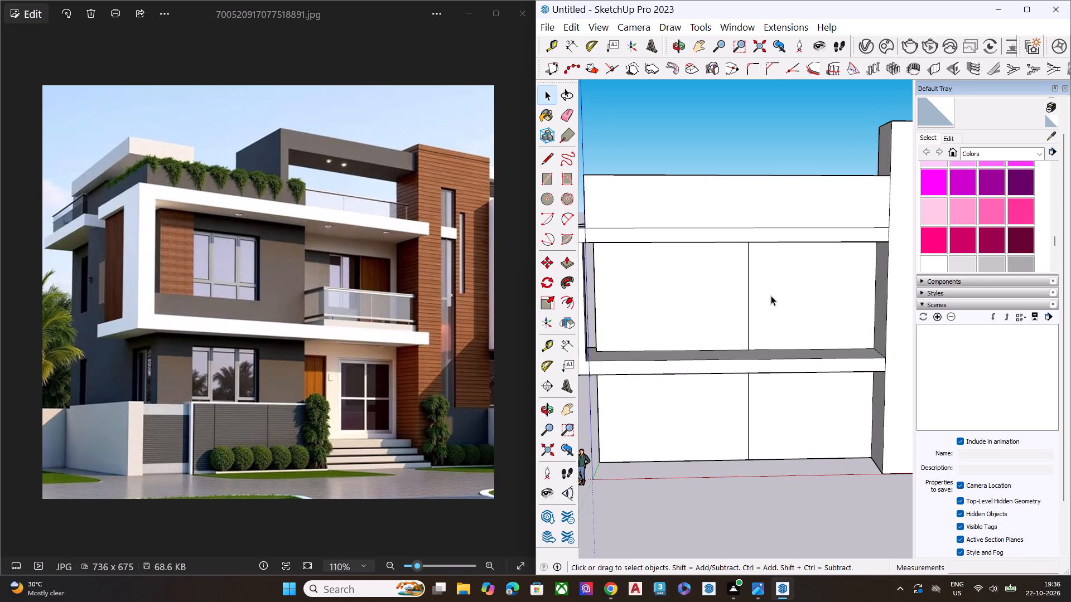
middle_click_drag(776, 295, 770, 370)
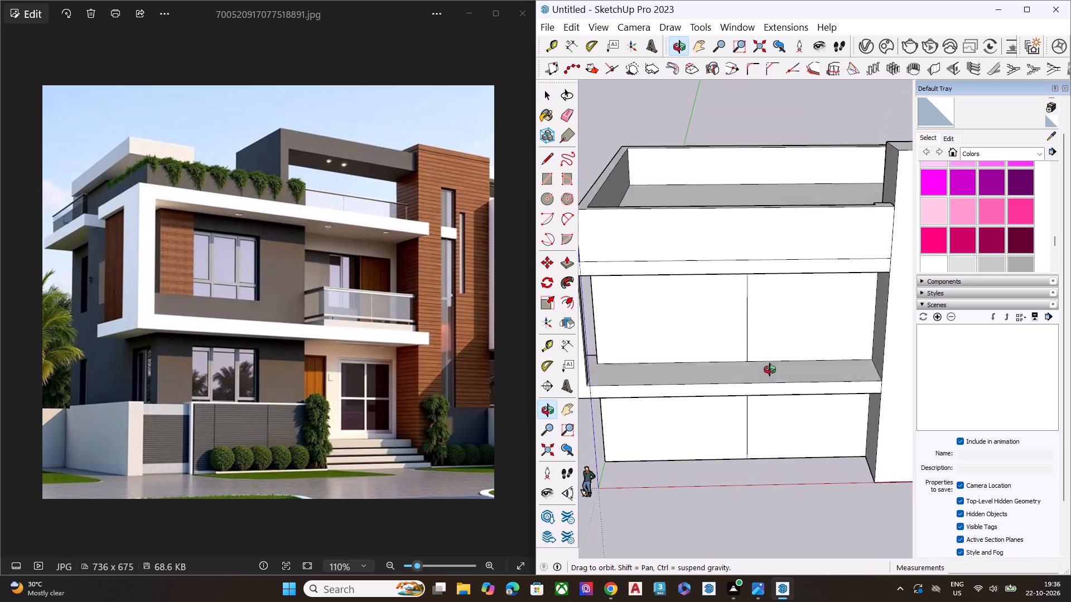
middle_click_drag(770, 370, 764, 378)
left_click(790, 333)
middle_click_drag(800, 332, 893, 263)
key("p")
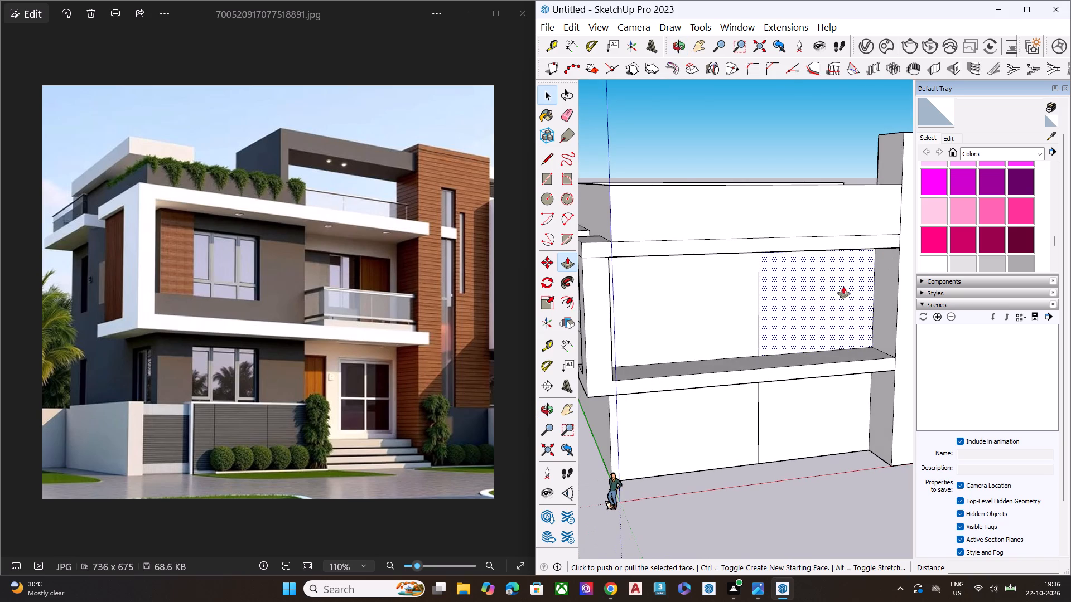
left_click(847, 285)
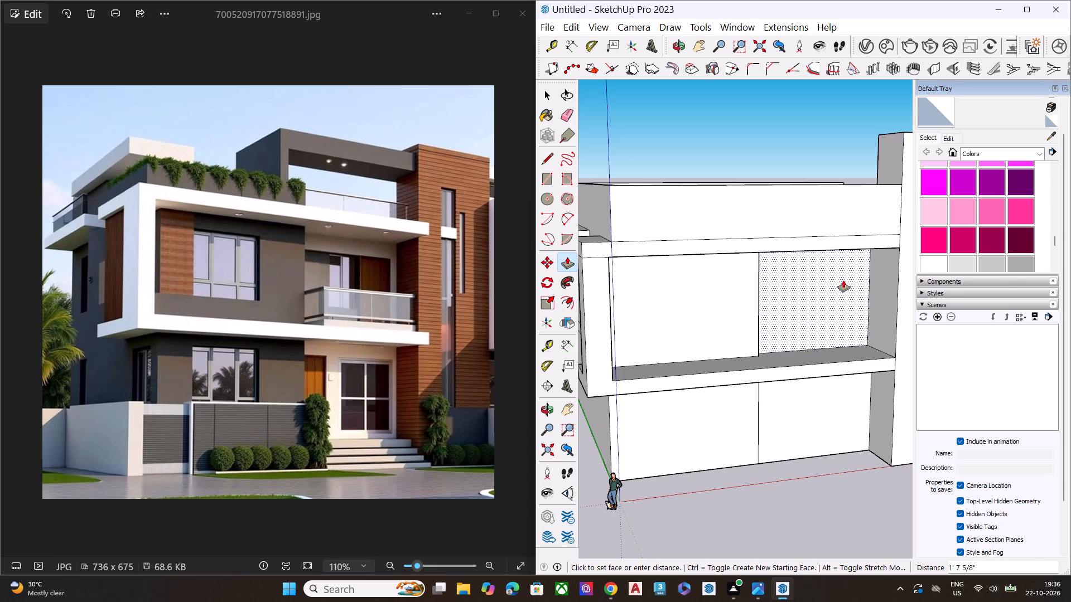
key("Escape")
Push/Pull the front face of the tower back about 3' 11" so it sits behind the projecting frame's front.
scroll(658, 280, "down", 5)
middle_click_drag(798, 292, 852, 287)
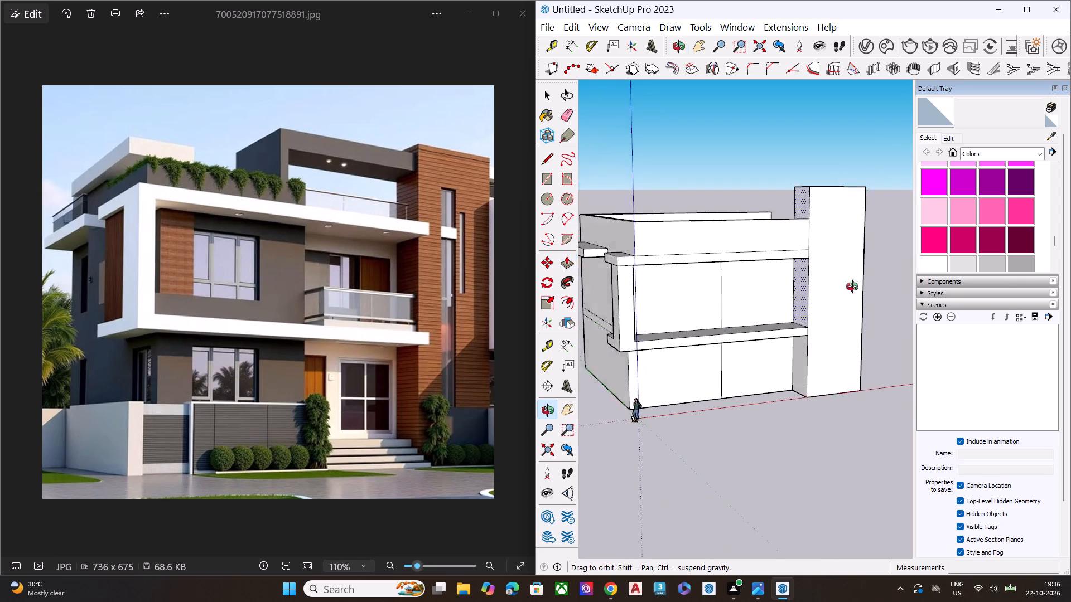
middle_click_drag(852, 287, 933, 271)
scroll(820, 278, "up", 3)
scroll(820, 278, "down", 1)
scroll(820, 278, "up", 4)
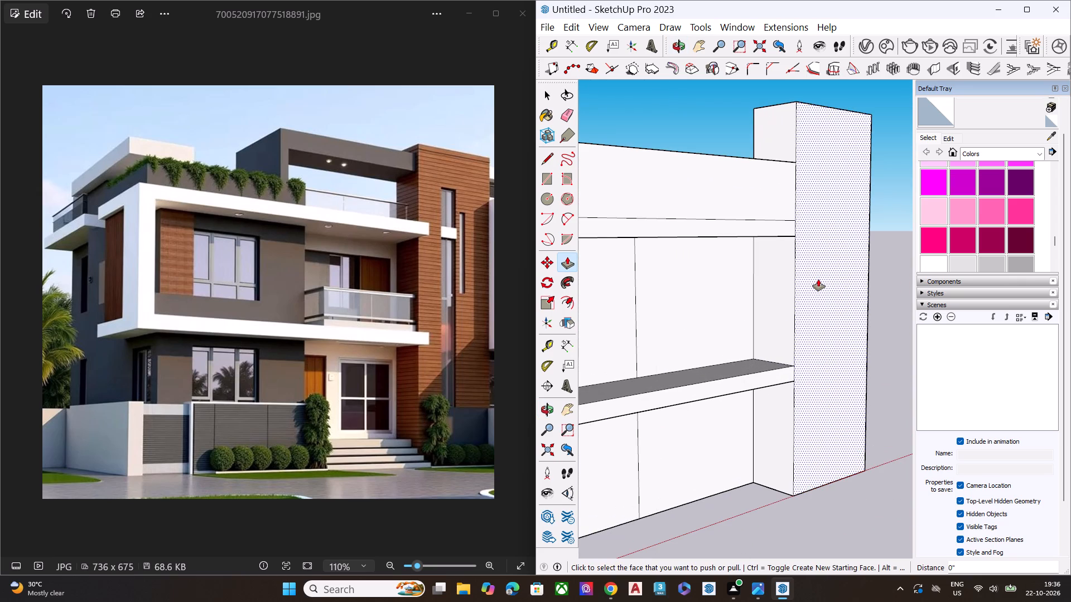
left_click(818, 279)
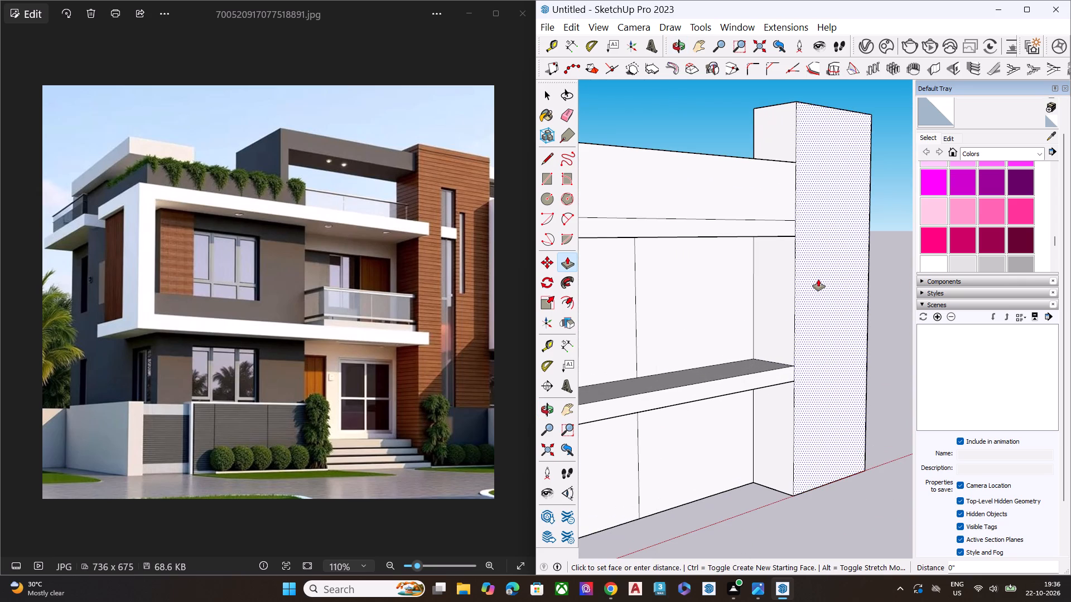
left_click(818, 279)
key("p")
left_click(818, 279)
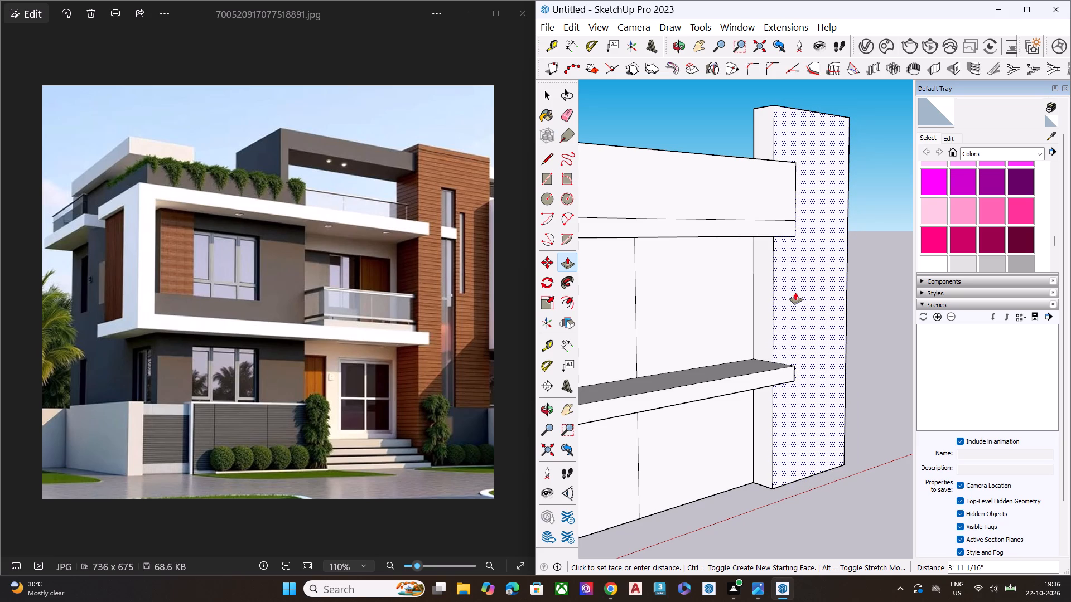
left_click(798, 293)
Push/Pull the upper-floor wall bay beside the tower inward about 5' 7 3/4" to form the balcony recess.
middle_click_drag(785, 331, 777, 463)
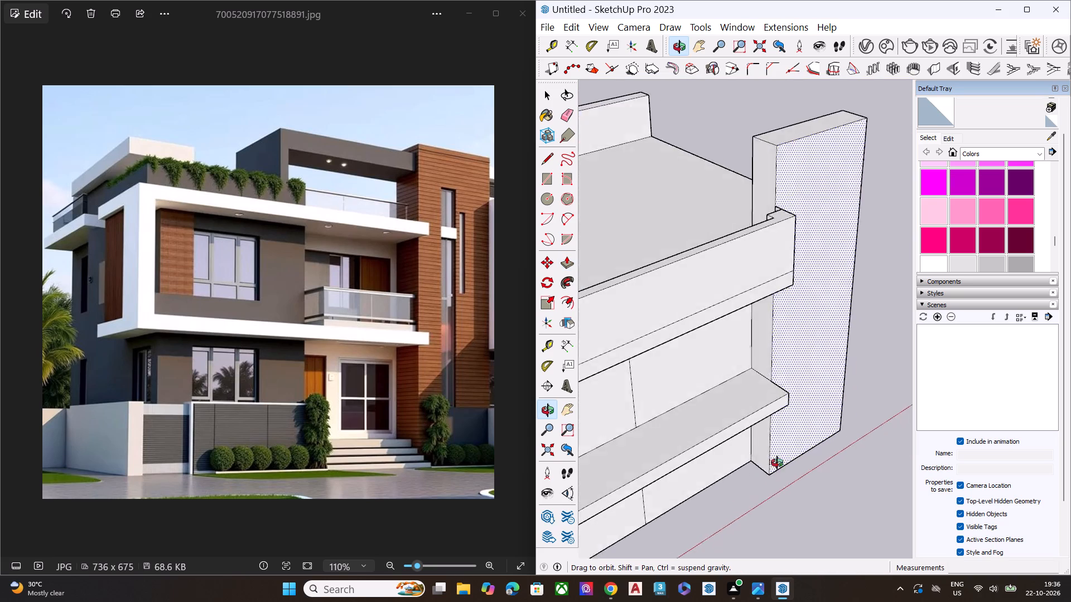
middle_click_drag(777, 463, 825, 400)
scroll(824, 402, "up", 2)
middle_click_drag(761, 308, 787, 264)
scroll(786, 264, "up", 1)
key("space")
left_click(719, 289)
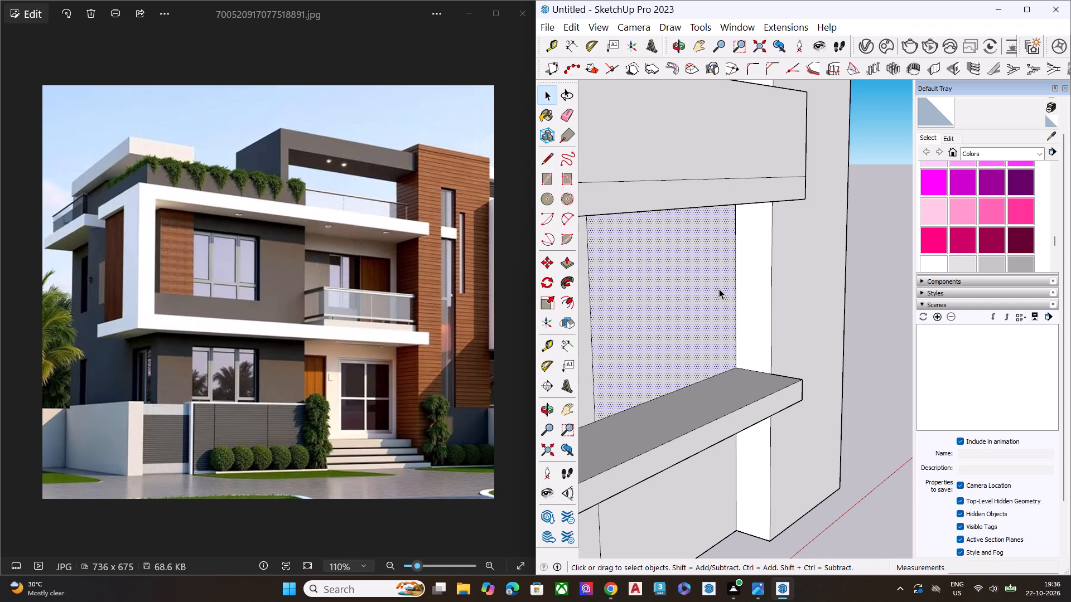
key("p")
left_click(719, 289)
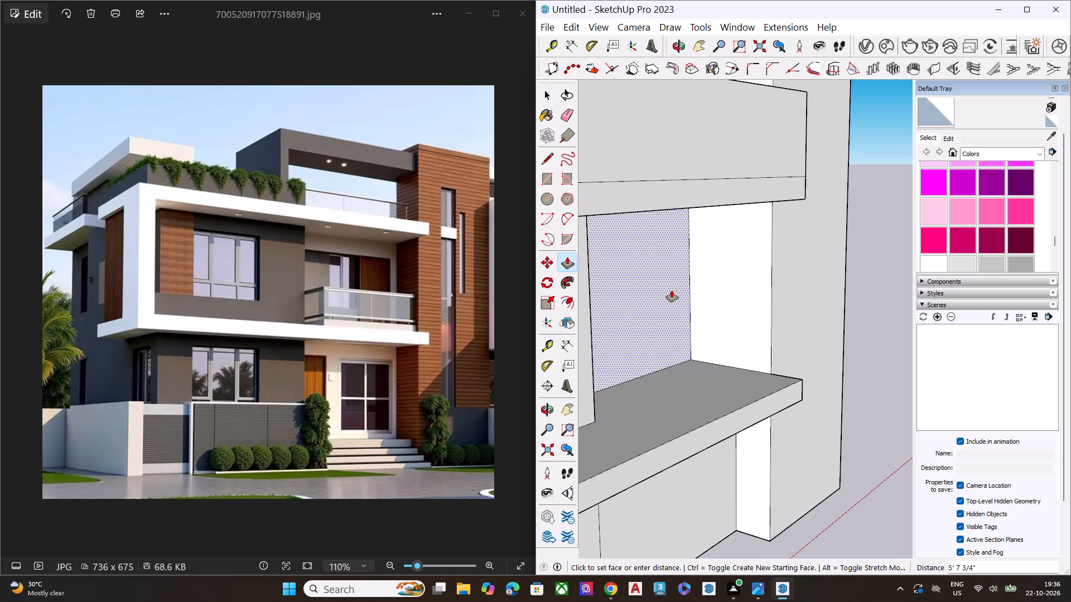
left_click(672, 290)
key("space")
scroll(736, 319, "down", 4)
middle_click_drag(756, 269, 756, 236)
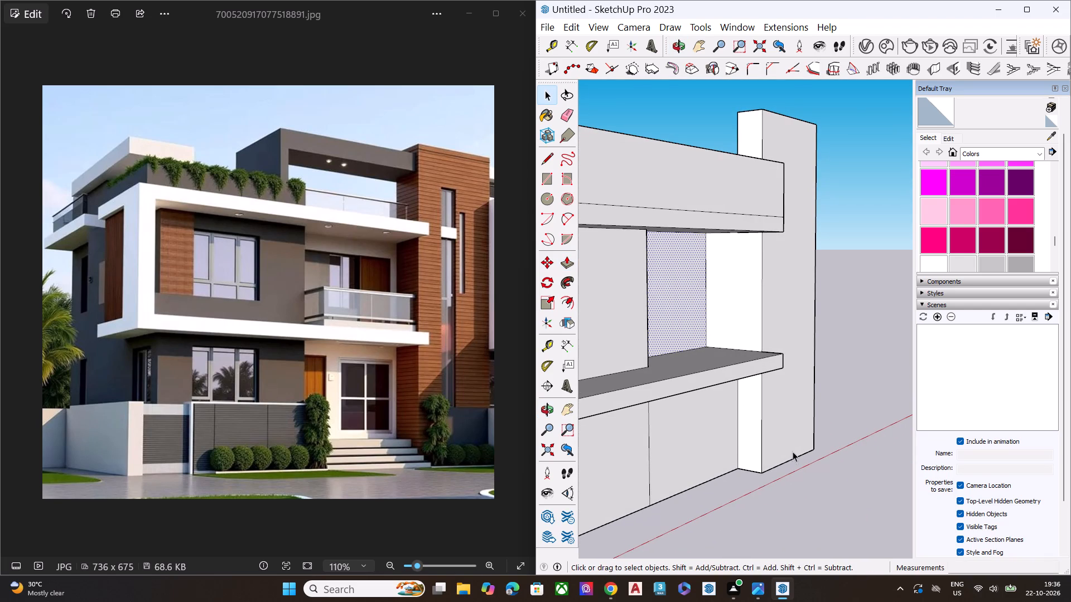
Push/Pull the ground-floor wall bay beside the tower inward by the same 5' 7 3/4" as the balcony recess above.
left_click(813, 501)
key("p")
double_click(692, 415)
key("space")
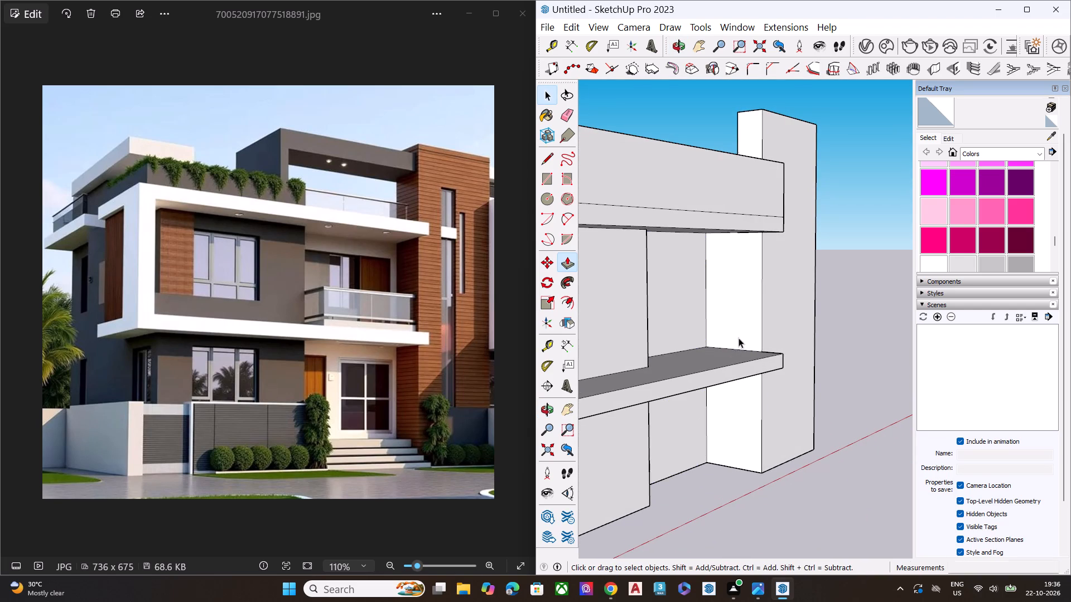
Push/Pull the back wall of the upper-floor balcony recess slightly further inward.
scroll(752, 337, "down", 3)
middle_click_drag(770, 381, 781, 337)
scroll(771, 352, "up", 5)
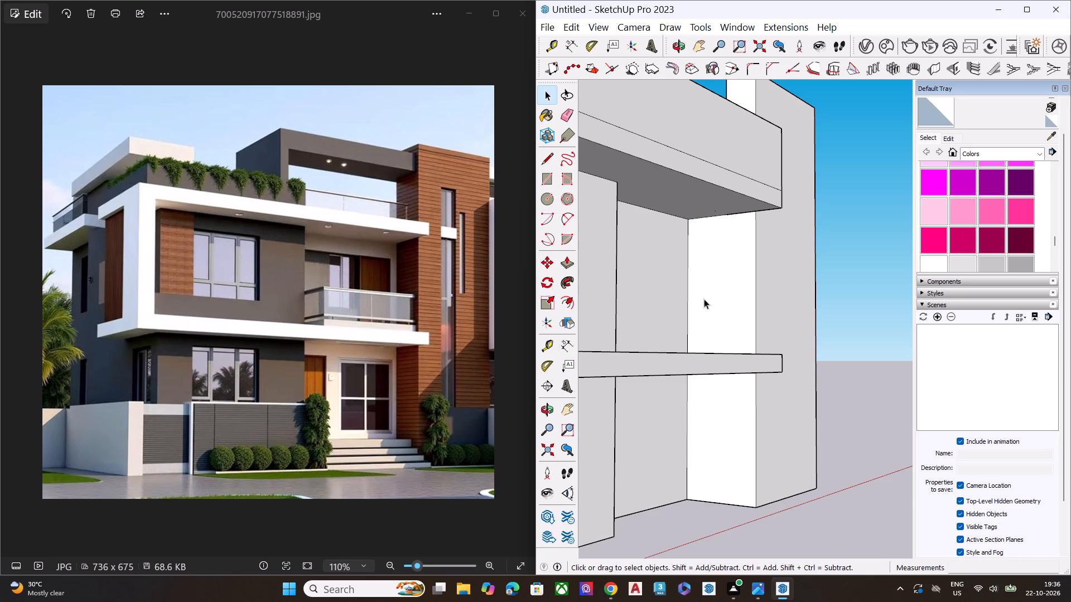
left_click(674, 285)
key("p")
left_click(674, 285)
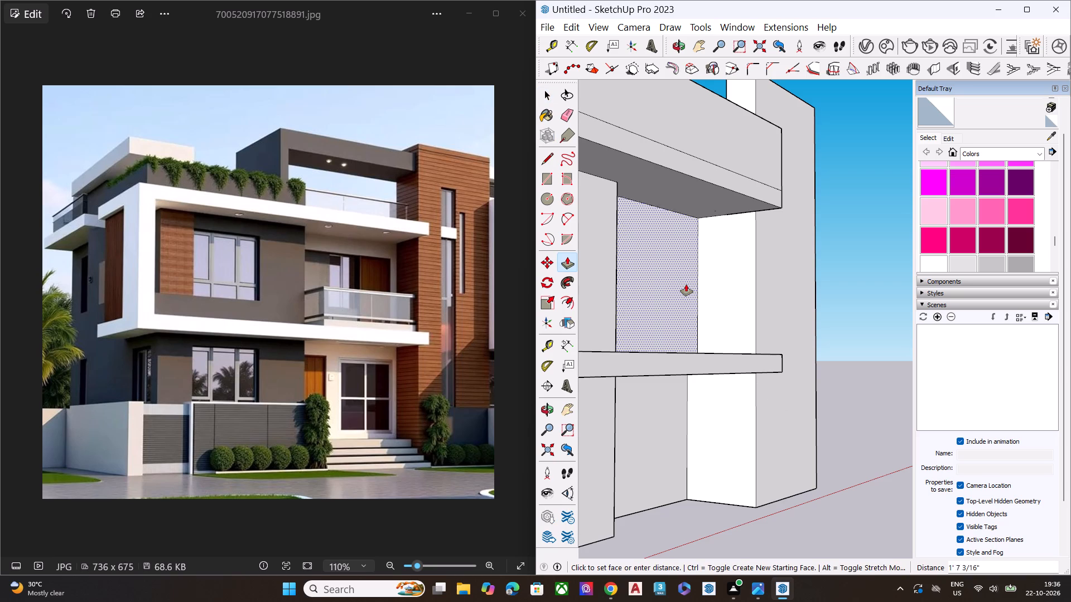
left_click(687, 284)
key("space")
Push/Pull the ground-floor recess wall inward until it is flush with the balcony's back wall above.
left_click(667, 410)
key("p")
left_click(667, 410)
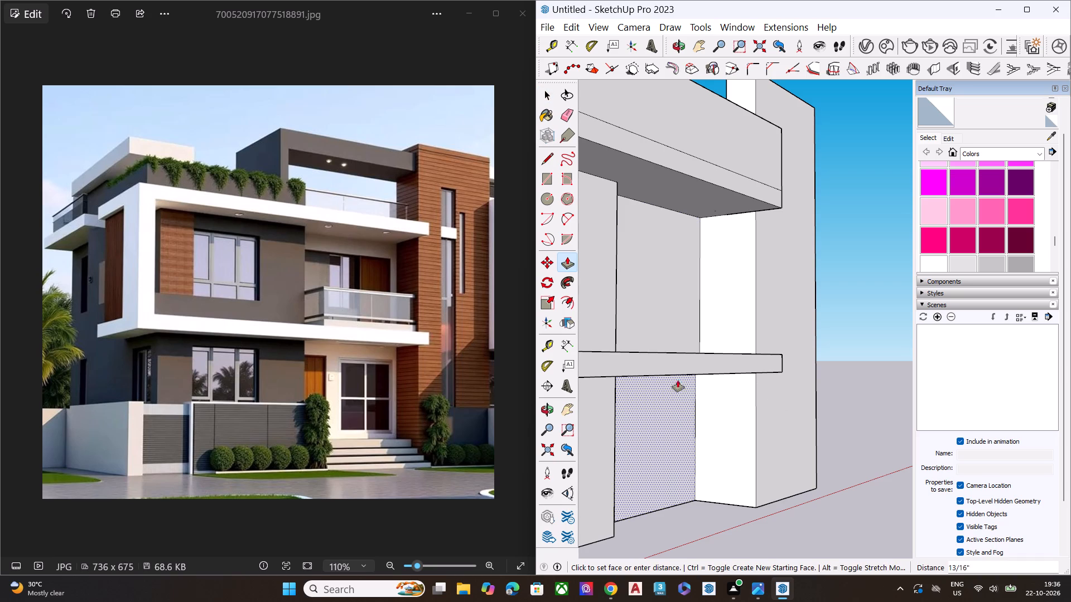
left_click(699, 315)
key("space")
left_click(875, 395)
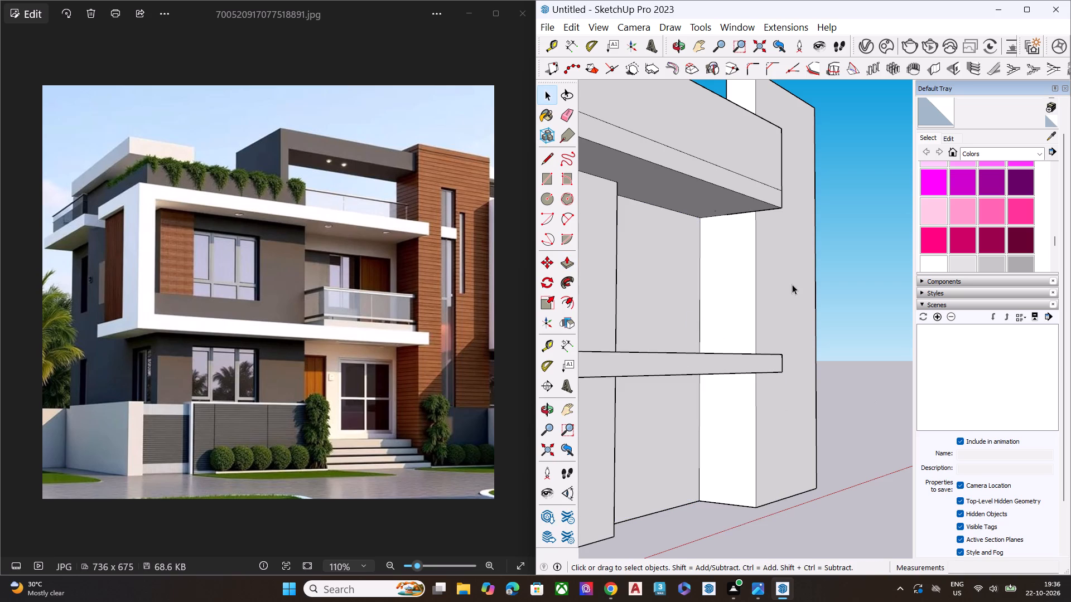
Push/Pull the tower's rear face above the roof terrace toward the back of the house to deepen the tower.
middle_click_drag(792, 284, 466, 517)
middle_click_drag(794, 380, 504, 324)
middle_click_drag(763, 327, 591, 297)
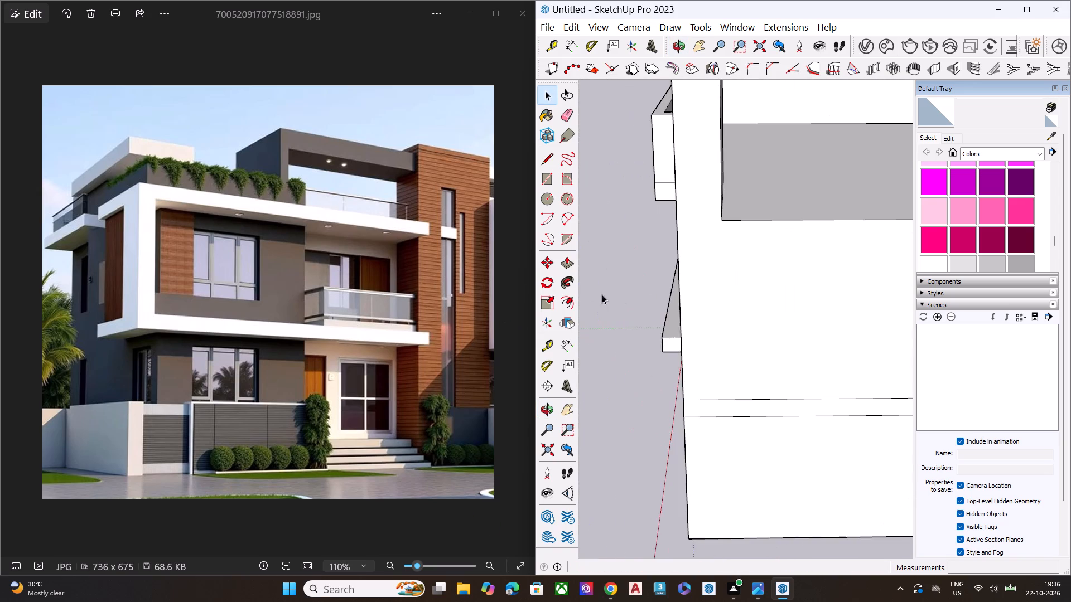
middle_click_drag(731, 271, 611, 297)
left_click(639, 164)
key("p")
left_click(639, 164)
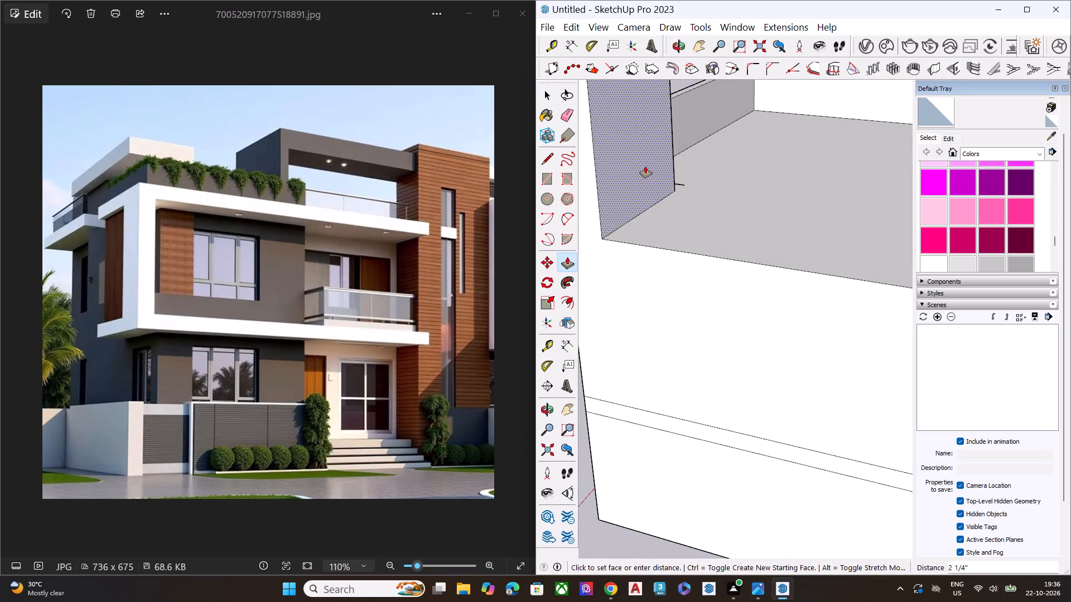
left_click(659, 219)
key("space")
Examine the tower, recessed bays and projecting frame from the front and the corner against the reference photo.
middle_click_drag(657, 273, 800, 226)
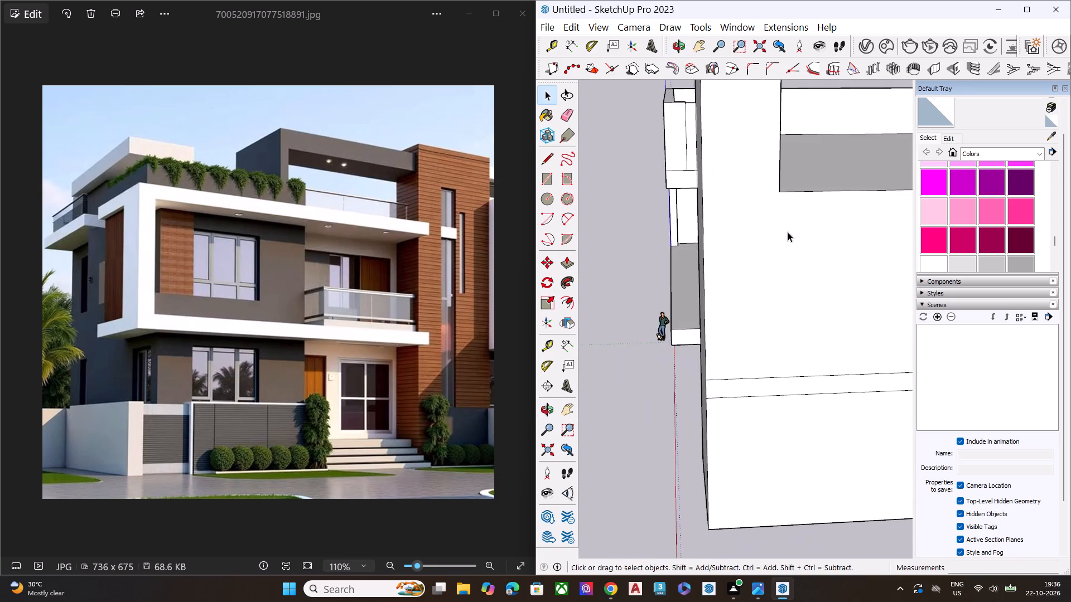
scroll(720, 230, "down", 1)
scroll(720, 231, "up", 1)
scroll(720, 231, "down", 4)
middle_click_drag(673, 263, 877, 223)
middle_click_drag(679, 220, 960, 208)
middle_click_drag(664, 220, 861, 210)
scroll(729, 222, "down", 5)
scroll(775, 184, "up", 6)
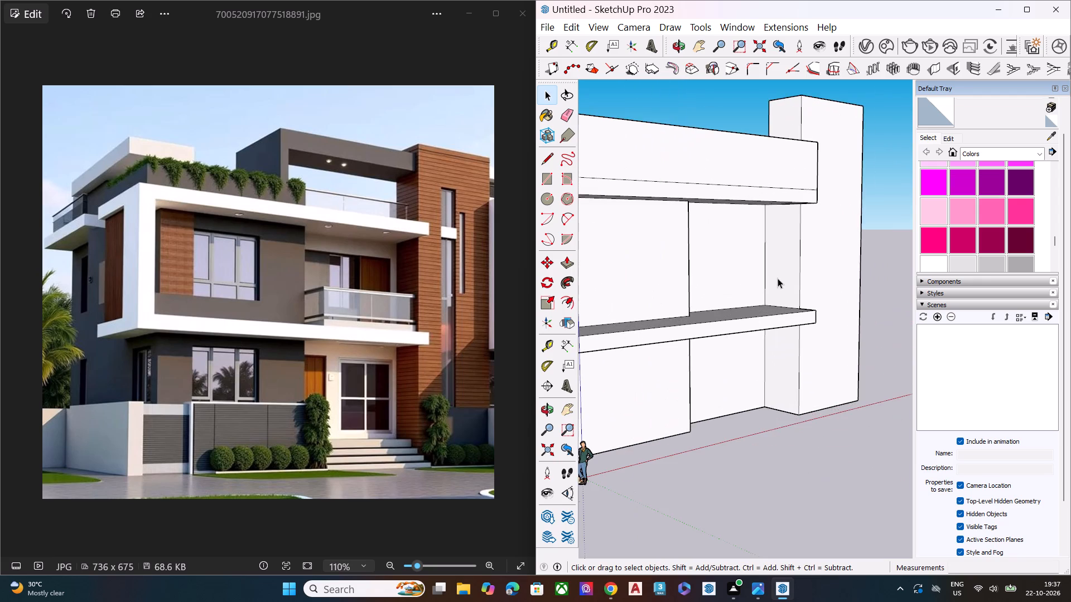
scroll(777, 278, "up", 1)
middle_click_drag(774, 276, 761, 247)
scroll(779, 229, "down", 1)
scroll(779, 229, "up", 1)
scroll(779, 229, "down", 7)
middle_click_drag(781, 280, 780, 283)
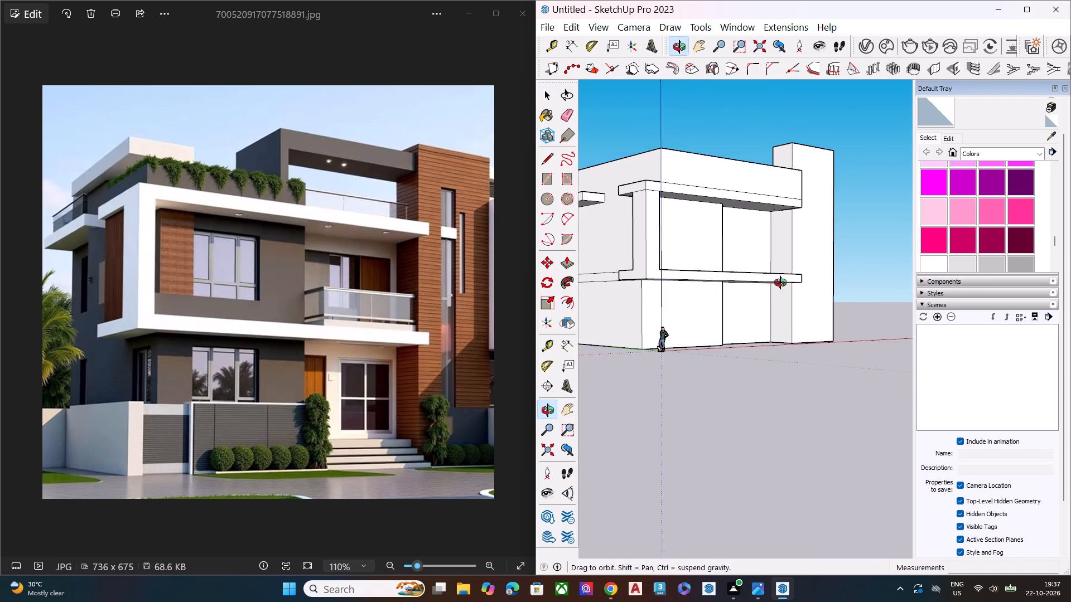
middle_click_drag(780, 283, 732, 277)
scroll(605, 206, "up", 9)
scroll(696, 279, "down", 1)
scroll(696, 279, "up", 1)
scroll(698, 280, "down", 2)
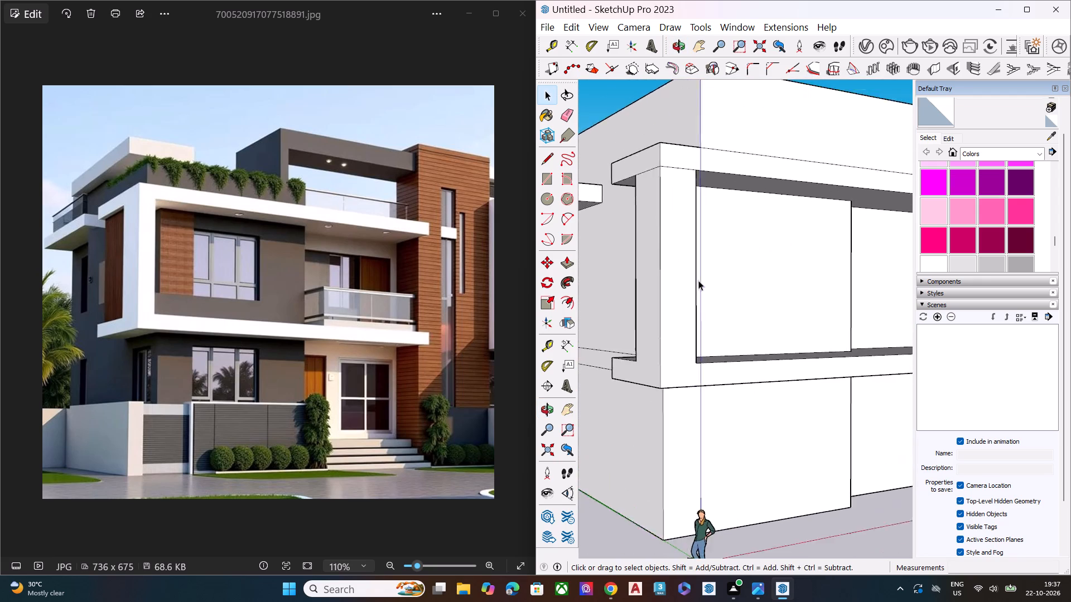
scroll(698, 280, "down", 1)
scroll(698, 280, "up", 1)
scroll(698, 280, "down", 2)
middle_click_drag(702, 317, 704, 246)
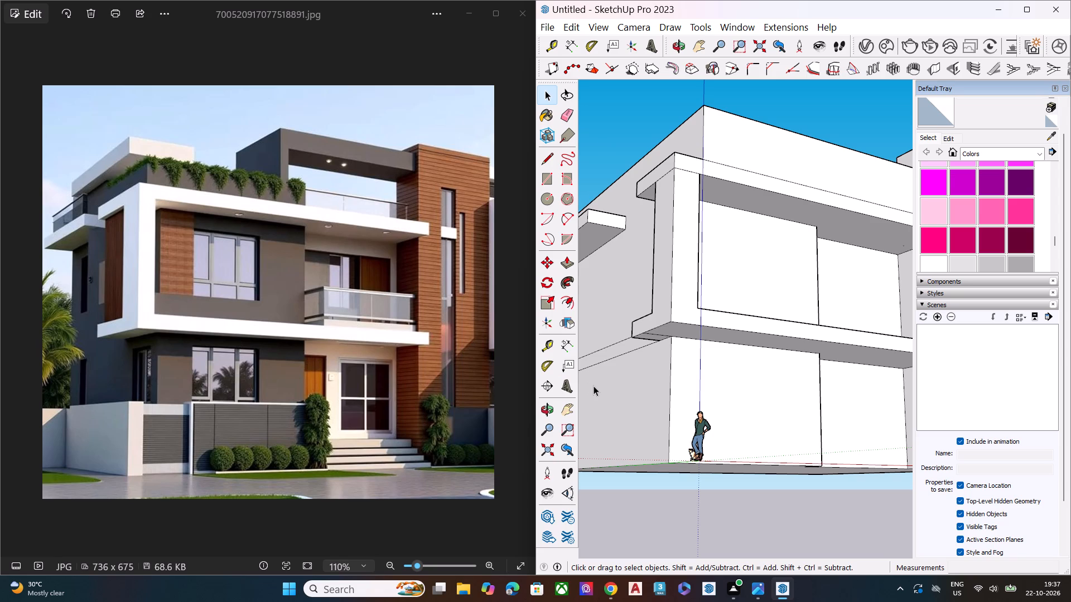
Erase the leftover edge across the underside of the projecting frame's lower corner.
middle_click_drag(594, 386, 717, 312)
scroll(717, 312, "up", 8)
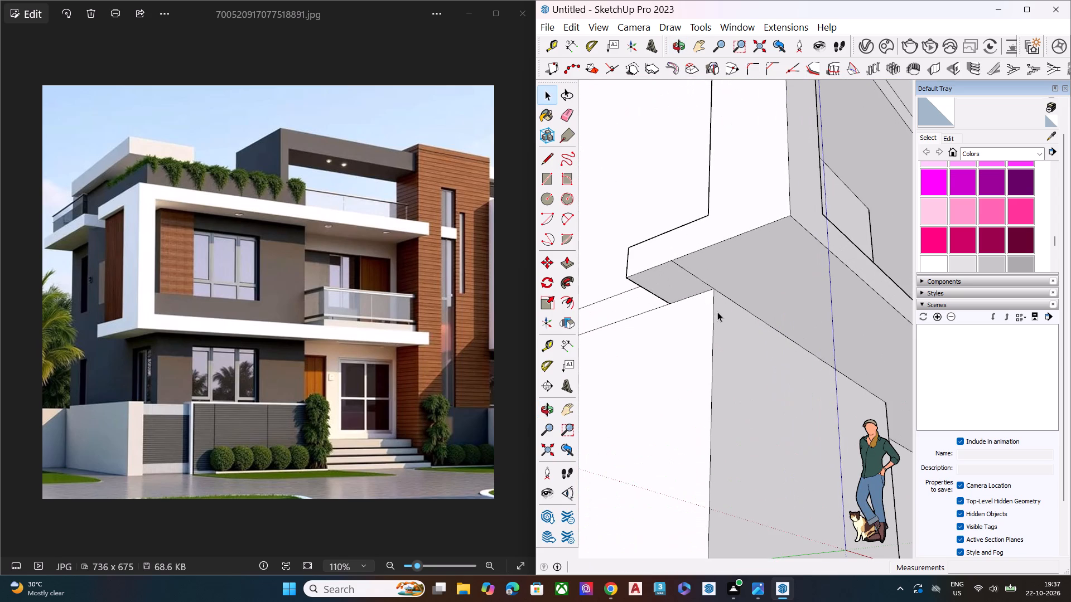
key("e")
left_click(699, 279)
scroll(679, 299, "down", 9)
key("space")
Push/Pull the end face of the frame's upper return arm further along the house's side wall.
middle_click_drag(706, 275, 721, 391)
middle_click_drag(658, 271, 929, 297)
scroll(903, 271, "up", 5)
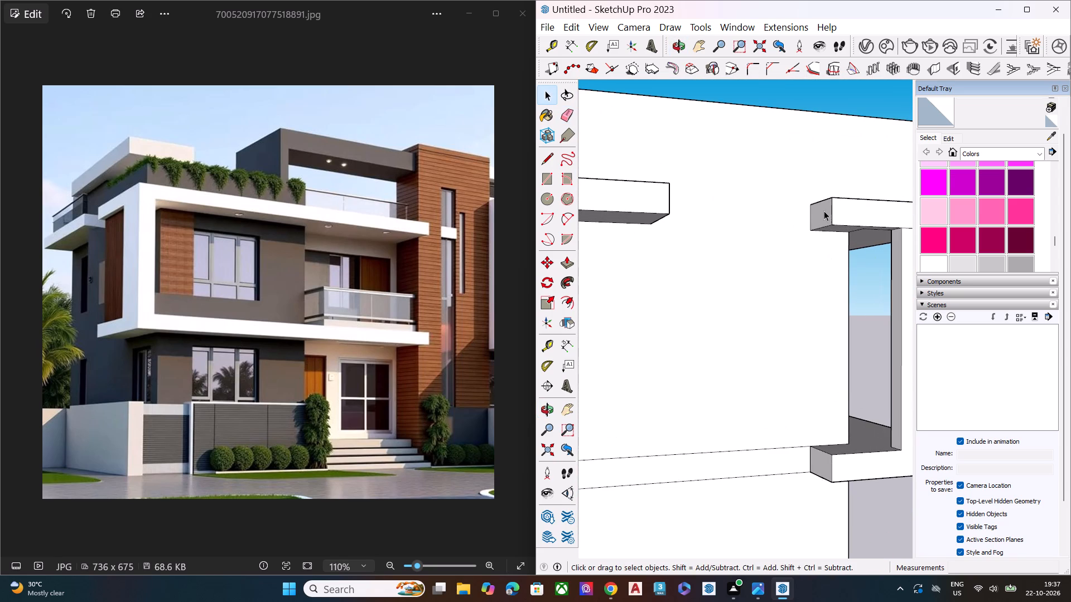
left_click(824, 211)
key("p")
left_click(823, 211)
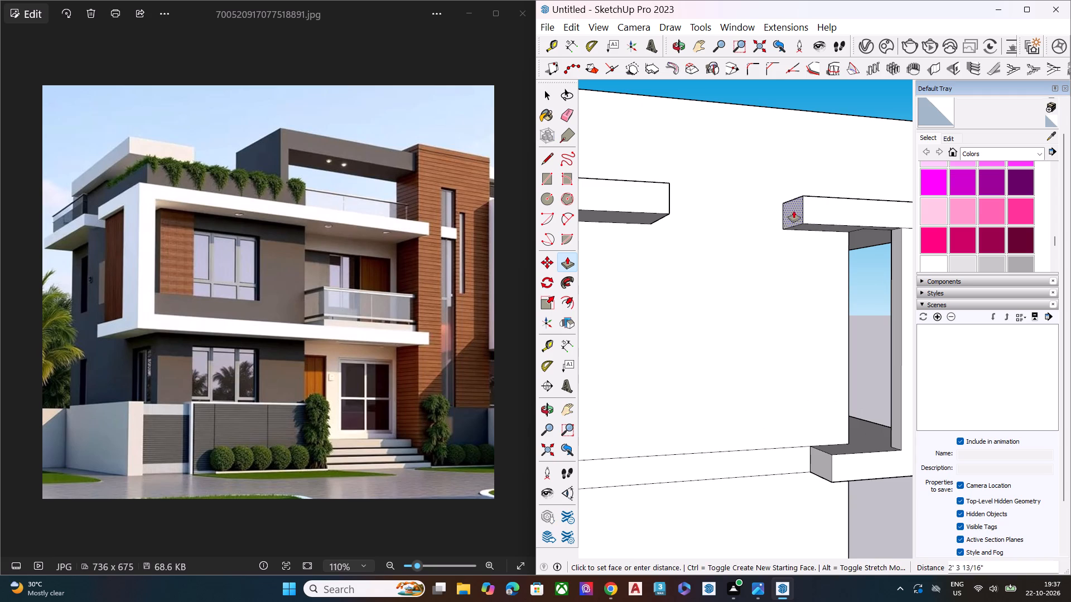
left_click(787, 212)
key("space")
Push/Pull the end of the frame's lower return arm to align with the end of the upper arm.
left_click(823, 468)
key("p")
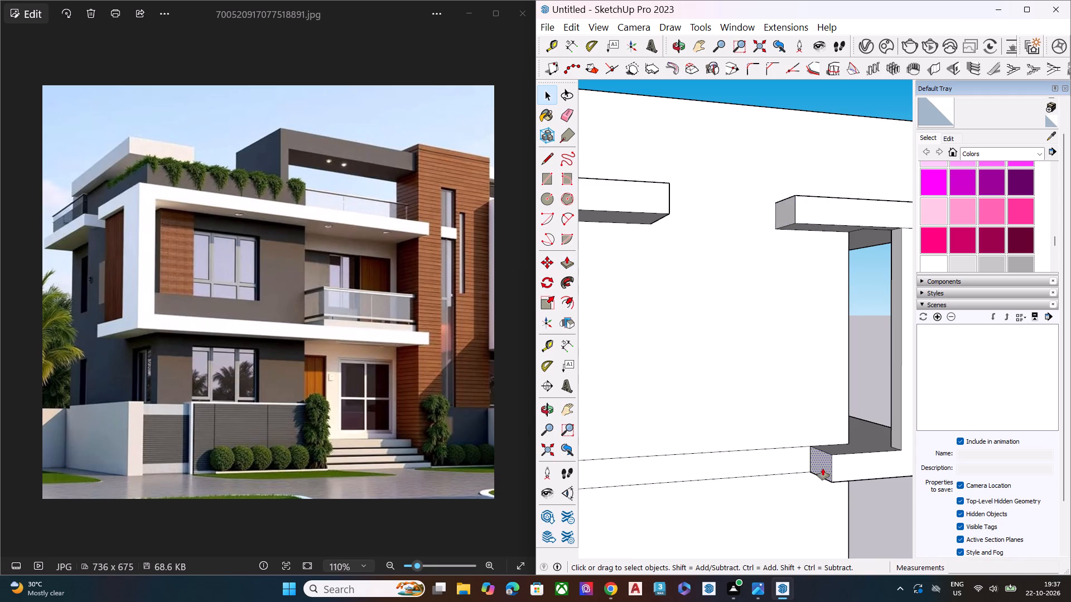
left_click(823, 468)
left_click(794, 221)
key("space")
Erase the two horizontal floor-level lines running along the side wall behind the frame's lower return arm.
scroll(754, 325, "down", 4)
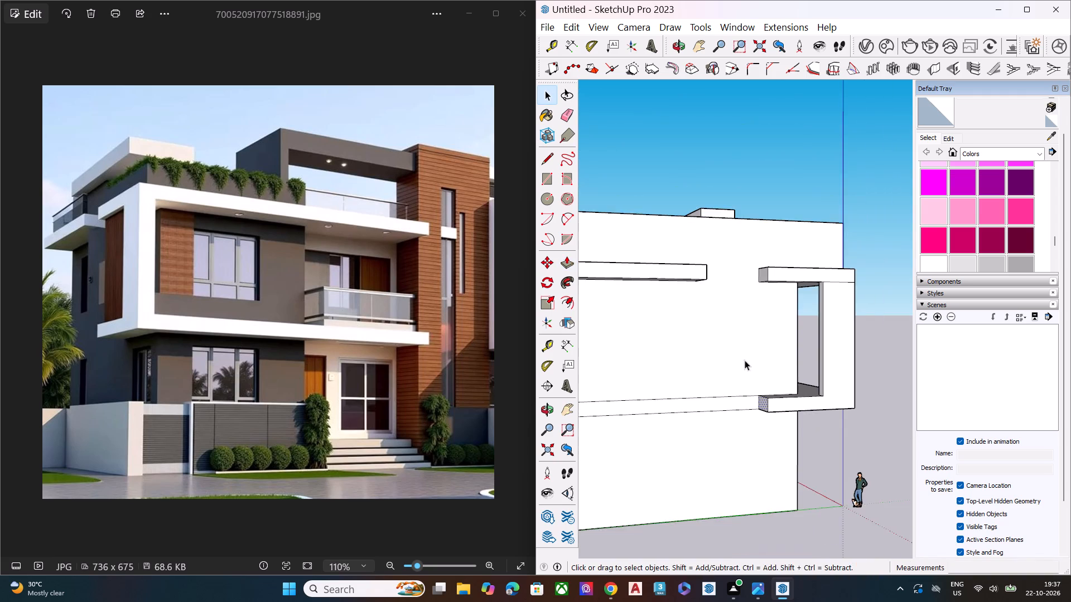
scroll(745, 360, "down", 4)
middle_click_drag(764, 377, 759, 441)
scroll(752, 444, "up", 1)
key("e")
scroll(725, 419, "up", 1)
left_click(729, 422)
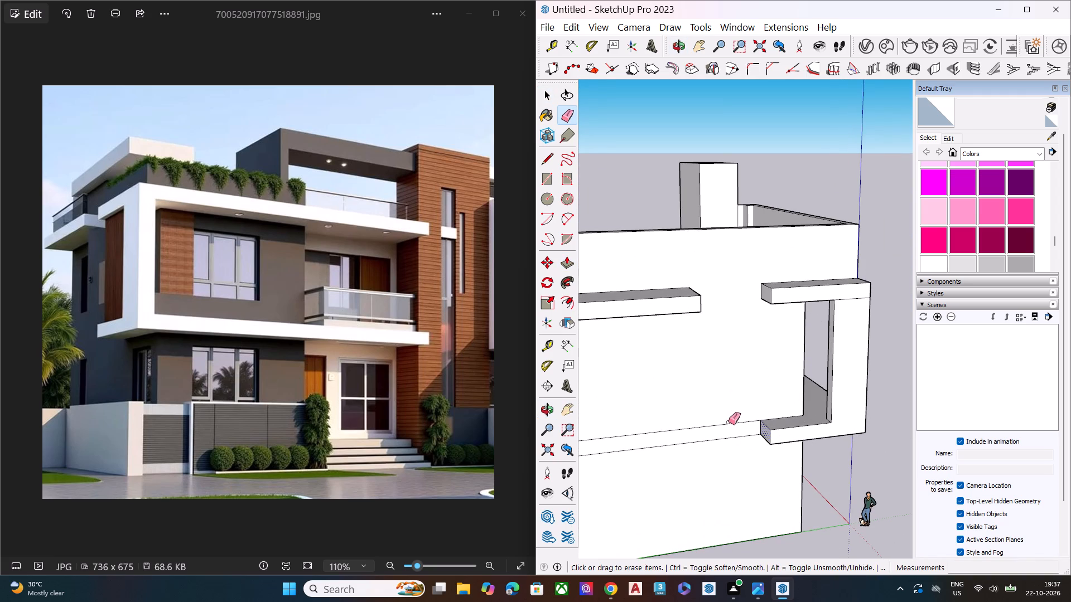
left_click(734, 424)
left_click(738, 437)
key("space")
Examine the whole house massing from the front, both corners and above against the reference photo.
scroll(740, 445, "down", 2)
scroll(742, 446, "up", 1)
scroll(750, 450, "down", 4)
middle_click_drag(779, 439, 578, 439)
middle_click_drag(819, 427, 682, 420)
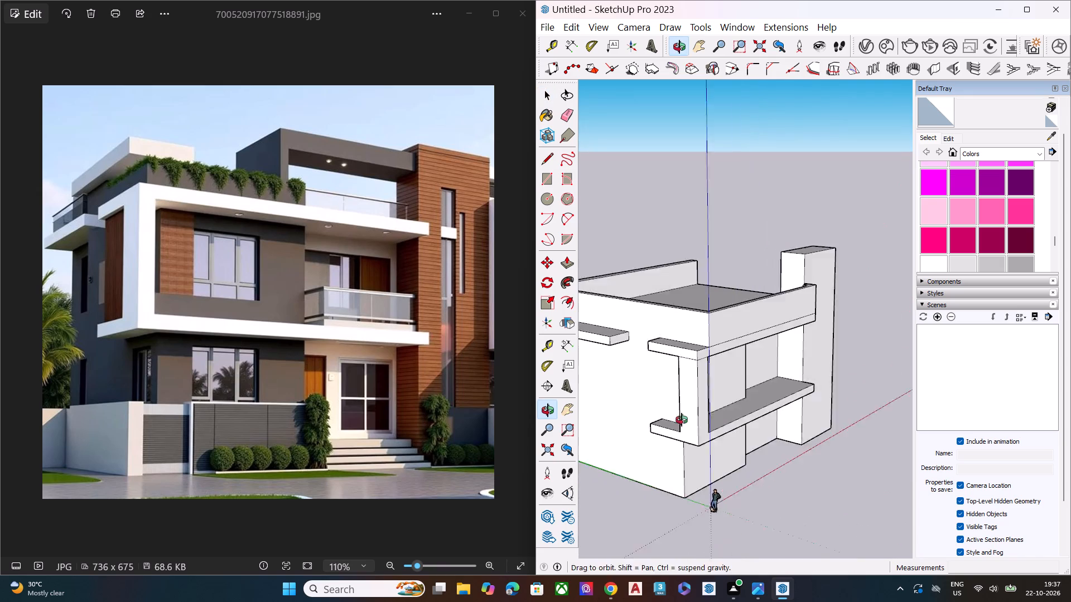
middle_click_drag(682, 420, 681, 419)
middle_click_drag(816, 406, 678, 386)
middle_click_drag(780, 406, 641, 321)
middle_click_drag(826, 374, 708, 360)
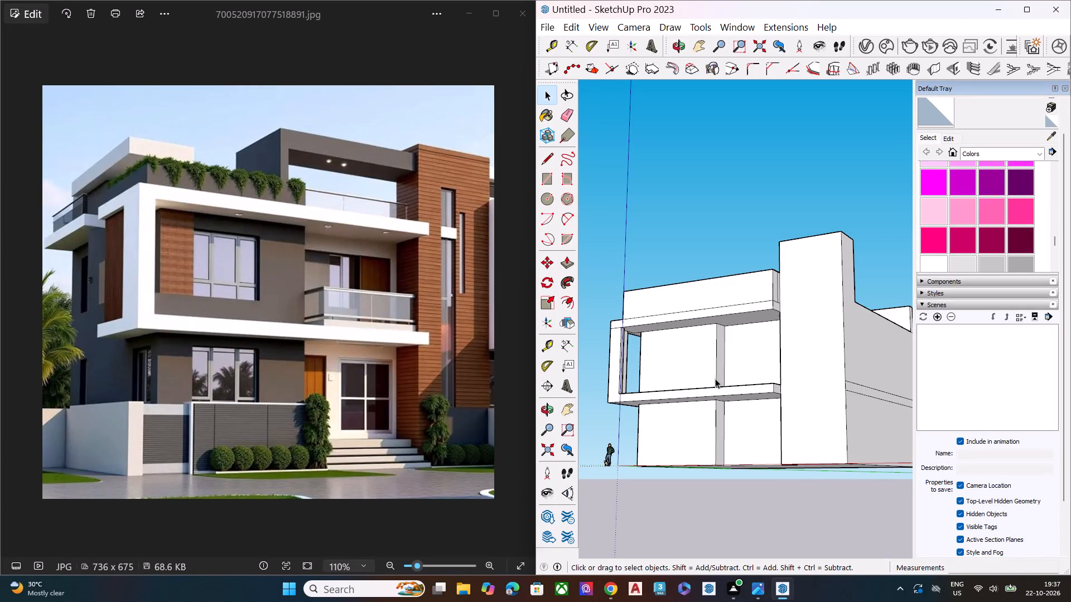
scroll(715, 416, "down", 7)
middle_click_drag(759, 404, 776, 526)
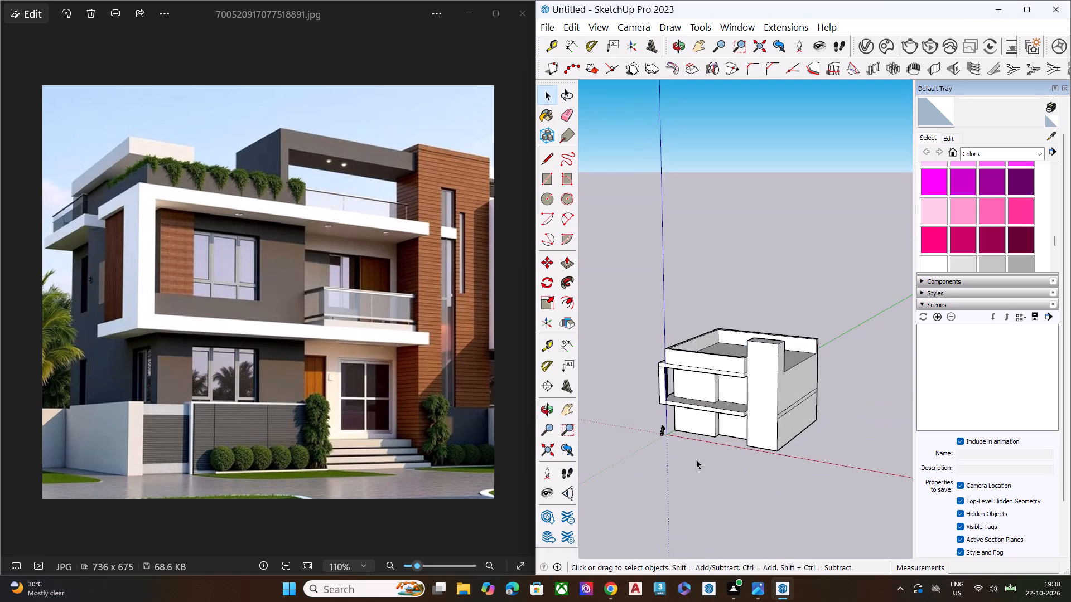
middle_click_drag(696, 459, 820, 446)
scroll(763, 462, "up", 6)
middle_click_drag(683, 434, 817, 401)
scroll(758, 380, "up", 2)
scroll(701, 345, "down", 1)
scroll(699, 342, "up", 5)
scroll(705, 341, "down", 8)
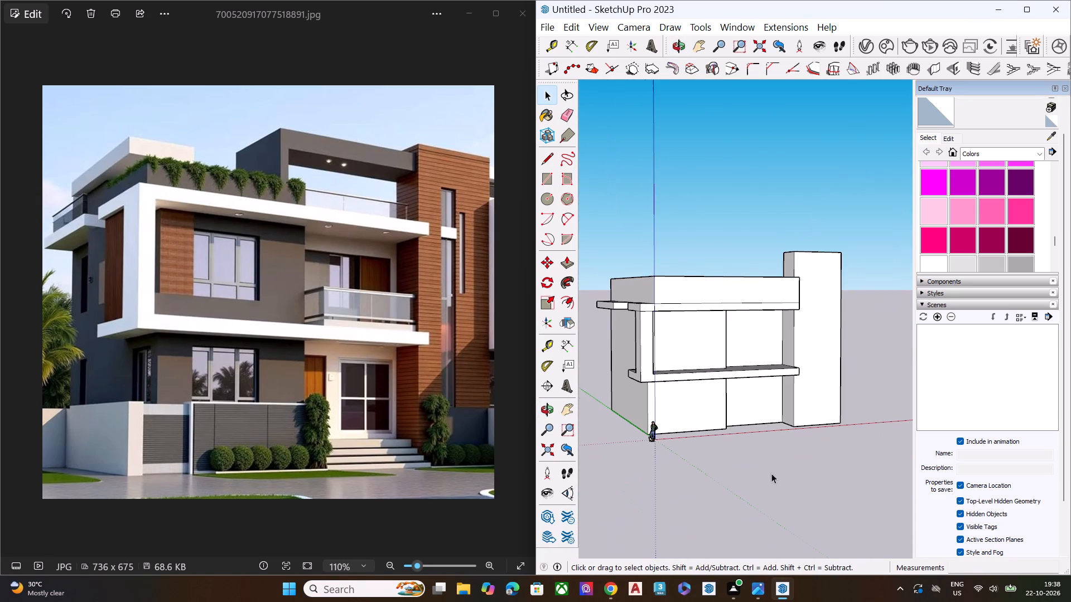
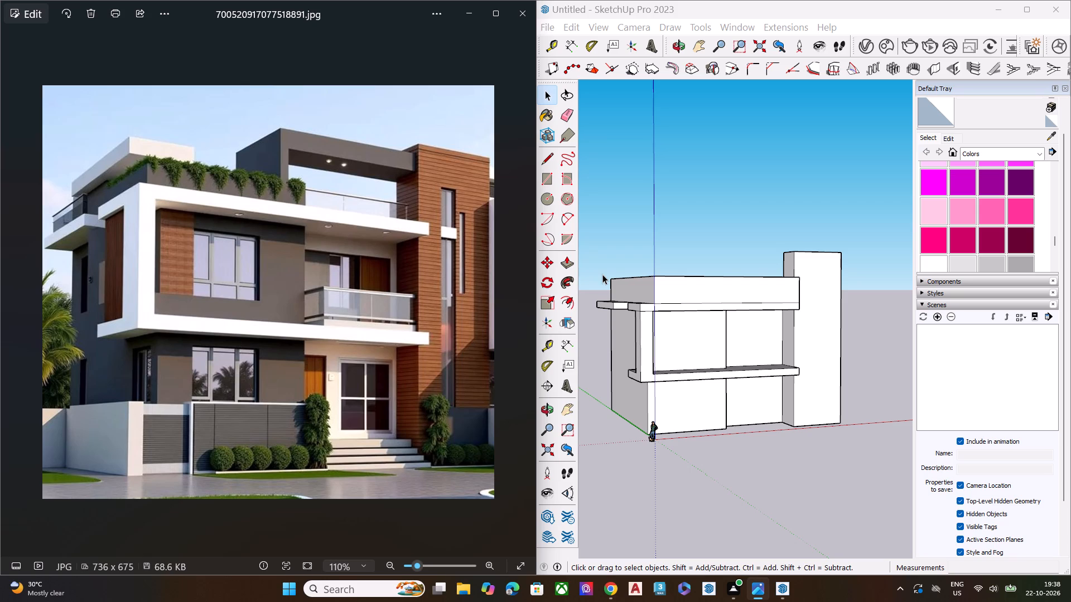
Examine the house massing from the front, both sides and the rear.
scroll(731, 370, "down", 4)
middle_click_drag(716, 379, 712, 438)
scroll(712, 438, "up", 5)
scroll(712, 438, "down", 1)
scroll(712, 438, "up", 3)
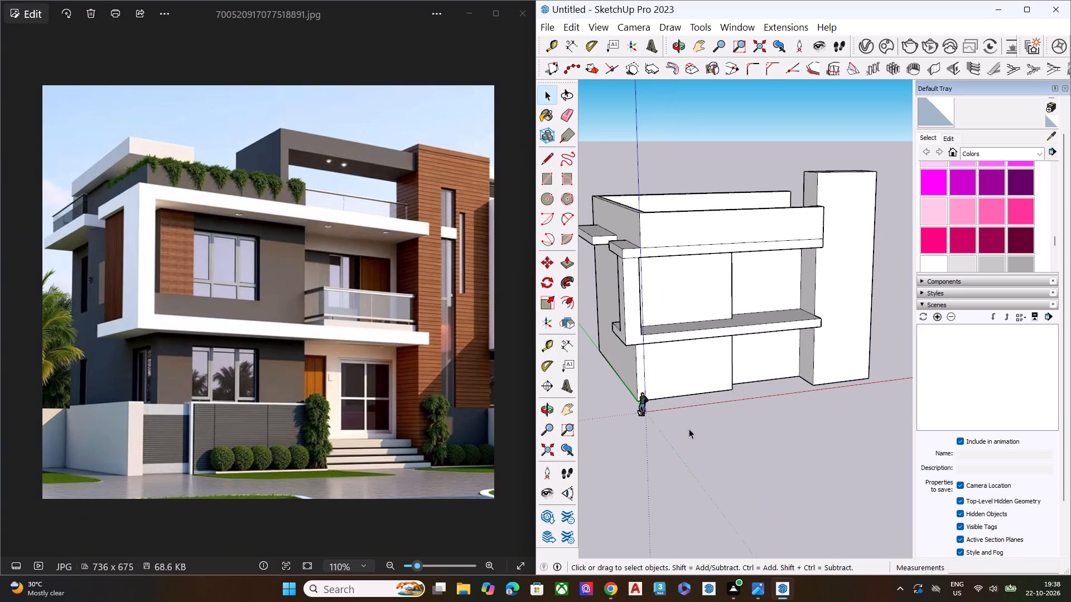
middle_click_drag(676, 416, 698, 362)
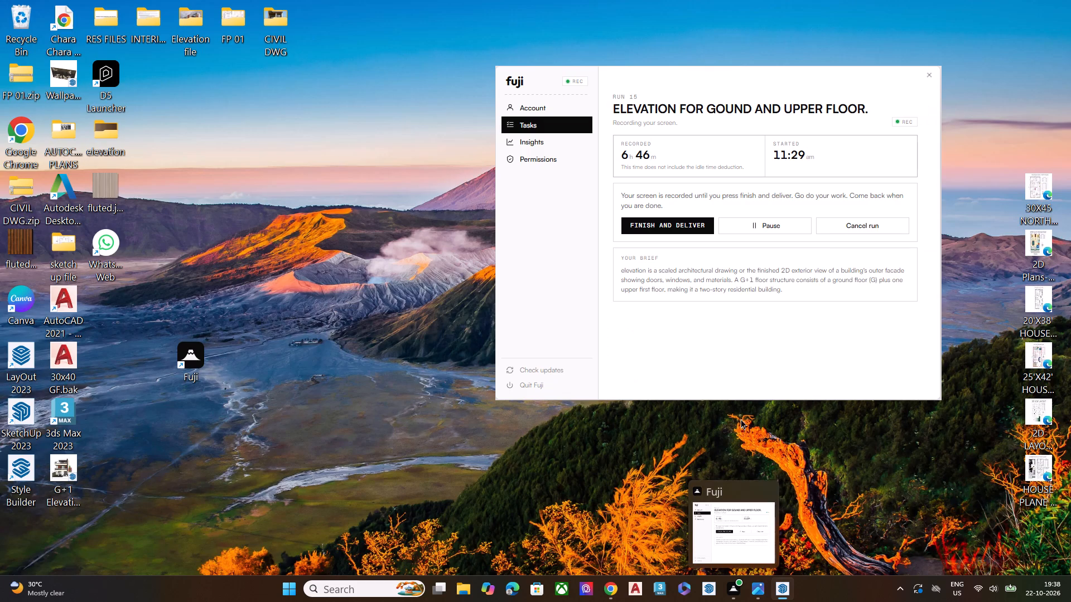
scroll(729, 438, "down", 5)
scroll(723, 446, "up", 1)
scroll(725, 443, "down", 1)
middle_click_drag(699, 406, 741, 362)
scroll(741, 362, "up", 10)
scroll(741, 362, "down", 1)
scroll(741, 362, "up", 1)
scroll(743, 362, "down", 4)
scroll(771, 373, "up", 3)
scroll(776, 374, "down", 3)
scroll(785, 376, "up", 1)
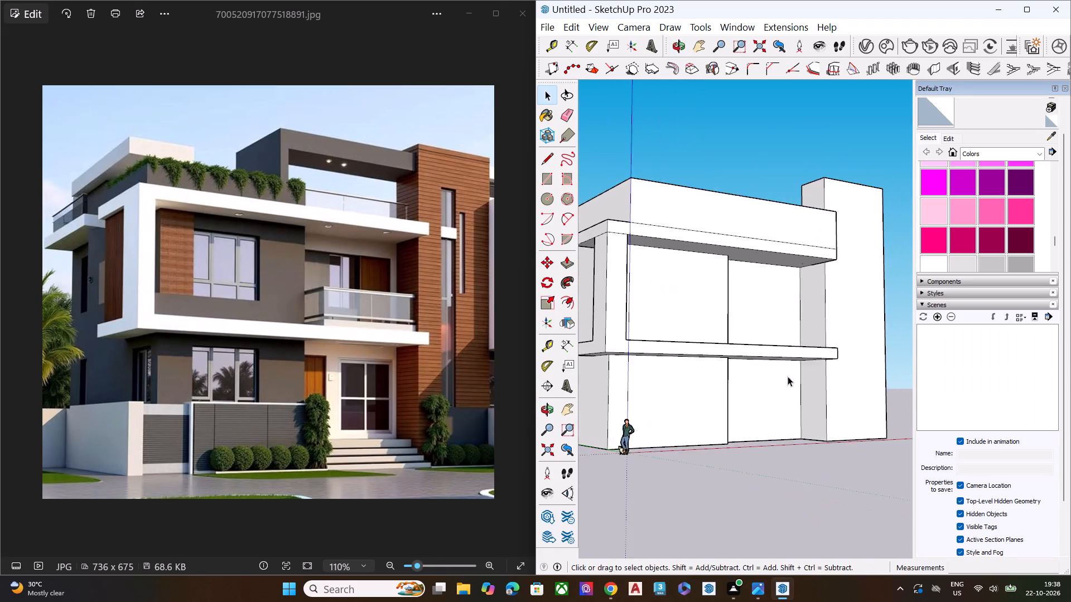
middle_click_drag(787, 377, 639, 437)
scroll(818, 298, "down", 1)
scroll(817, 304, "up", 1)
scroll(816, 329, "down", 4)
middle_click_drag(750, 366, 635, 383)
middle_click_drag(838, 365, 660, 366)
middle_click_drag(852, 363, 694, 365)
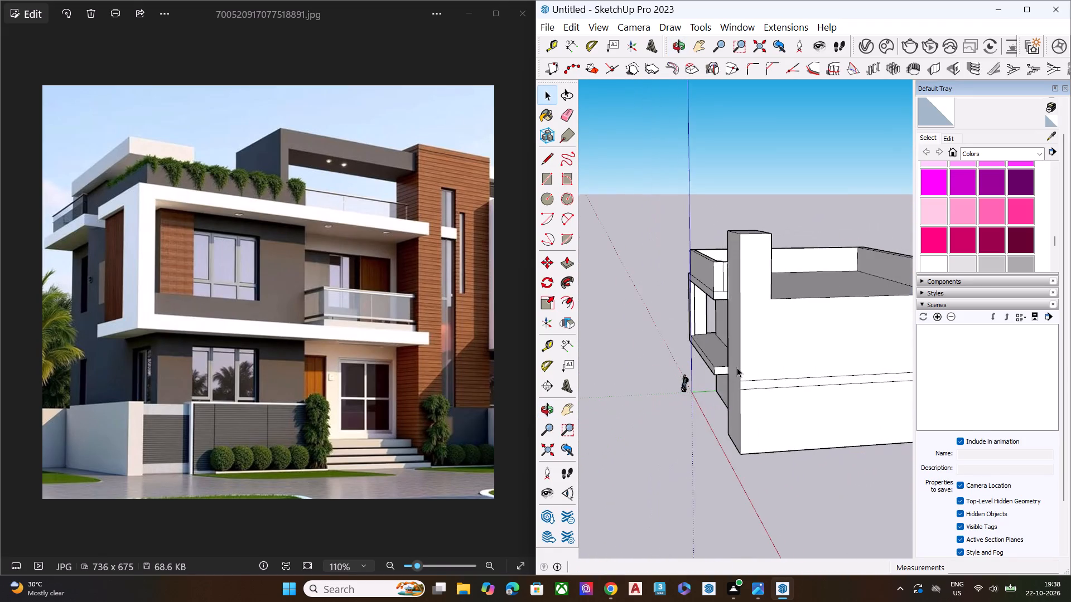
middle_click_drag(856, 372, 688, 374)
middle_click_drag(824, 376, 638, 372)
middle_click_drag(780, 372, 596, 371)
middle_click_drag(815, 372, 582, 371)
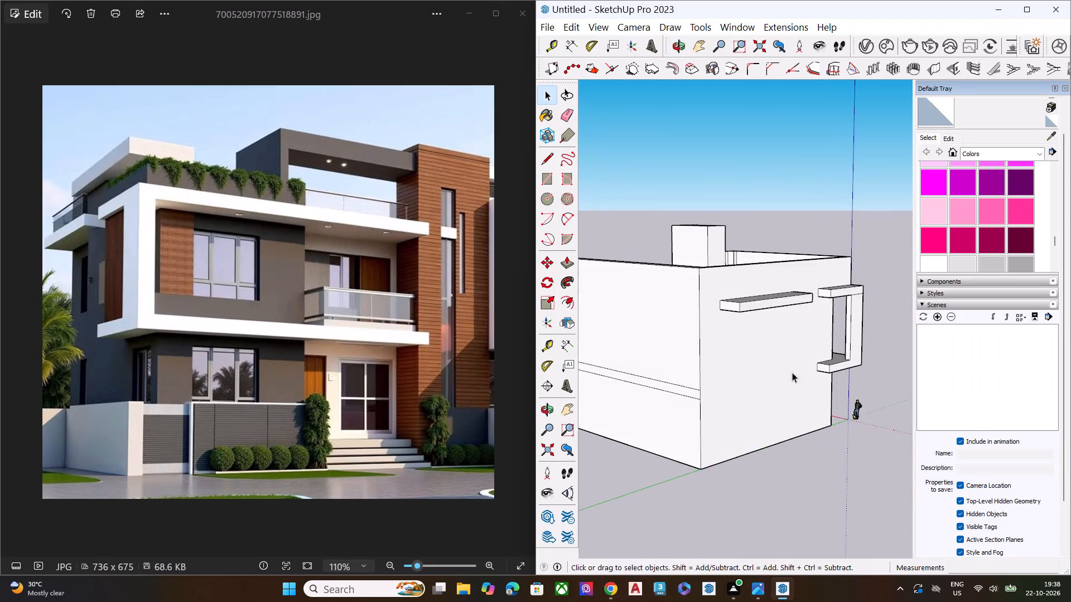
middle_click_drag(789, 372, 513, 369)
middle_click_drag(716, 382, 578, 349)
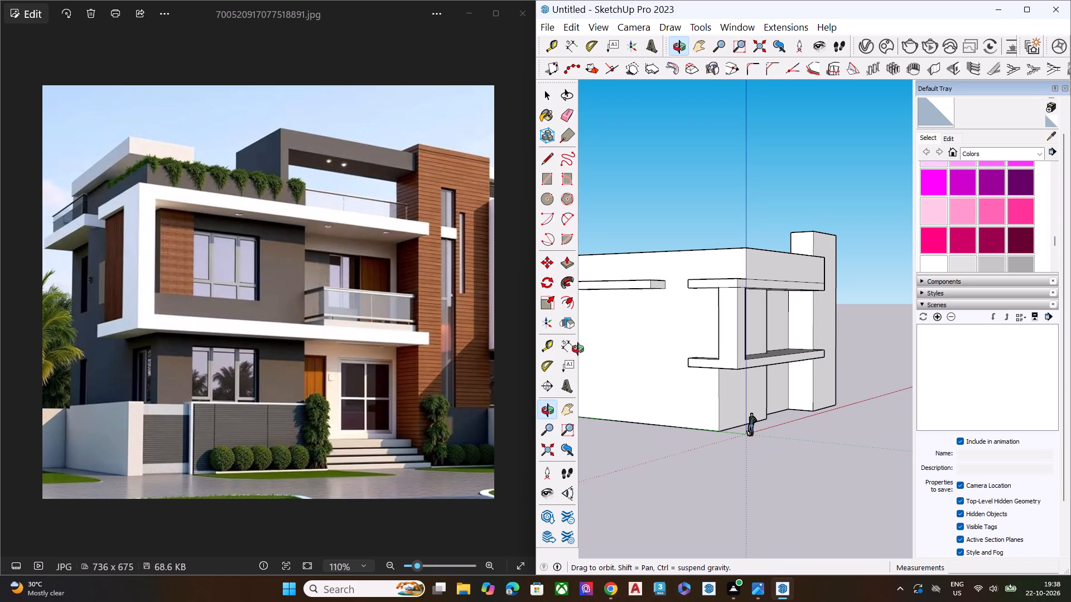
Draw a line along the side wall from the bottom corner of the frame's lower return to the wall's rear edge.
middle_click_drag(578, 349, 784, 310)
scroll(784, 310, "up", 1)
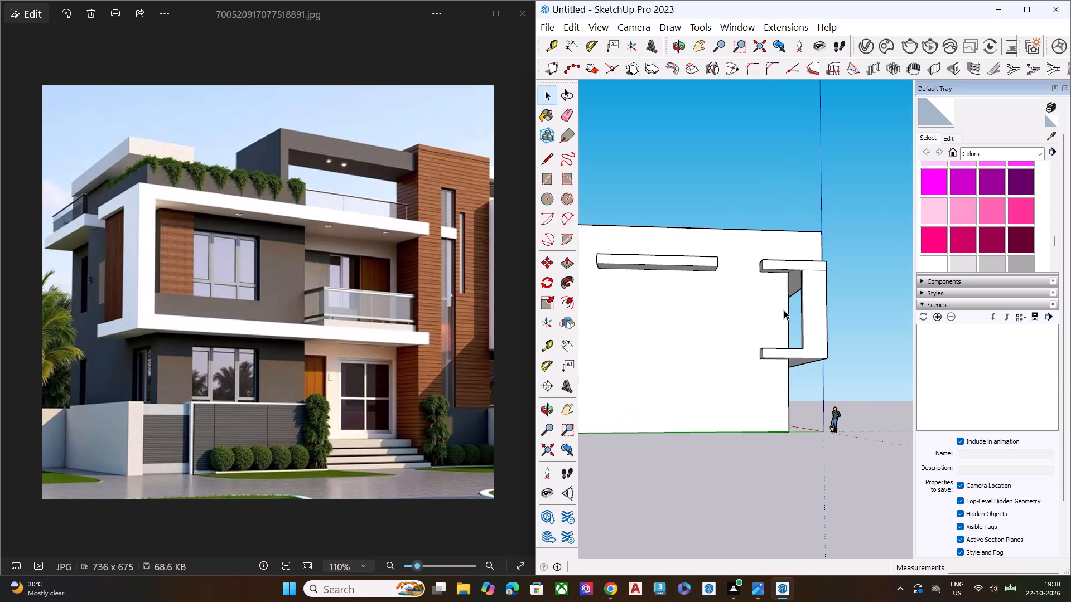
scroll(764, 378, "up", 2)
key("l")
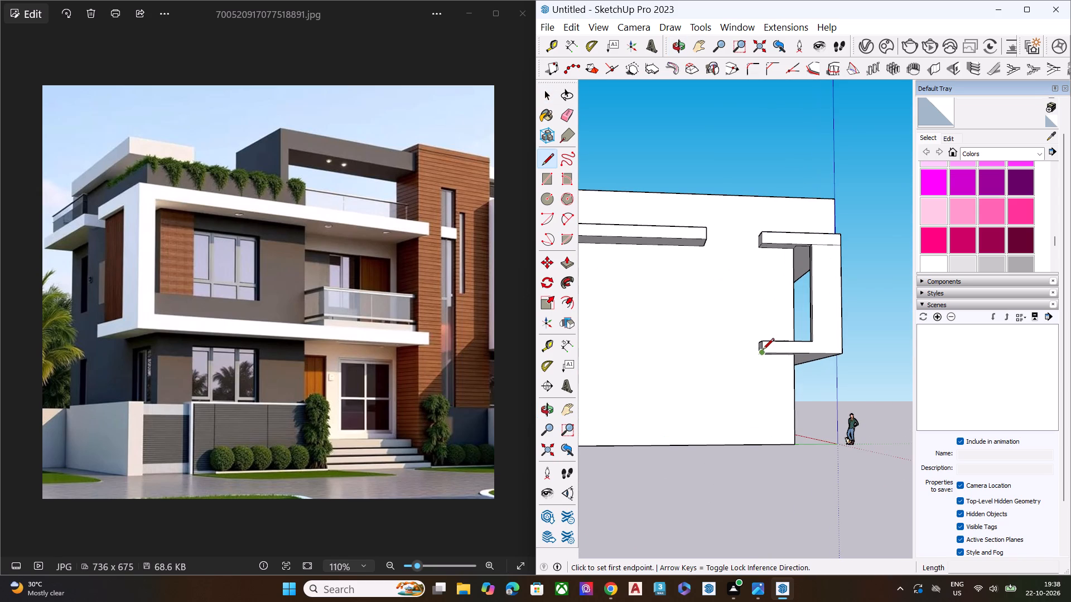
middle_click_drag(765, 352, 876, 311)
scroll(838, 326, "up", 3)
scroll(824, 330, "down", 1)
left_click(804, 341)
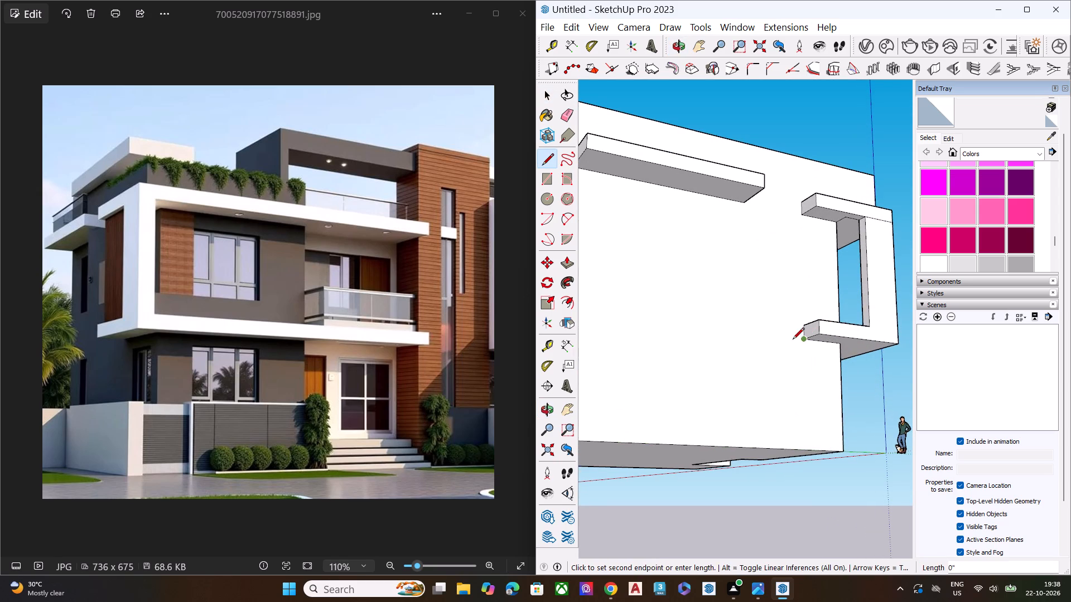
scroll(812, 319, "down", 7)
left_click(674, 315)
key("space")
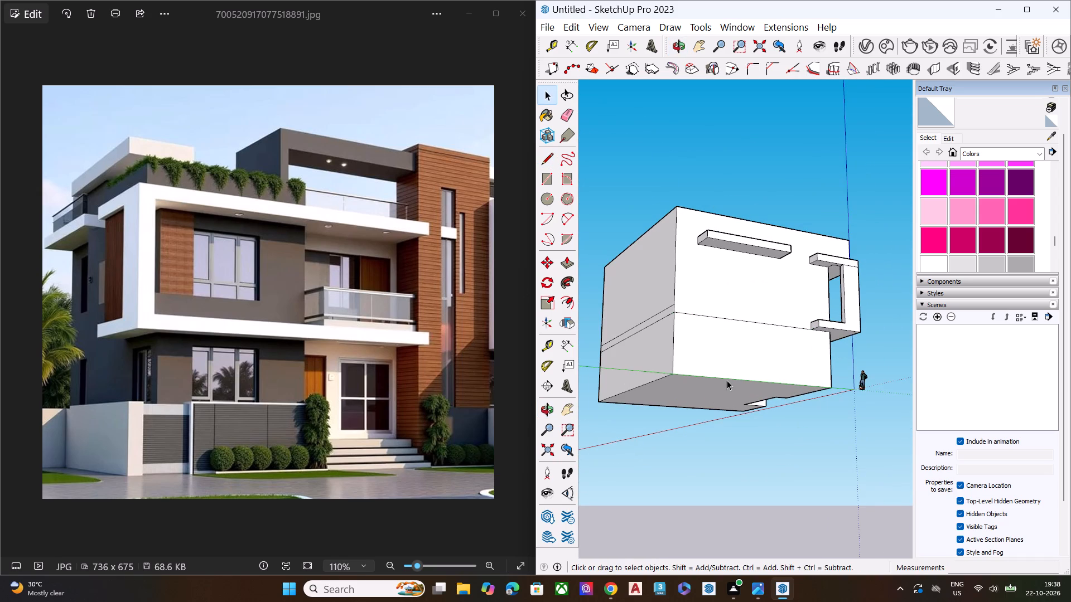
left_click(740, 448)
Examine the side wall, front frame and tower from the side, above and the front.
middle_click_drag(744, 326, 742, 417)
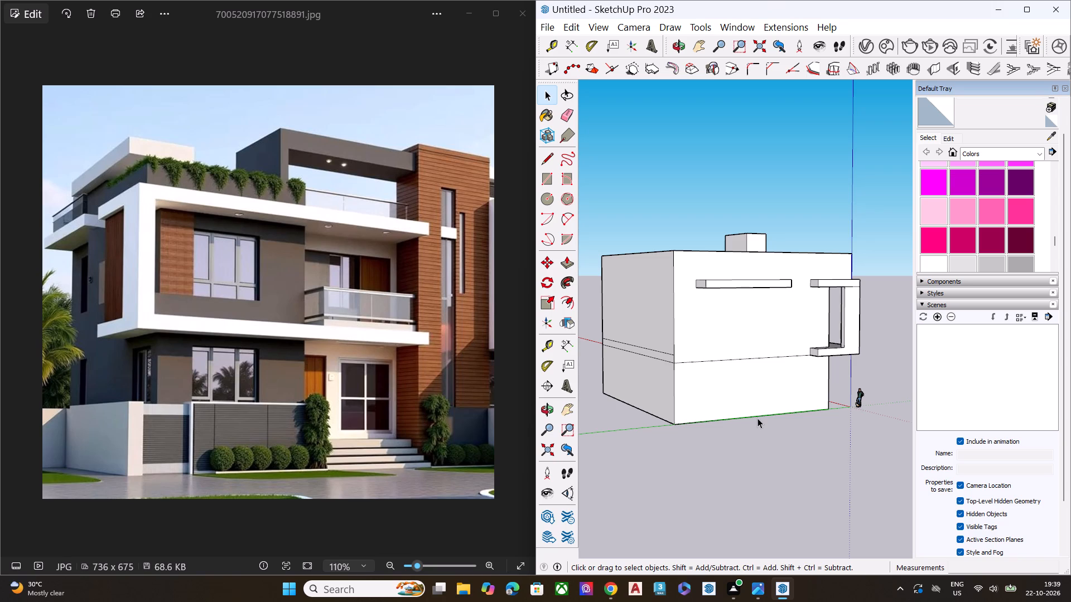
scroll(796, 368, "down", 3)
middle_click_drag(807, 362, 742, 426)
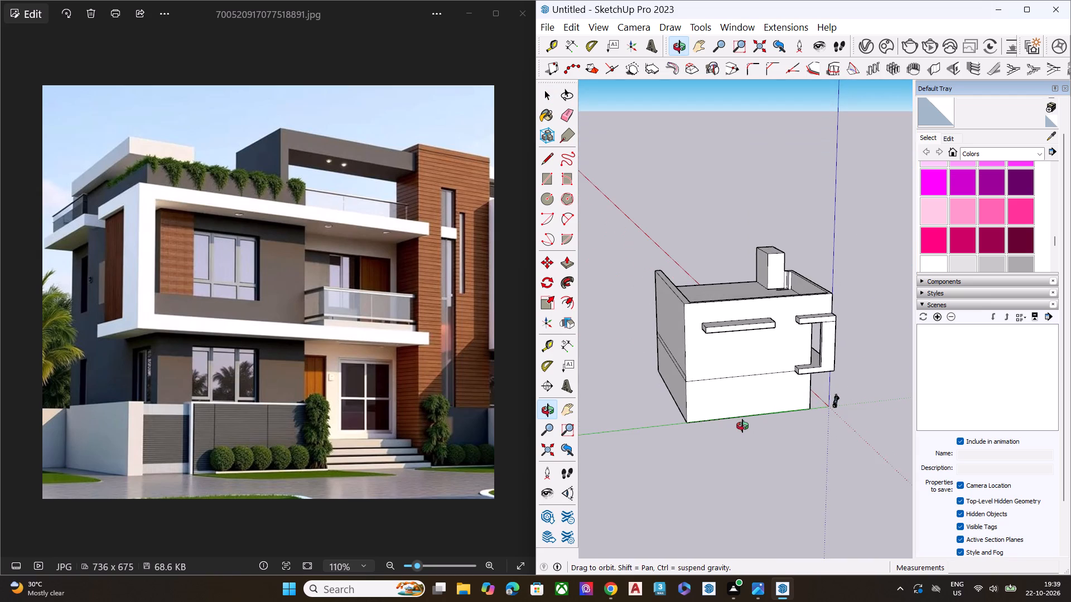
middle_click_drag(742, 426, 742, 426)
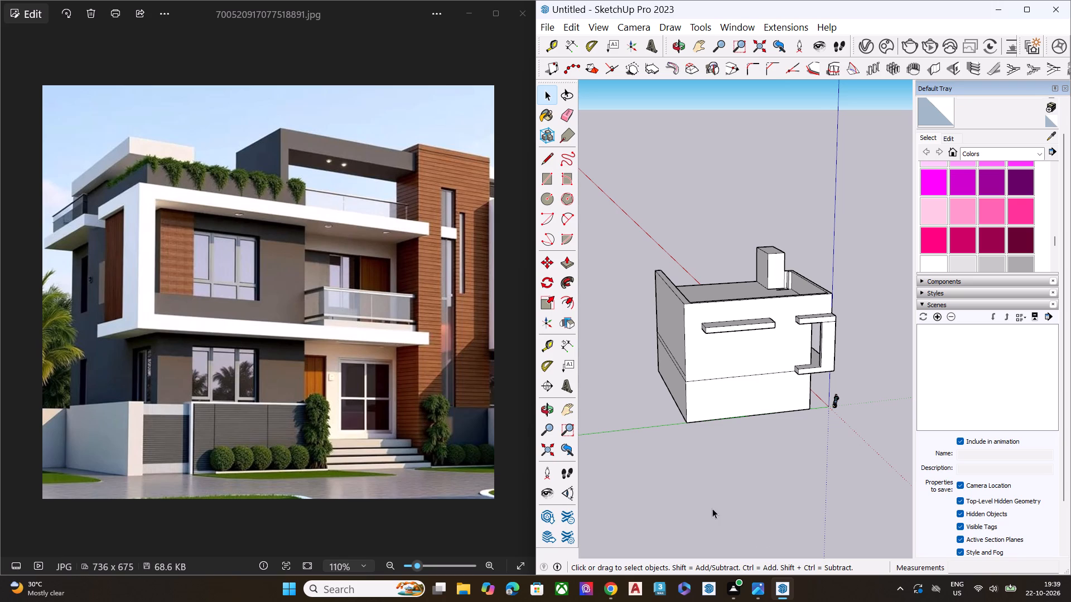
scroll(709, 502, "down", 4)
middle_click_drag(771, 445, 627, 419)
middle_click_drag(762, 417, 678, 402)
scroll(755, 416, "up", 7)
scroll(756, 400, "down", 1)
scroll(756, 400, "up", 1)
middle_click_drag(770, 428, 756, 425)
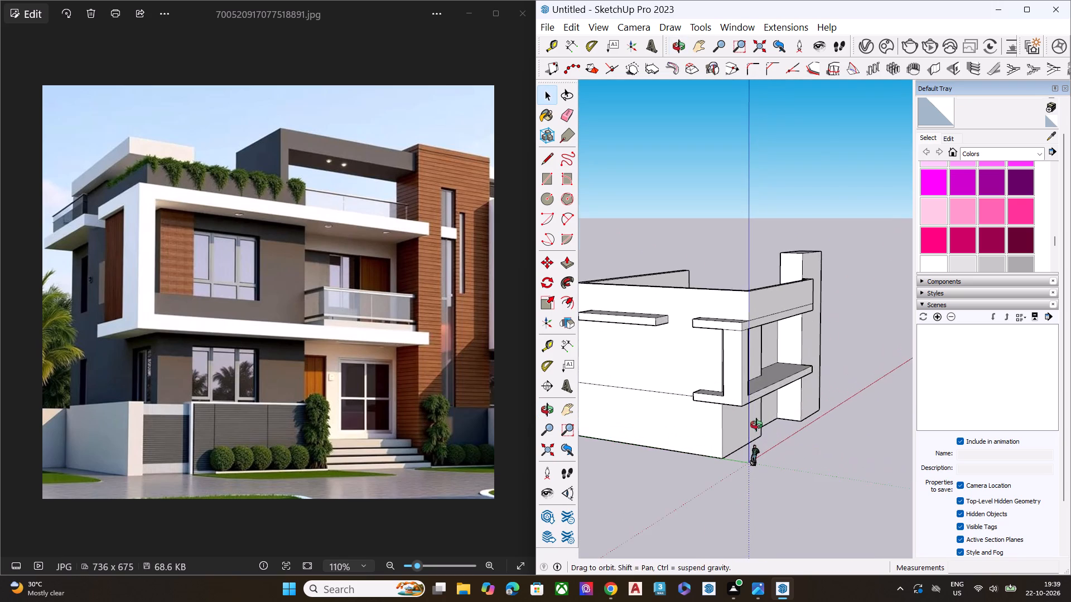
middle_click_drag(756, 425, 711, 405)
scroll(711, 405, "up", 1)
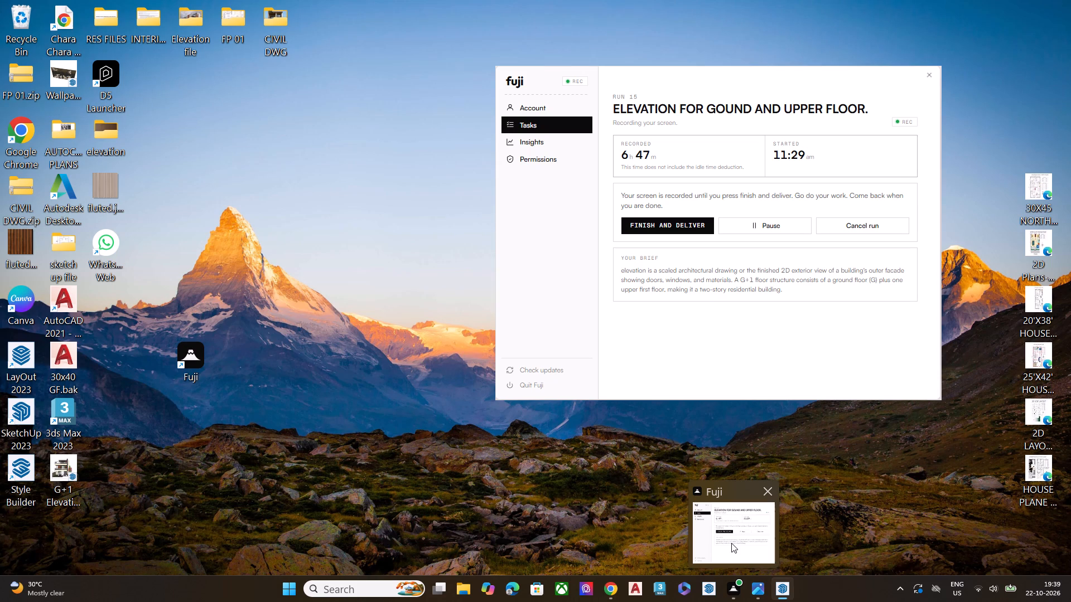
scroll(777, 409, "down", 4)
middle_click_drag(779, 449, 713, 405)
scroll(707, 412, "up", 8)
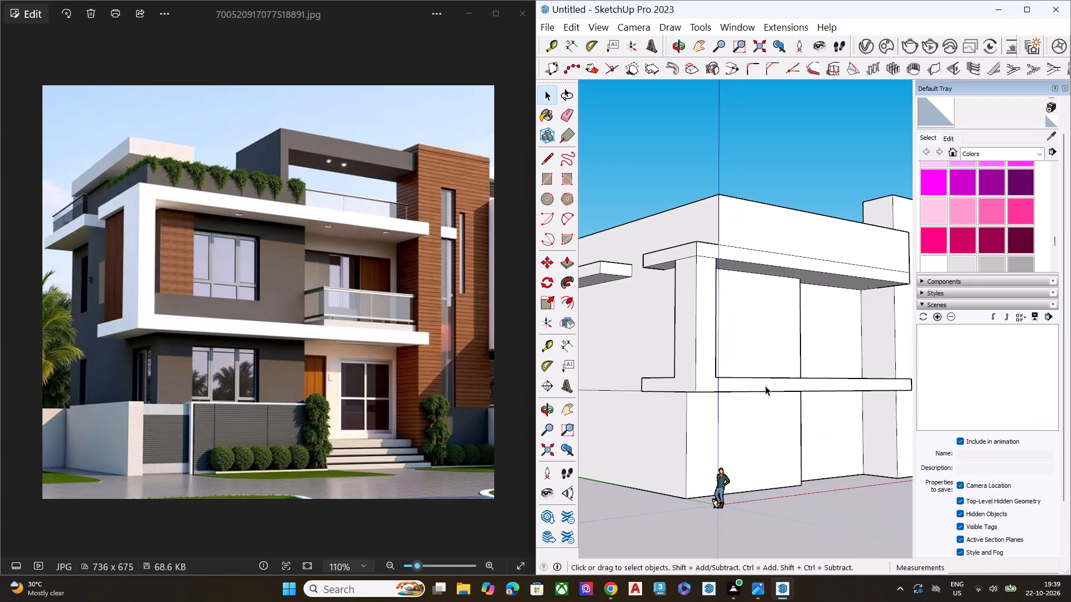
scroll(765, 386, "up", 1)
middle_click_drag(831, 448, 722, 472)
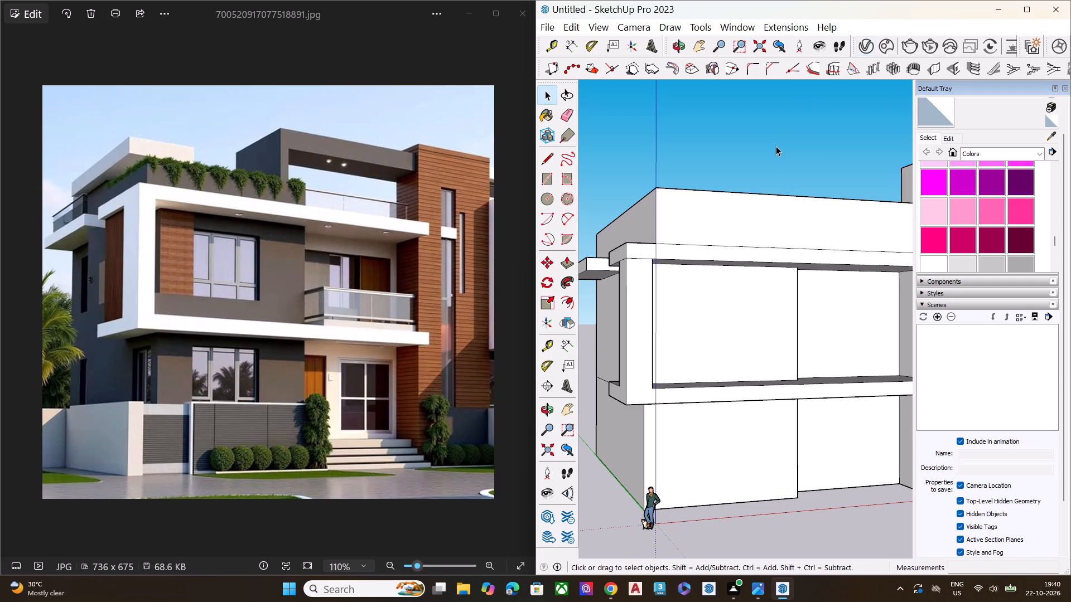
scroll(776, 146, "down", 4)
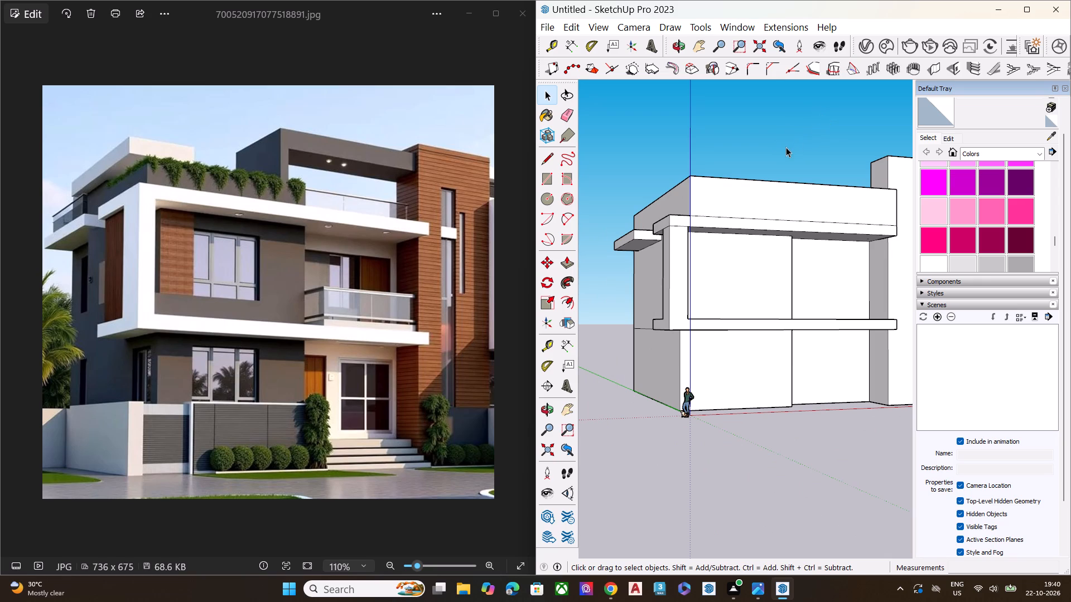
scroll(784, 244, "down", 4)
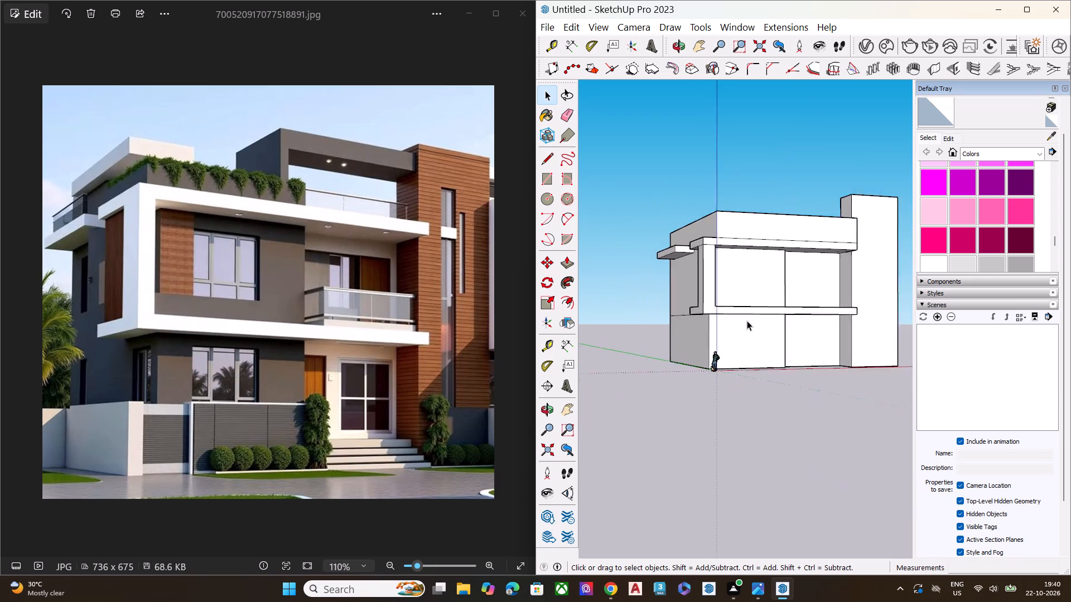
scroll(747, 321, "down", 2)
middle_click_drag(777, 341, 727, 386)
key("space")
scroll(855, 297, "up", 1)
scroll(855, 297, "down", 4)
scroll(855, 297, "up", 4)
middle_click_drag(818, 303, 637, 289)
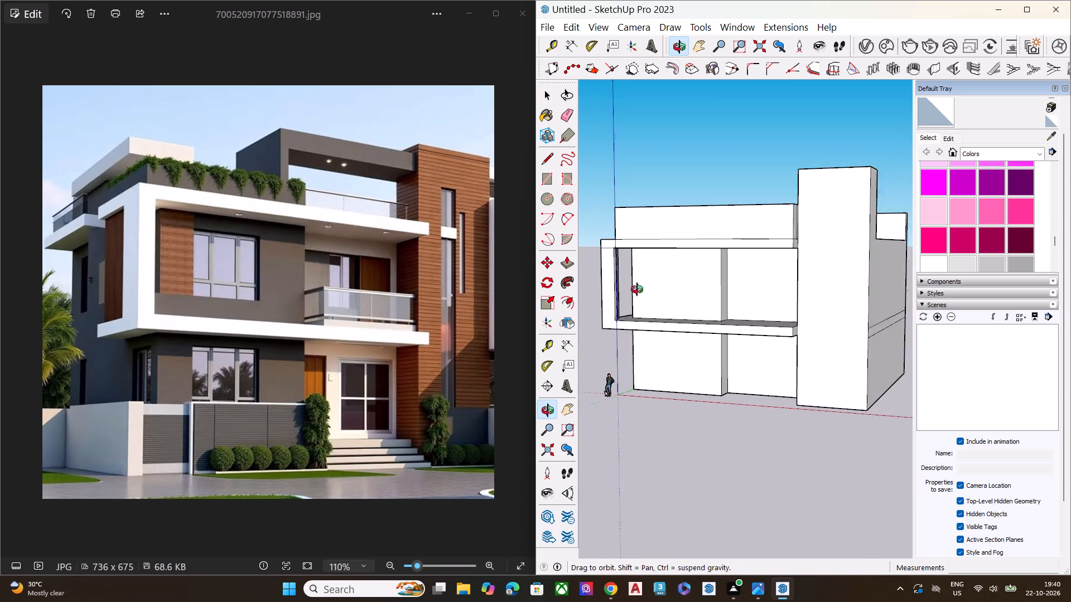
middle_click_drag(637, 289, 584, 292)
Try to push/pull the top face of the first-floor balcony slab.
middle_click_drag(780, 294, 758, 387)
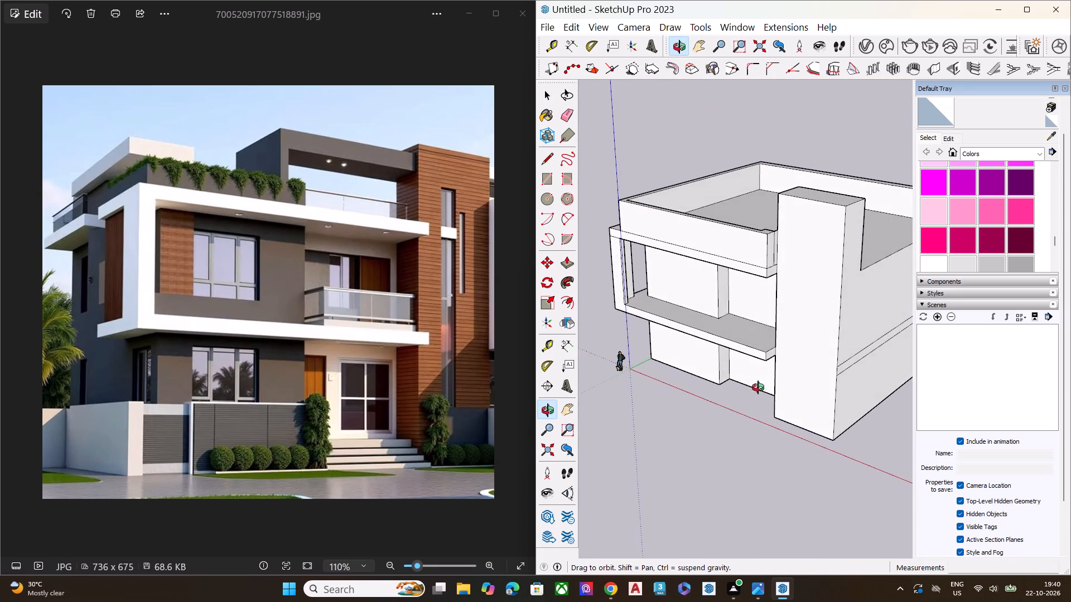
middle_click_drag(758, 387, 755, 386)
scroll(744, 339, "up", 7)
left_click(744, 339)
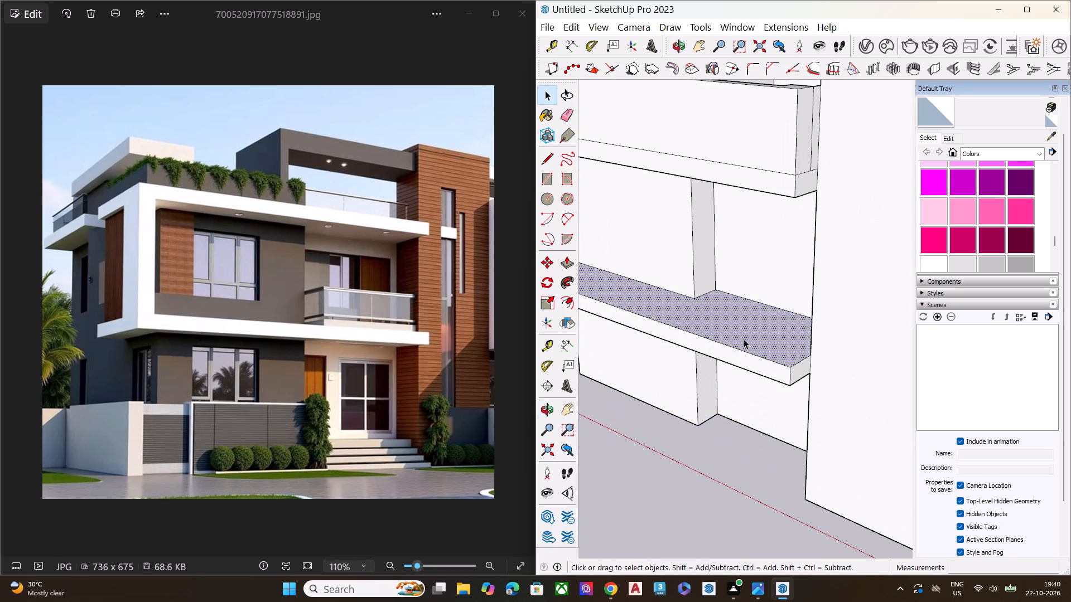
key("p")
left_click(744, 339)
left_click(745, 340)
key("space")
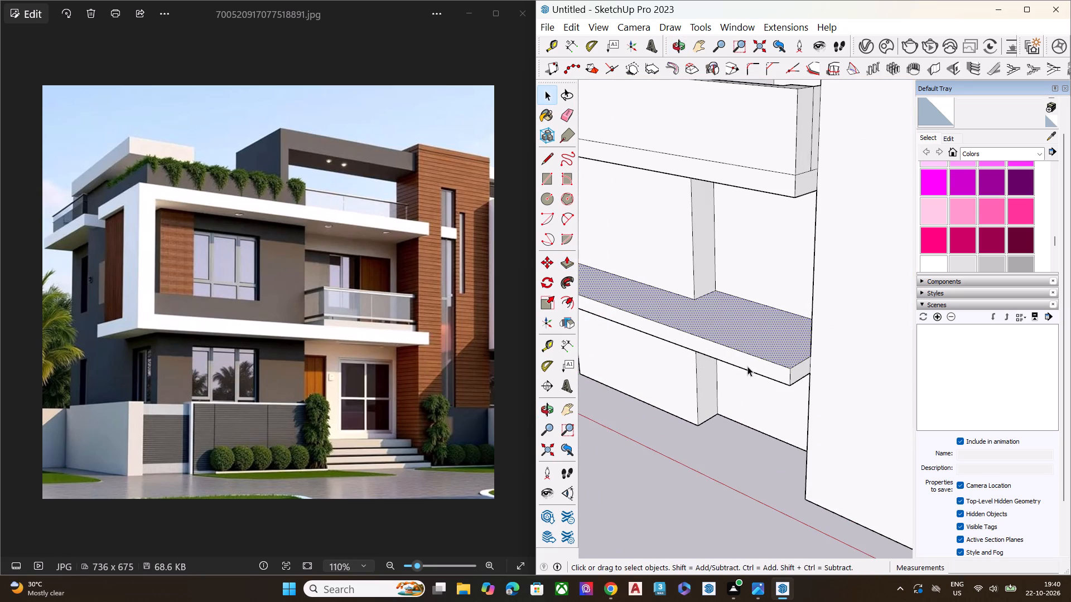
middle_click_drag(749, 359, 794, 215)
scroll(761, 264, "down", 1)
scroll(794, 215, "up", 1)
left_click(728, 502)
Inspect the front facade and the projecting frame's corner where it wraps onto the side wall.
scroll(735, 339, "down", 6)
scroll(758, 356, "up", 1)
scroll(759, 356, "down", 2)
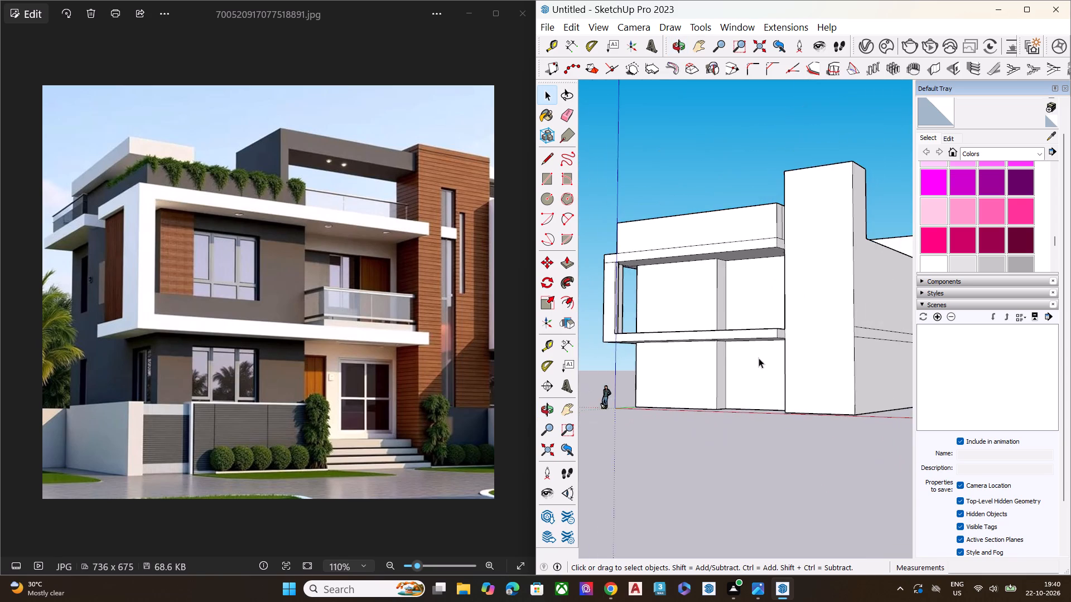
scroll(759, 358, "down", 1)
scroll(595, 278, "up", 7)
middle_click_drag(652, 307, 710, 355)
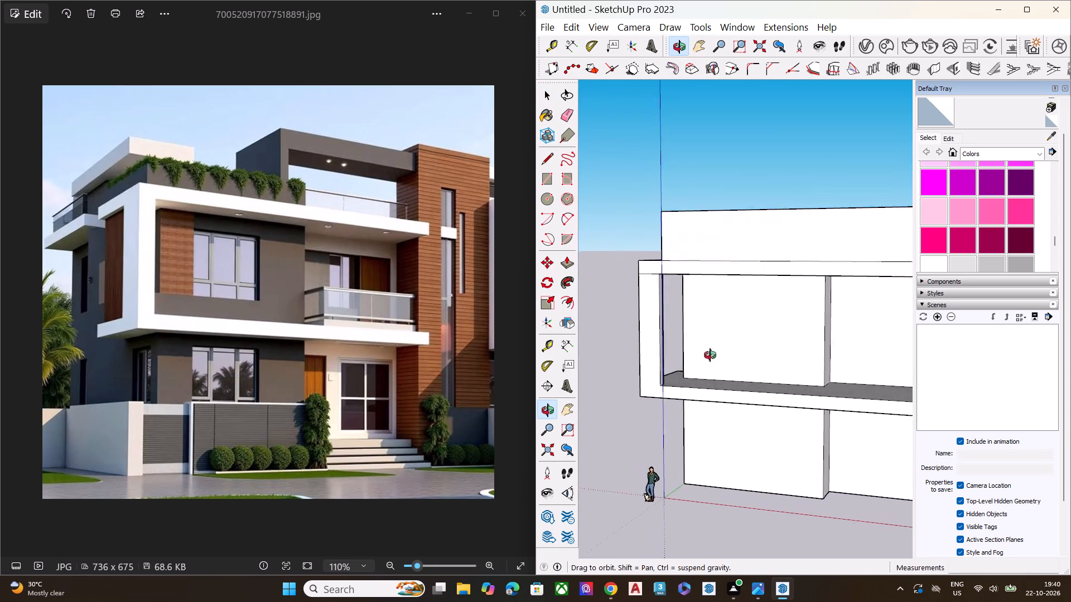
middle_click_drag(710, 355, 1033, 377)
middle_click_drag(762, 389, 804, 330)
scroll(762, 389, "up", 1)
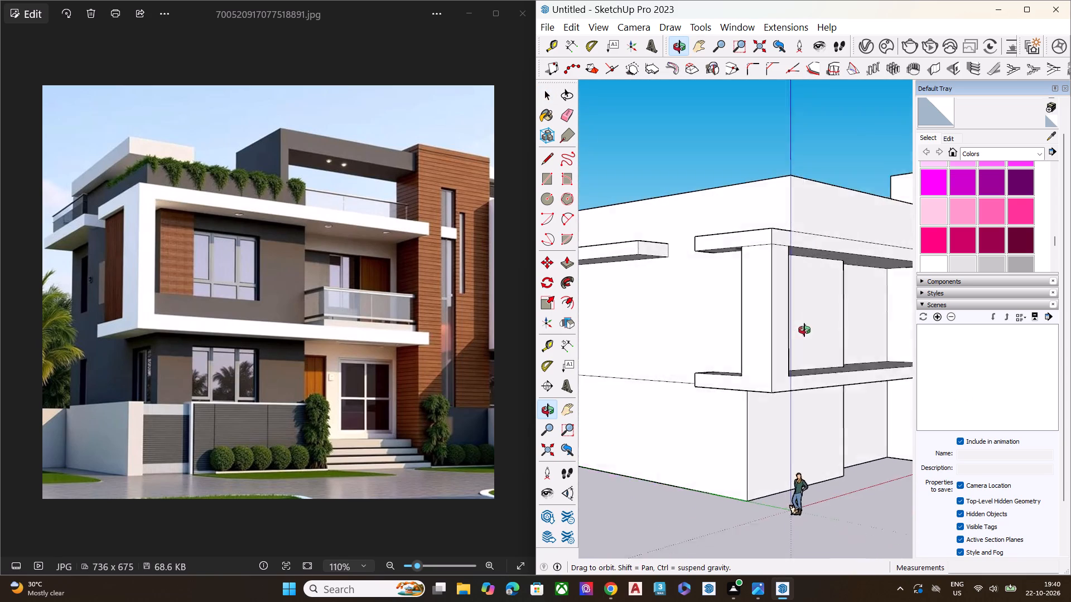
middle_click_drag(804, 330, 841, 299)
scroll(793, 338, "up", 6)
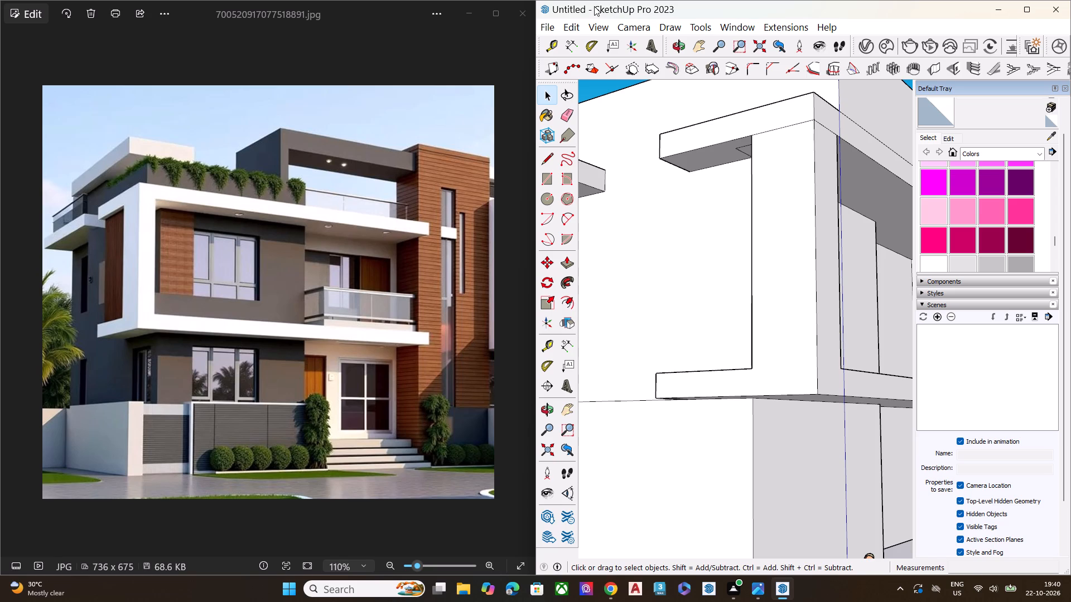
scroll(517, 10, "down", 5)
scroll(564, 219, "down", 3)
scroll(578, 228, "up", 1)
scroll(579, 229, "down", 1)
scroll(592, 242, "up", 2)
scroll(615, 274, "down", 2)
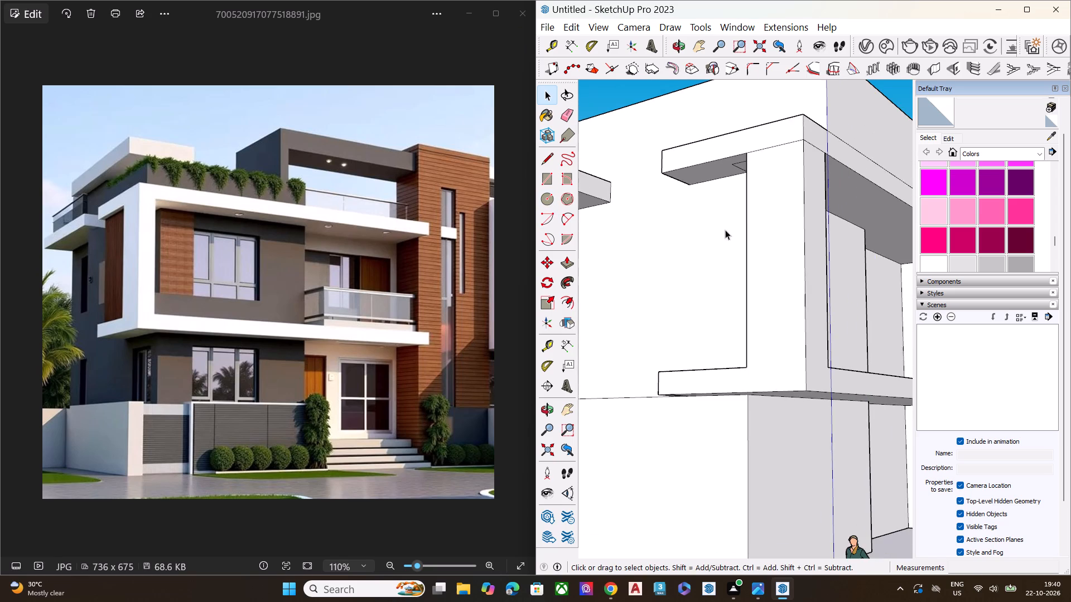
Erase the two stray edges on the underside of the frame's upper band beside the vertical post.
scroll(723, 230, "down", 7)
middle_click_drag(751, 241, 802, 152)
scroll(802, 152, "up", 9)
middle_click_drag(747, 195, 790, 166)
key("e")
scroll(790, 166, "up", 2)
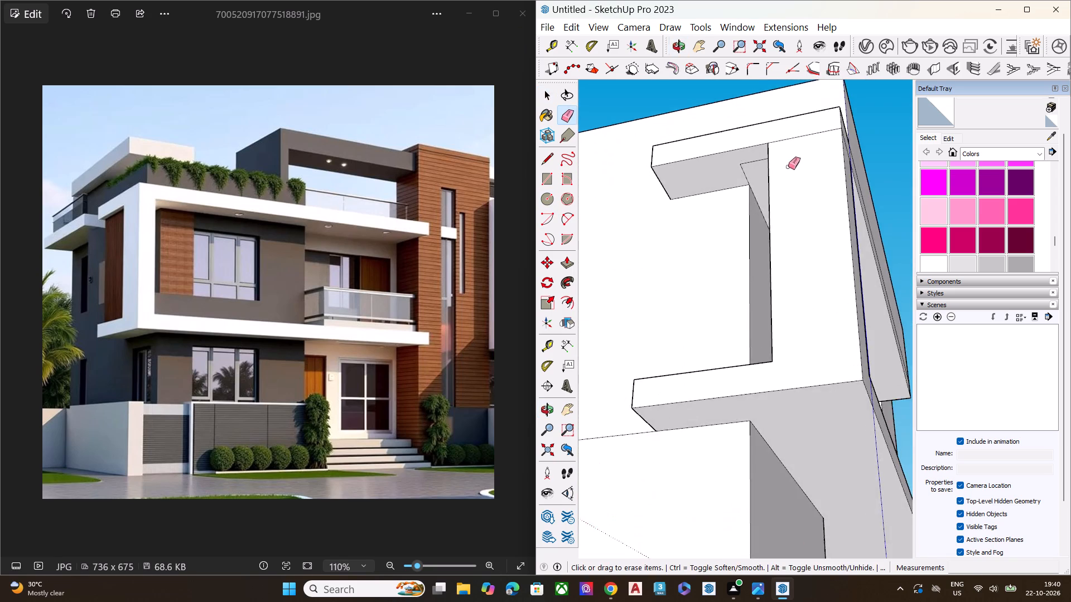
scroll(788, 167, "up", 5)
left_click(746, 152)
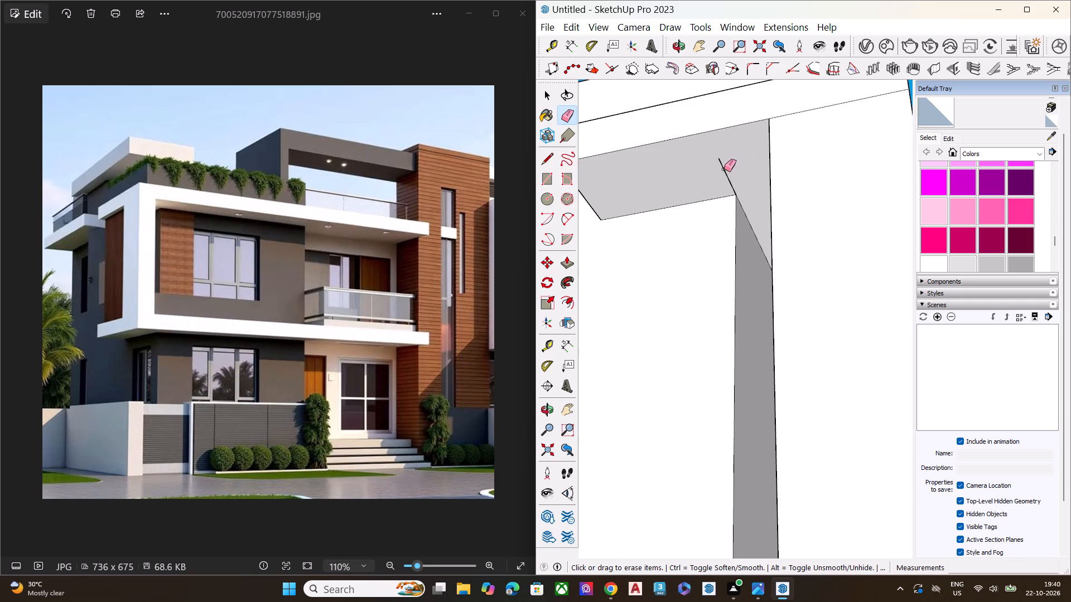
left_click(724, 169)
key("space")
Erase the edge dividing the frame's upper band from its vertical post on the side face.
scroll(707, 174, "down", 3)
scroll(705, 177, "up", 1)
scroll(705, 179, "down", 4)
scroll(705, 180, "up", 1)
scroll(708, 181, "down", 9)
middle_click_drag(778, 167, 816, 114)
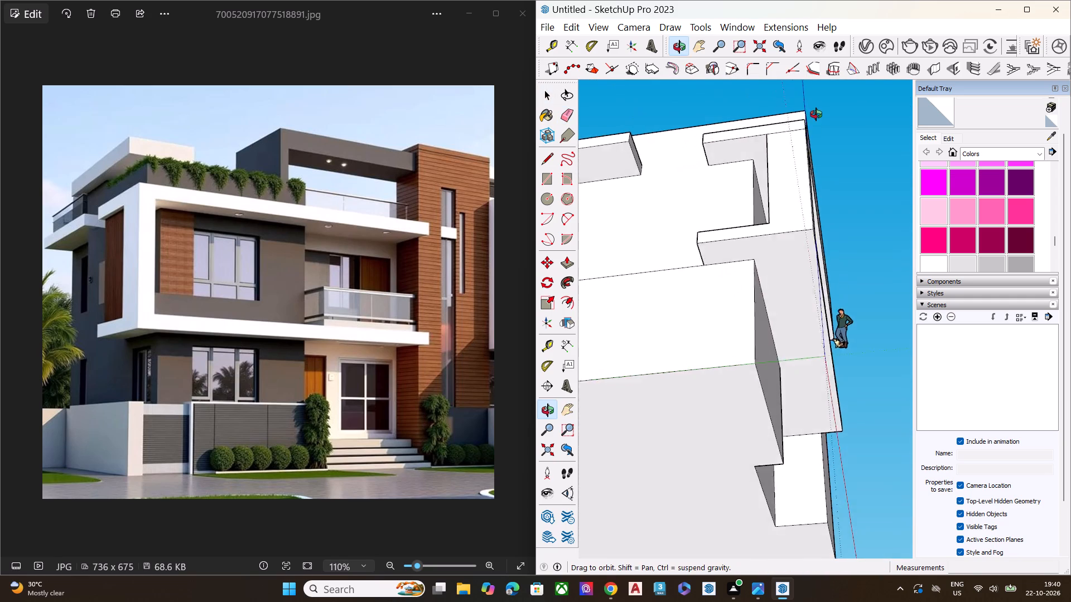
middle_click_drag(816, 114, 816, 113)
scroll(753, 127, "up", 2)
scroll(753, 127, "down", 2)
scroll(753, 127, "up", 2)
left_click(745, 152)
scroll(764, 149, "up", 1)
middle_click_drag(764, 149, 757, 348)
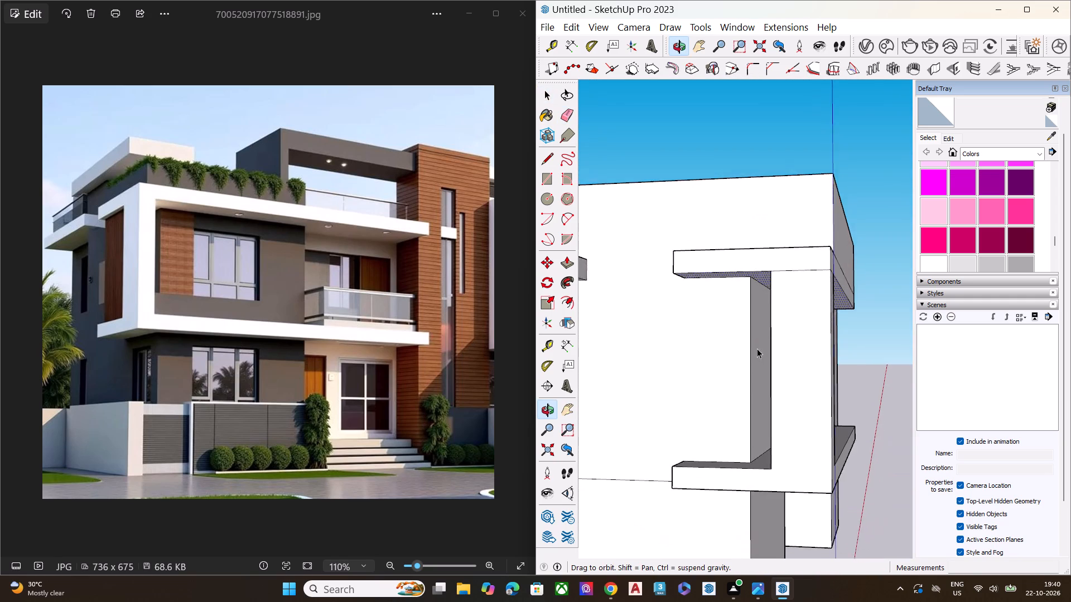
middle_click_drag(757, 348, 757, 348)
scroll(775, 340, "down", 1)
scroll(795, 288, "up", 1)
scroll(794, 288, "down", 1)
scroll(794, 288, "up", 4)
key("e")
left_click(795, 275)
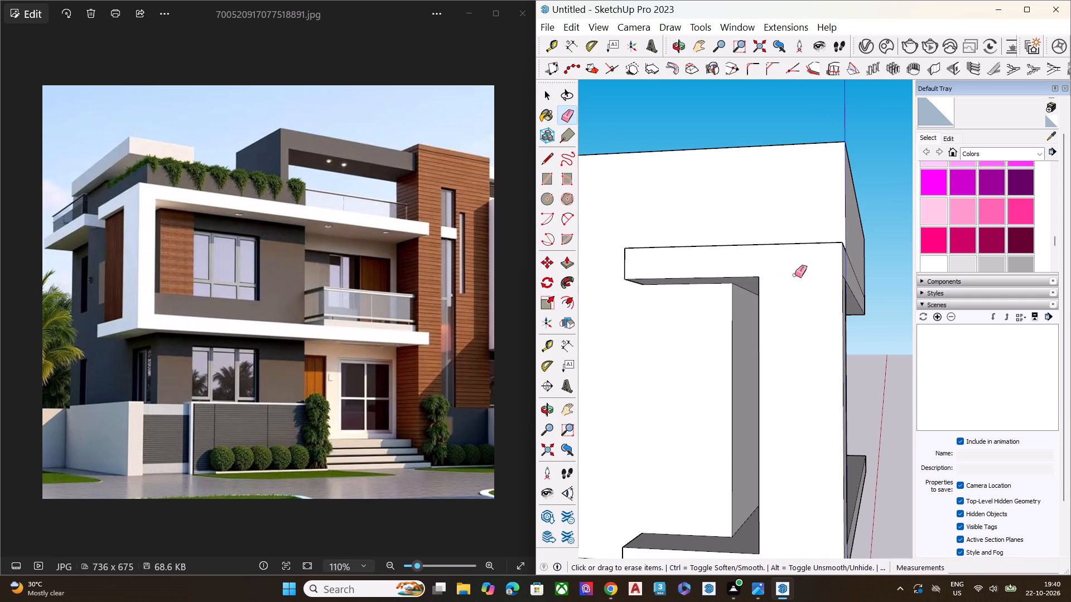
key("space")
left_click(890, 206)
Examine the cleaned frame corner and the front facade from above and from the tower side.
scroll(724, 221, "down", 2)
scroll(724, 221, "up", 1)
scroll(724, 221, "down", 4)
middle_click_drag(792, 232, 686, 343)
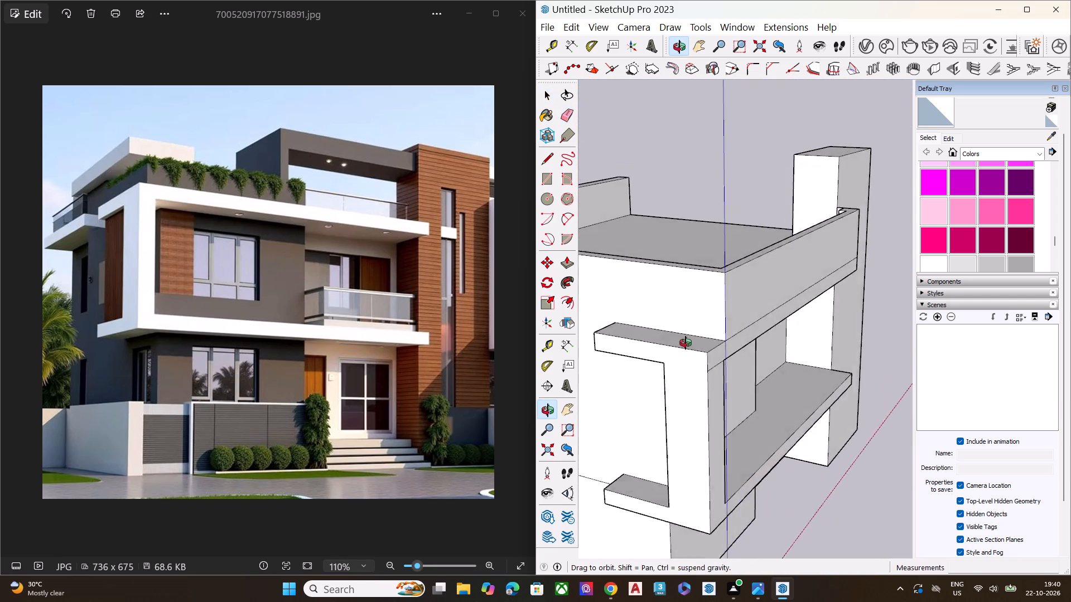
middle_click_drag(686, 343, 625, 336)
middle_click_drag(799, 300, 606, 274)
middle_click_drag(816, 310, 734, 208)
middle_click_drag(780, 289, 715, 326)
scroll(745, 292, "up", 1)
scroll(776, 207, "down", 9)
scroll(722, 265, "down", 1)
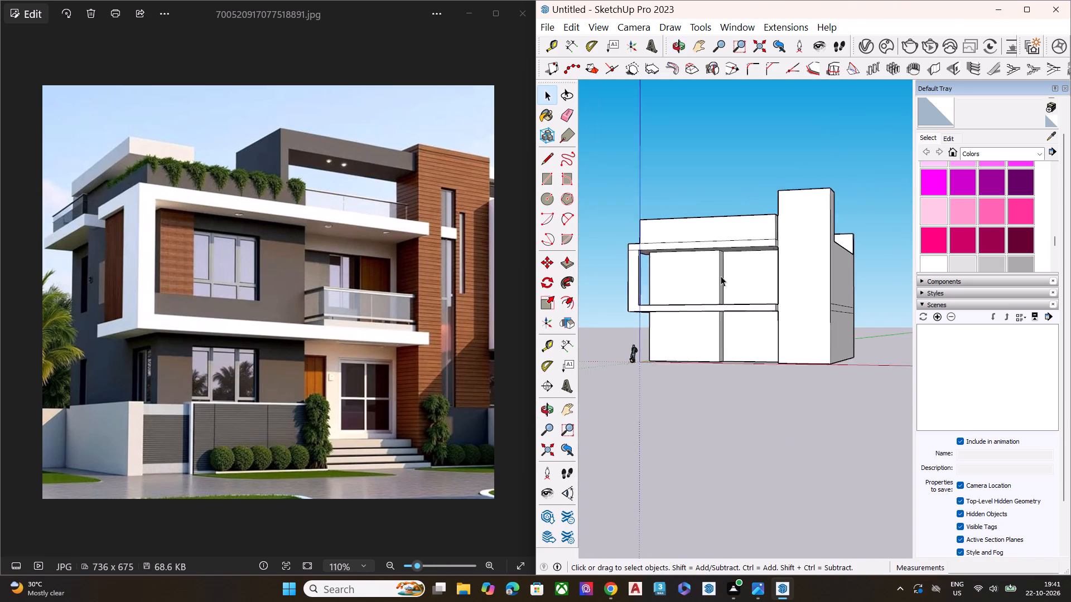
Draw a window rectangle about 12' wide and 9' high on the ground-floor front wall beside the house corner.
scroll(721, 276, "down", 2)
scroll(719, 298, "up", 2)
scroll(719, 299, "down", 1)
middle_click_drag(711, 346, 863, 416)
middle_click_drag(663, 358, 673, 280)
scroll(691, 319, "up", 2)
scroll(695, 323, "down", 1)
scroll(695, 323, "up", 4)
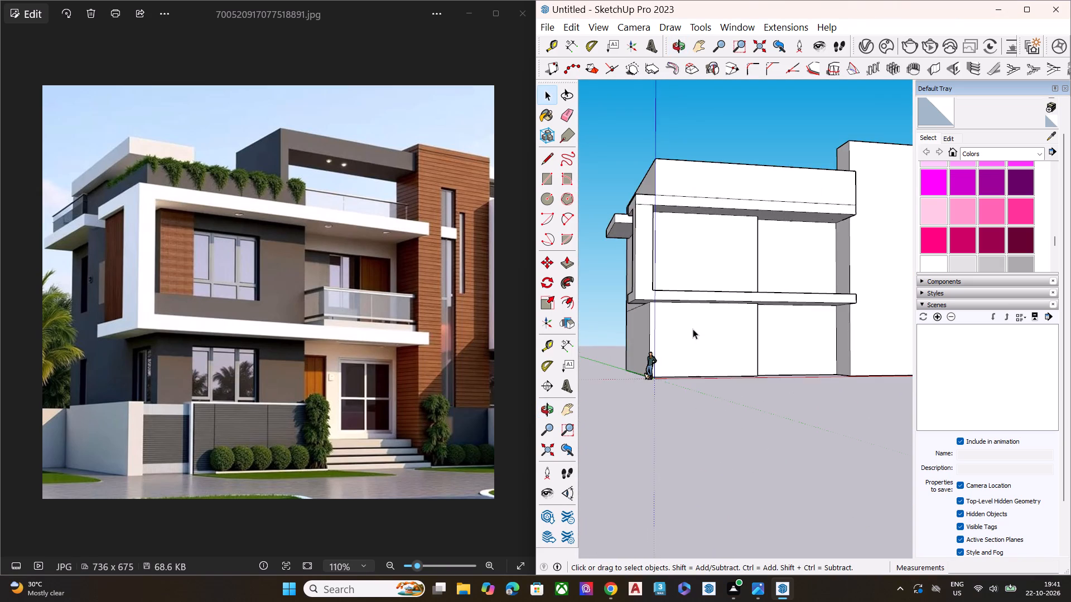
middle_click_drag(693, 329, 668, 312)
scroll(692, 329, "up", 6)
key("r")
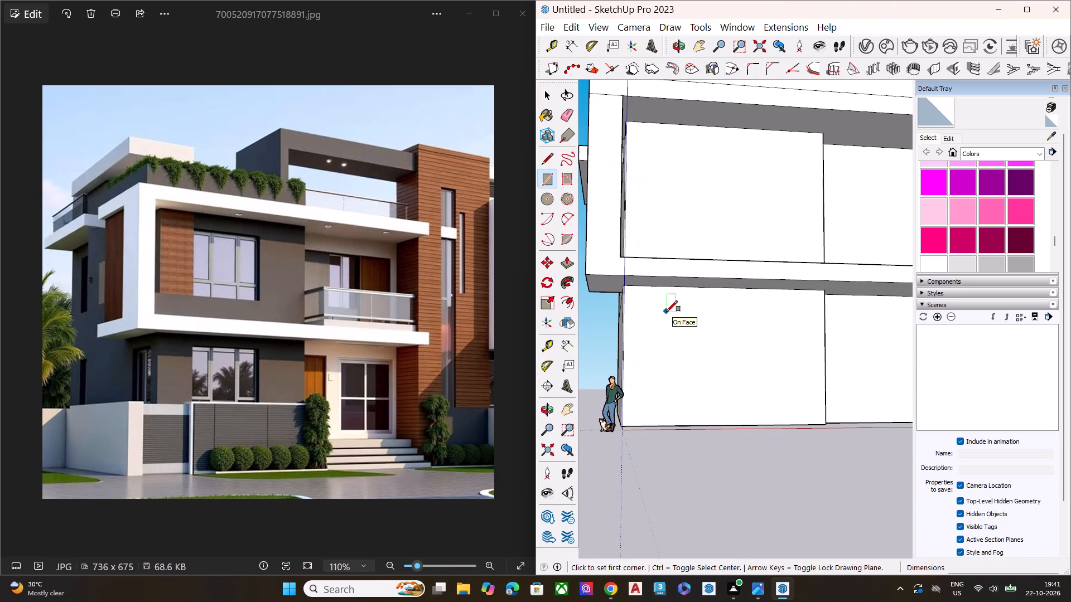
middle_click_drag(677, 285, 670, 260)
scroll(676, 288, "up", 5)
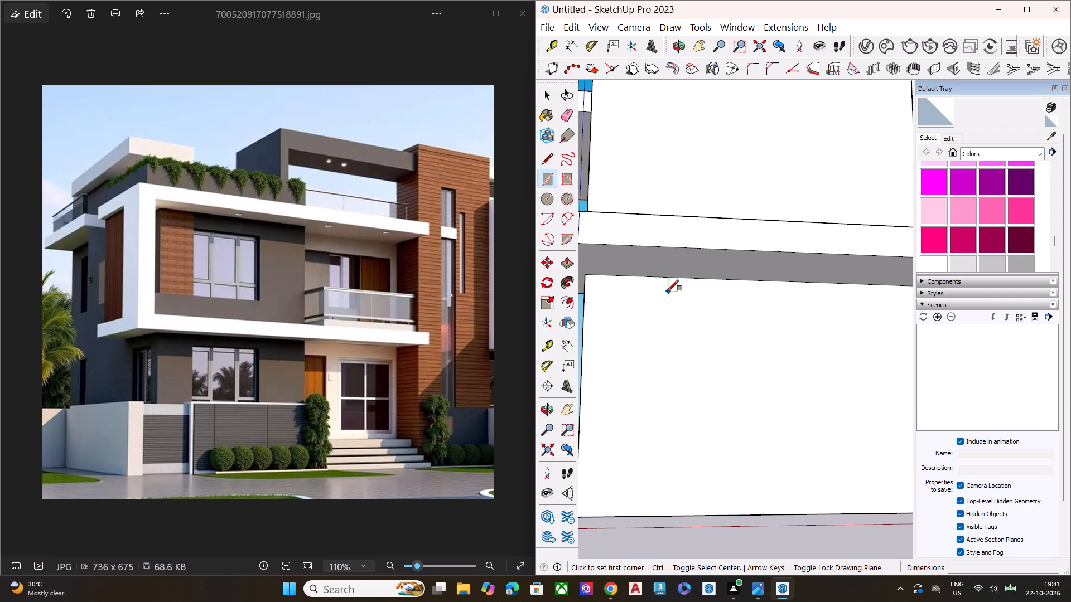
left_click(665, 291)
scroll(736, 336, "down", 6)
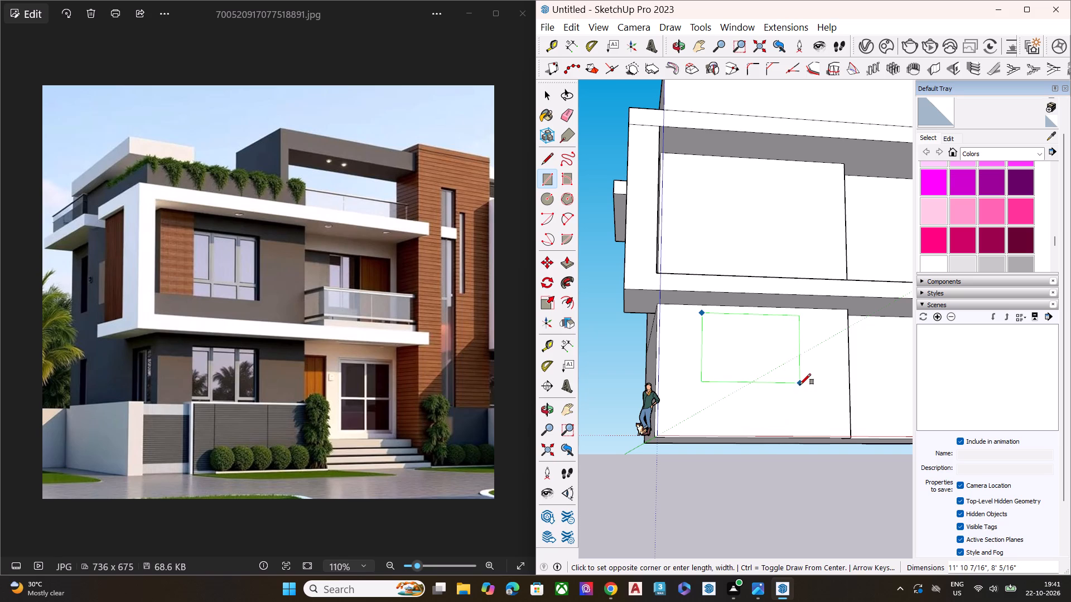
left_click(799, 390)
key("space")
Move the front window rectangle straight down about 11" on the ground-floor wall.
middle_click_drag(769, 323, 812, 421)
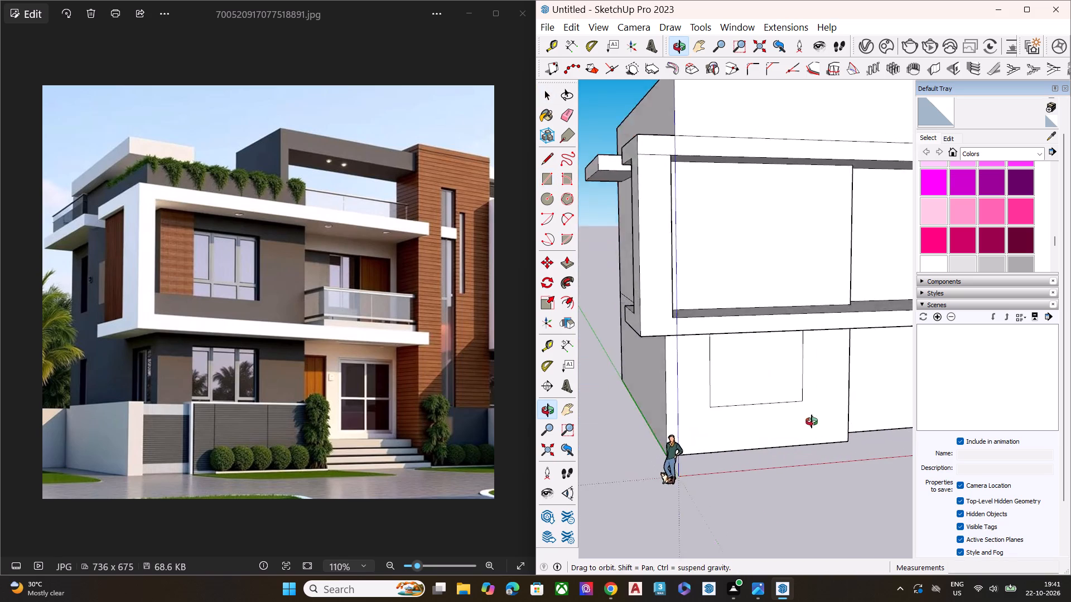
middle_click_drag(812, 421, 893, 373)
middle_click_drag(649, 333, 822, 331)
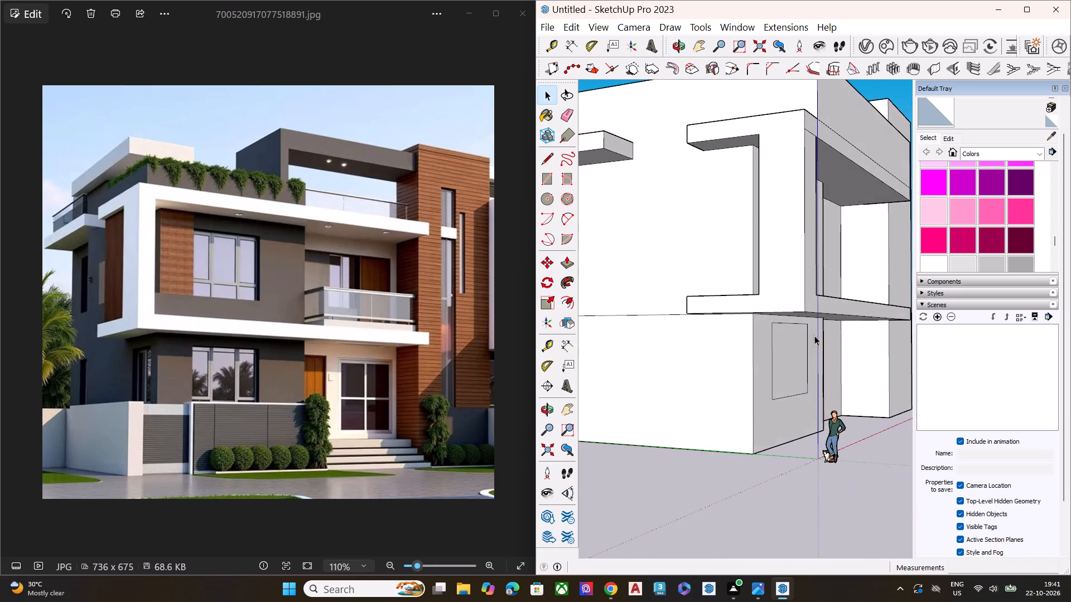
scroll(750, 346, "up", 1)
middle_click_drag(749, 332, 760, 310)
scroll(250, 399, "up", 11)
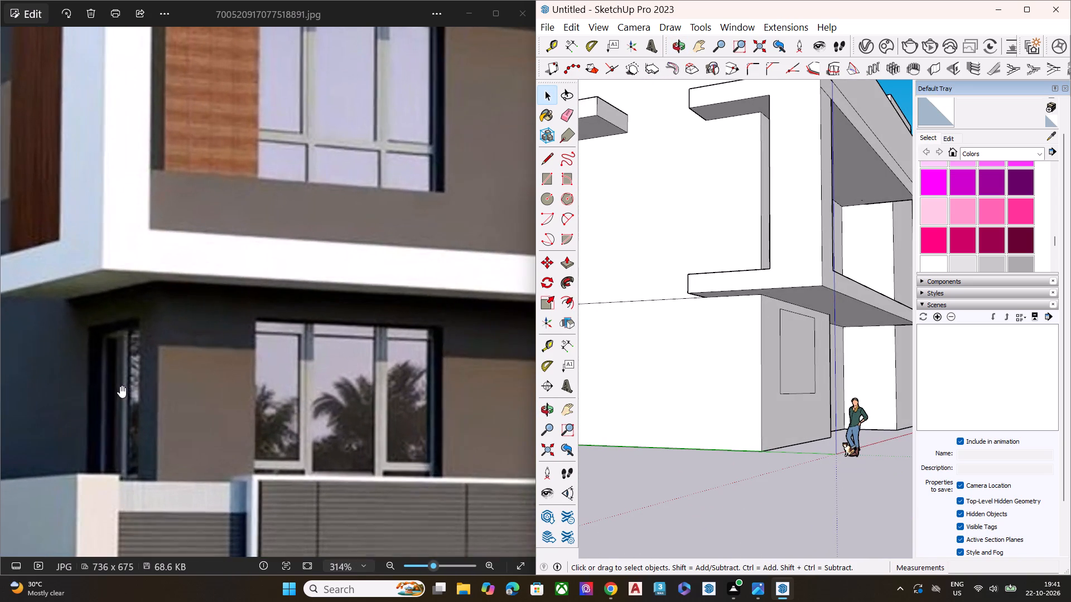
scroll(784, 321, "up", 7)
double_click(793, 348)
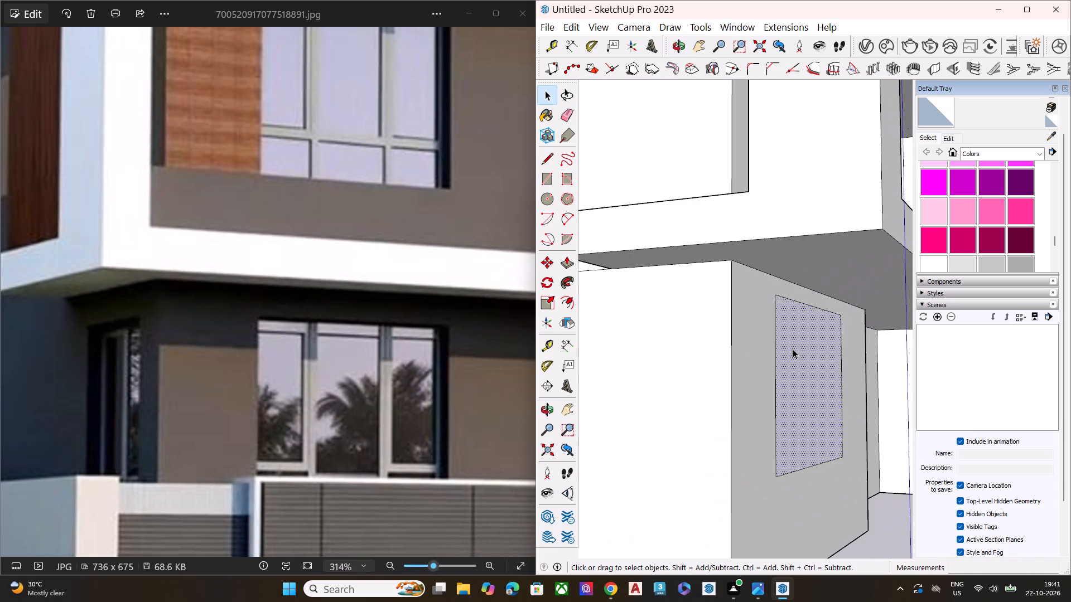
key("m")
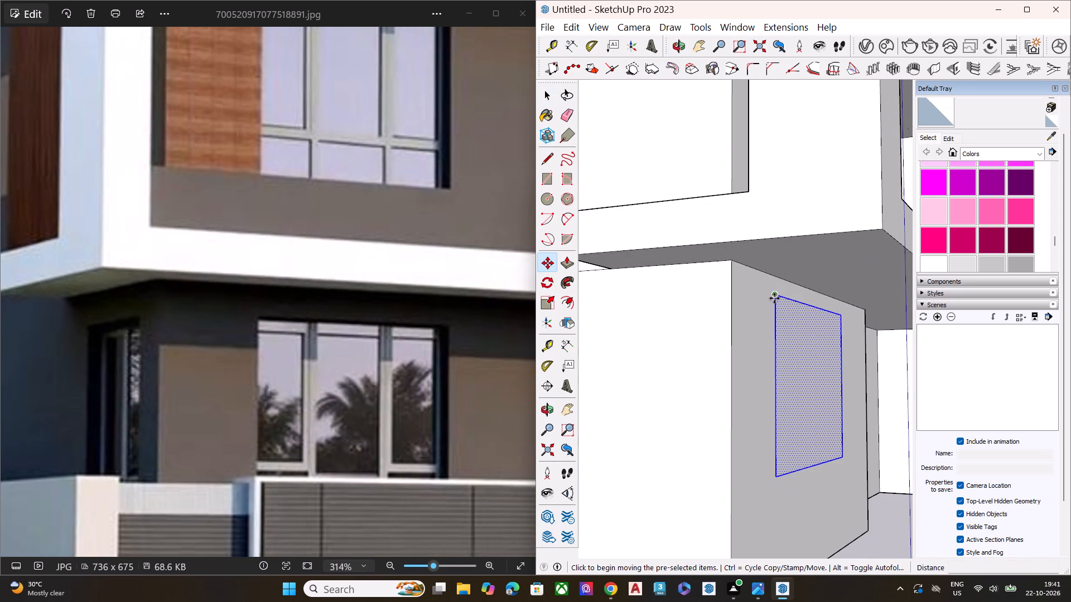
left_click(776, 295)
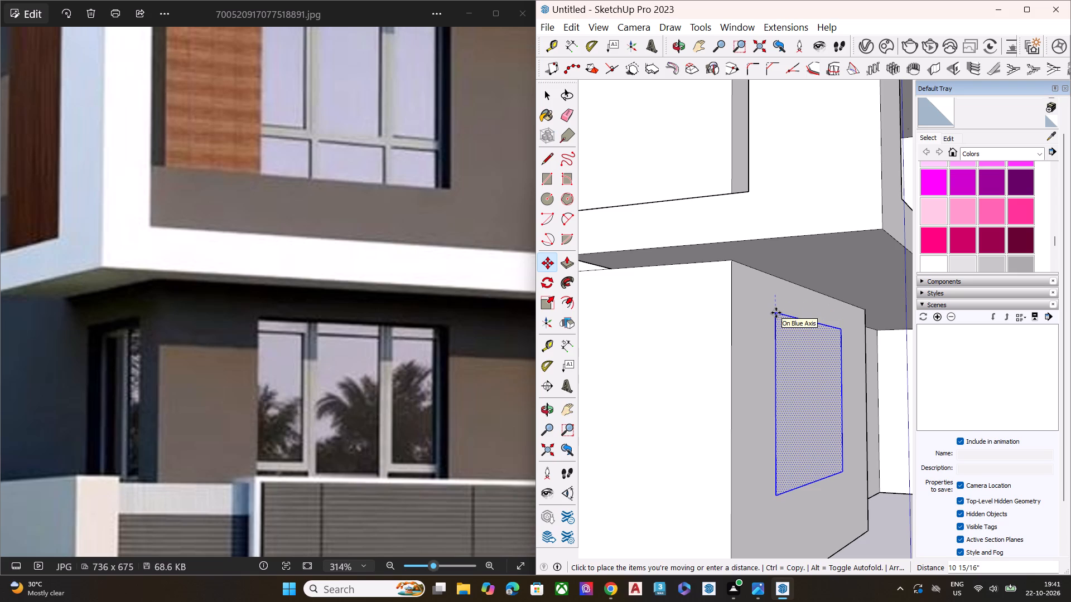
left_click(776, 313)
key("space")
Draw a guide line from the window's top corner to the wall corner and continue it about 11' along the side wall.
key("l")
left_click(774, 312)
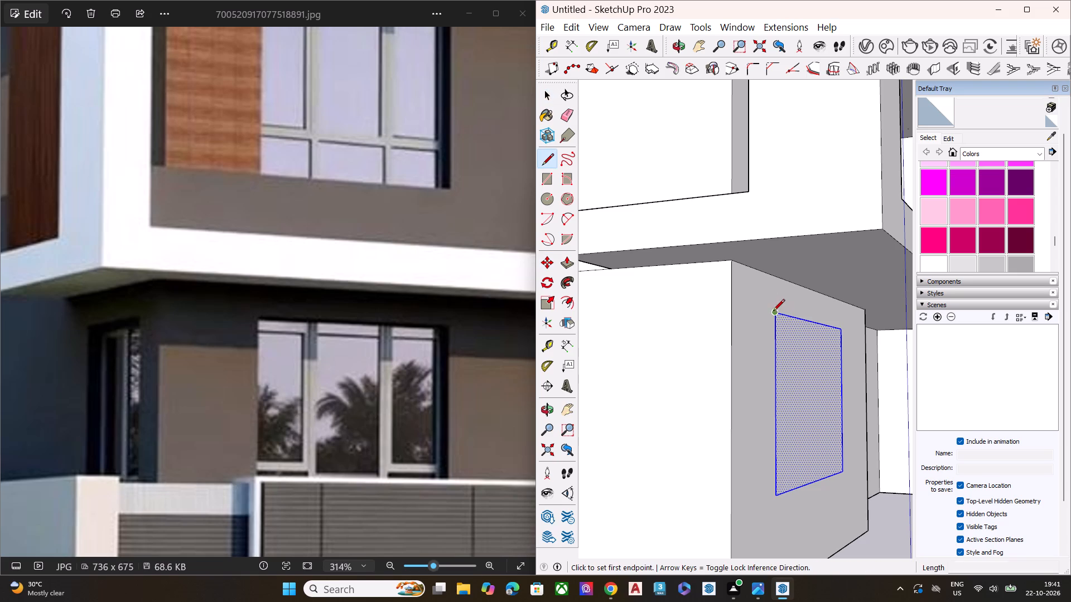
left_click(730, 304)
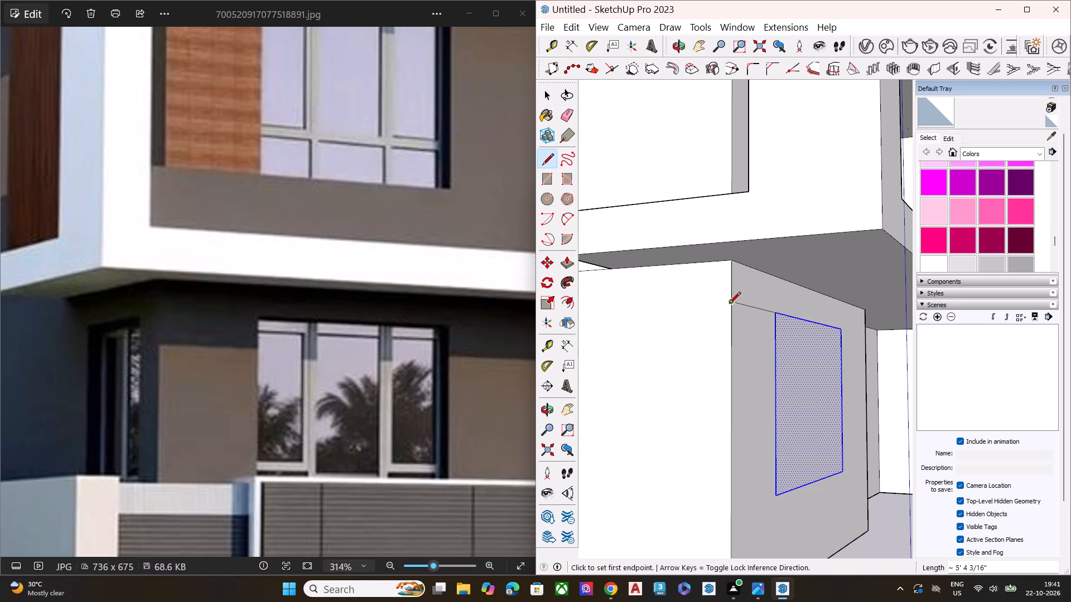
left_click(729, 304)
scroll(749, 298, "down", 4)
scroll(768, 301, "up", 1)
scroll(771, 302, "down", 4)
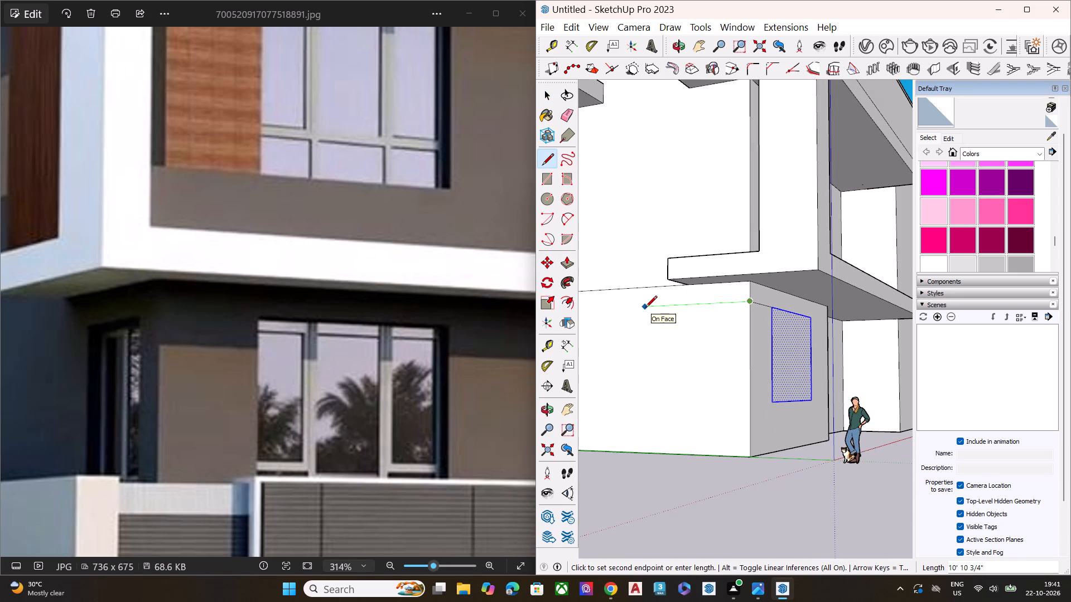
middle_click_drag(648, 308, 768, 308)
scroll(768, 308, "up", 1)
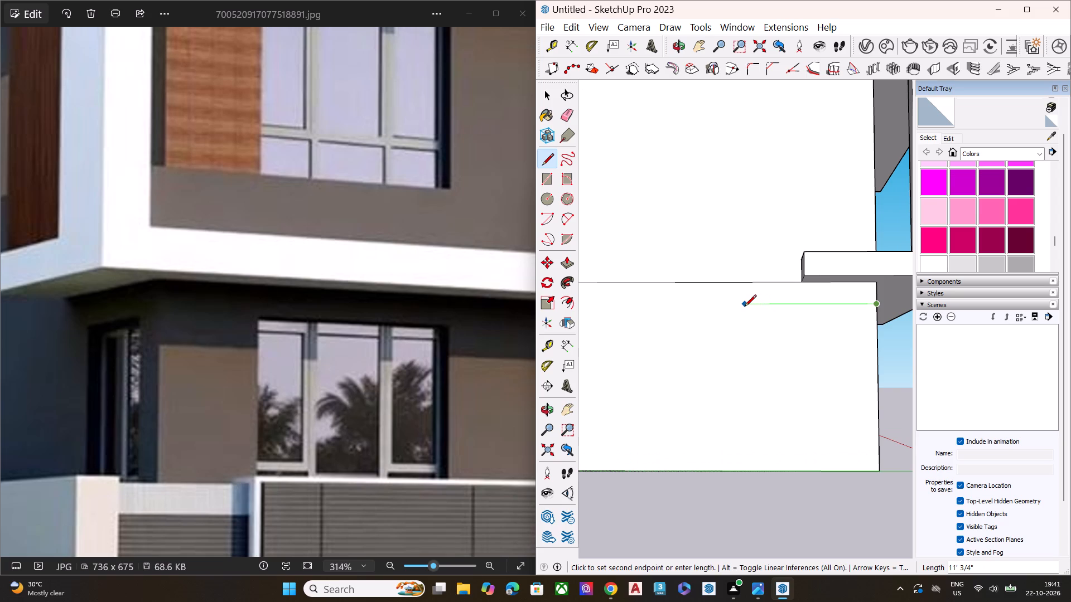
left_click(745, 307)
key("space")
Extend the end of the projecting frame's lower band about 4' along the side wall with Push/Pull.
middle_click_drag(781, 265, 822, 311)
scroll(828, 310, "up", 5)
left_click(879, 351)
key("p")
left_click(879, 351)
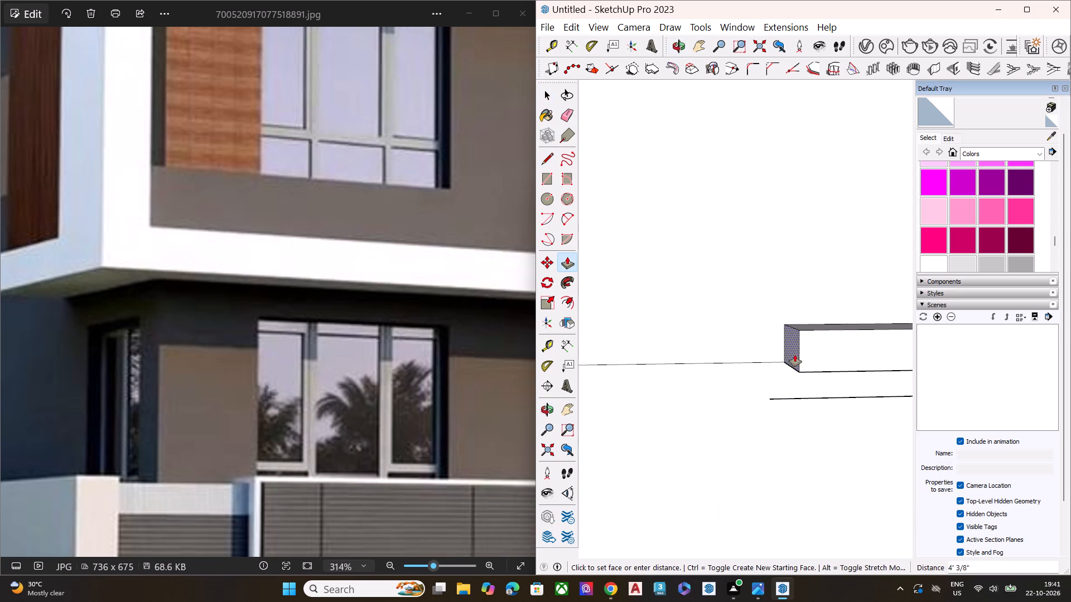
left_click(795, 355)
key("space")
Extend the end of the frame's upper band on the side wall with Push/Pull to align with the lower band's end.
scroll(715, 332, "down", 7)
scroll(783, 334, "down", 10)
scroll(772, 221, "up", 5)
scroll(779, 285, "up", 1)
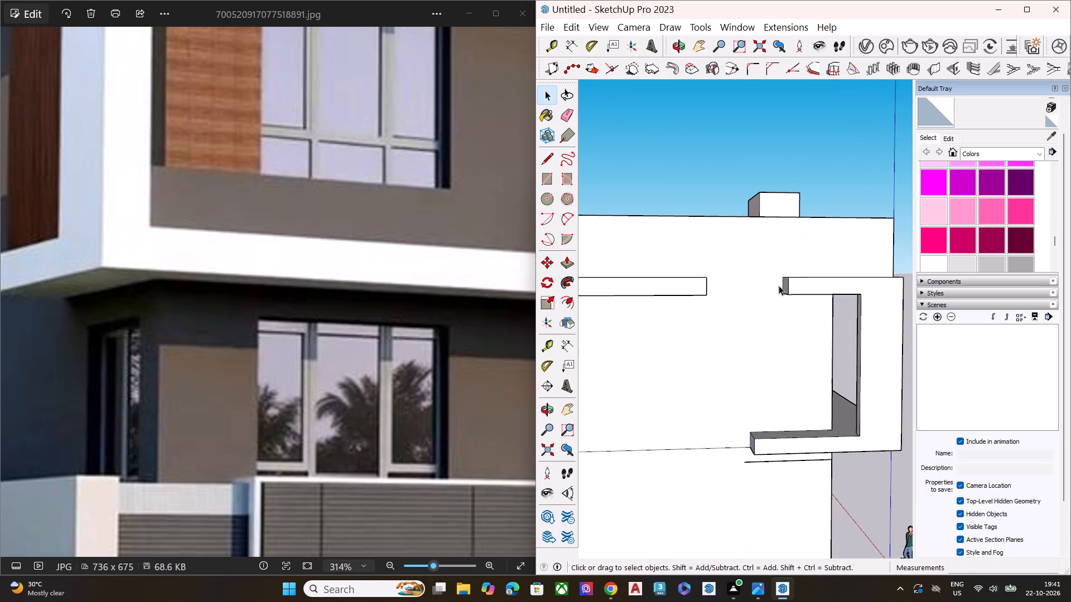
scroll(779, 285, "up", 1)
scroll(779, 285, "down", 1)
scroll(779, 285, "up", 2)
left_click(785, 285)
key("p")
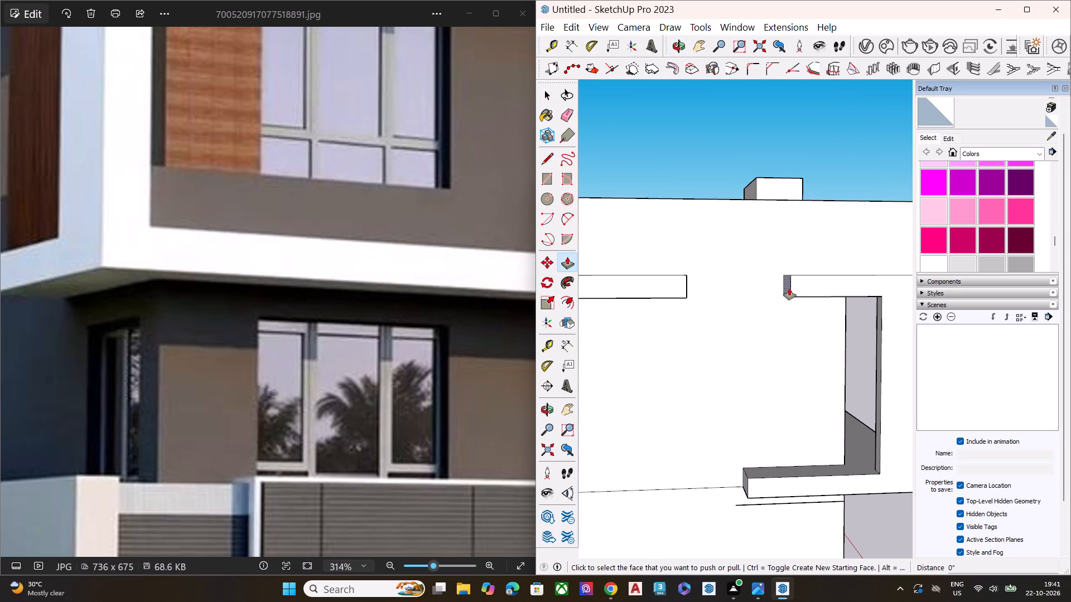
left_click(789, 288)
left_click(747, 478)
key("space")
scroll(722, 286, "down", 5)
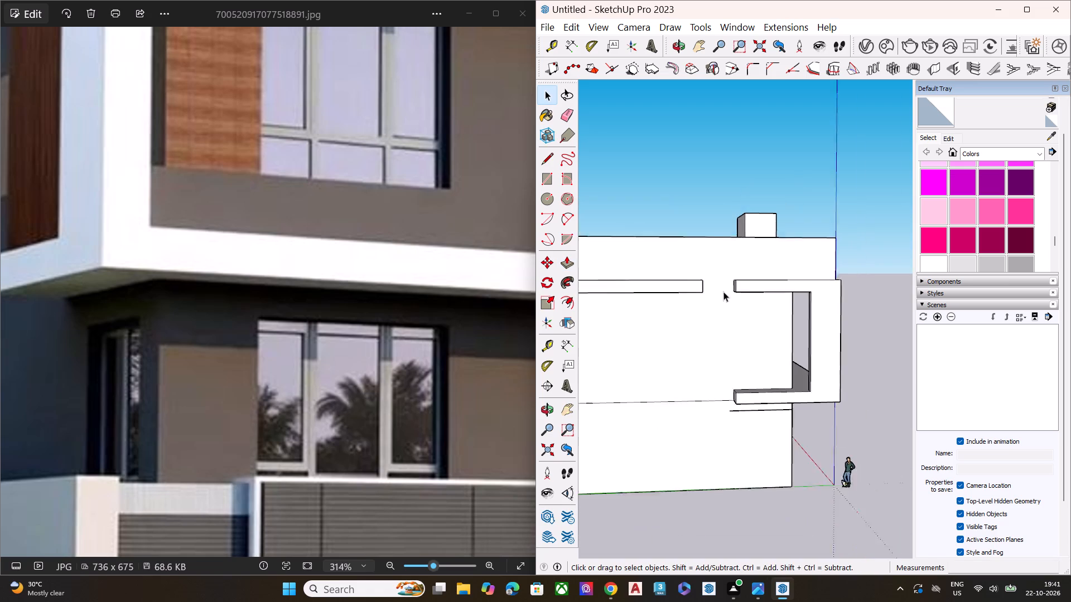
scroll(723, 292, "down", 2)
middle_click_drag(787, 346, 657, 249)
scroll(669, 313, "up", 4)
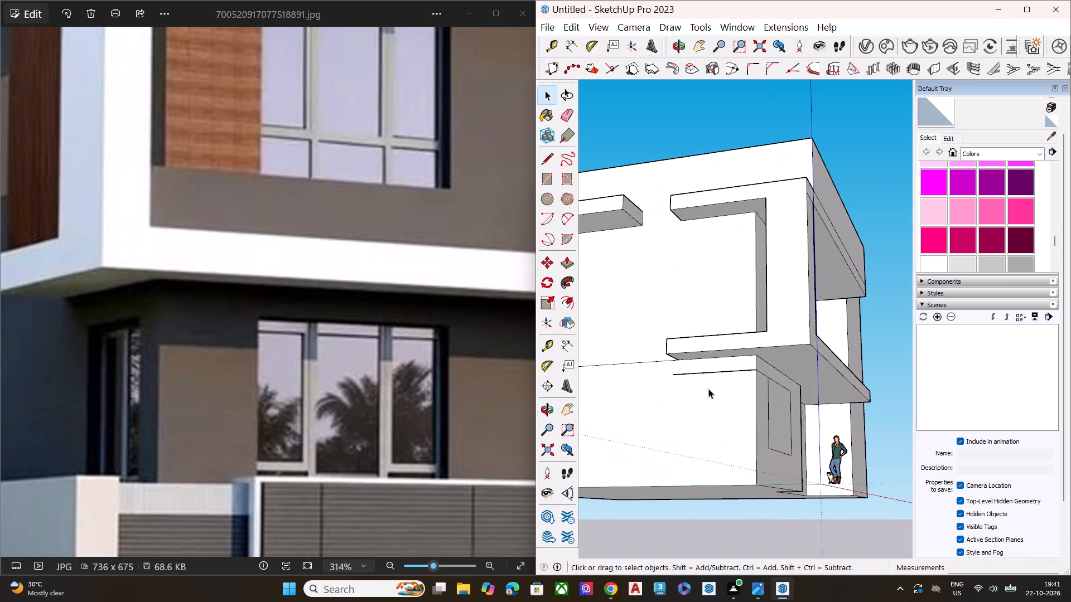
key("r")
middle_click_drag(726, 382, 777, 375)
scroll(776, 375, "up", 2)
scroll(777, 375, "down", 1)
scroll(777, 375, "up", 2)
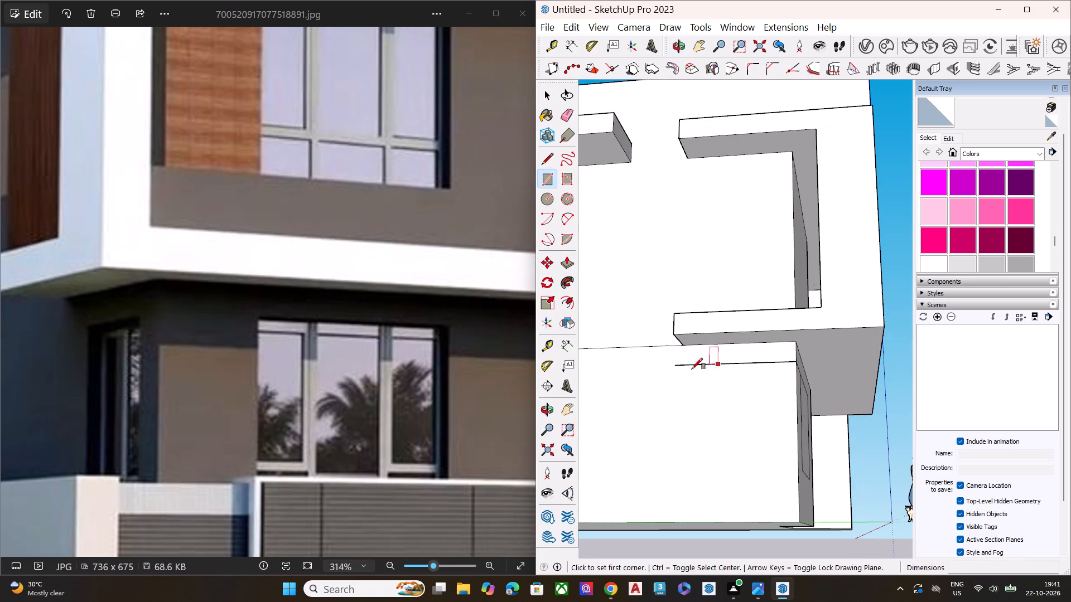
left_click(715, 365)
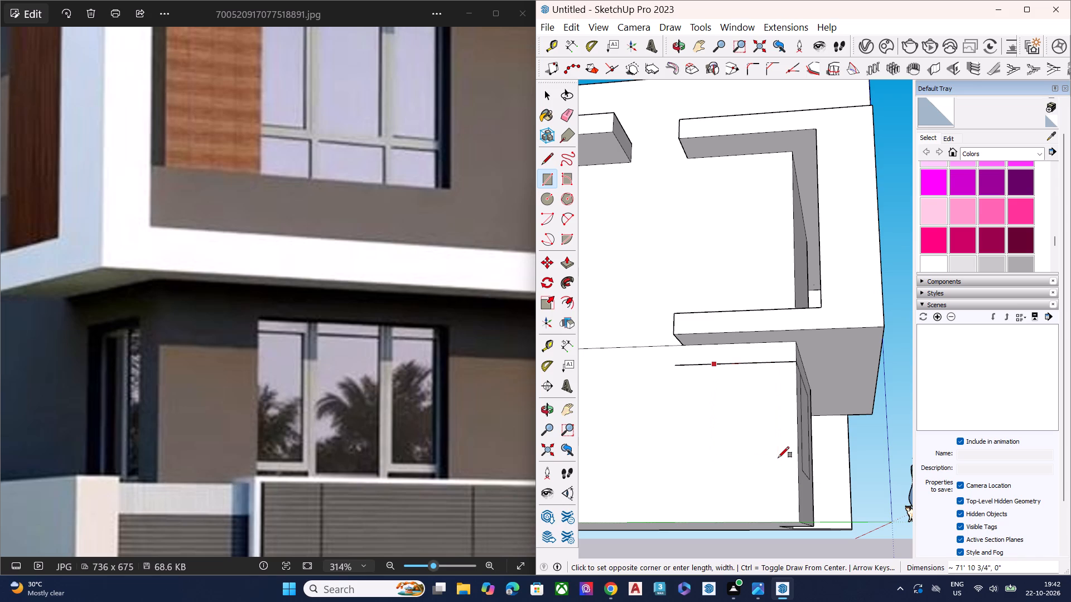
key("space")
Draw a guide line from the front window's bottom corner to the wall corner and continue it along the side wall.
middle_click_drag(789, 463, 789, 505)
scroll(789, 505, "up", 4)
scroll(797, 502, "down", 2)
scroll(797, 502, "up", 2)
middle_click_drag(797, 502, 743, 520)
key("l")
left_click(787, 499)
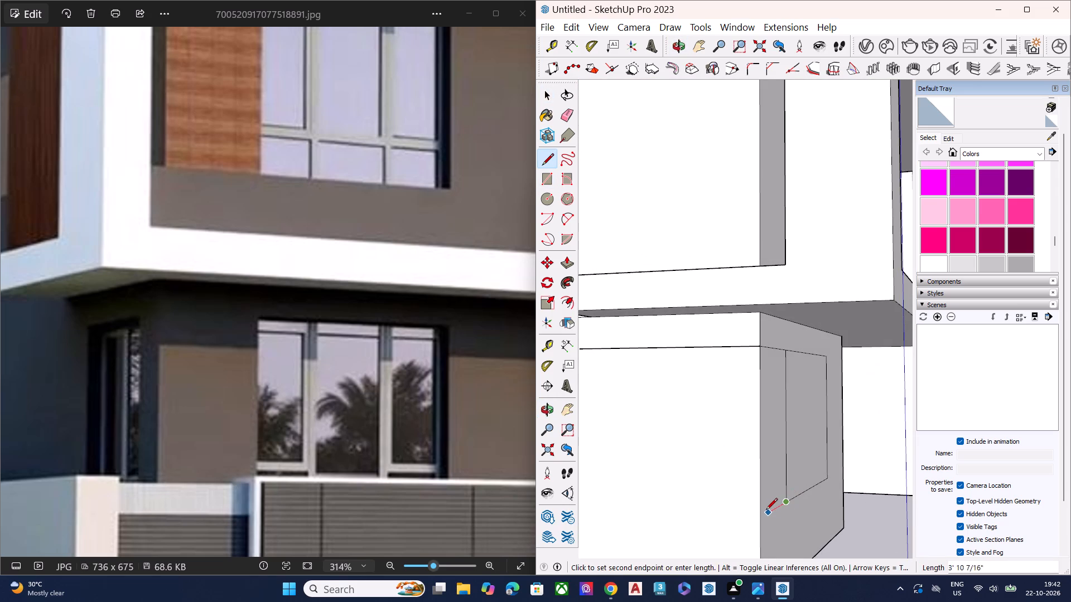
left_click(762, 514)
left_click(761, 520)
scroll(706, 509, "down", 4)
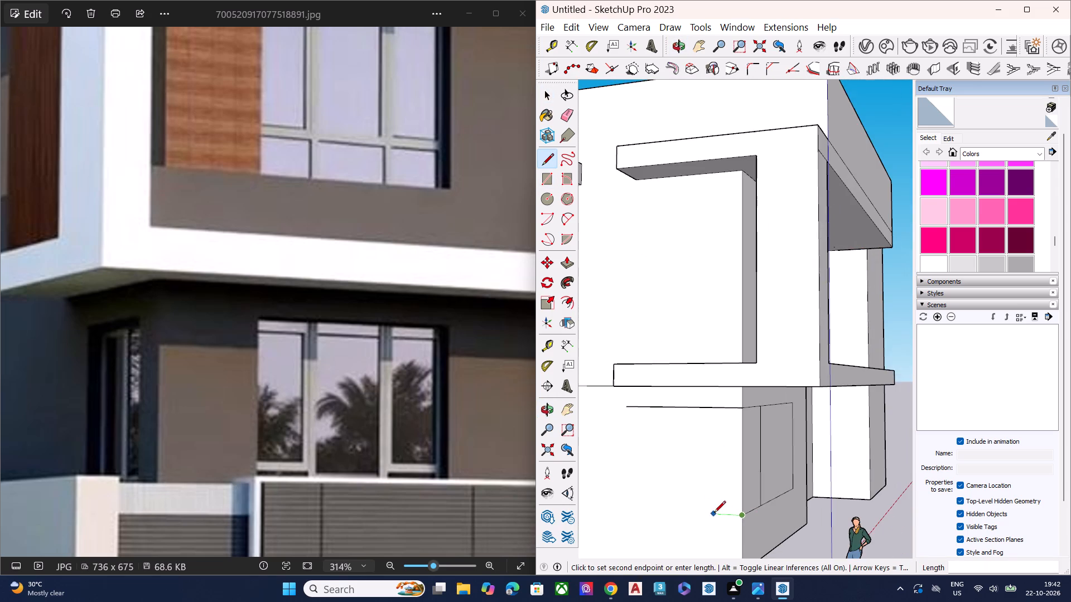
scroll(714, 513, "down", 8)
left_click(656, 506)
key("space")
Draw a side-wall window rectangle about 9' high and 5.5' wide between the two horizontal guide lines.
middle_click_drag(697, 498, 727, 491)
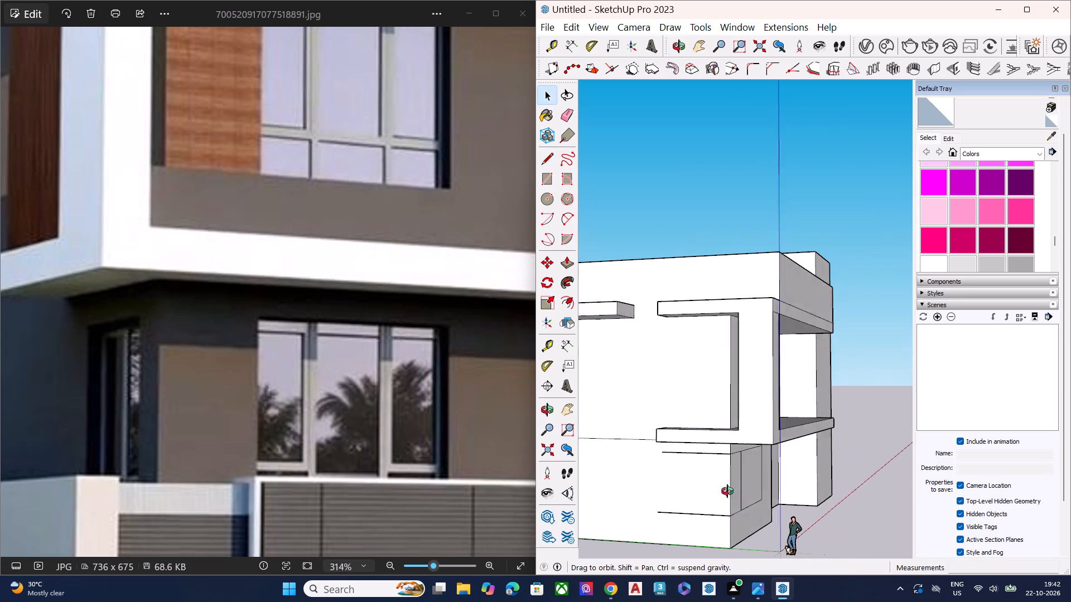
middle_click_drag(727, 491, 789, 468)
scroll(776, 474, "up", 5)
key("r")
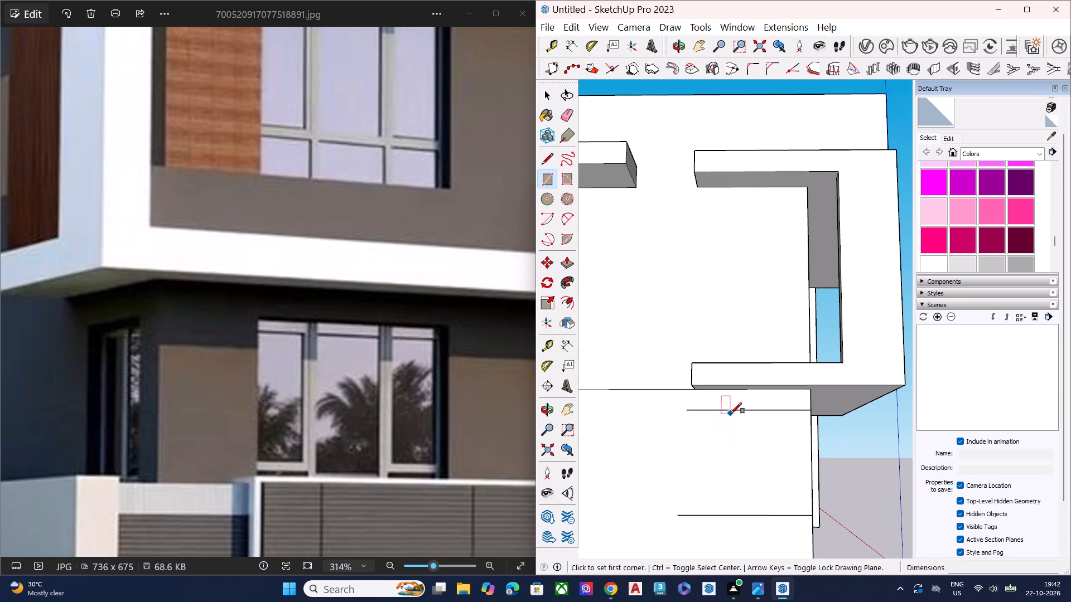
left_click(732, 409)
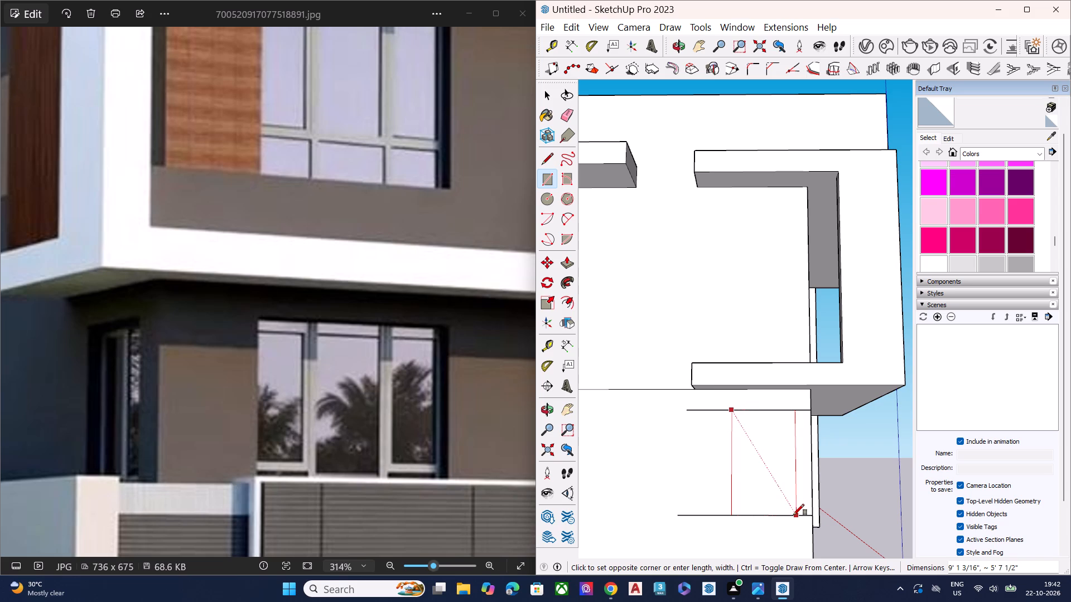
left_click(793, 515)
key("space")
Erase the leftover guide-line segments on both sides of the side-wall window rectangle.
middle_click_drag(863, 465, 850, 488)
key("e")
left_click(710, 429)
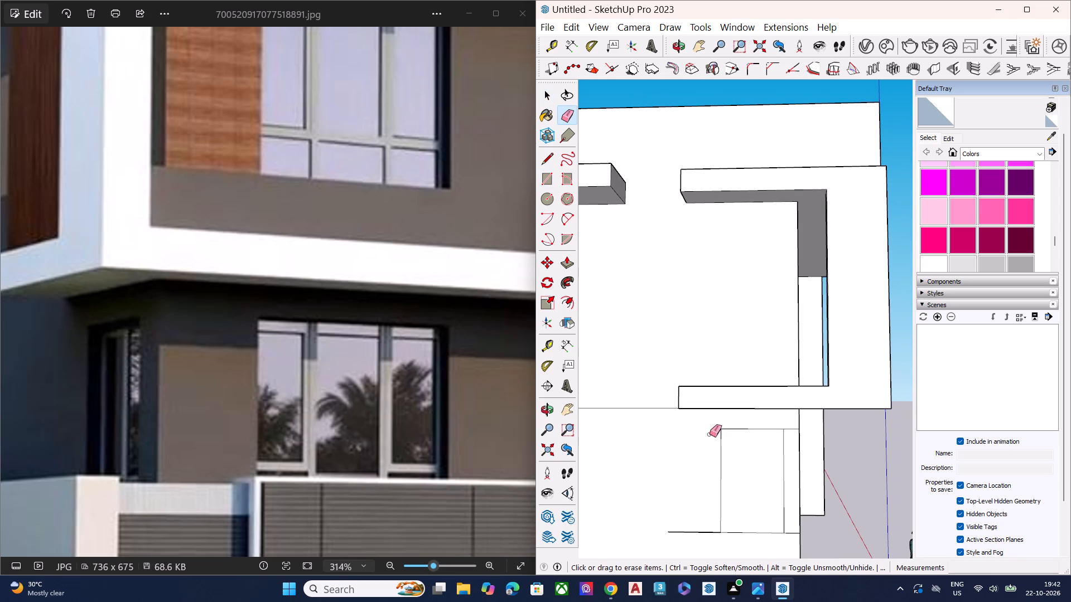
left_click(700, 532)
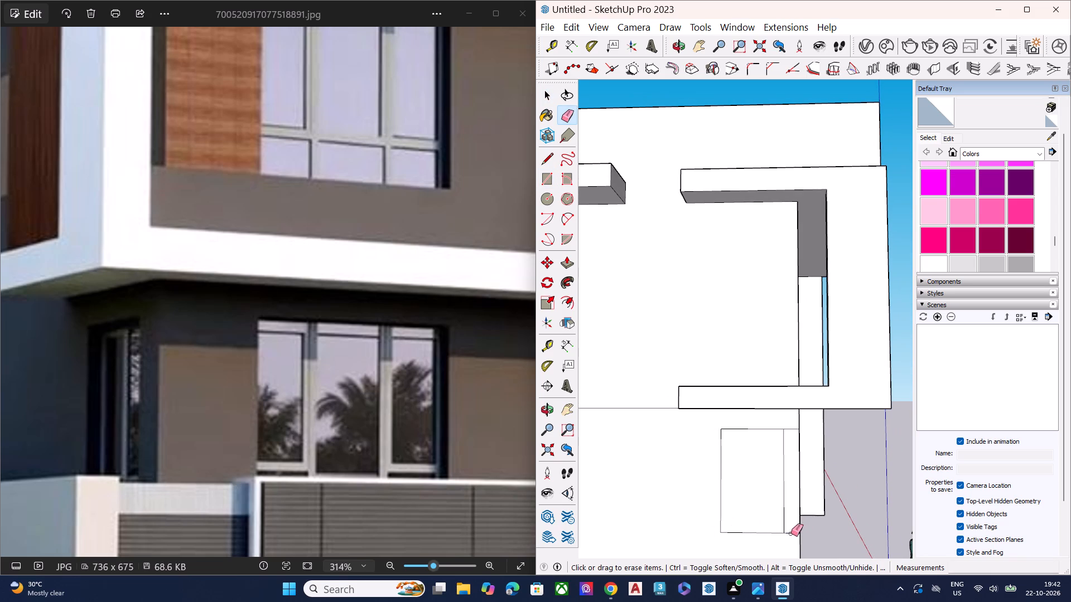
left_click(791, 533)
left_click(792, 428)
Erase the top and bottom guide-line segments between the front window and the wall corner.
middle_click_drag(790, 451, 624, 452)
scroll(629, 446, "up", 4)
scroll(659, 437, "down", 1)
scroll(664, 436, "up", 2)
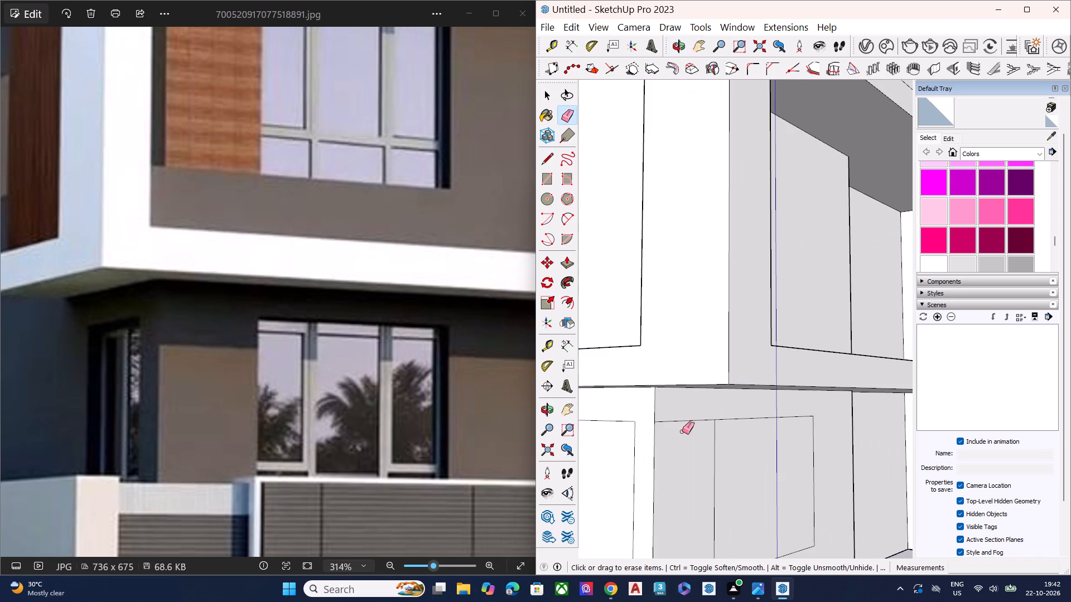
left_click(682, 421)
scroll(679, 426, "down", 1)
scroll(681, 424, "up", 3)
scroll(687, 417, "down", 3)
scroll(691, 388, "up", 1)
scroll(692, 388, "down", 3)
scroll(693, 388, "up", 2)
scroll(696, 389, "down", 1)
scroll(707, 535, "up", 1)
scroll(706, 541, "down", 1)
scroll(706, 541, "up", 1)
scroll(706, 542, "down", 1)
scroll(705, 543, "up", 2)
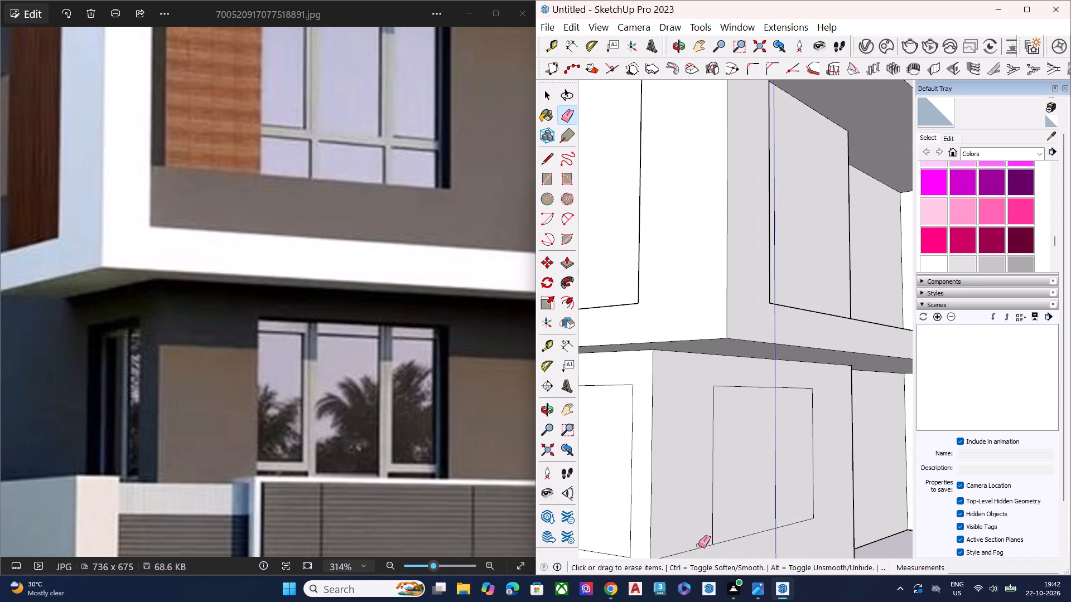
left_click(697, 548)
scroll(712, 465, "down", 6)
key("space")
Examine the ground-floor window outlines on the front and side walls within the whole facade.
middle_click_drag(782, 462, 599, 470)
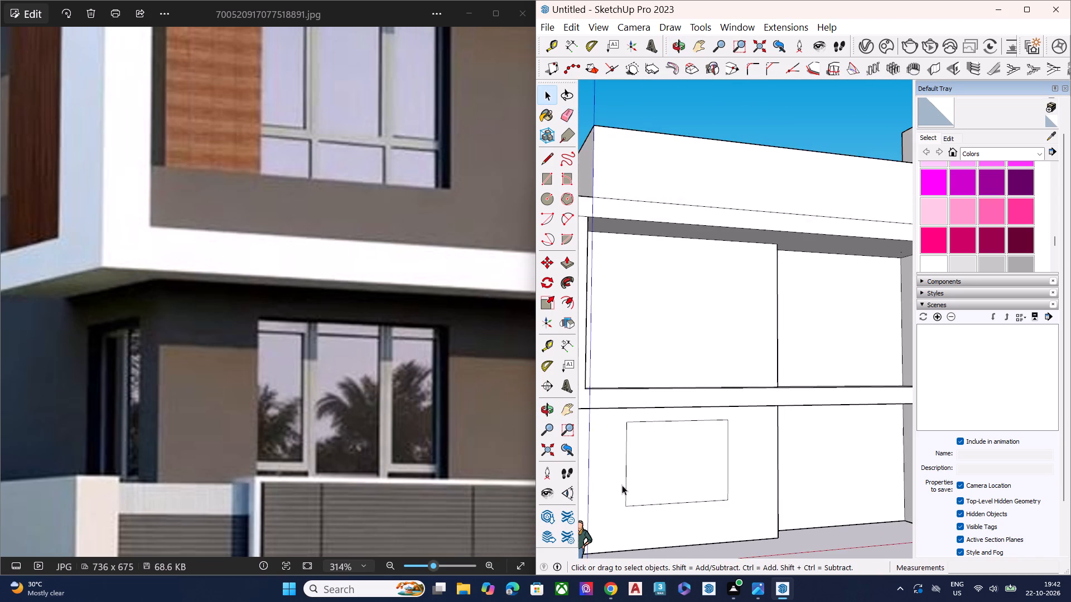
scroll(630, 490, "up", 7)
scroll(706, 453, "down", 3)
scroll(692, 455, "up", 1)
scroll(692, 455, "down", 4)
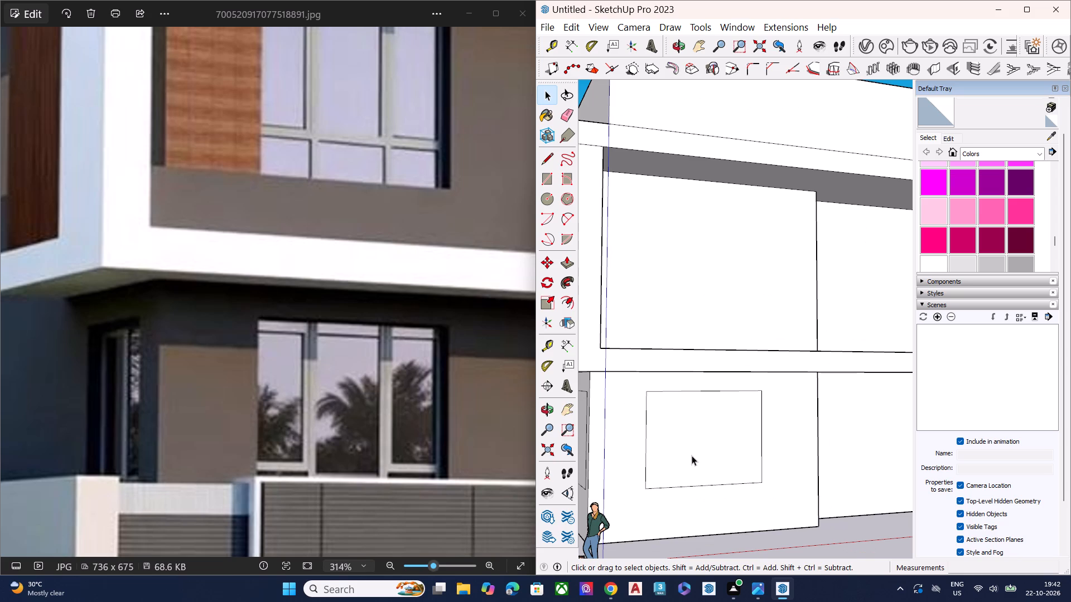
scroll(718, 349, "down", 5)
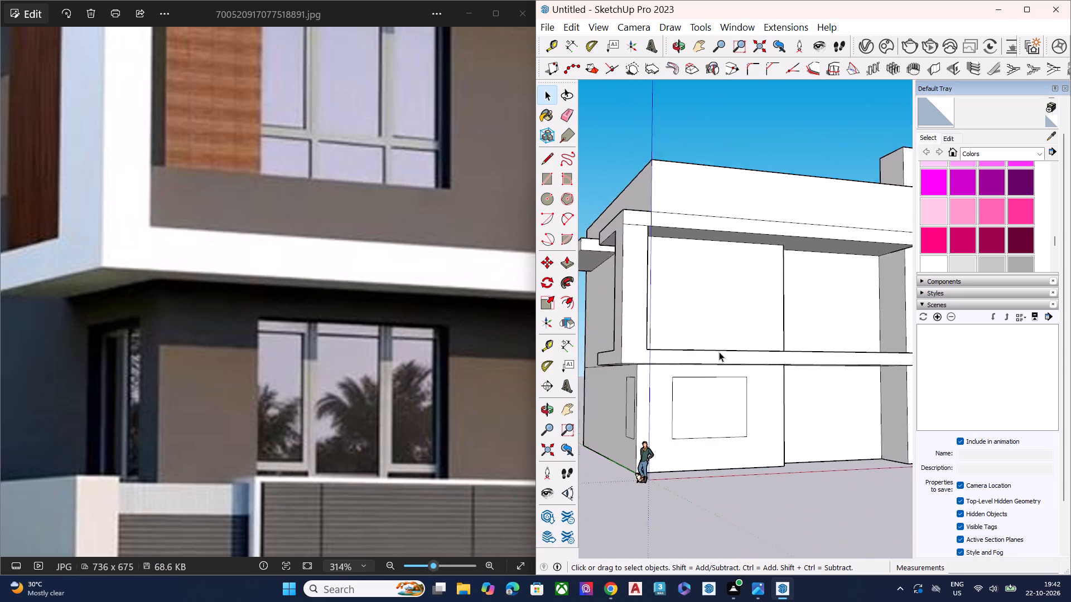
scroll(719, 352, "down", 2)
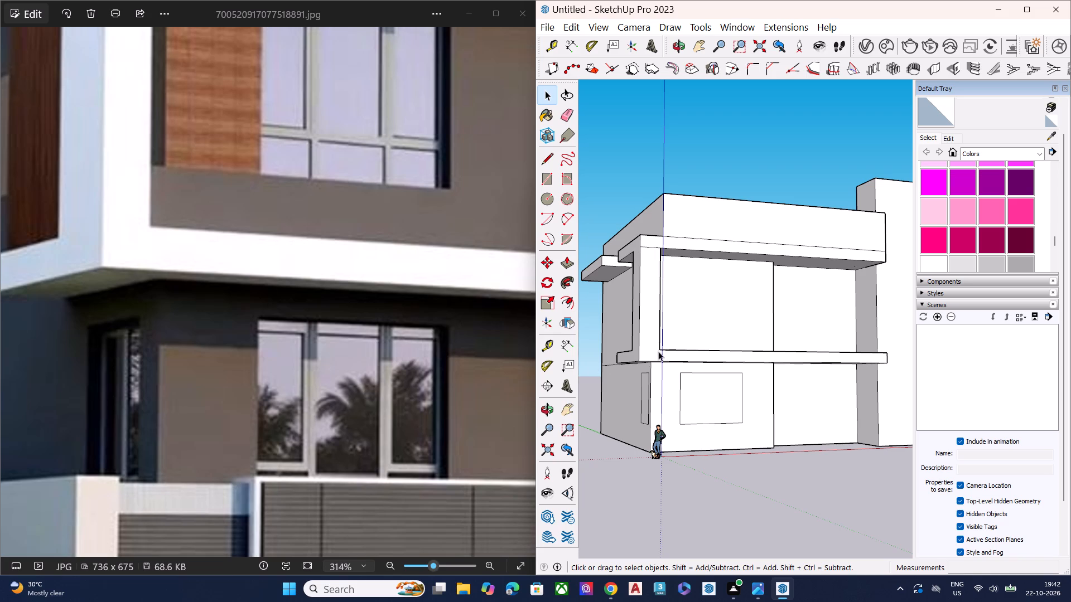
Examine the whole model from several angles against the full reference photo.
scroll(659, 351, "down", 5)
middle_click_drag(669, 384, 739, 381)
scroll(426, 371, "up", 1)
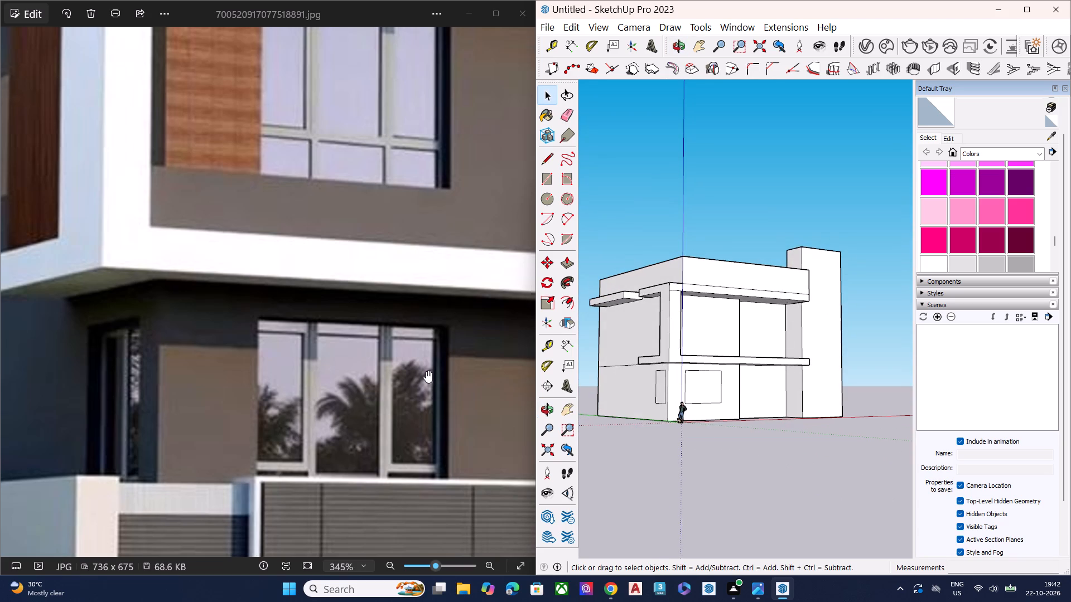
scroll(426, 371, "up", 1)
scroll(424, 373, "down", 12)
middle_click_drag(764, 349, 729, 410)
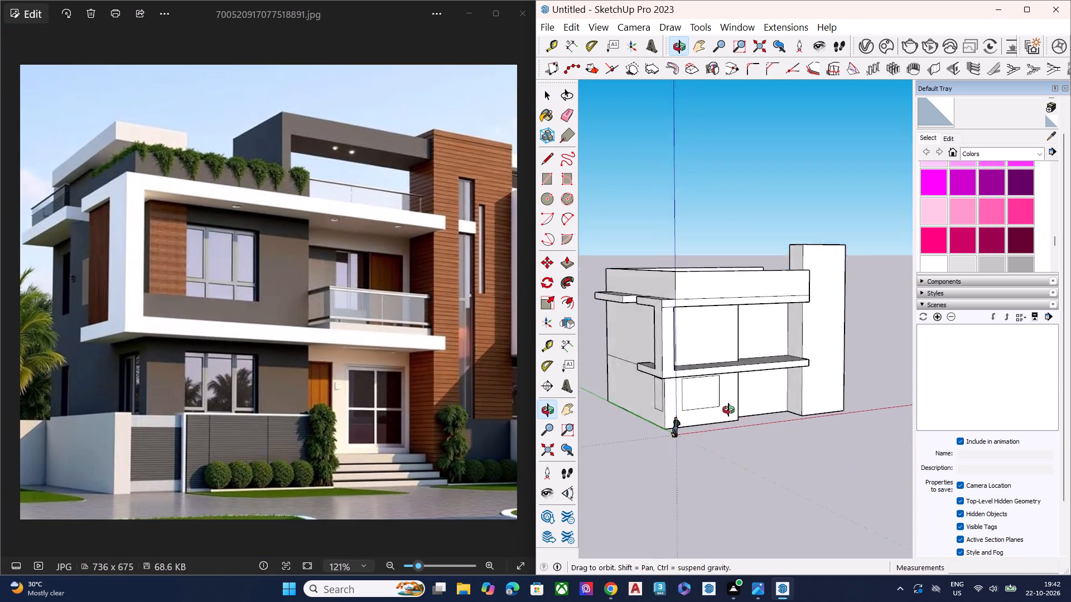
middle_click_drag(729, 410, 641, 421)
Copy the ground-floor front window rectangle about 17' 10" straight up onto the upper-floor front wall.
scroll(693, 367, "up", 3)
scroll(703, 360, "down", 3)
scroll(703, 360, "up", 3)
double_click(692, 403)
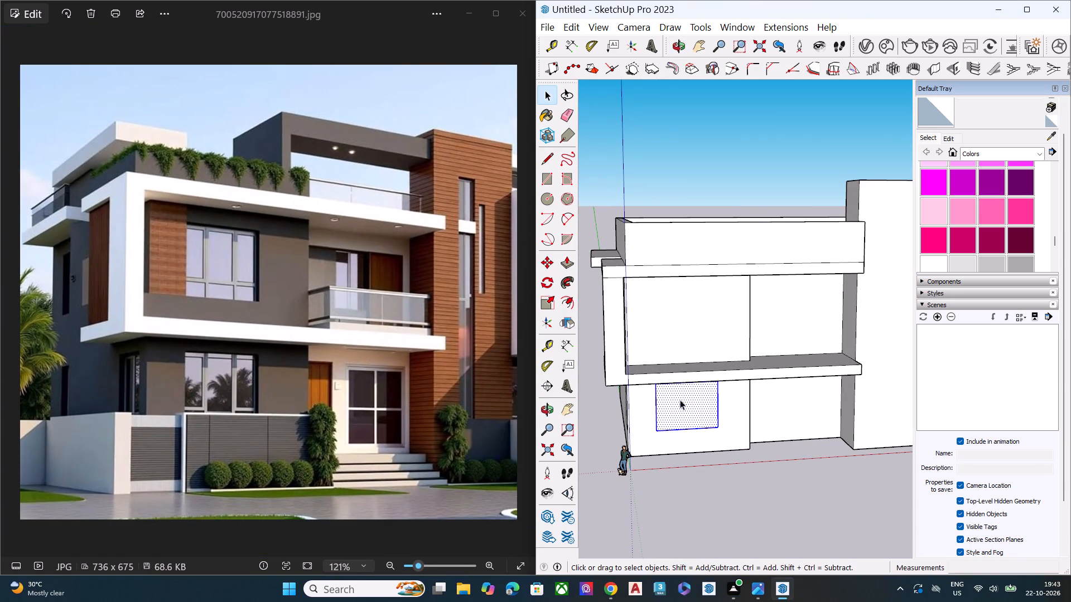
middle_click_drag(695, 324, 673, 276)
key("m")
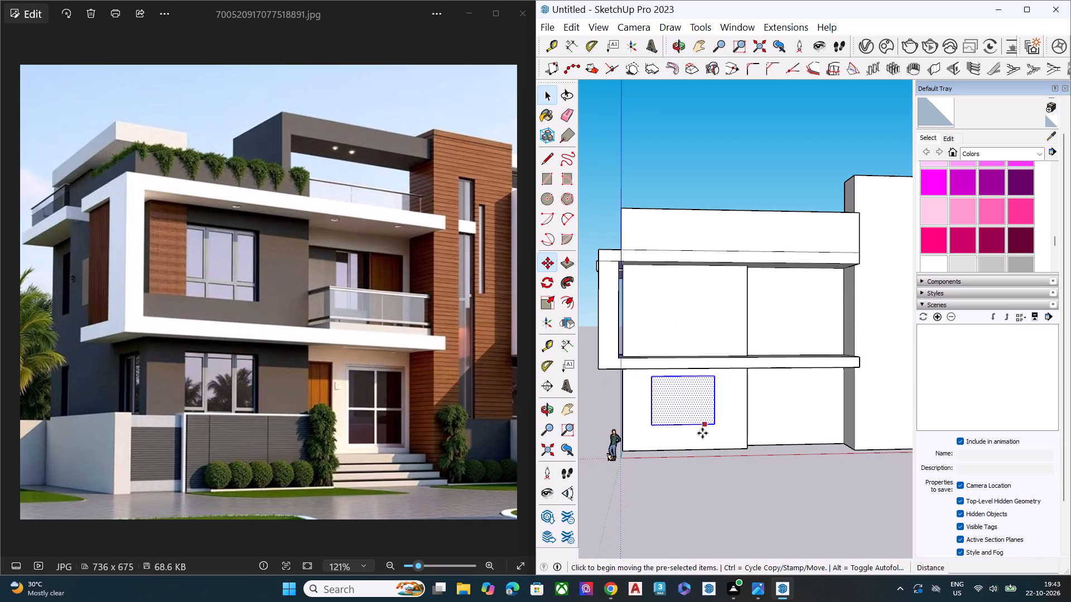
left_click(715, 426)
scroll(697, 332, "up", 2)
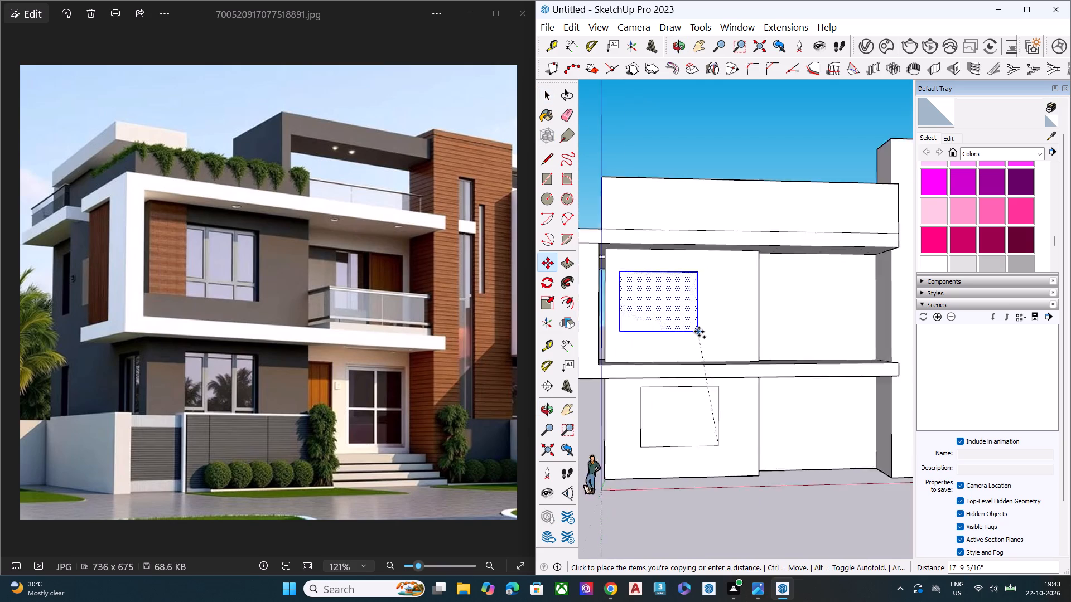
scroll(699, 332, "up", 7)
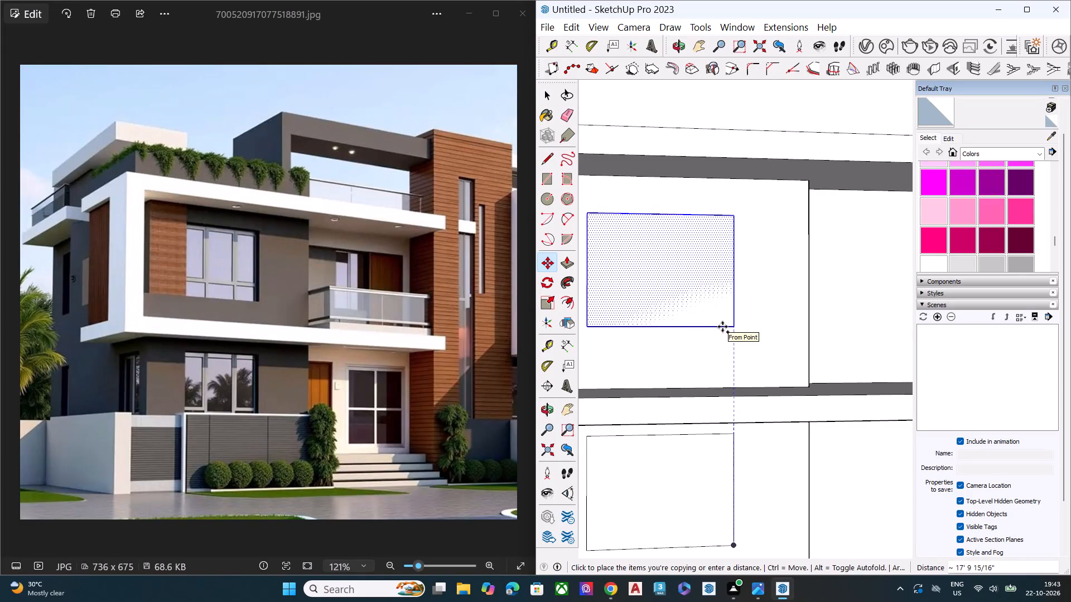
left_click(722, 327)
key("space")
scroll(739, 353, "down", 2)
scroll(739, 354, "up", 6)
scroll(739, 354, "down", 5)
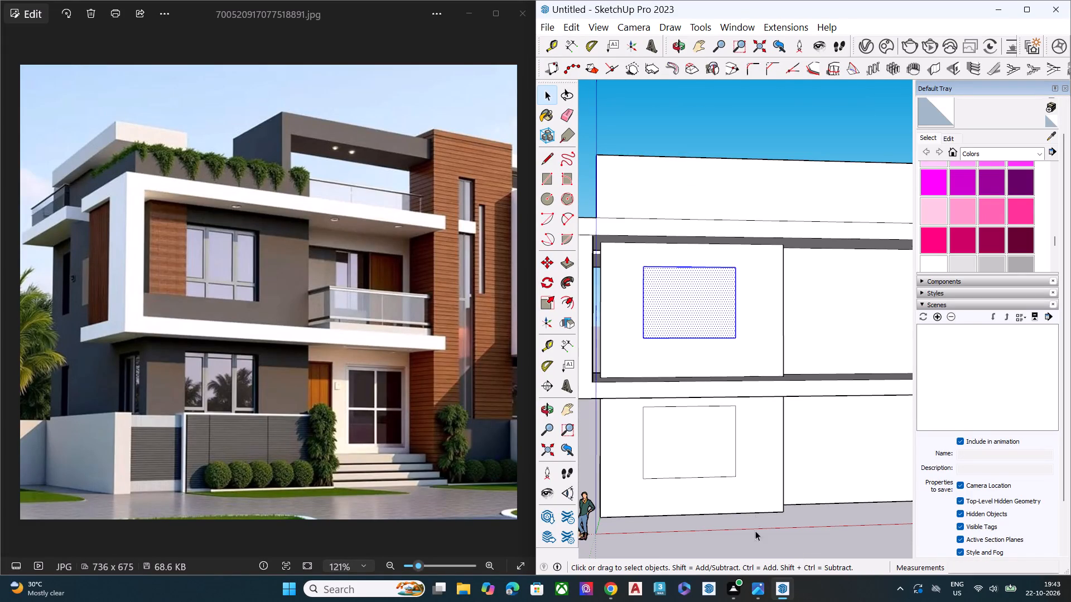
left_click(754, 540)
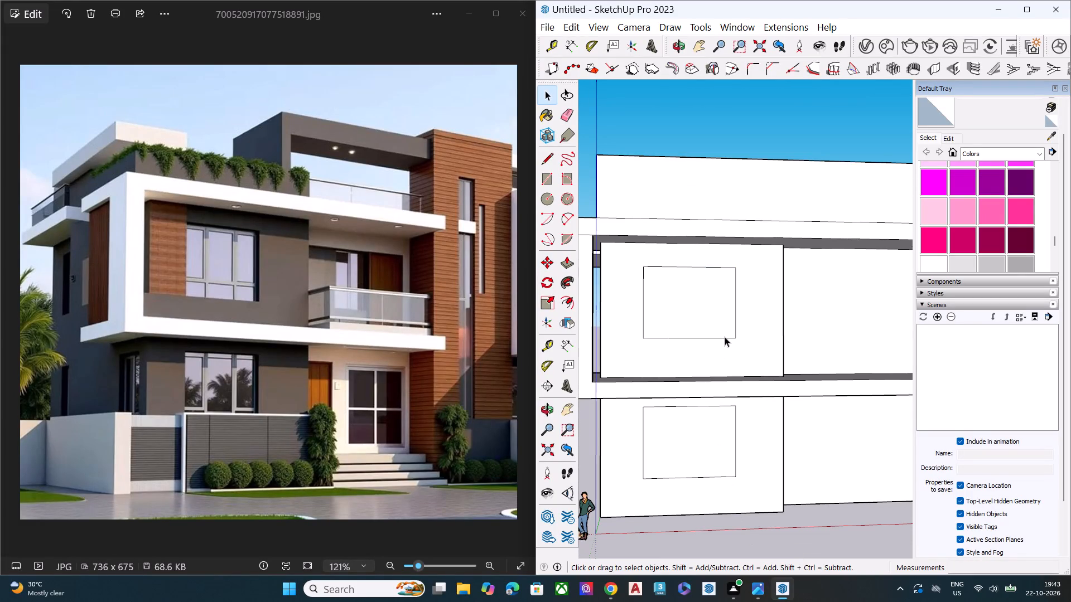
Scale the upper-floor window rectangle's width to 0.89, keeping the edge nearest the house corner fixed.
middle_click_drag(731, 369, 682, 368)
double_click(702, 310)
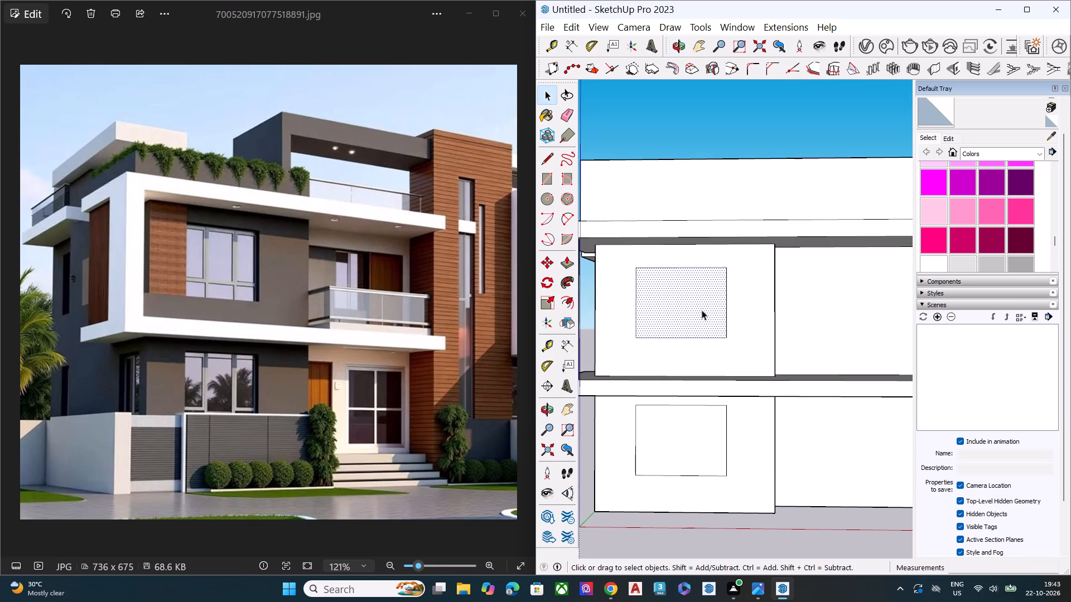
key("s")
left_click_drag(723, 303, 717, 303)
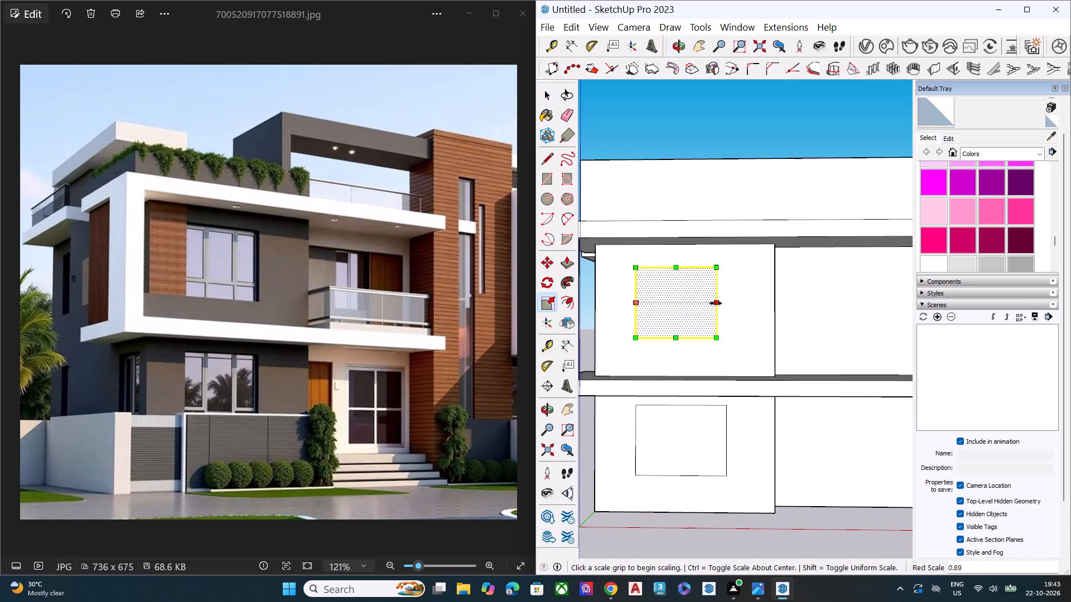
key("space")
Scale the ground-floor front window's width to 0.89, aligning its side edge with the upper-floor window.
double_click(702, 435)
key("s")
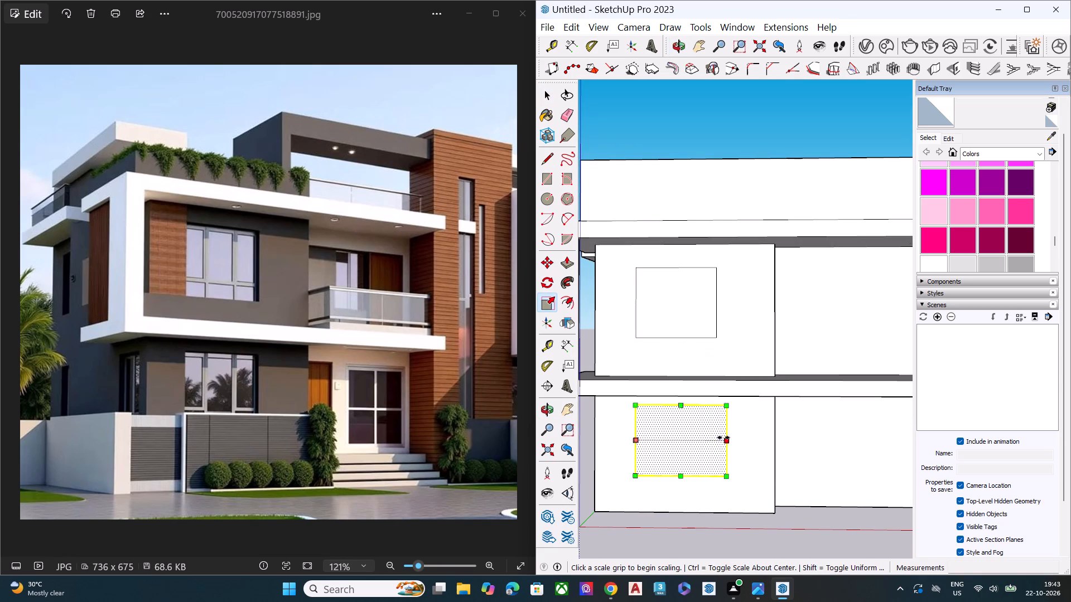
left_click(725, 438)
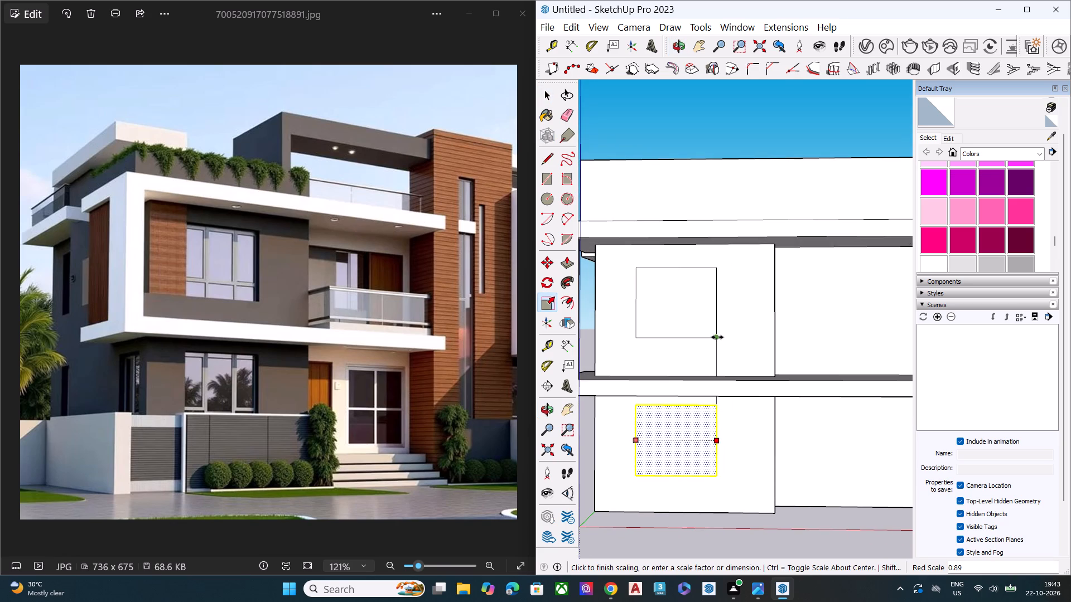
left_click(717, 337)
key("space")
left_click(679, 542)
Push the ground-floor front window face about 3' 3" into the wall to form a recess.
middle_click_drag(705, 379, 909, 366)
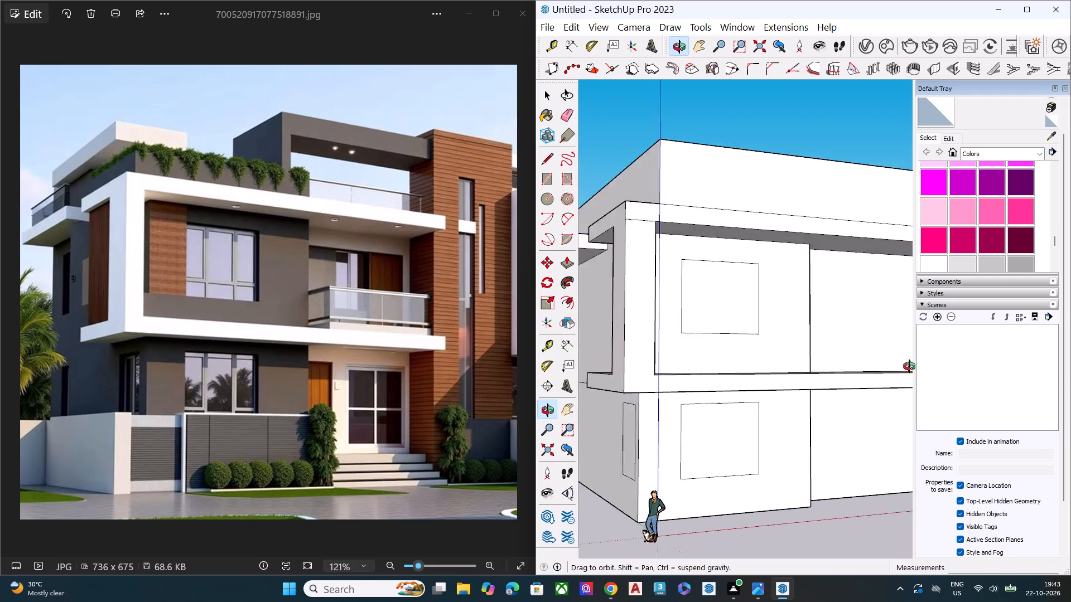
middle_click_drag(909, 366, 927, 367)
scroll(784, 443, "up", 4)
left_click(761, 433)
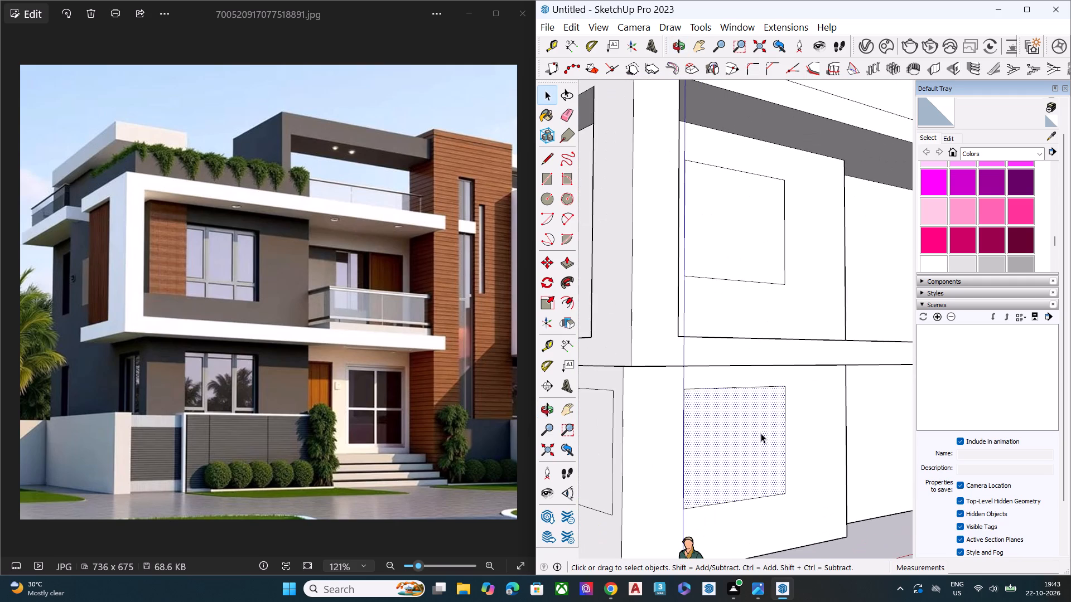
key("p")
left_click(761, 433)
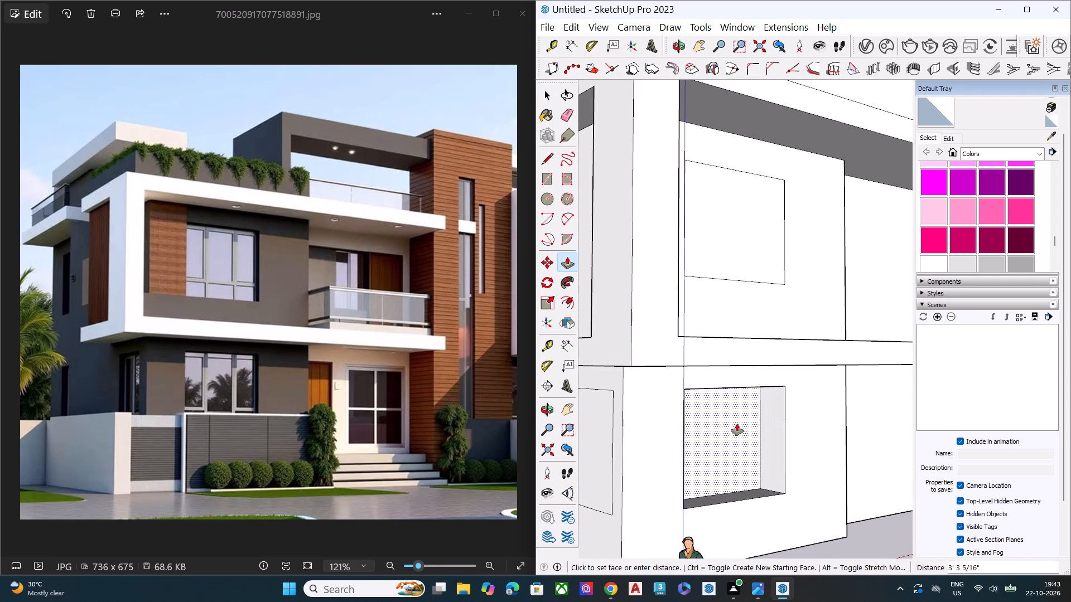
left_click(737, 424)
key("space")
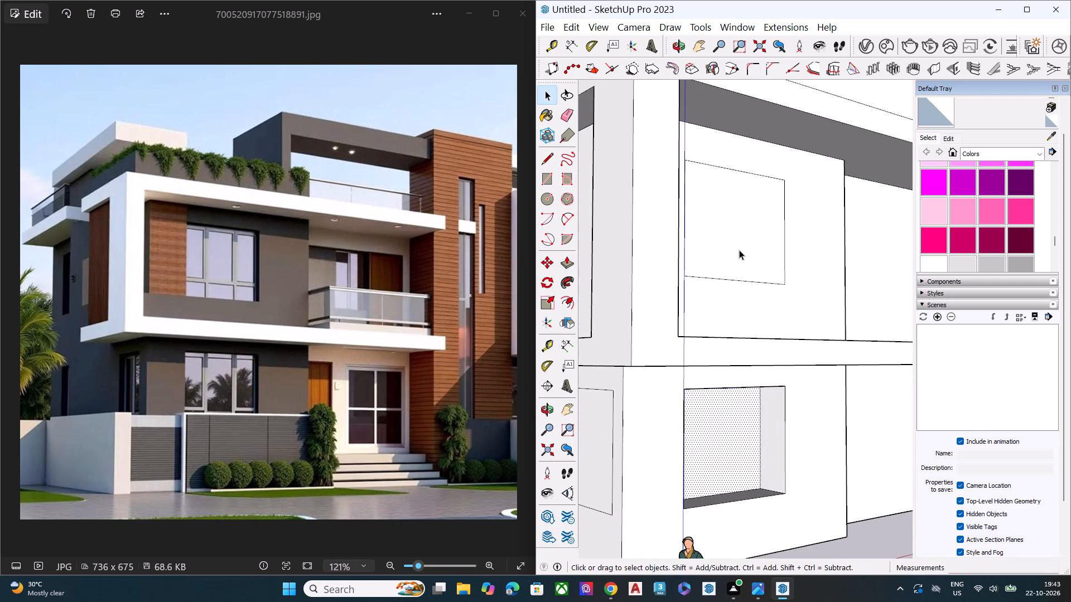
Push the upper-floor window face into the wall by the same depth as the ground-floor recess.
key("p")
key("space")
left_click(746, 234)
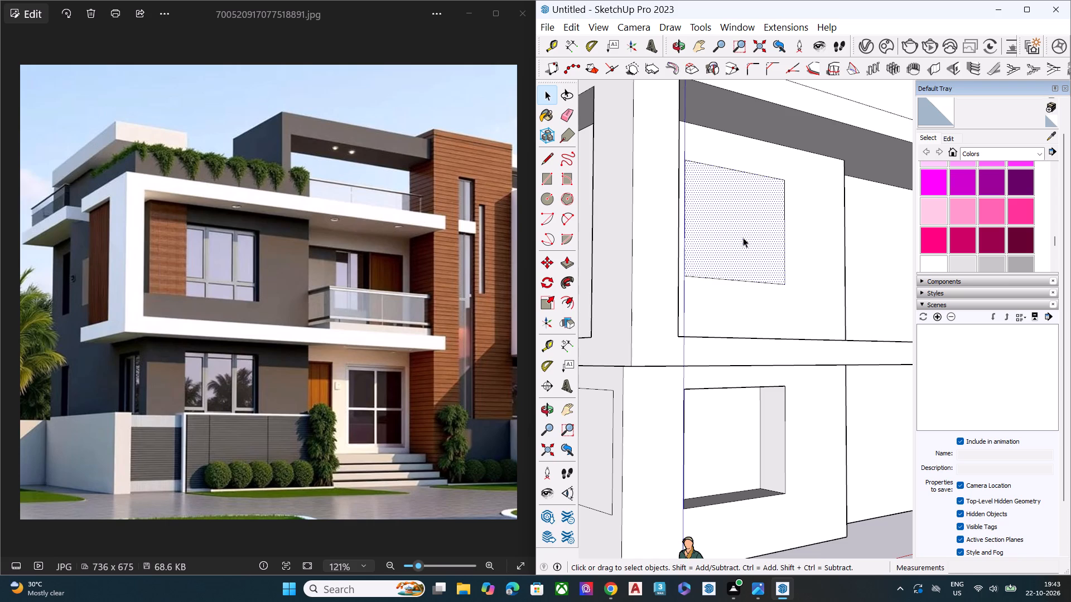
key("p")
double_click(743, 237)
key("space")
Examine the two recessed front windows and the balcony slab from several angles.
scroll(734, 289, "down", 2)
scroll(736, 296, "up", 1)
scroll(739, 301, "down", 5)
middle_click_drag(793, 320, 775, 403)
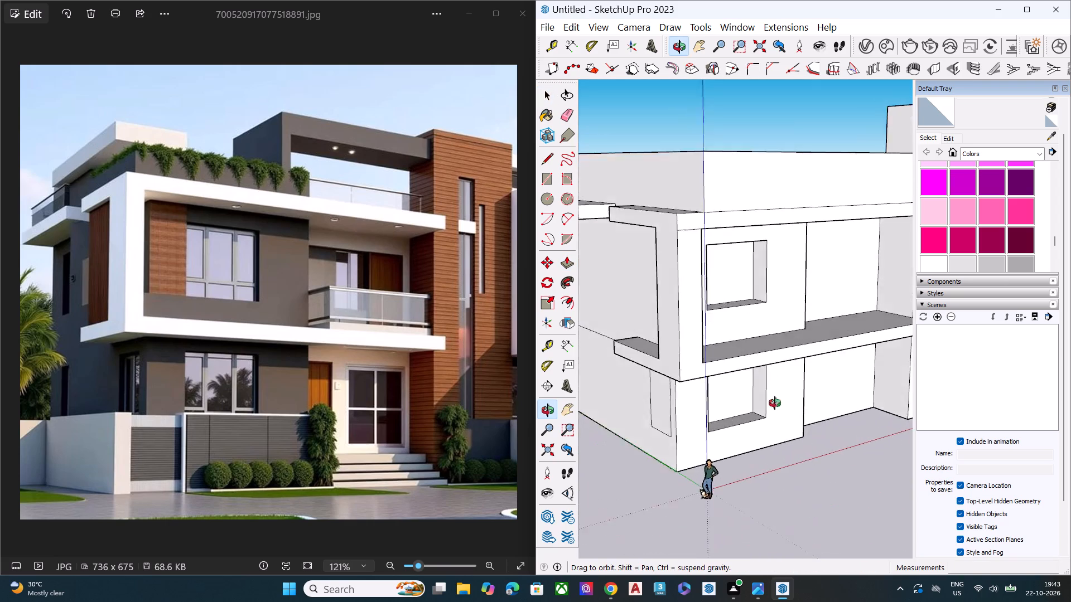
middle_click_drag(775, 403, 644, 440)
middle_click_drag(822, 323, 625, 373)
middle_click_drag(774, 368, 747, 401)
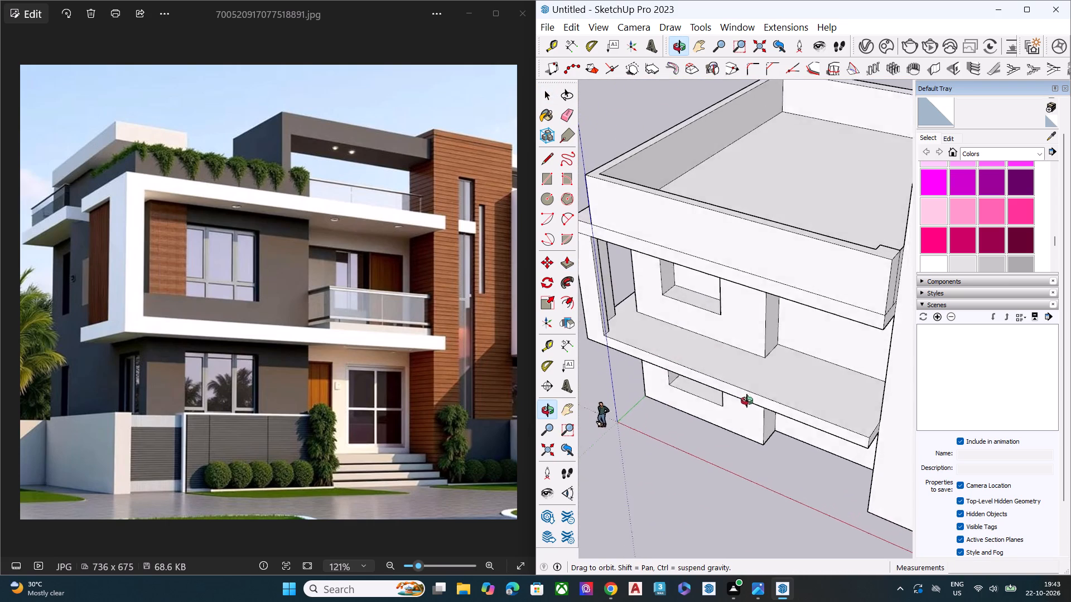
middle_click_drag(747, 401, 821, 419)
scroll(814, 419, "up", 2)
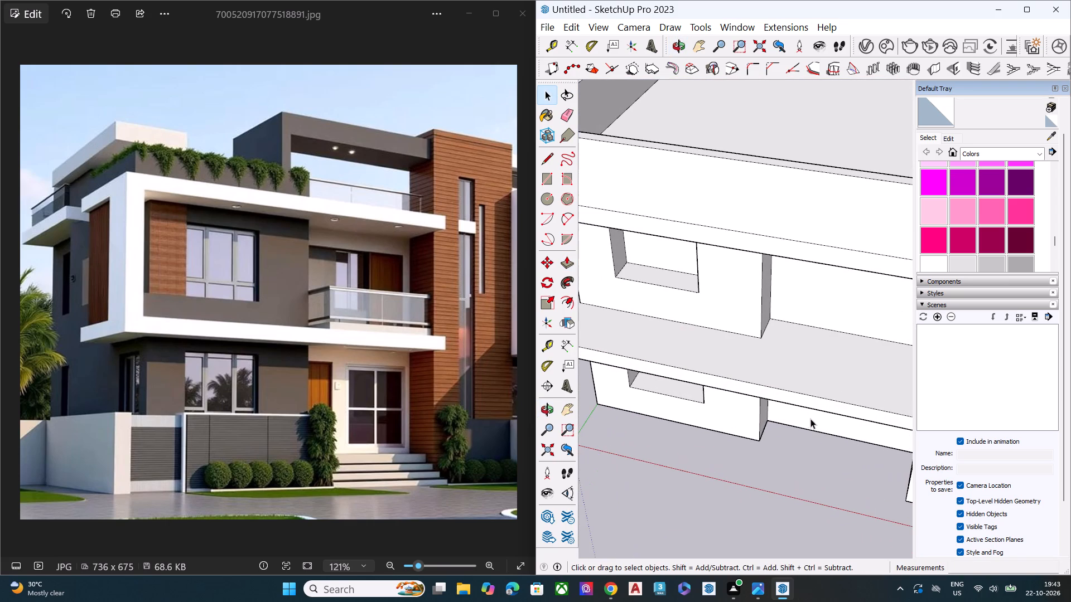
middle_click_drag(760, 402, 759, 386)
middle_click(759, 386)
middle_click_drag(763, 387, 776, 405)
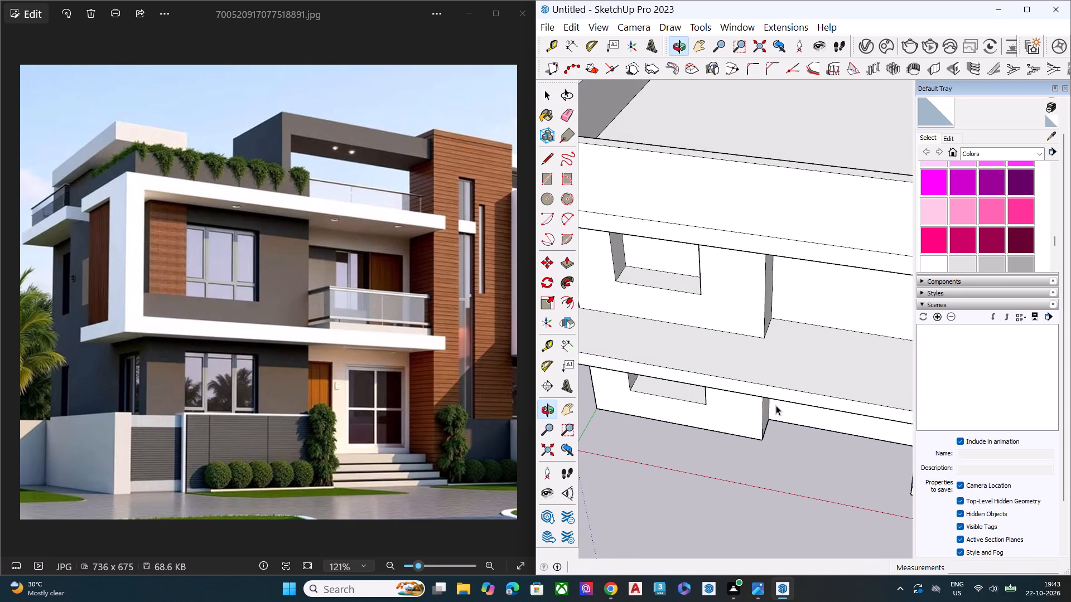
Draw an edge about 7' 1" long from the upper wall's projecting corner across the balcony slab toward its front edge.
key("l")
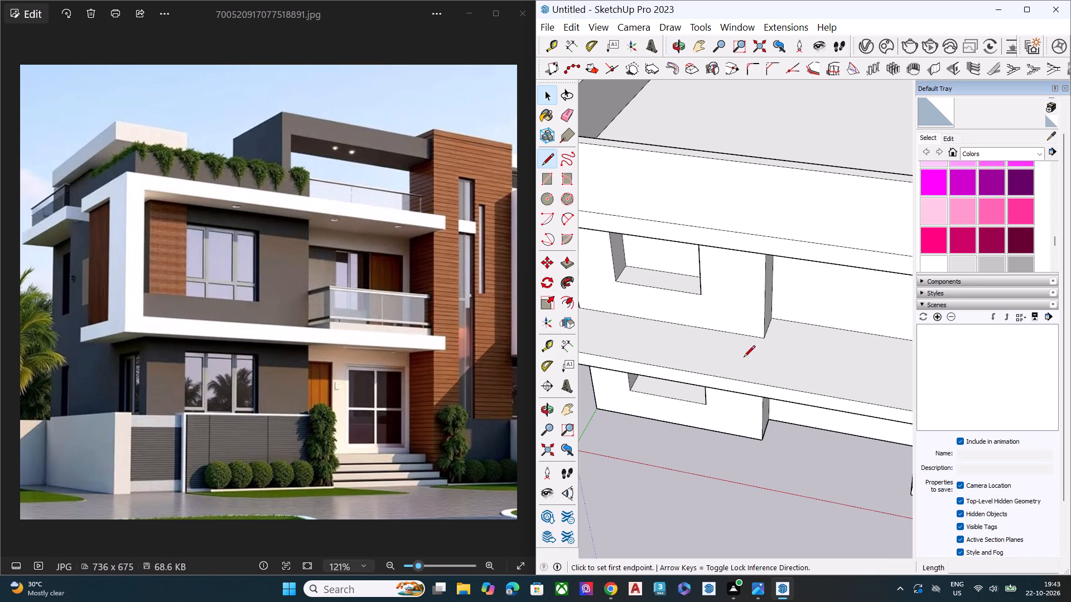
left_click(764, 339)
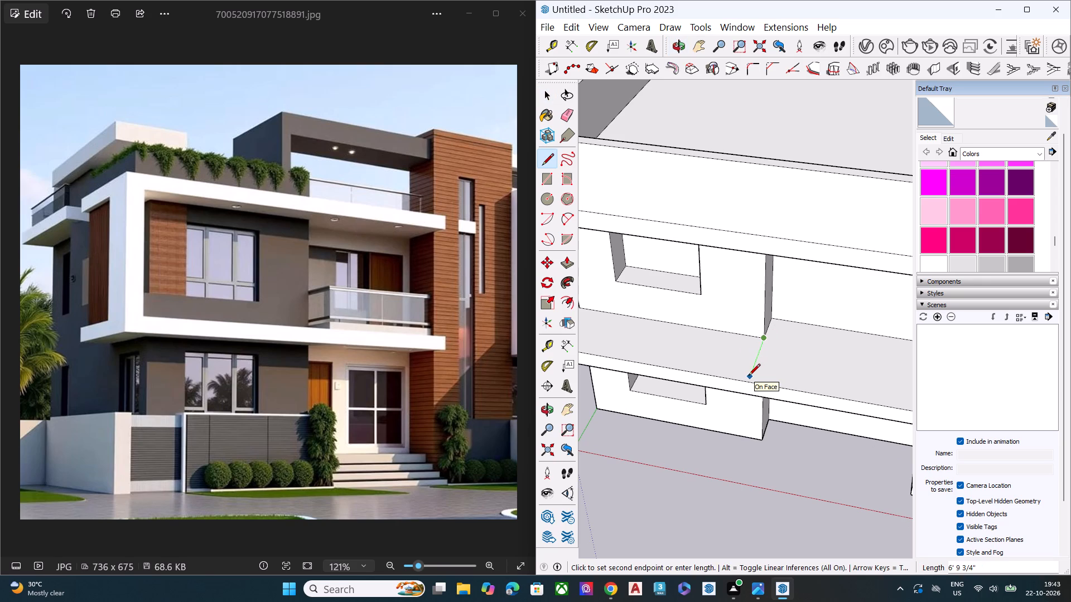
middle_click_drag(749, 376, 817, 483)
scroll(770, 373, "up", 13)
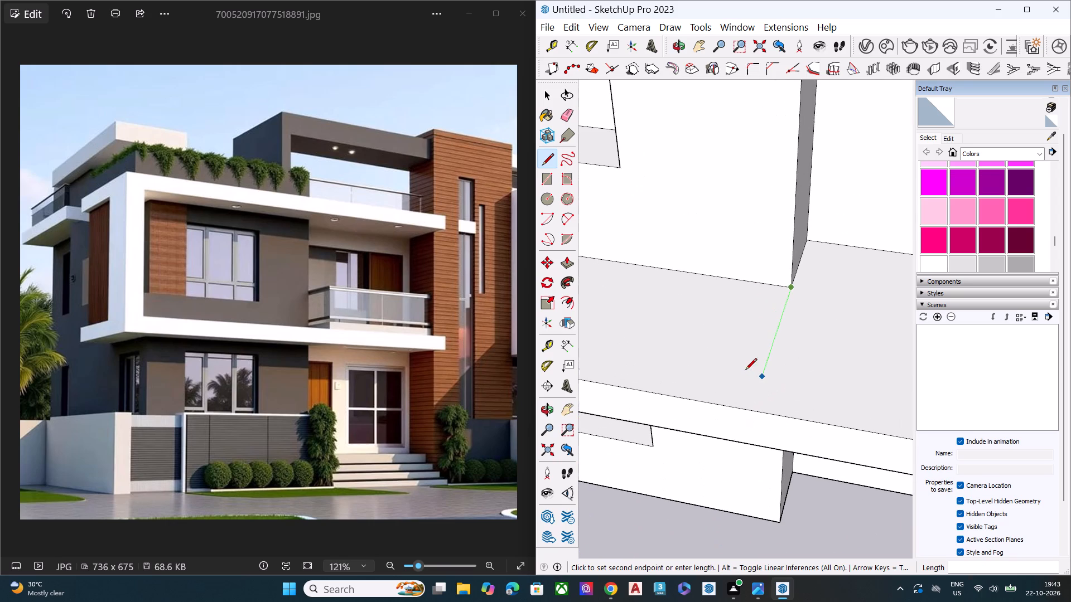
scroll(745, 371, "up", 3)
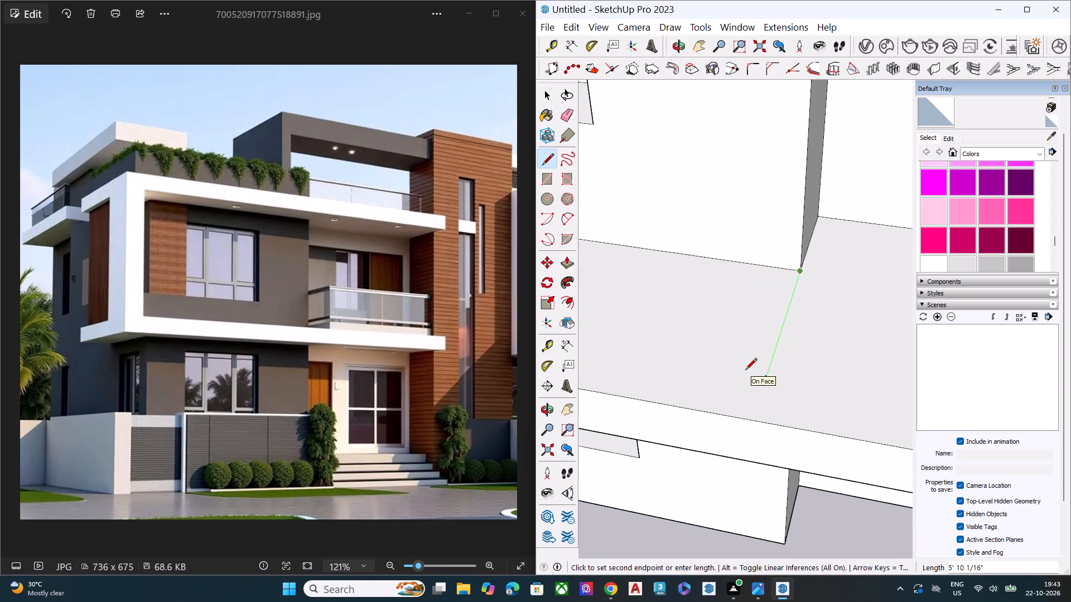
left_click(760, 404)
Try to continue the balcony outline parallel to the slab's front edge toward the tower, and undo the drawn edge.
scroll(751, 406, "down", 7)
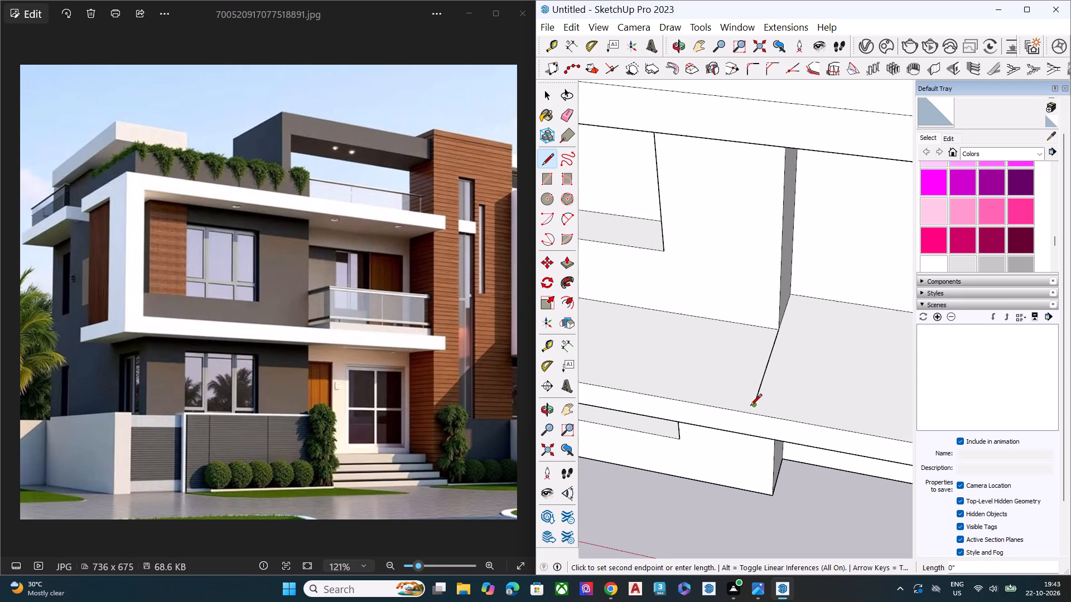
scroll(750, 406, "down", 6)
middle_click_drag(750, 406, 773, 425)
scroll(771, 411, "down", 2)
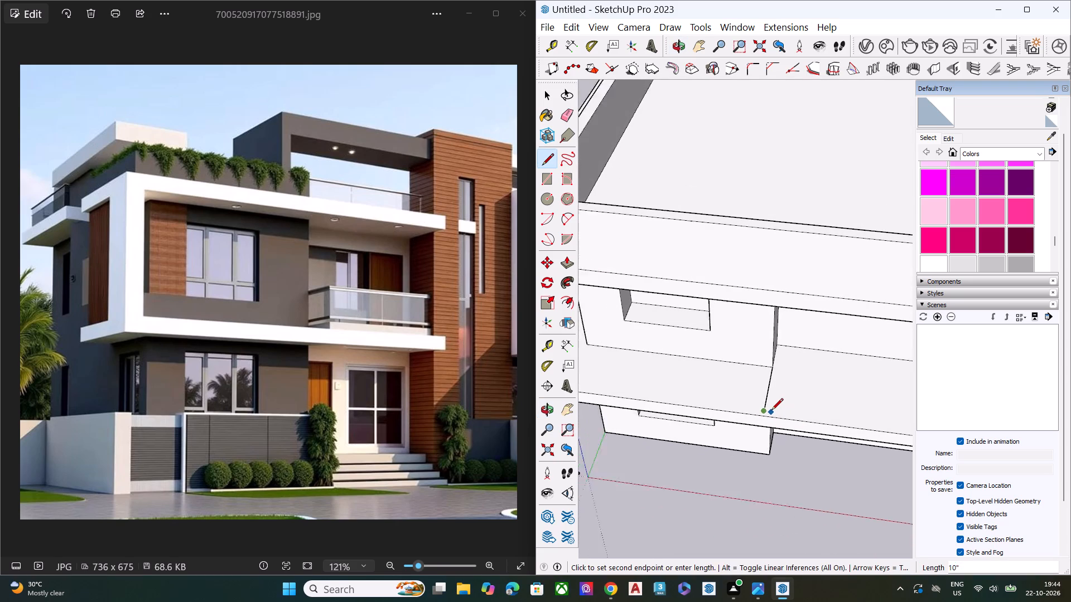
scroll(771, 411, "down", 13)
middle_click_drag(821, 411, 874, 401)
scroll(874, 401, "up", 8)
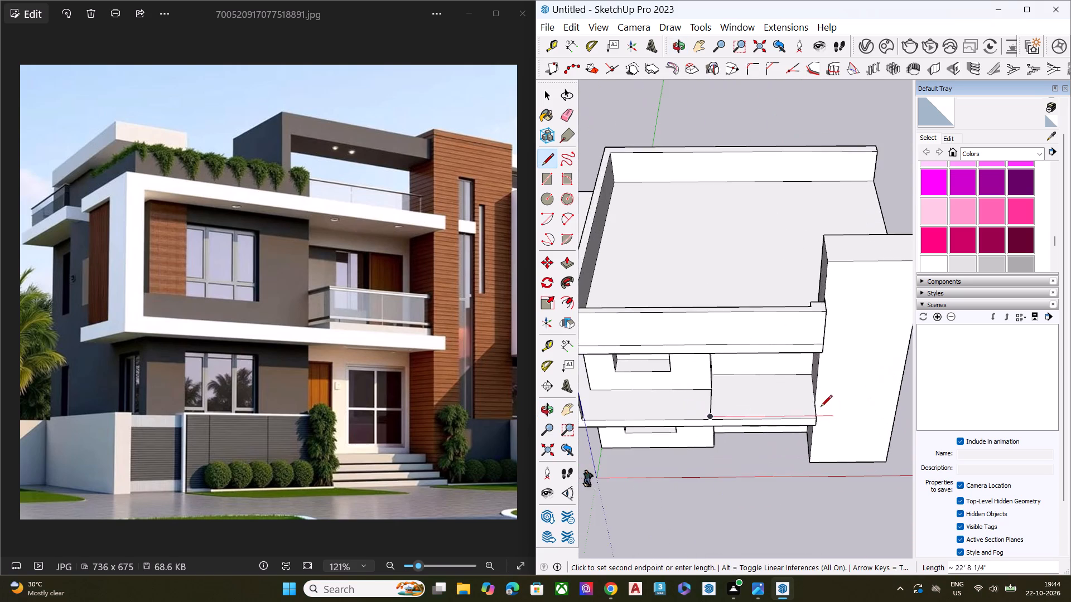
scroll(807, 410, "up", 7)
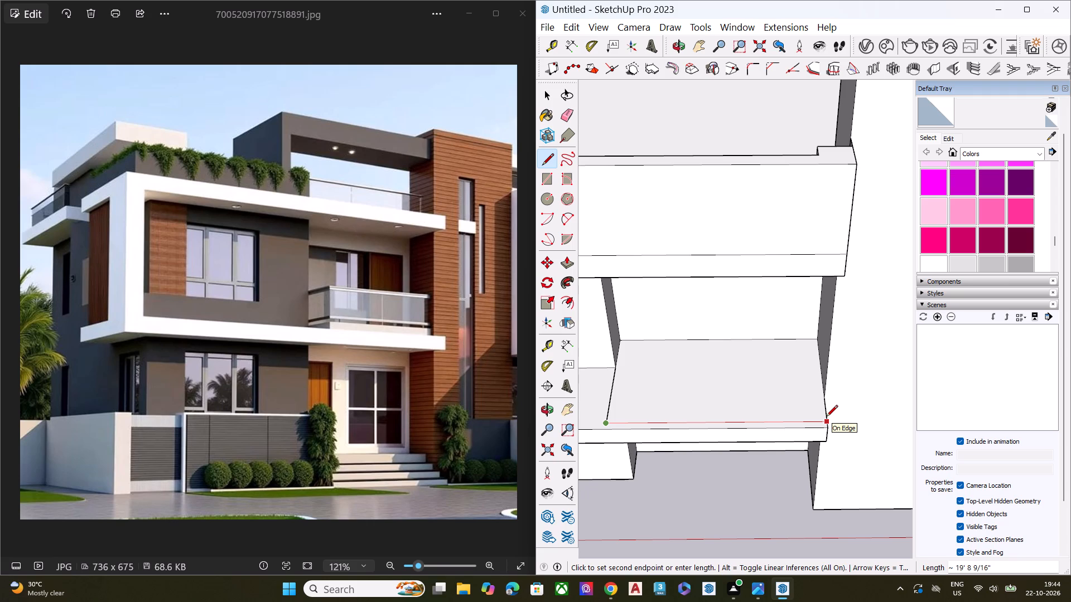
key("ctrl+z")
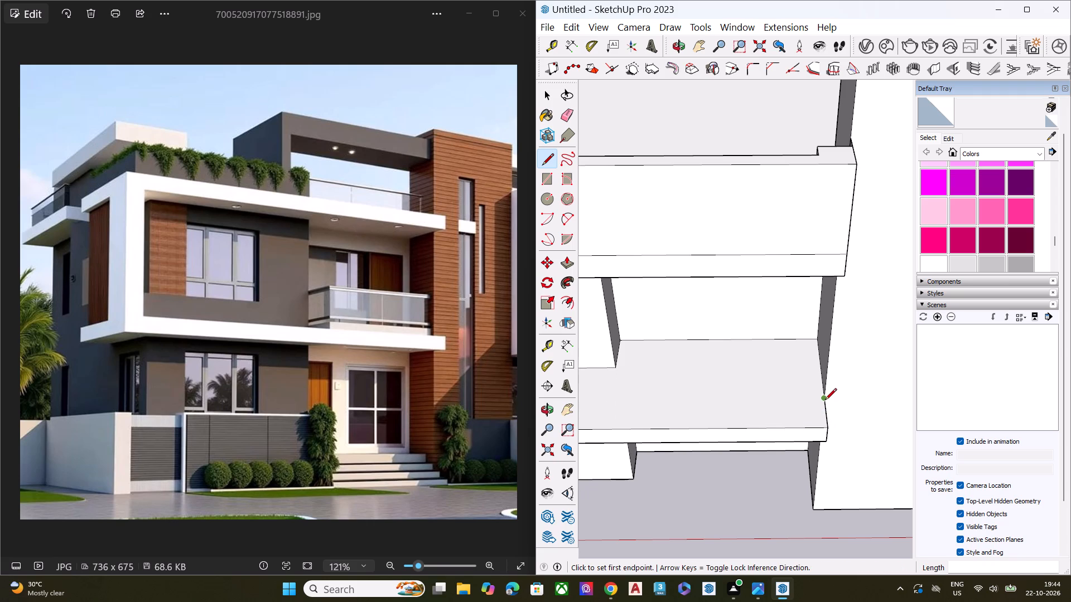
Draw an edge about 19' 9" long across the balcony slab from the tower's front corner, parallel to the slab's front edge.
left_click(825, 401)
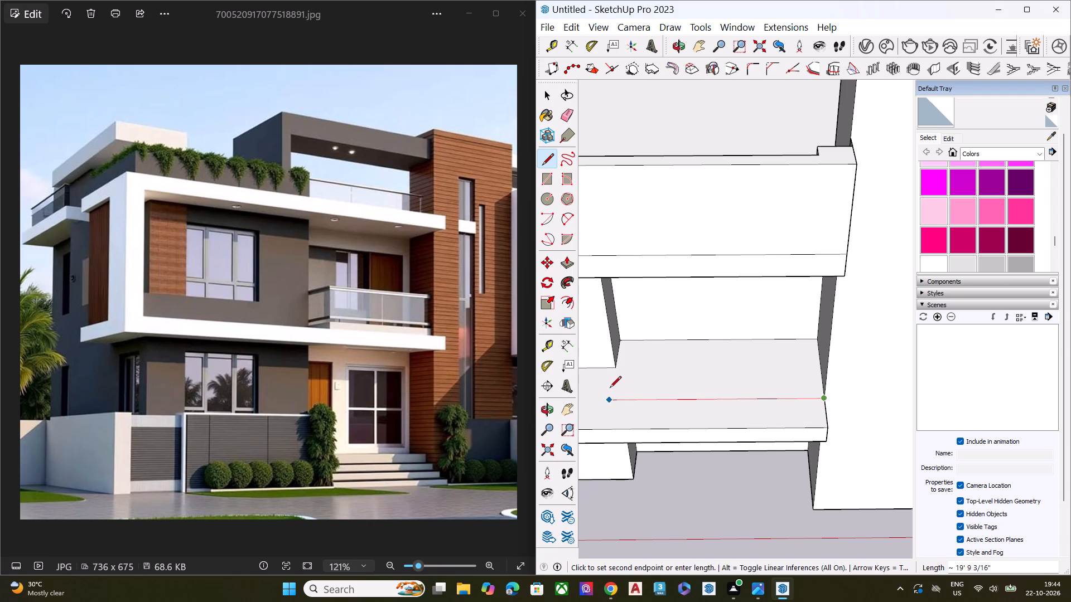
left_click(609, 400)
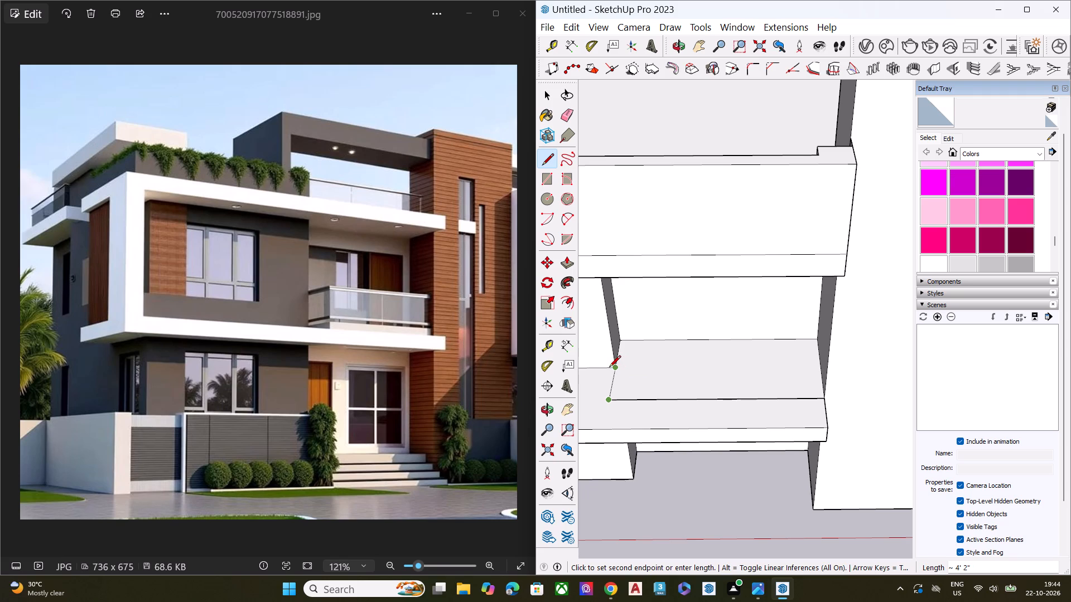
scroll(609, 368, "up", 1)
scroll(609, 368, "down", 1)
scroll(609, 368, "up", 8)
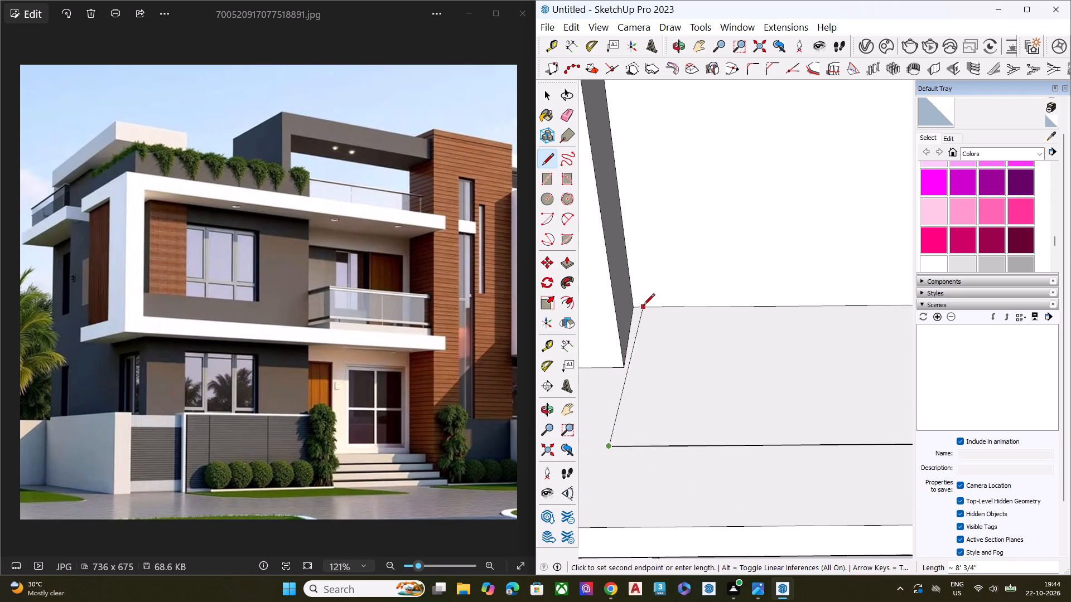
scroll(611, 415, "up", 3)
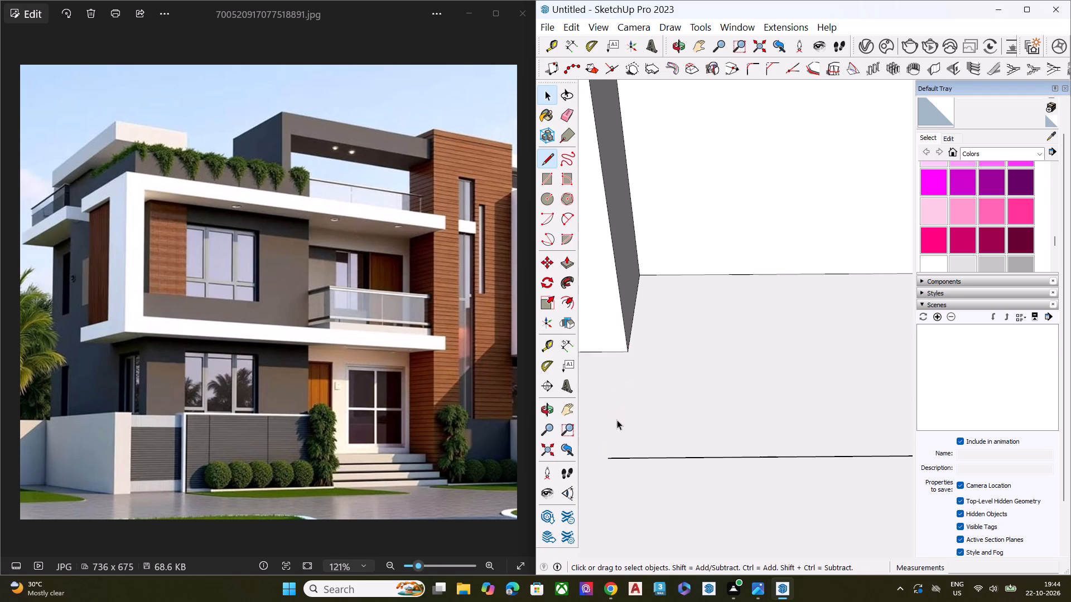
Draw an edge from the upper wall's projecting corner across the balcony slab, crossing the outline edge that runs parallel to the slab's front.
key("space")
key("l")
left_click(628, 352)
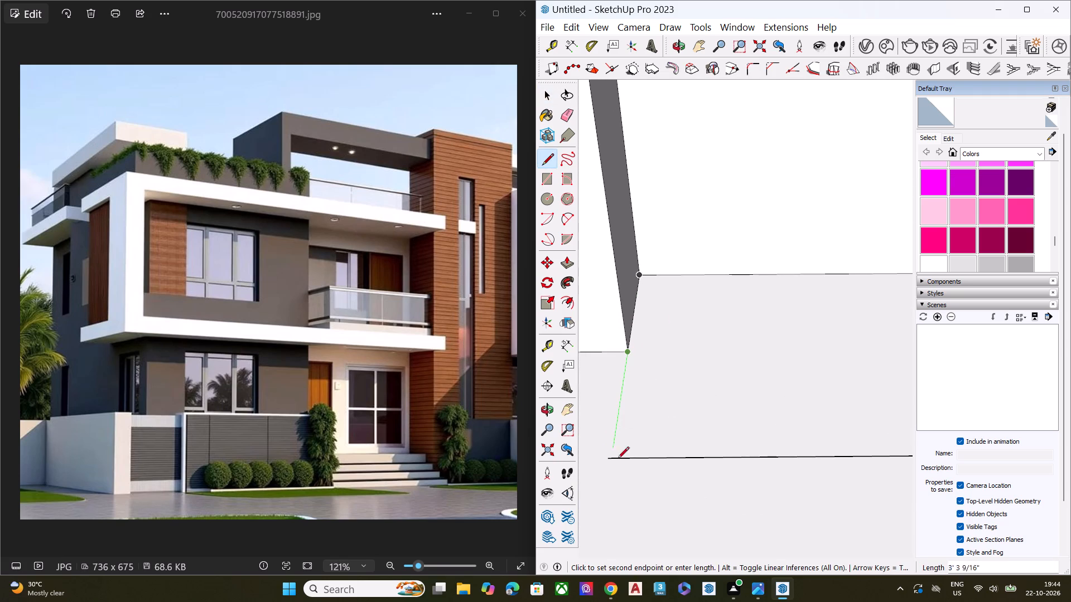
left_click(605, 504)
key("space")
Erase the two overshooting edge ends at the balcony outline's front corner.
scroll(612, 470, "up", 2)
scroll(612, 470, "down", 1)
scroll(612, 470, "up", 3)
key("e")
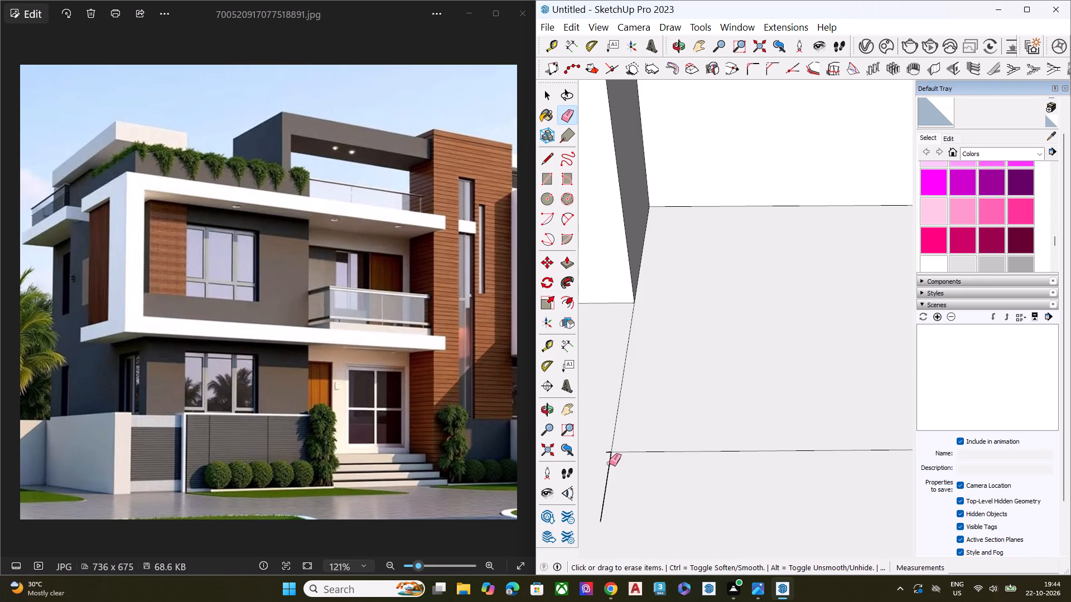
left_click(609, 463)
scroll(610, 452, "up", 1)
scroll(610, 452, "down", 1)
scroll(610, 452, "up", 5)
left_click(606, 453)
key("space")
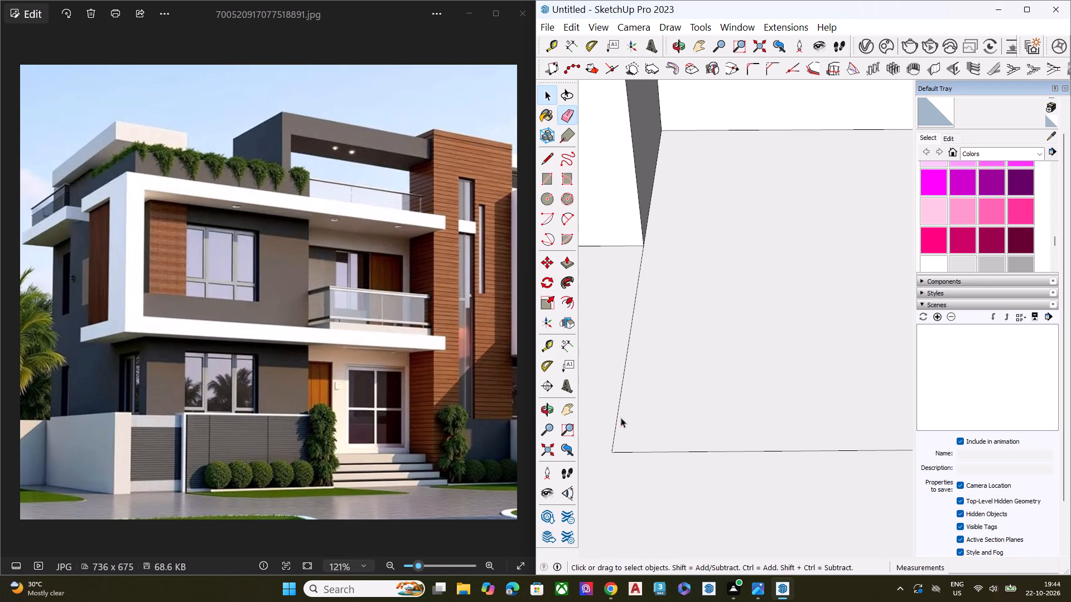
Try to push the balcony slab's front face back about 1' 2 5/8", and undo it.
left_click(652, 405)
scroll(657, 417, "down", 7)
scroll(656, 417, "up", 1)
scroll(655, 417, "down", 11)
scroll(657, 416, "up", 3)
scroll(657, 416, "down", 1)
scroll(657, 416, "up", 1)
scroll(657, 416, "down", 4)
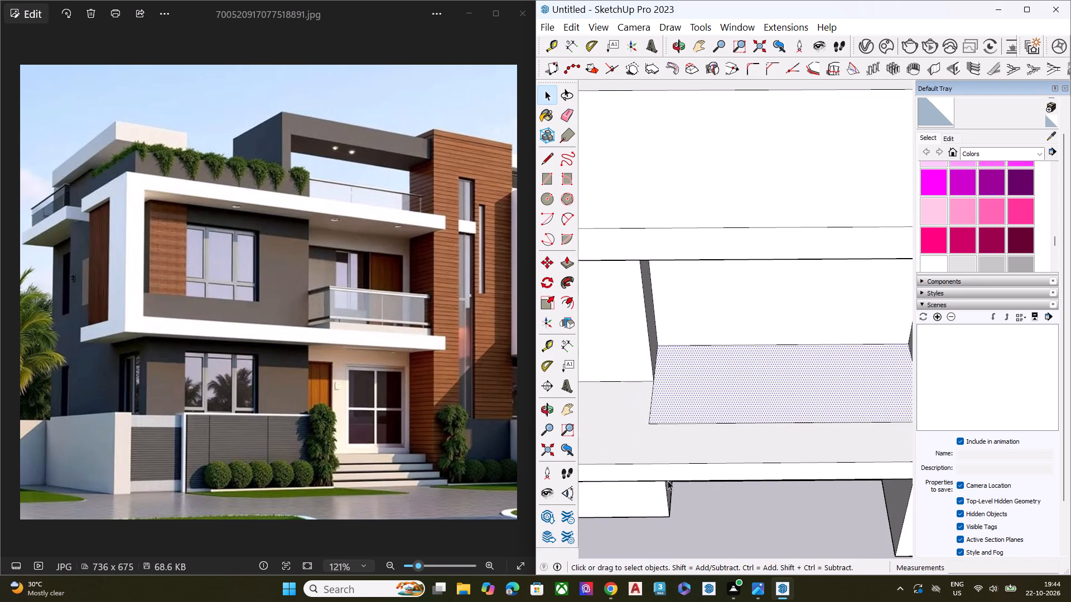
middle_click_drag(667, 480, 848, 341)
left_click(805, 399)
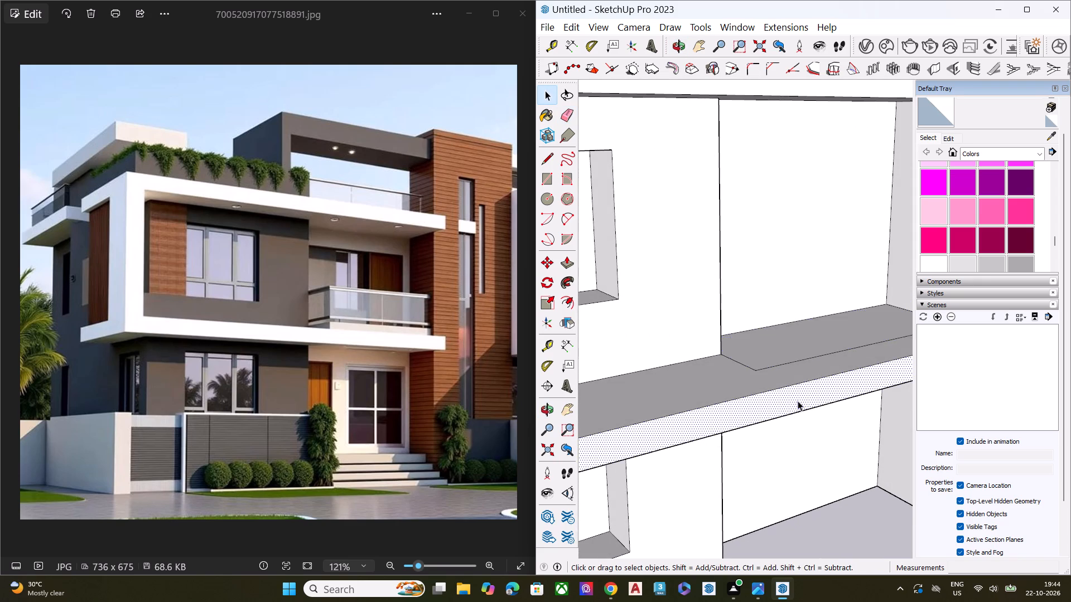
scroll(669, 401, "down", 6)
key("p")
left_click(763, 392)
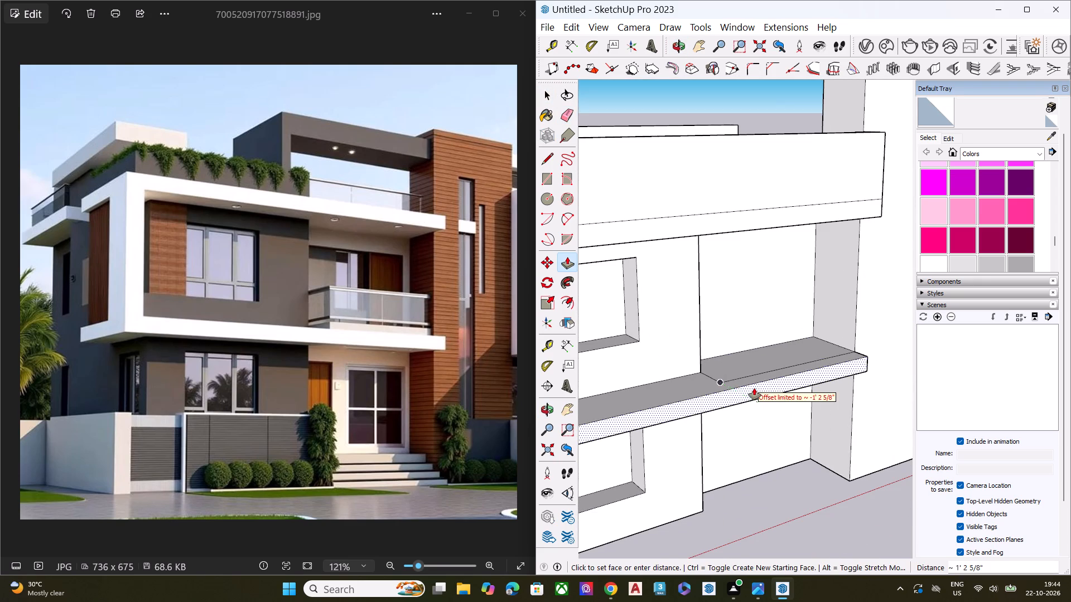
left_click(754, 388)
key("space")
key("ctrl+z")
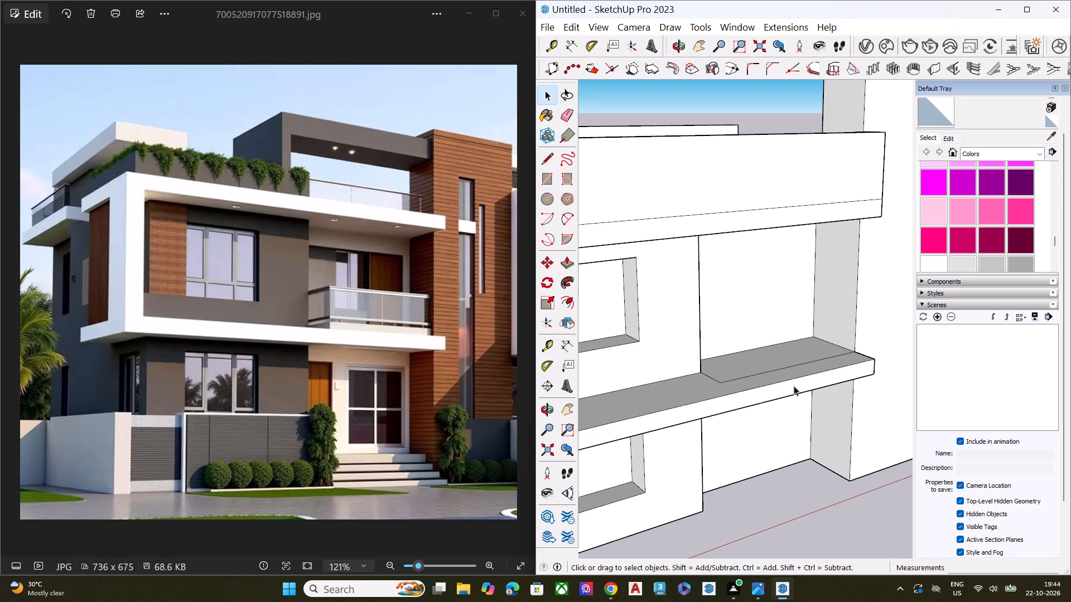
Raise the outlined balcony floor area between the projecting wall and the tower about 1' 1" above the slab.
scroll(834, 386, "down", 7)
middle_click_drag(750, 416, 760, 467)
scroll(756, 452, "up", 5)
scroll(730, 436, "down", 1)
scroll(729, 436, "up", 2)
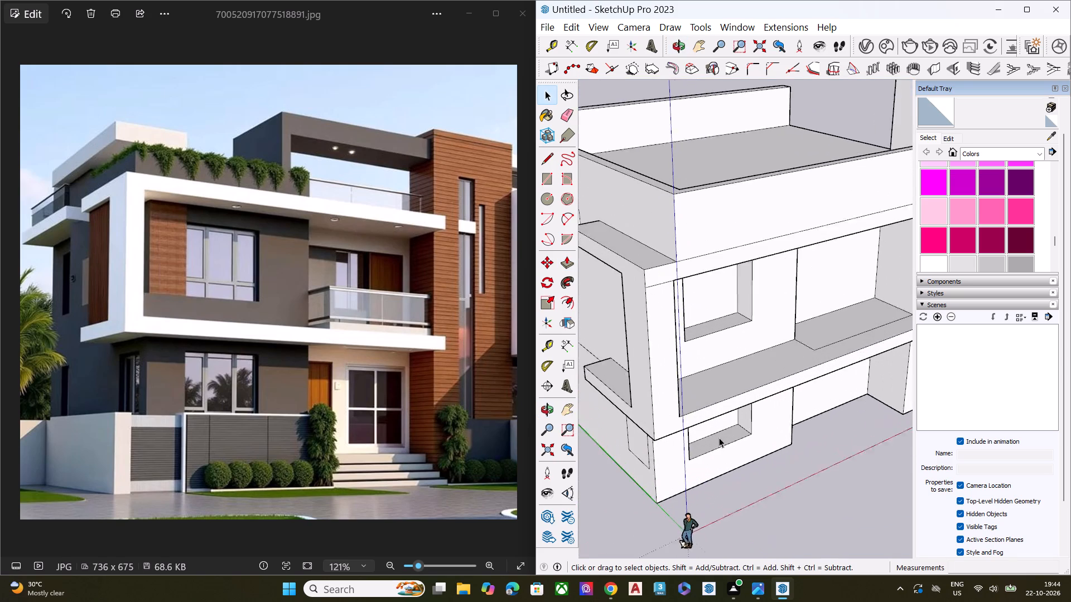
scroll(719, 438, "up", 1)
scroll(741, 395, "up", 1)
middle_click_drag(741, 395, 604, 366)
middle_click_drag(773, 387, 840, 391)
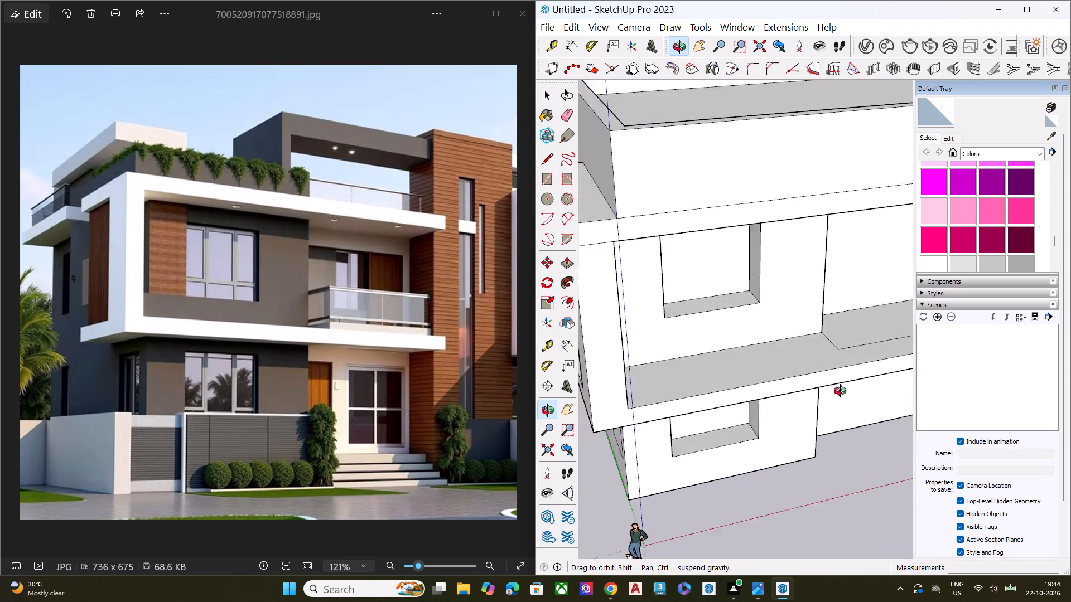
middle_click_drag(840, 391, 895, 281)
scroll(873, 338, "up", 2)
scroll(870, 340, "down", 2)
scroll(868, 343, "up", 3)
middle_click_drag(793, 342, 757, 438)
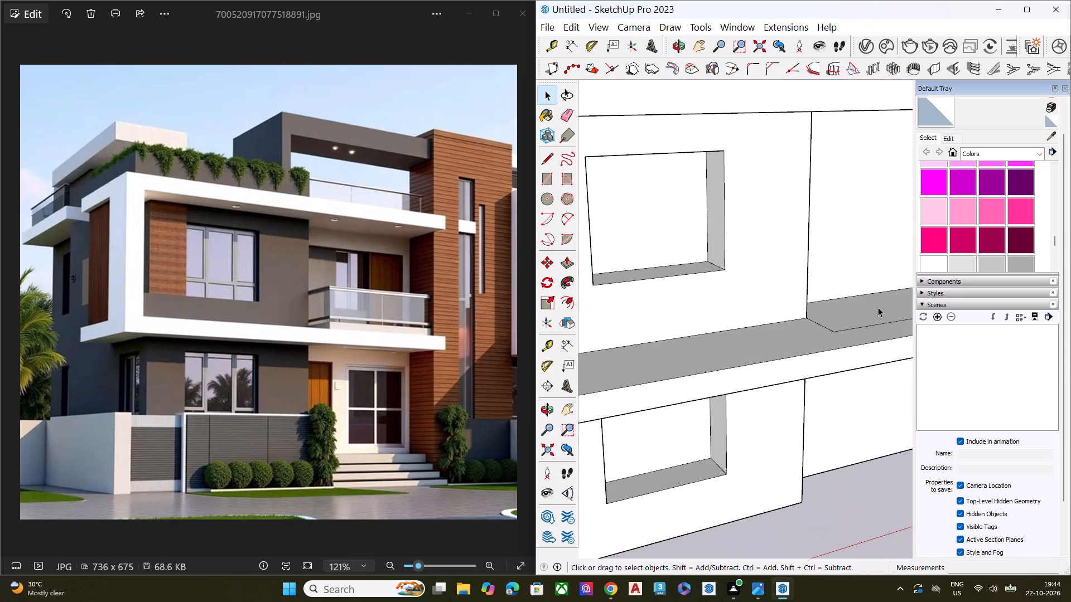
left_click(875, 307)
key("p")
left_click(875, 307)
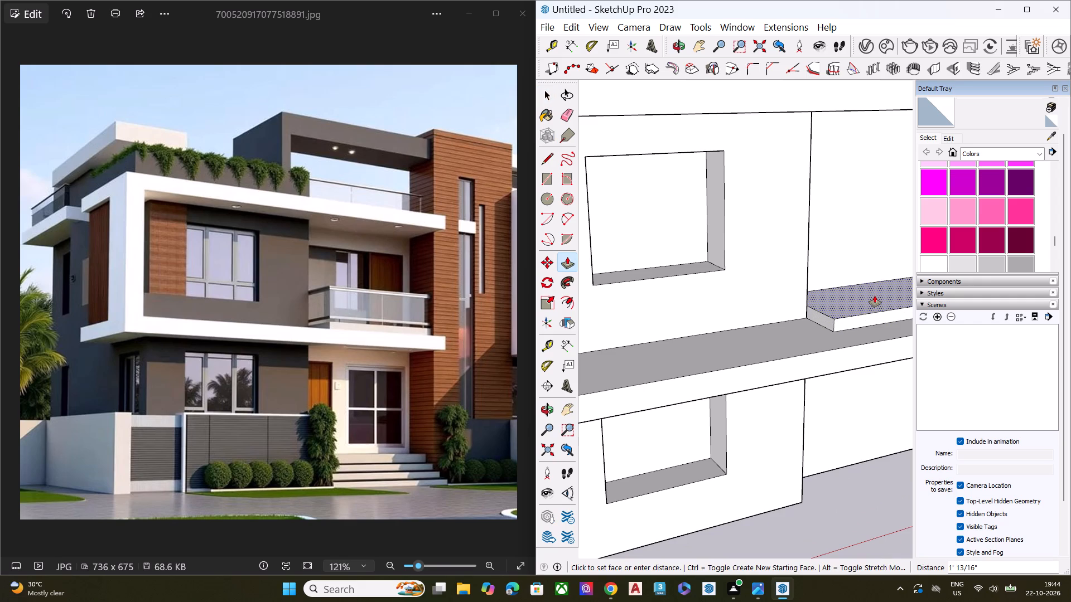
left_click(875, 295)
key("space")
Pull the raised balcony platform's front face forward about 2' 5" toward the slab's front edge.
scroll(705, 321, "down", 8)
scroll(845, 313, "up", 1)
scroll(845, 313, "down", 1)
scroll(845, 314, "up", 3)
scroll(845, 314, "down", 1)
scroll(845, 314, "up", 3)
scroll(845, 314, "down", 1)
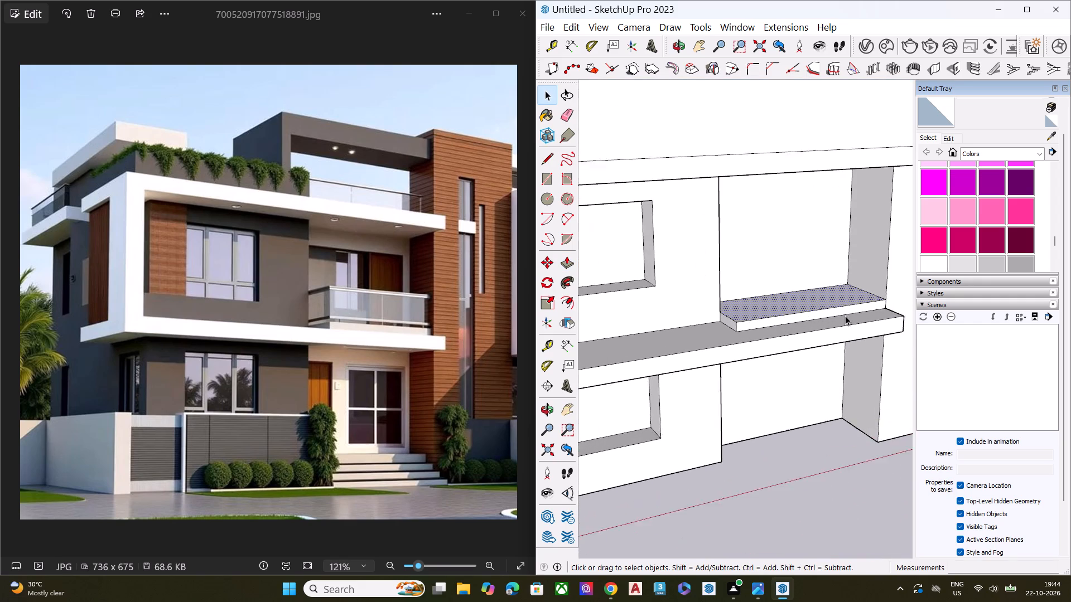
scroll(842, 315, "up", 8)
double_click(824, 319)
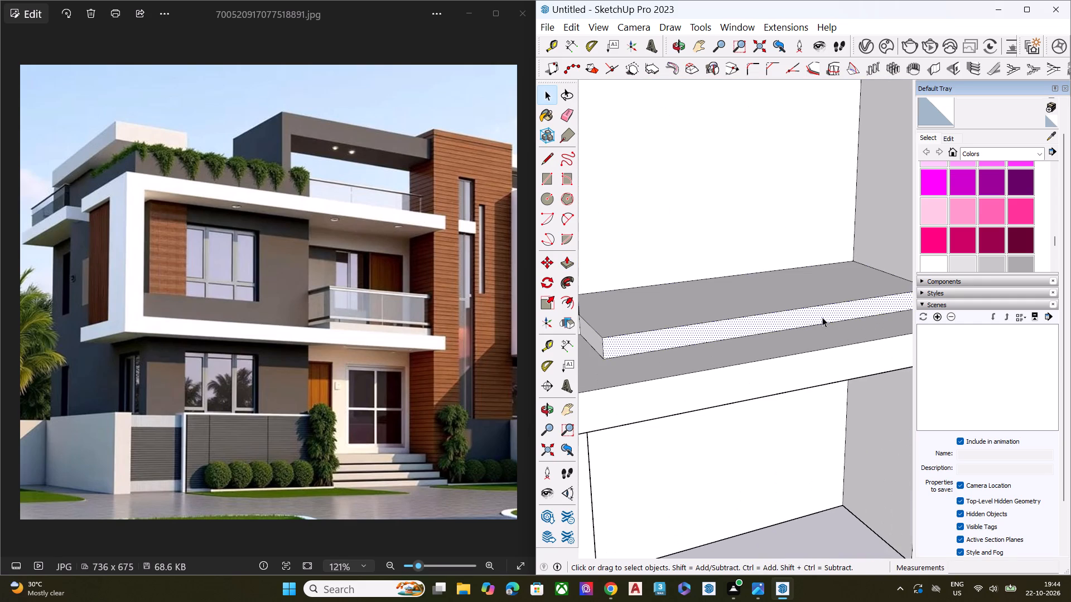
key("p")
left_click(822, 317)
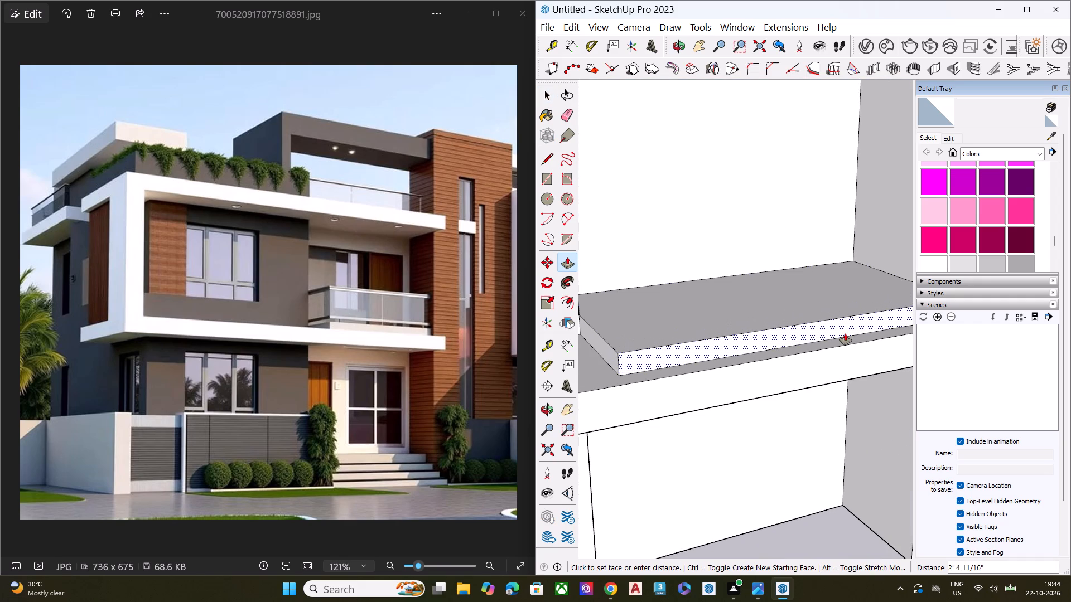
left_click(845, 333)
key("space")
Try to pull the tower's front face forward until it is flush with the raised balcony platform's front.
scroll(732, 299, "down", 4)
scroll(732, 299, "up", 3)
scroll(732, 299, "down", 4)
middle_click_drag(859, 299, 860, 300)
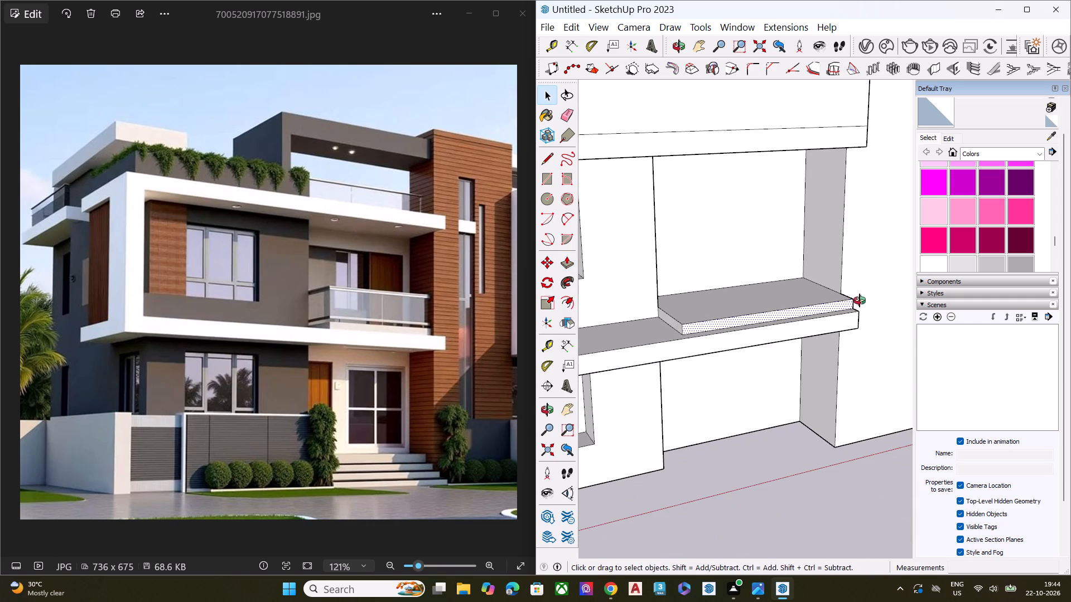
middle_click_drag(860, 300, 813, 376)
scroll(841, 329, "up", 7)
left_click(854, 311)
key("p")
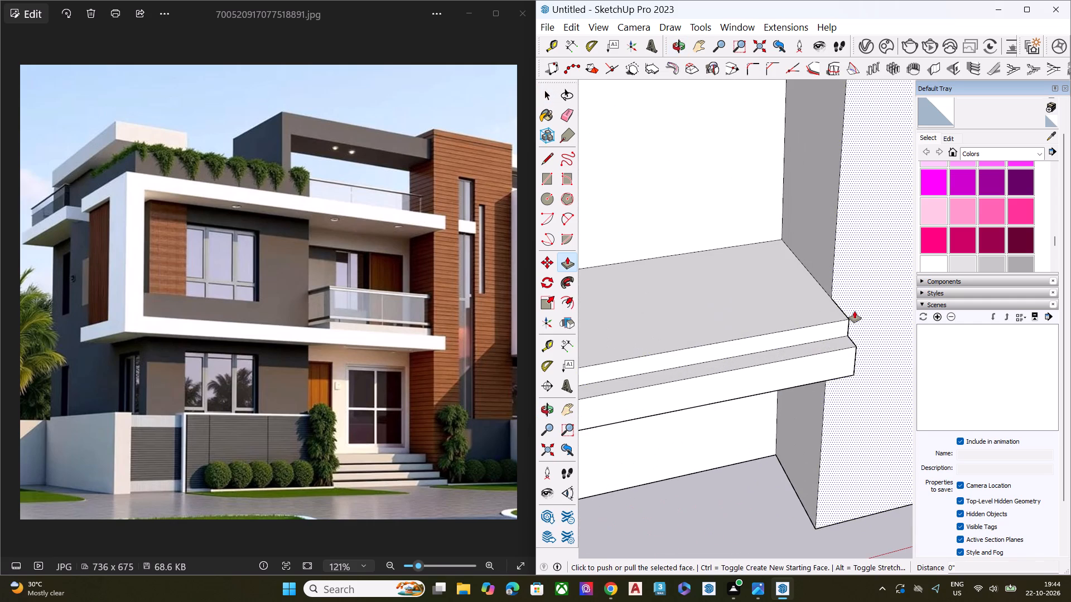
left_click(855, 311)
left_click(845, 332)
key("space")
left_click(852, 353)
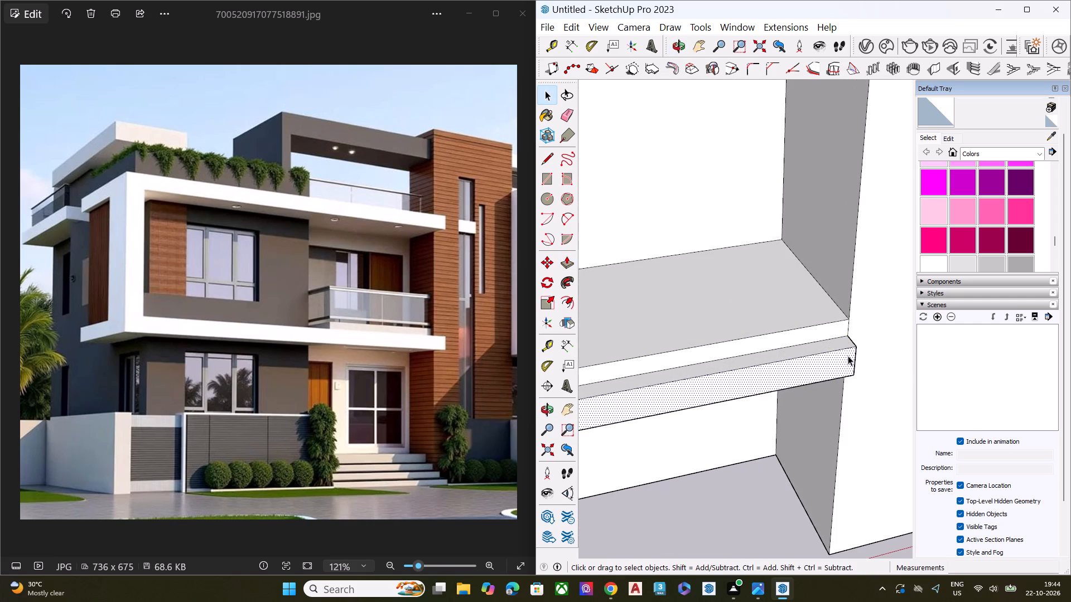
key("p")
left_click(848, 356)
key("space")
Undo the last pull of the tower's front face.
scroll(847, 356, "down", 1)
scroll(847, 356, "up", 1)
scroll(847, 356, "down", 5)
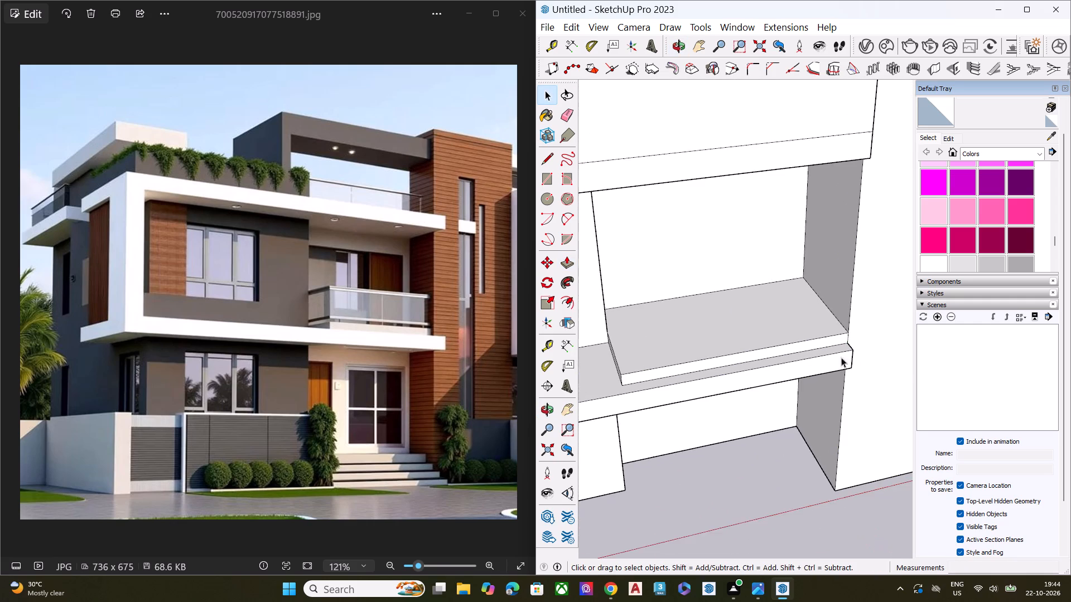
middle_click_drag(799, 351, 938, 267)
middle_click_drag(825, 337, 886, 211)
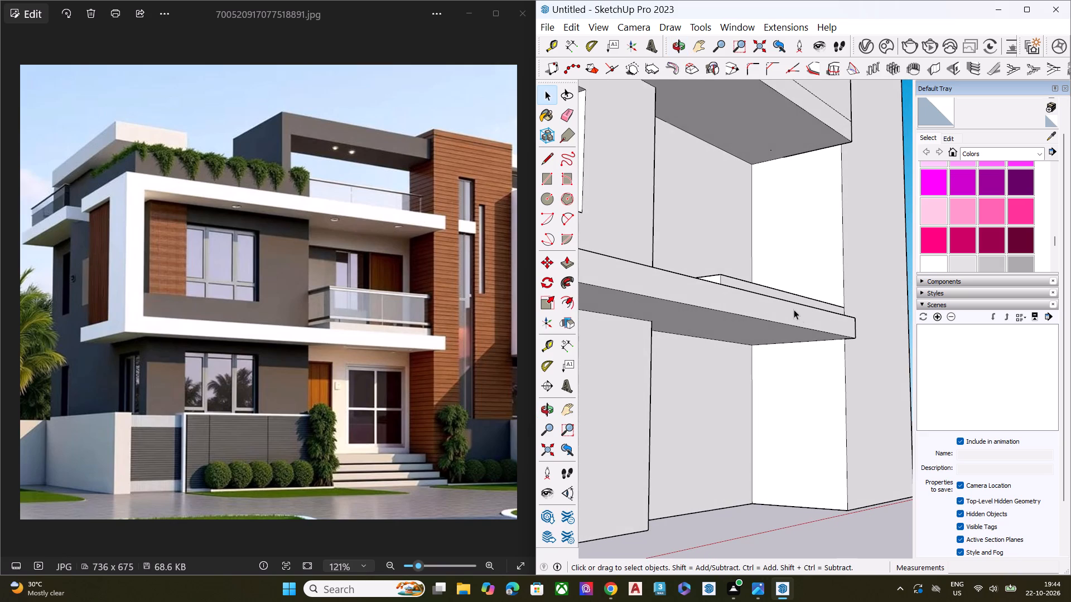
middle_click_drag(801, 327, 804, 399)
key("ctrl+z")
Pull the tower's front face forward about 1' 10 1/2" beside the balcony platform.
middle_click_drag(843, 298, 843, 322)
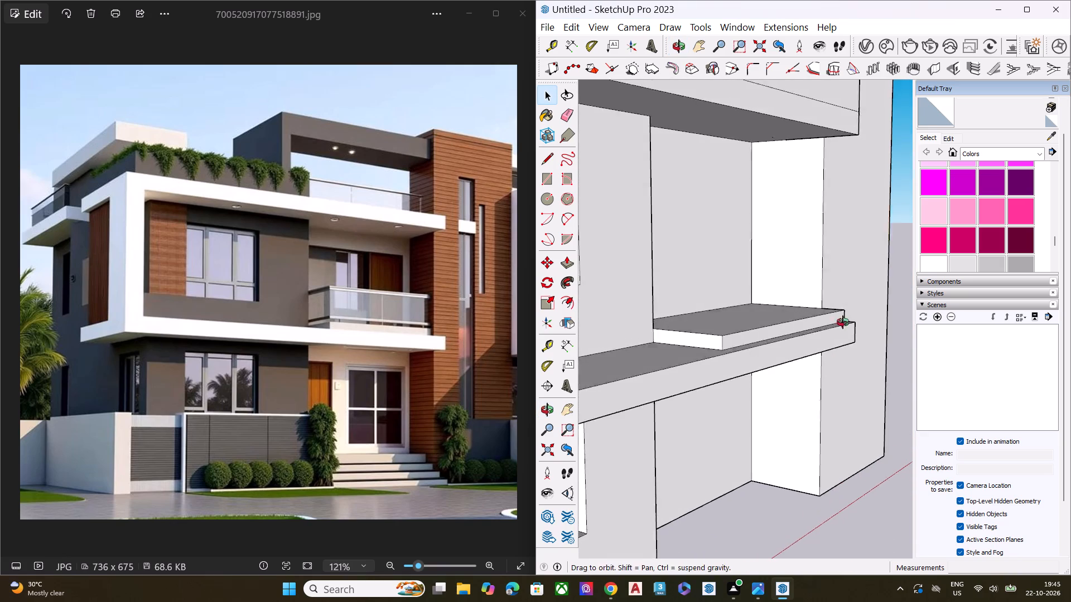
middle_click_drag(843, 322, 841, 376)
scroll(846, 287, "up", 2)
left_click(849, 282)
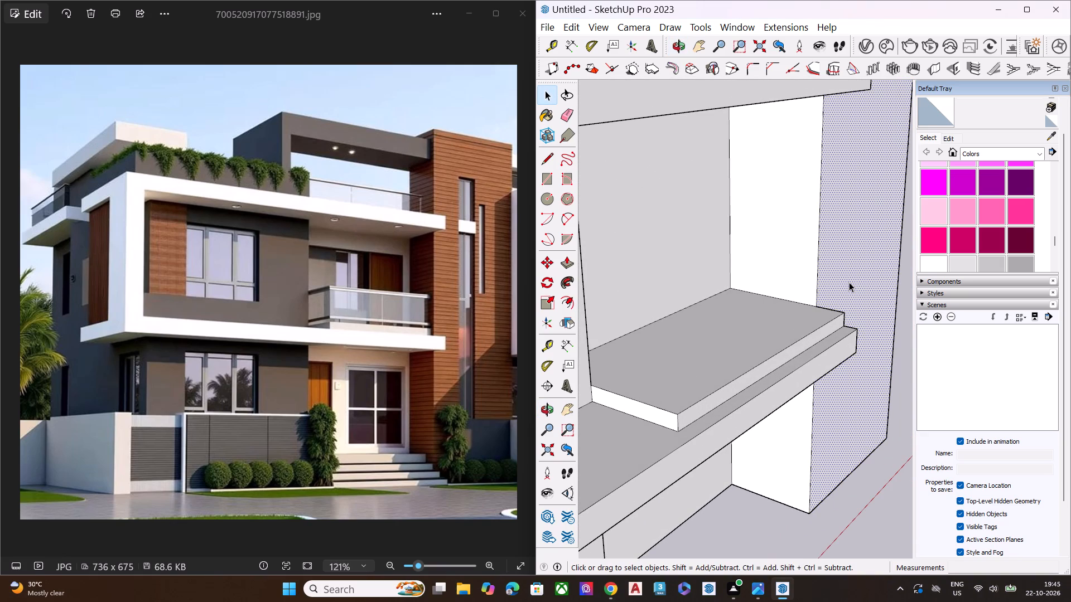
left_click(849, 282)
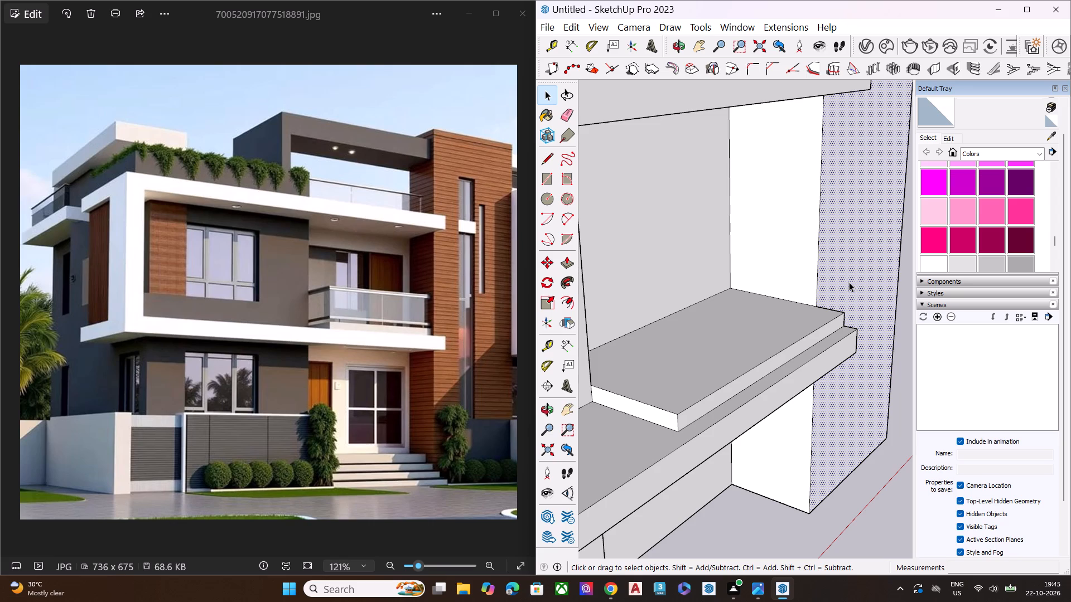
key("p")
left_click(855, 292)
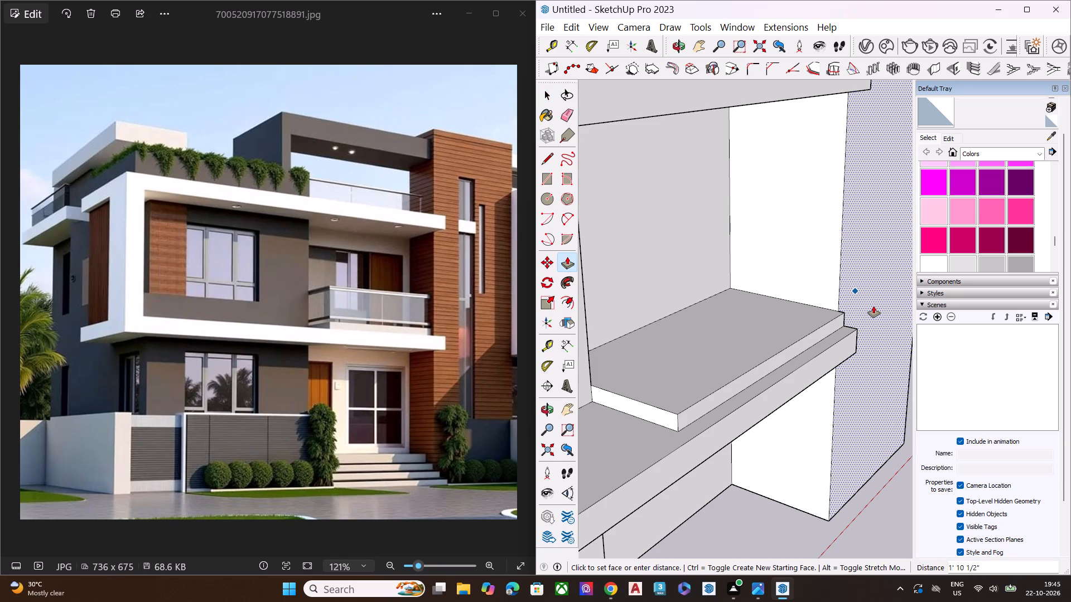
left_click(874, 306)
key("space")
Push the raised balcony platform's front face slightly back, behind the tower's front face.
left_click(836, 328)
key("p")
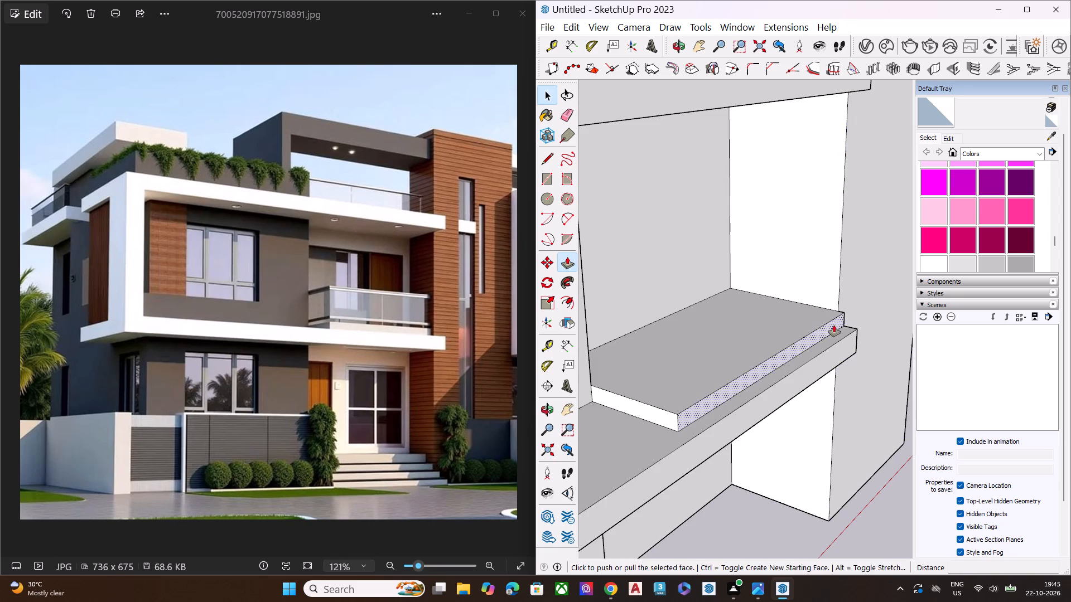
left_click(834, 321)
left_click(822, 313)
key("space")
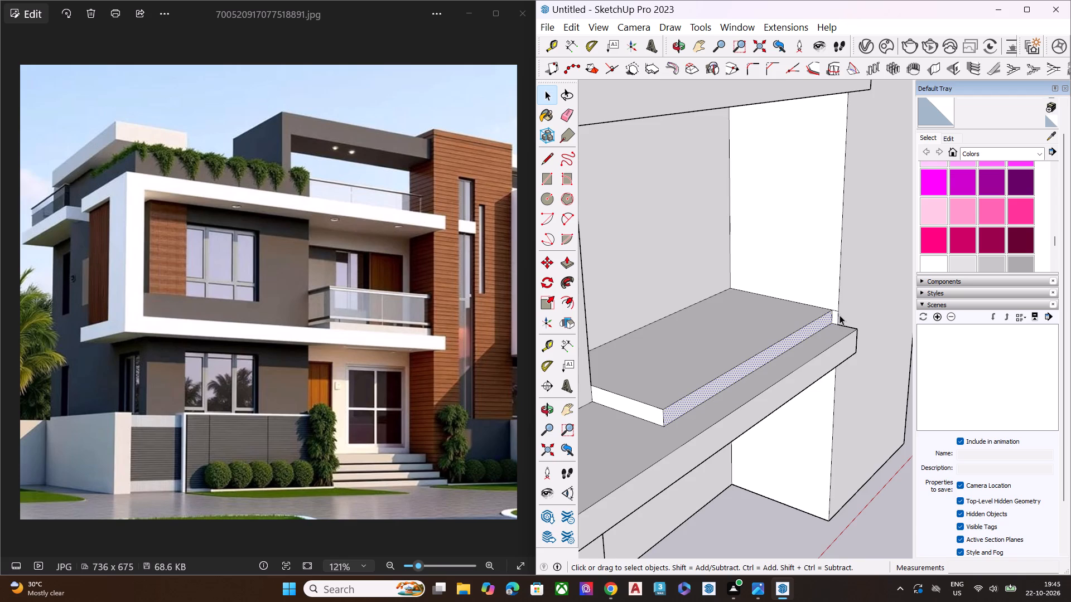
Erase the leftover edge on the tower's side wall beside the raised platform's front corner.
scroll(840, 315, "up", 5)
key("e")
scroll(840, 315, "up", 6)
left_click(831, 304)
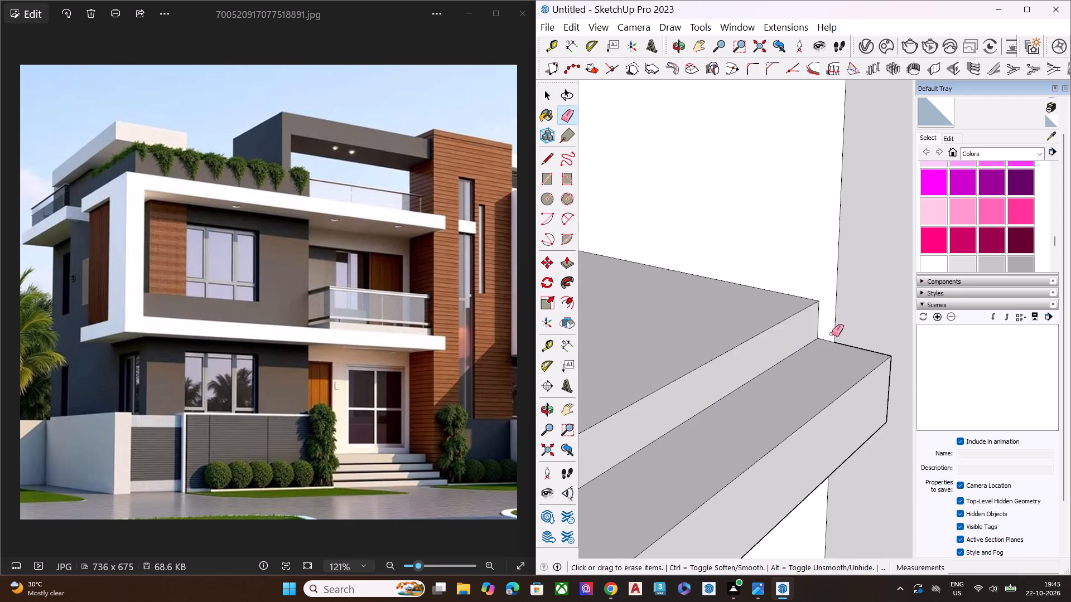
key("space")
Examine where the raised balcony platform and the slab end meet the tower from several angles.
scroll(832, 333, "down", 4)
middle_click_drag(842, 352, 804, 455)
scroll(824, 430, "up", 7)
scroll(800, 363, "up", 1)
middle_click_drag(800, 363, 797, 363)
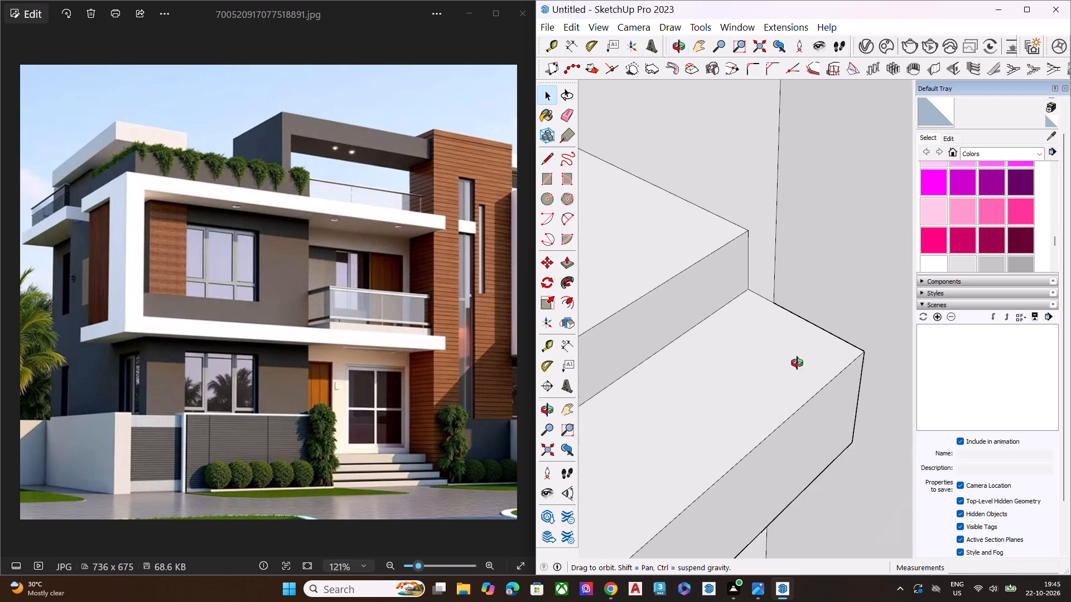
middle_click_drag(797, 363, 499, 187)
key("space")
scroll(625, 318, "down", 3)
scroll(626, 319, "up", 1)
scroll(626, 319, "down", 2)
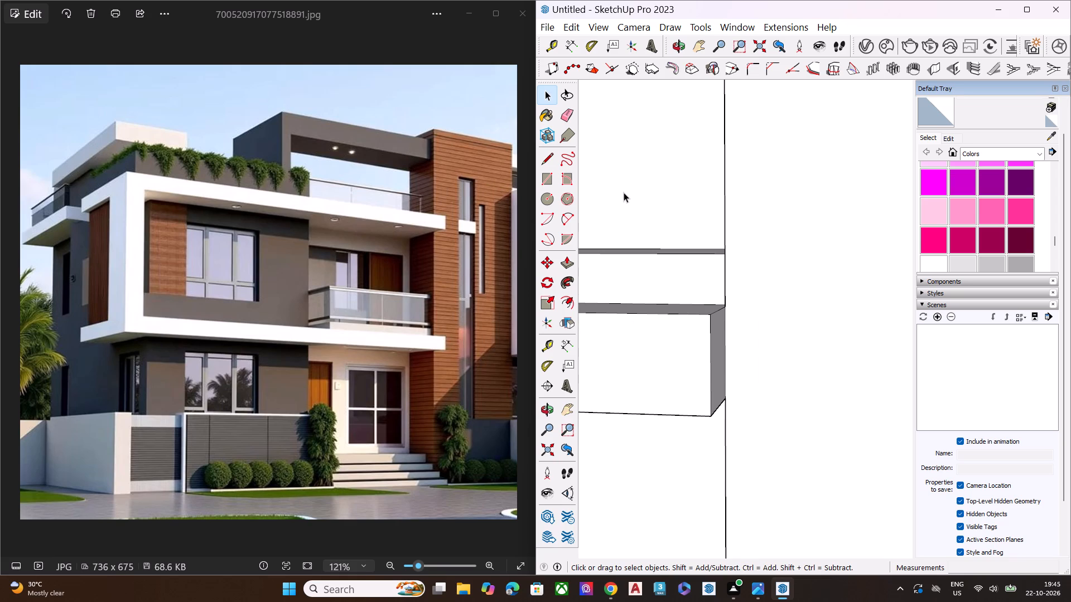
scroll(628, 226, "down", 8)
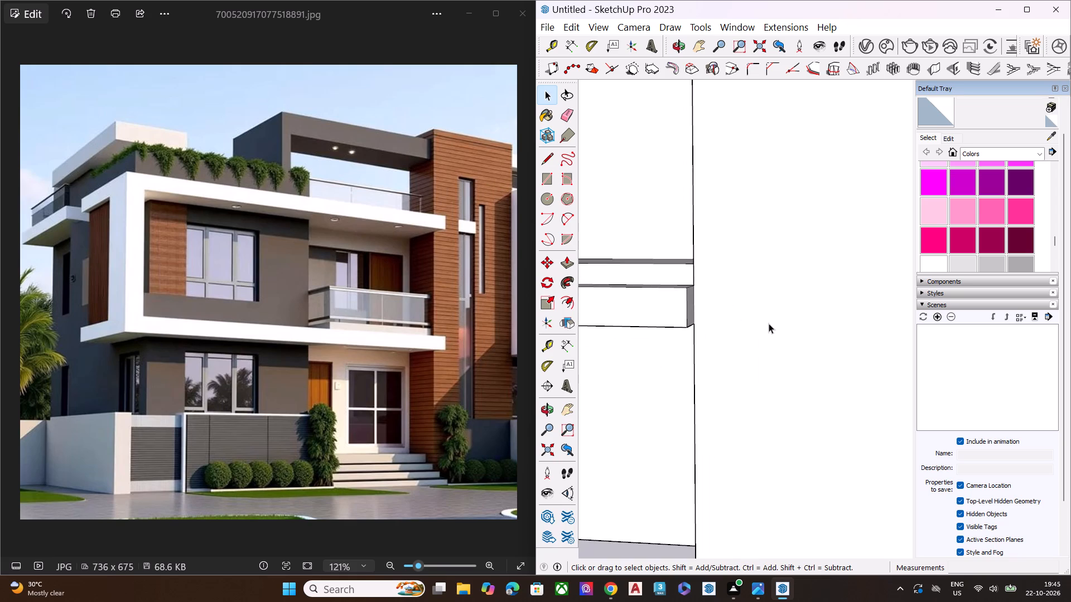
scroll(769, 323, "down", 3)
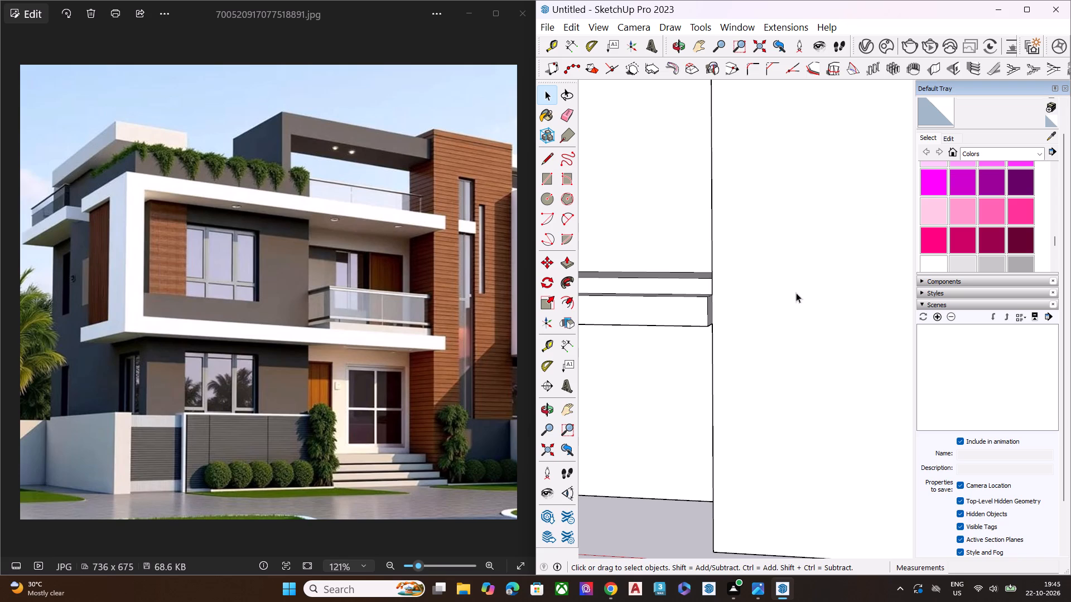
Pull the balcony slab's front face forward about 8".
scroll(791, 300, "down", 7)
middle_click_drag(762, 321, 706, 436)
right_click_drag(765, 349, 754, 410)
left_click(681, 423)
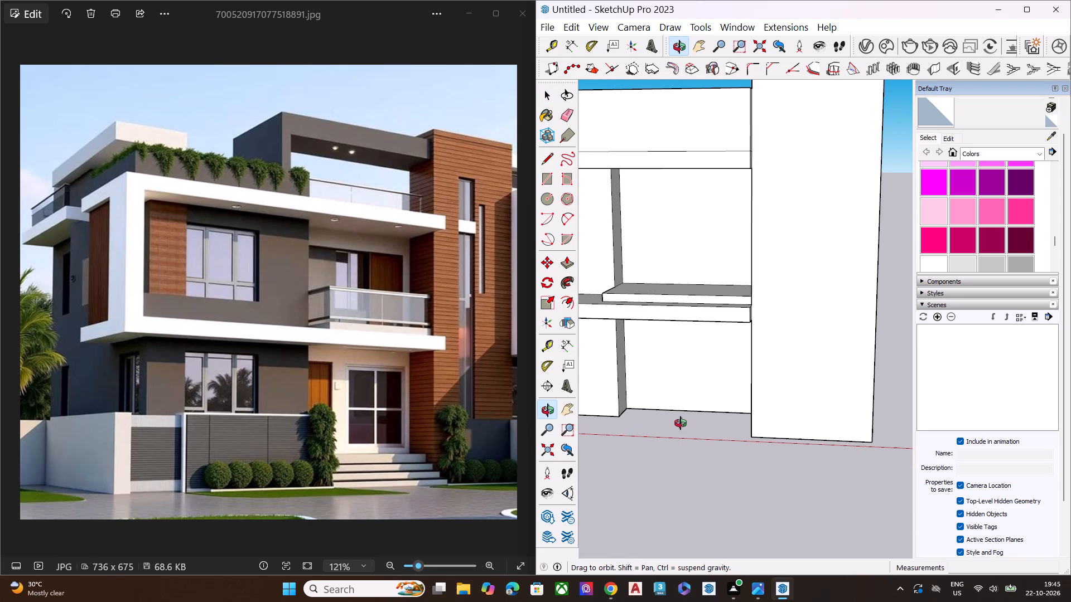
middle_click_drag(727, 347, 637, 418)
scroll(651, 387, "down", 1)
scroll(662, 366, "up", 4)
left_click(707, 329)
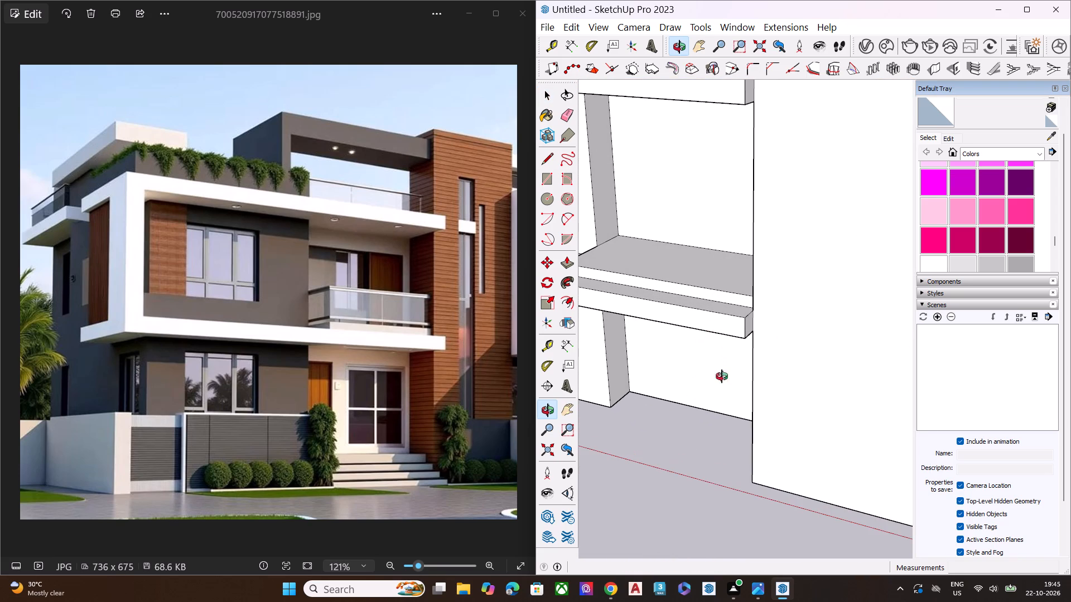
key("space")
key("space")
key("space")
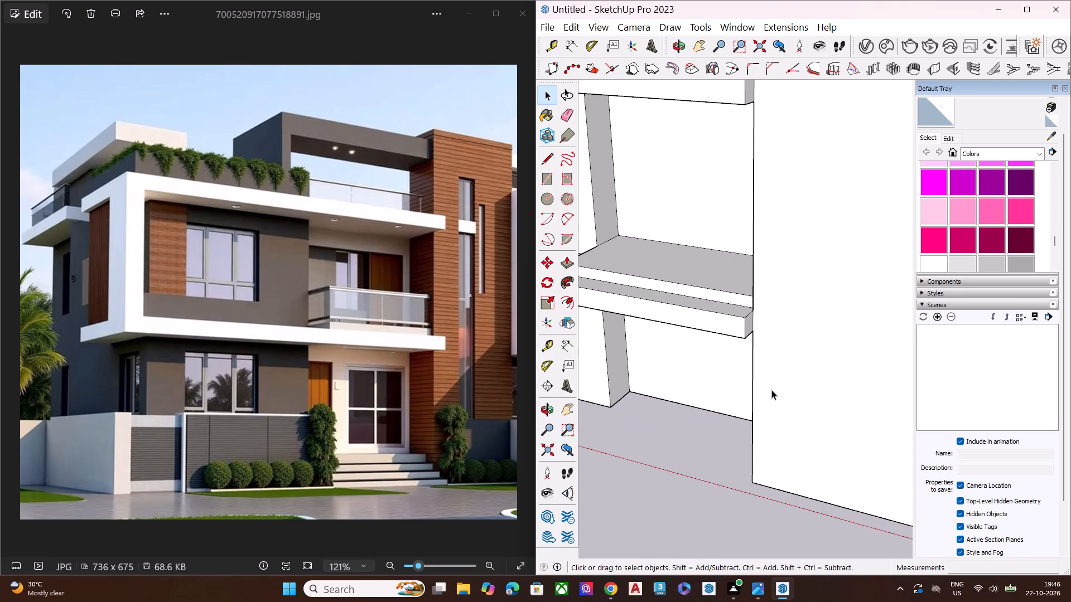
left_click(721, 328)
key("p")
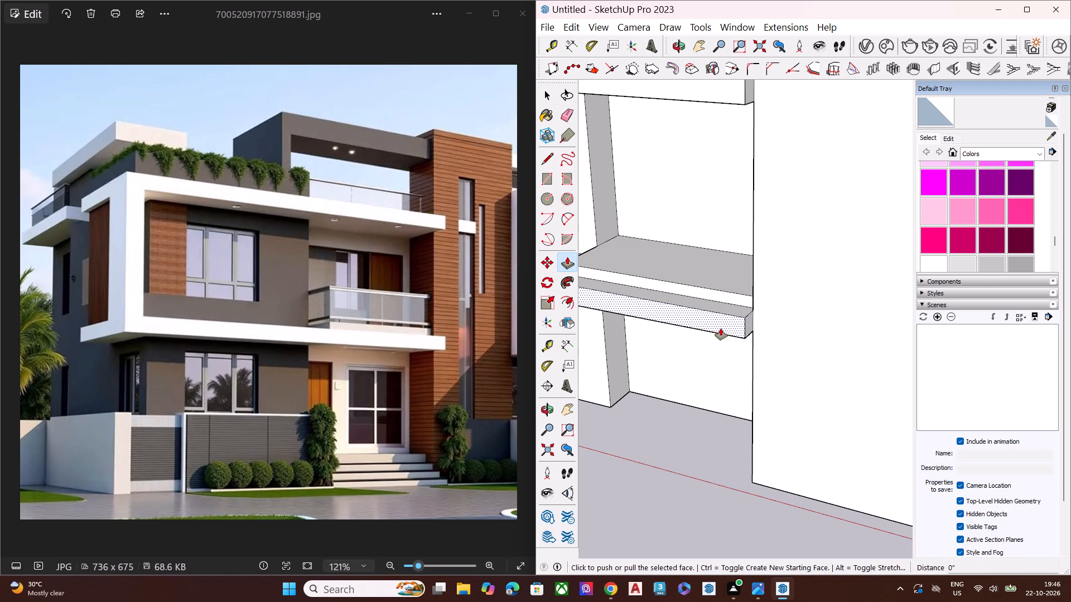
left_click(729, 325)
left_click(726, 329)
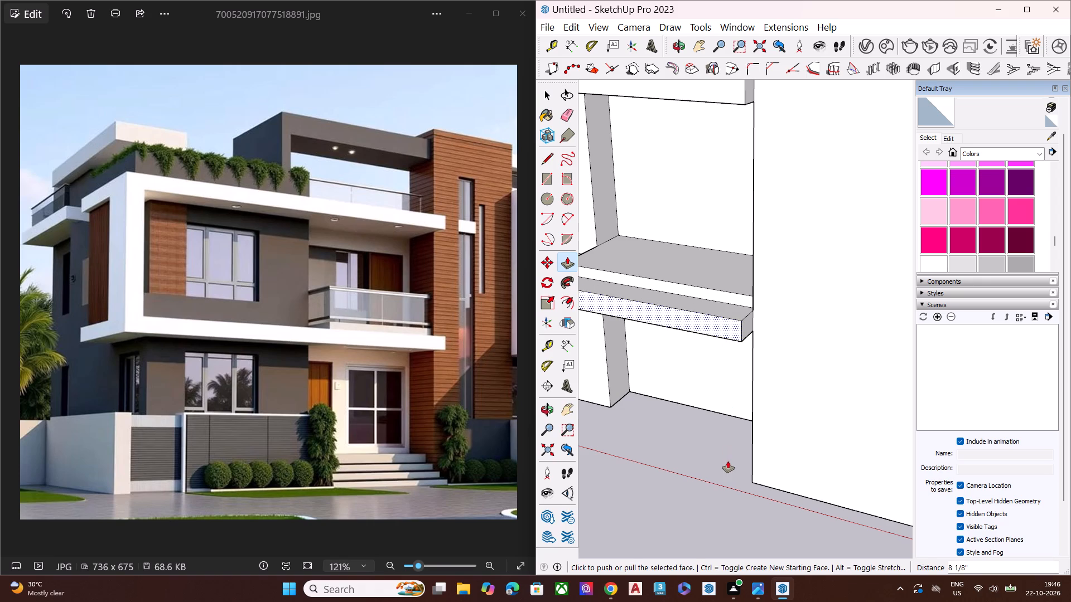
Examine the balcony slab's extended front edge, the raised platform and their junction with the tower from several angles.
key("space")
key("space")
key("space")
left_click(645, 465)
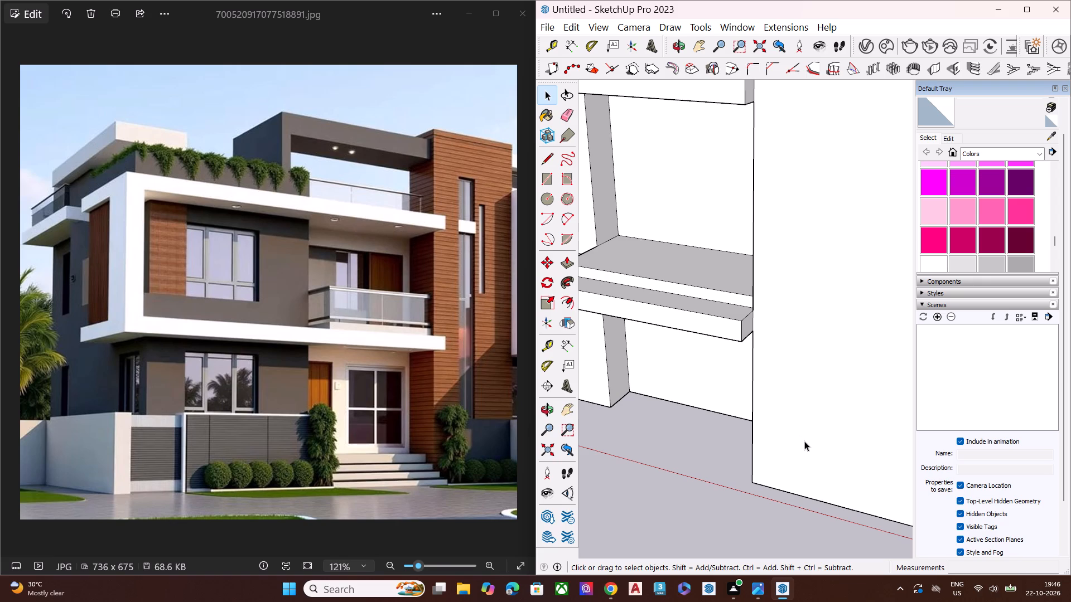
scroll(816, 376, "down", 14)
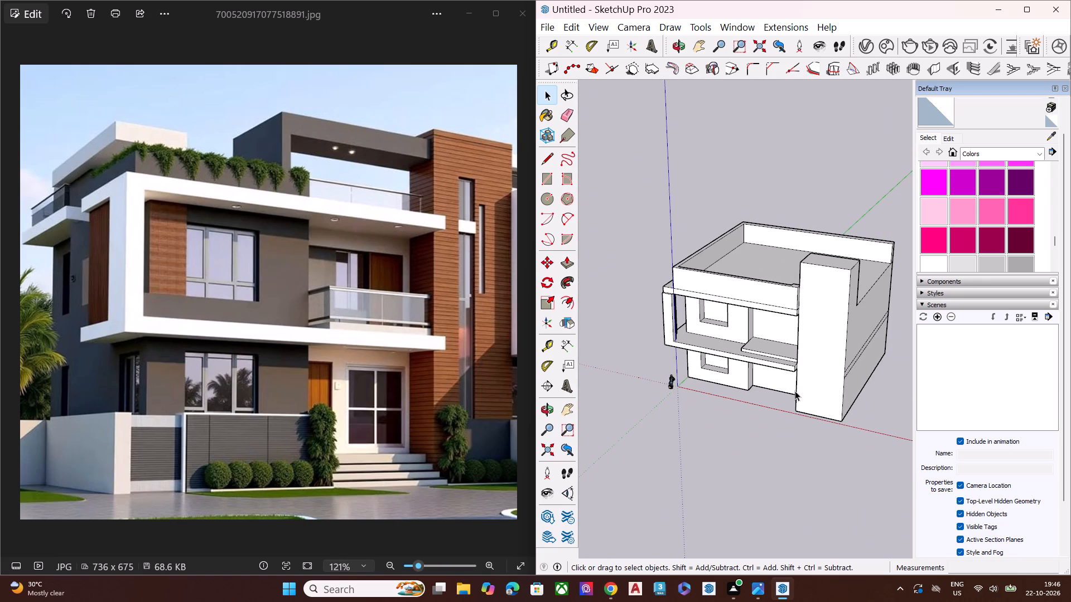
middle_click_drag(717, 434, 863, 379)
scroll(777, 389, "up", 2)
scroll(769, 384, "down", 1)
scroll(769, 384, "up", 6)
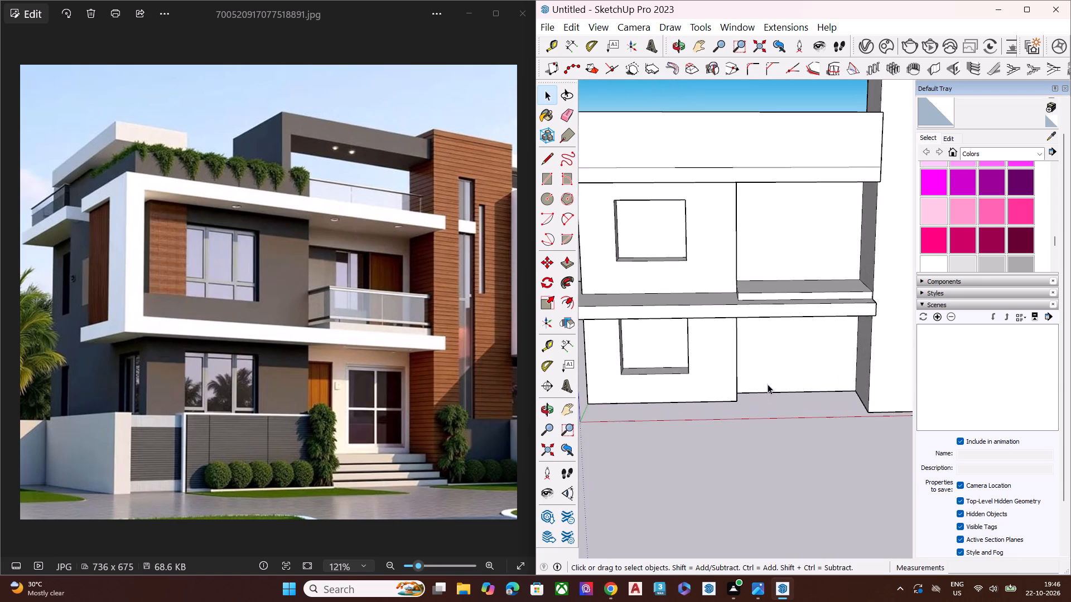
scroll(766, 385, "down", 8)
scroll(739, 424, "up", 1)
middle_click_drag(739, 424, 739, 283)
scroll(726, 281, "up", 8)
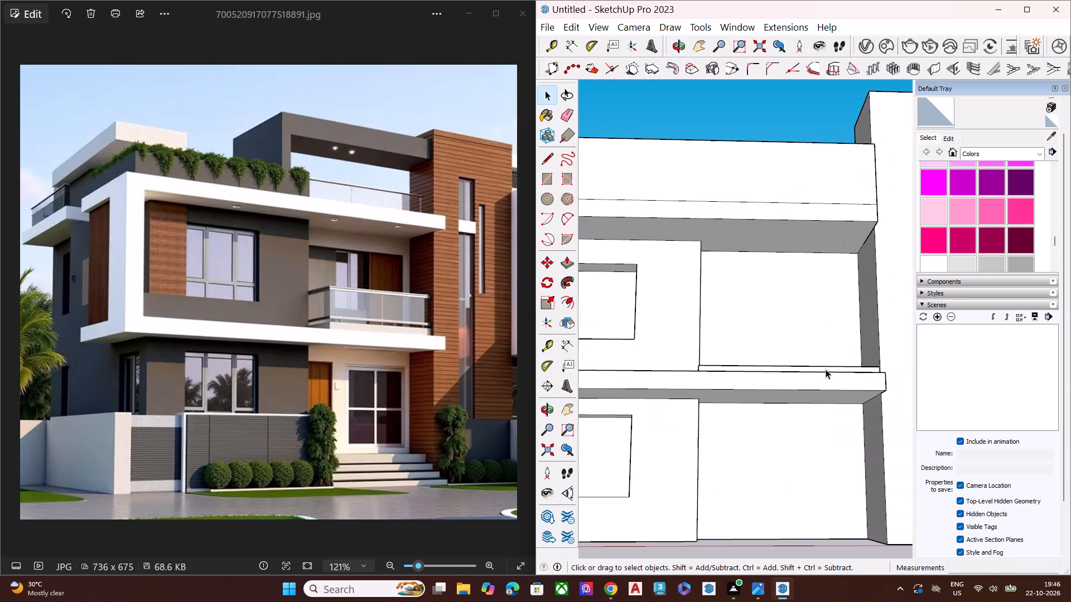
middle_click_drag(793, 360, 604, 445)
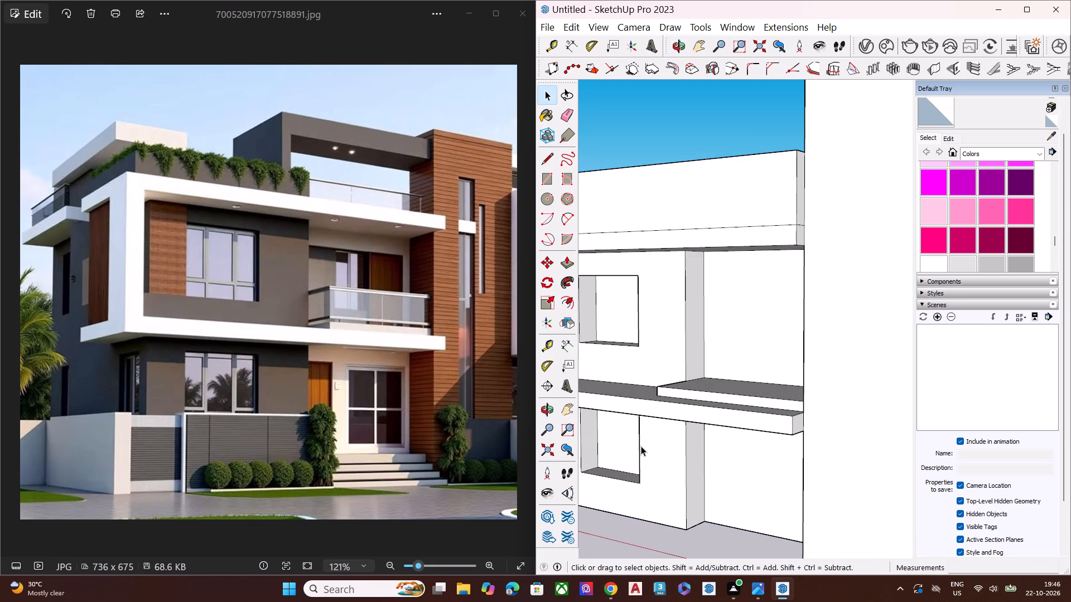
scroll(761, 403, "down", 1)
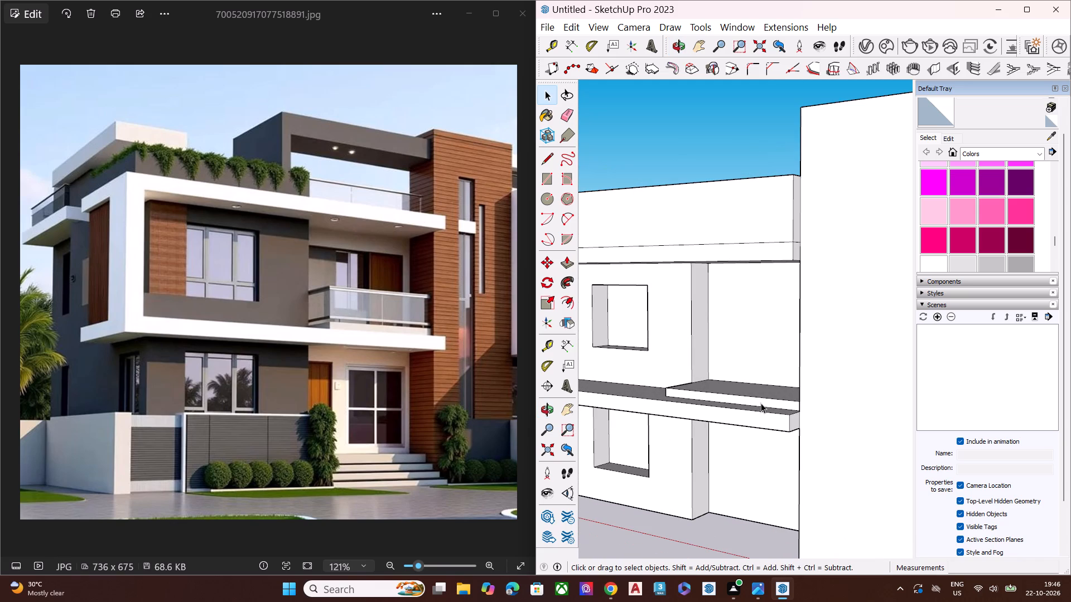
scroll(761, 403, "down", 7)
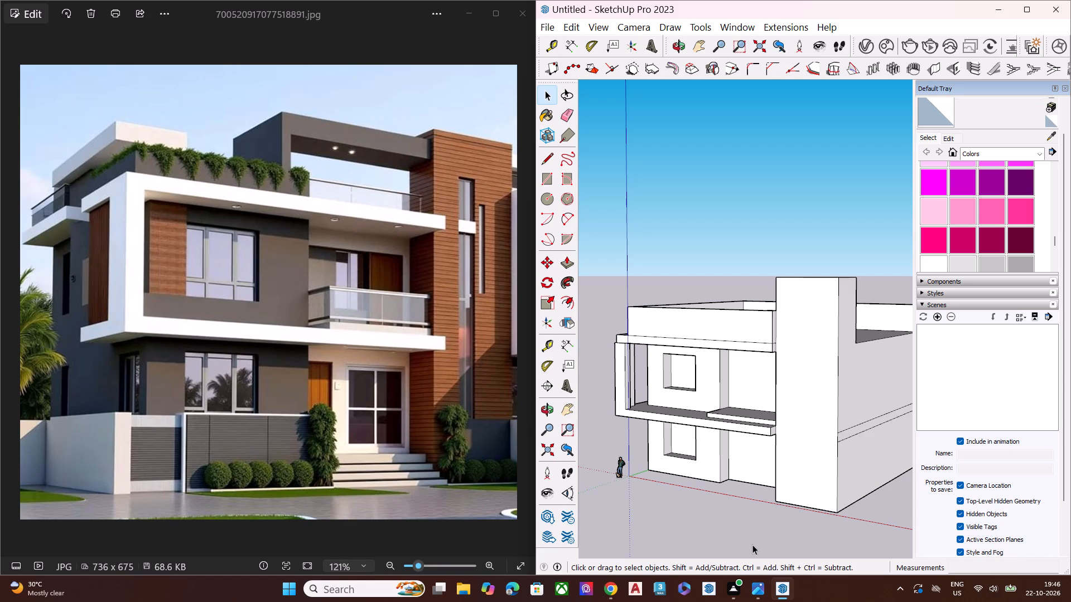
scroll(729, 428, "down", 1)
middle_click_drag(729, 420, 925, 340)
scroll(798, 449, "up", 2)
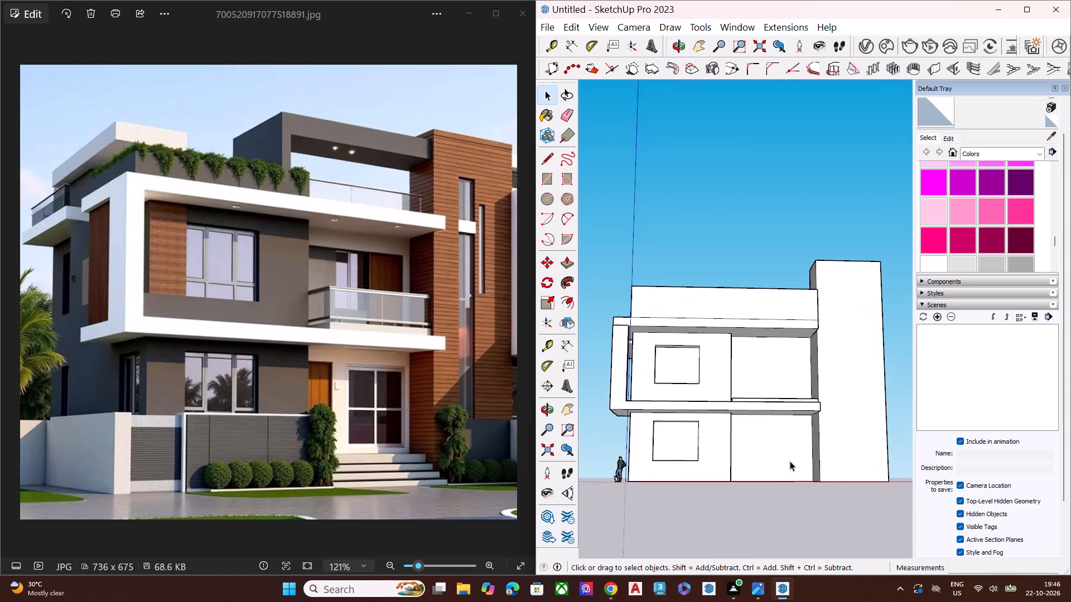
scroll(790, 461, "up", 6)
middle_click_drag(744, 465, 760, 456)
scroll(760, 456, "up", 1)
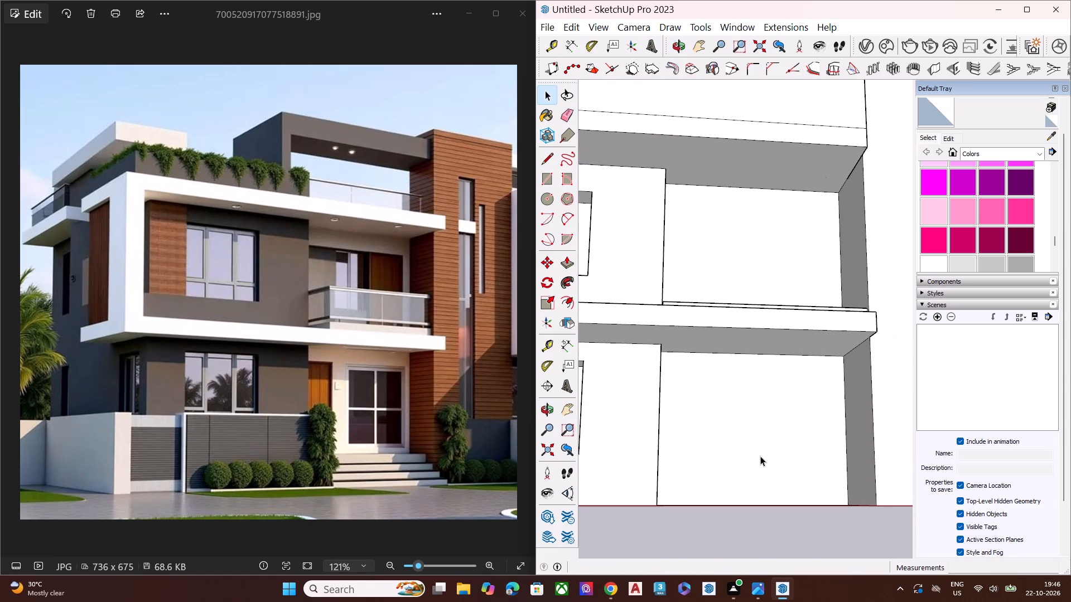
middle_click_drag(760, 456, 791, 518)
middle_click(791, 518)
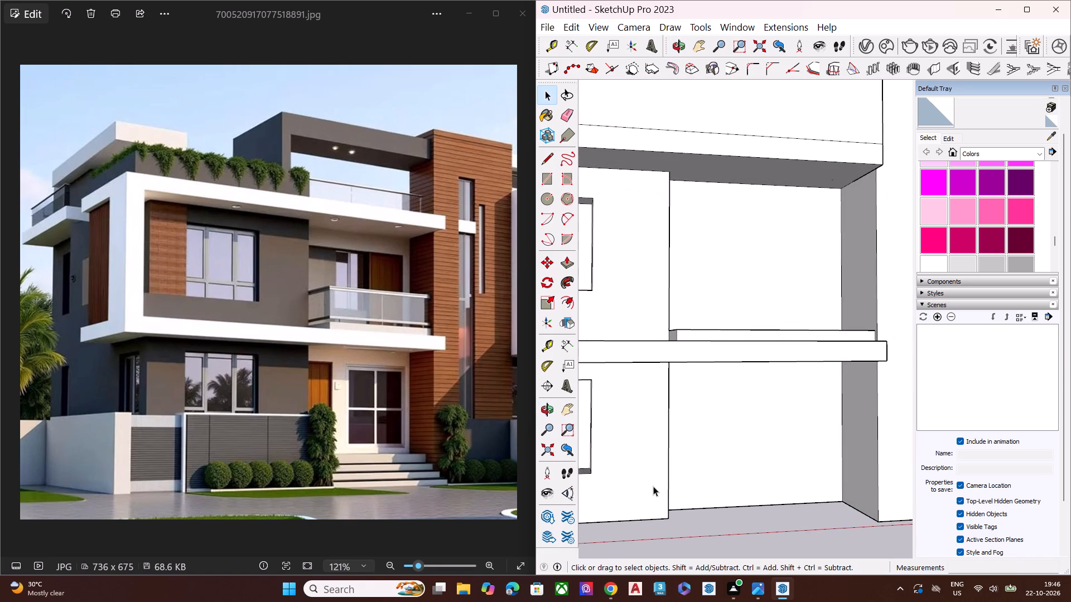
scroll(656, 488, "up", 1)
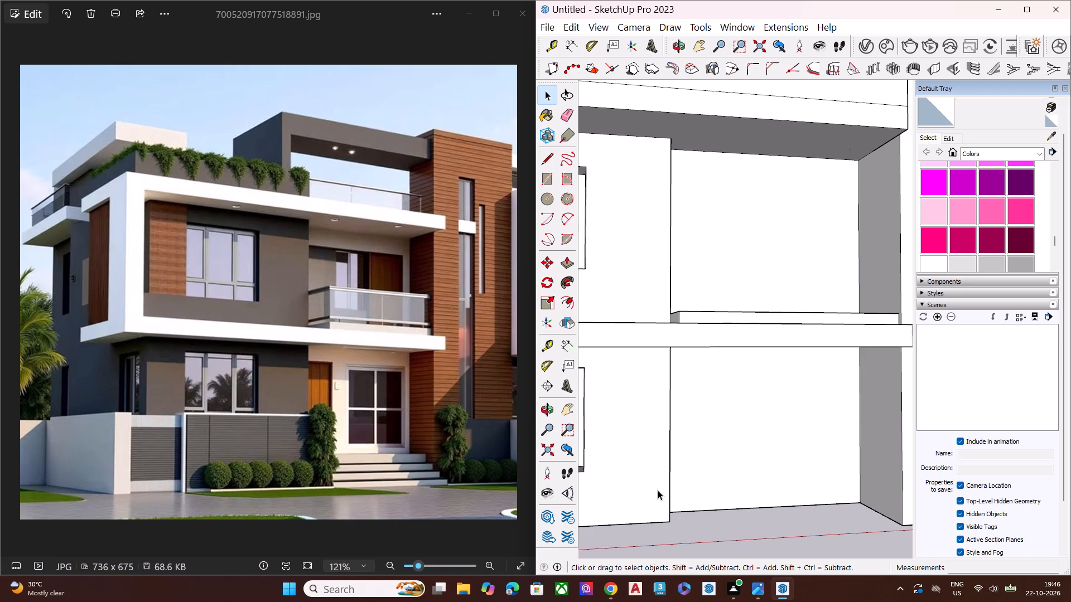
scroll(617, 473, "down", 4)
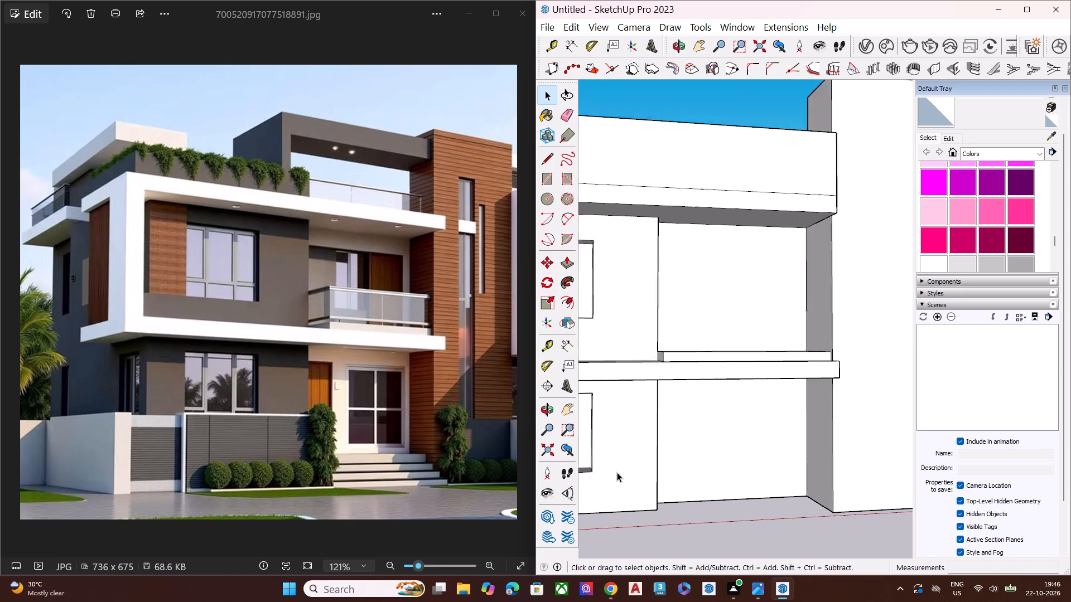
scroll(617, 472, "down", 3)
middle_click_drag(733, 502, 852, 492)
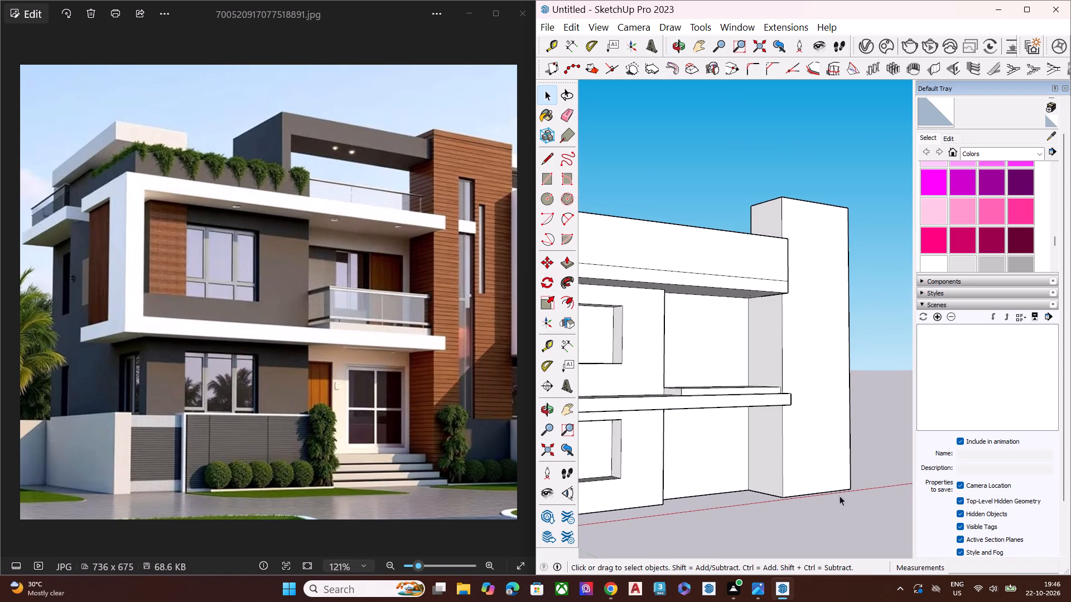
middle_click_drag(726, 478, 573, 481)
scroll(649, 474, "up", 3)
middle_click_drag(746, 468, 684, 459)
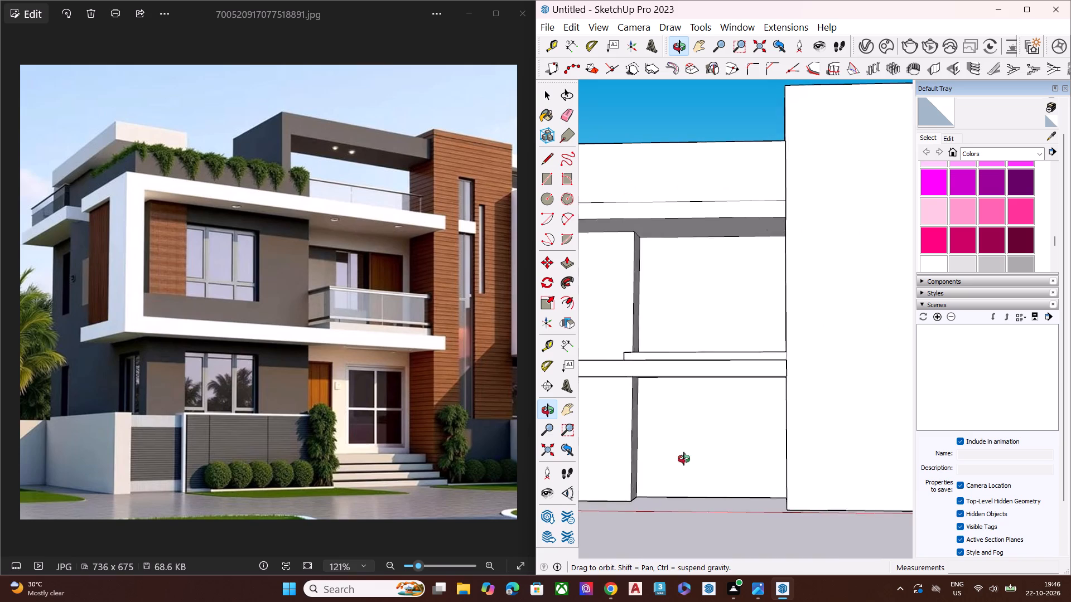
middle_click_drag(684, 459, 642, 459)
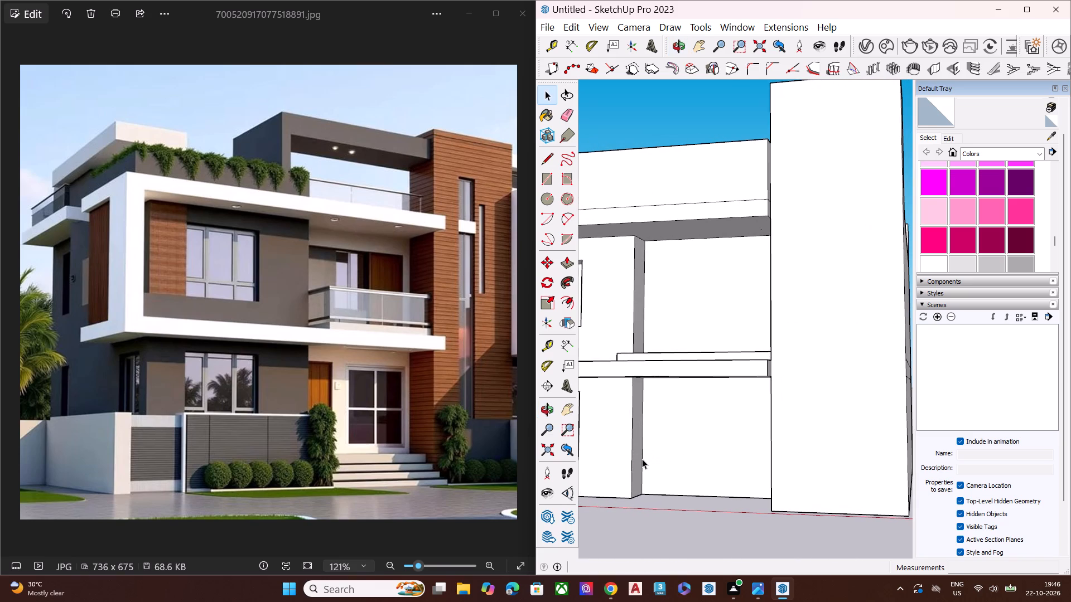
Extend the house's underside face downward with Push/Pull to add a plinth band below the ground-floor walls.
scroll(672, 457, "down", 1)
scroll(686, 457, "up", 1)
scroll(689, 457, "down", 8)
scroll(779, 457, "down", 1)
scroll(779, 457, "up", 1)
scroll(779, 457, "down", 3)
middle_click_drag(779, 462, 739, 321)
scroll(785, 426, "up", 1)
left_click(784, 482)
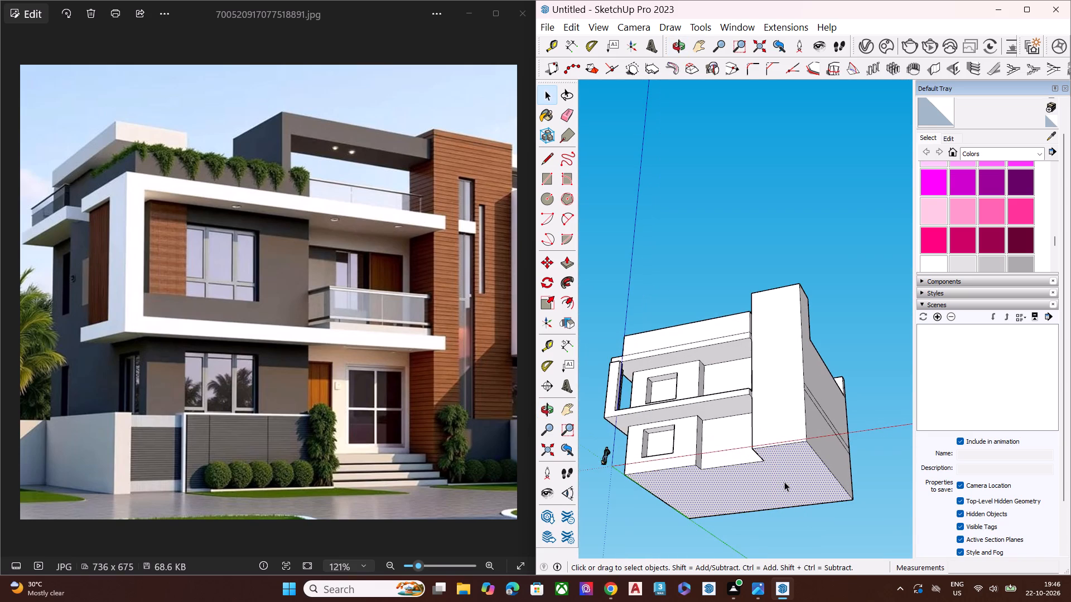
key("p")
left_click(784, 482)
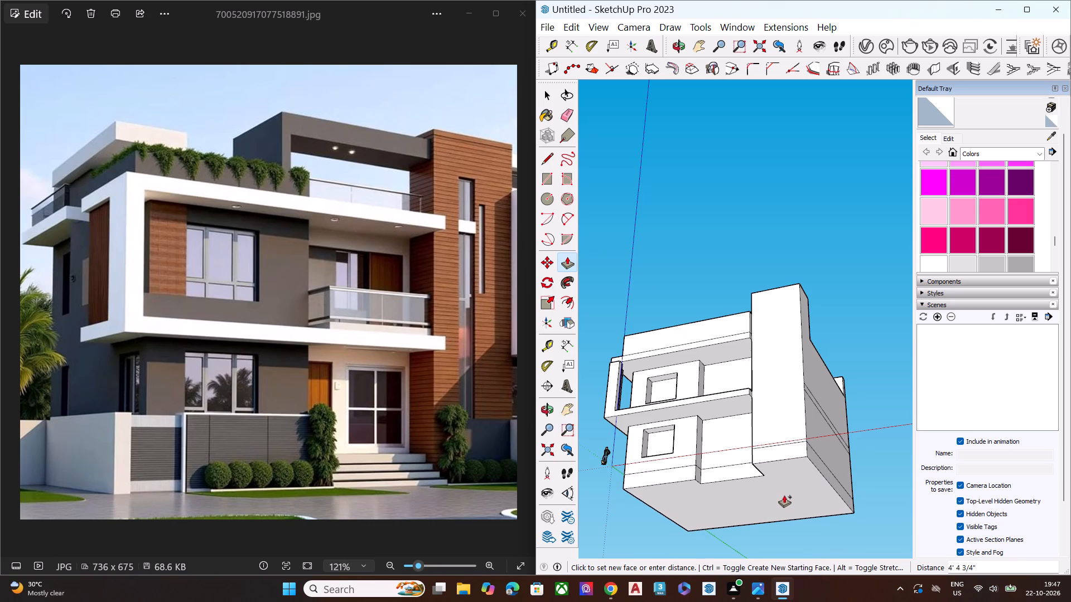
left_click(784, 496)
key("space")
Select the whole connected house and move it about 5' 4", using the projecting frame's lower front corner as base point.
middle_click_drag(744, 453, 906, 591)
middle_click_drag(755, 480, 871, 477)
scroll(771, 455, "up", 6)
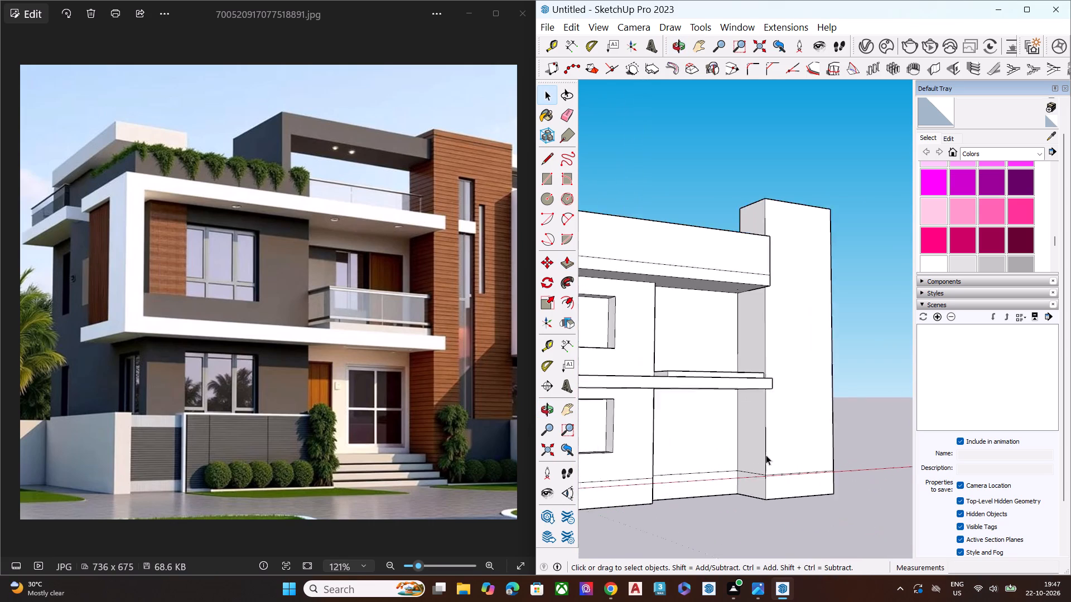
scroll(771, 457, "down", 4)
scroll(789, 465, "up", 2)
scroll(791, 466, "down", 1)
scroll(791, 466, "up", 2)
scroll(791, 466, "down", 3)
triple_click(657, 440)
left_click(657, 440)
scroll(611, 499, "up", 4)
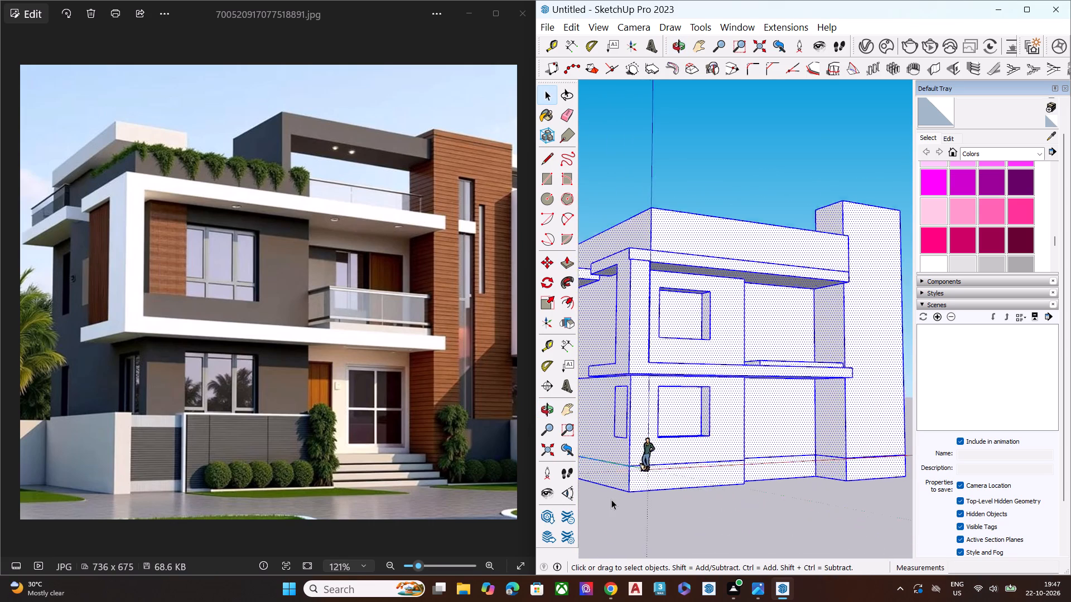
scroll(611, 499, "up", 4)
middle_click_drag(631, 486, 823, 518)
scroll(751, 450, "up", 2)
scroll(753, 449, "down", 1)
scroll(753, 449, "up", 7)
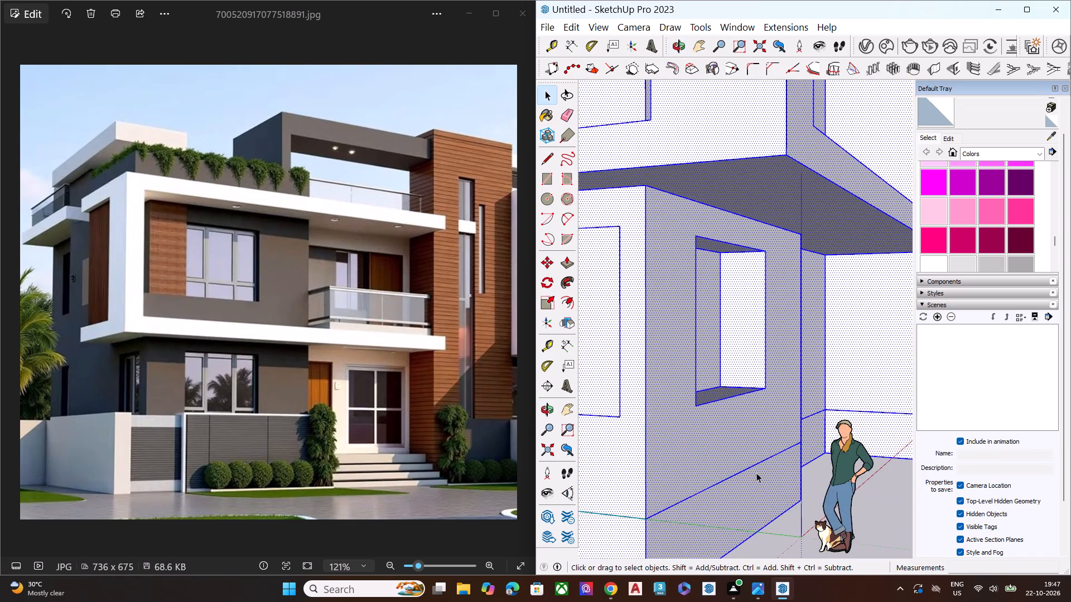
middle_click_drag(756, 474, 588, 525)
scroll(593, 501, "down", 2)
scroll(745, 393, "up", 1)
scroll(752, 399, "down", 5)
middle_click_drag(773, 426, 735, 457)
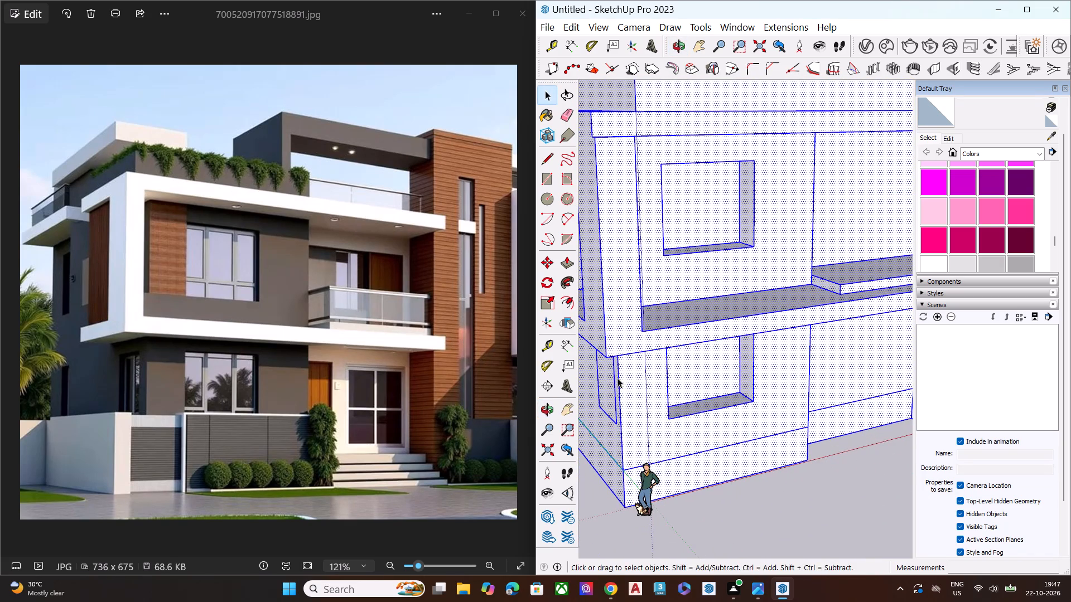
key("m")
left_click(605, 356)
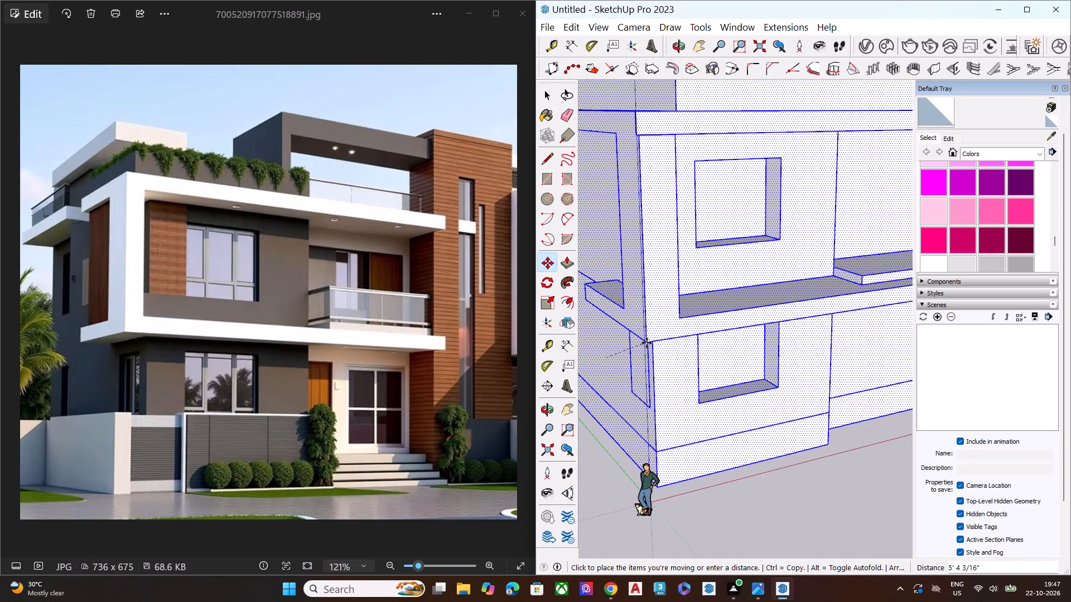
left_click(648, 346)
key("space")
Raise the selected house about 2' 2" along the vertical axis from its bottom front corner.
middle_click_drag(672, 484, 642, 351)
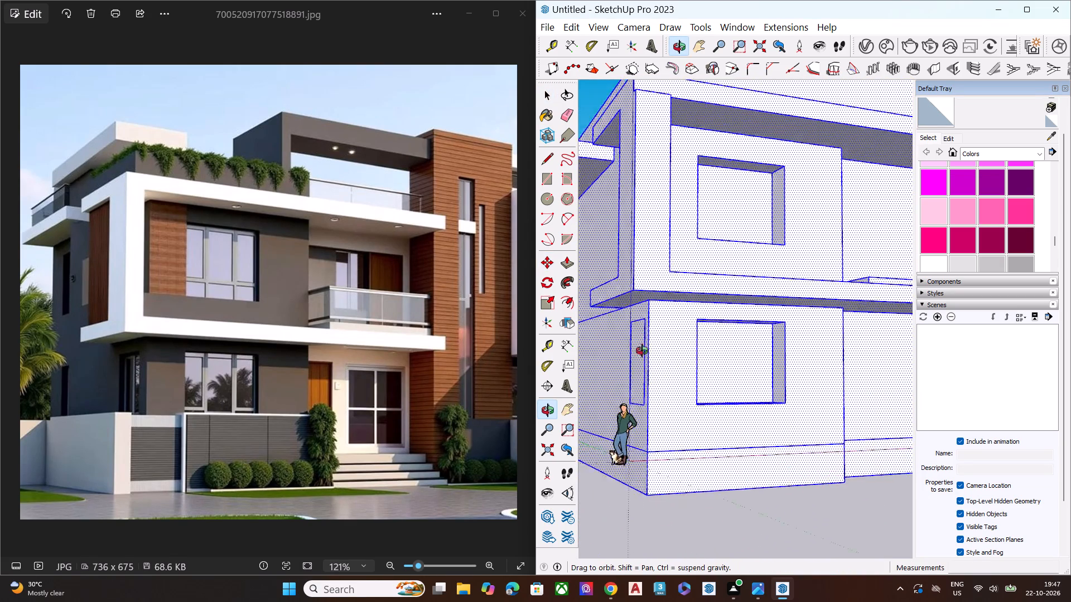
middle_click_drag(642, 351, 643, 321)
key("m")
middle_click_drag(644, 473, 659, 566)
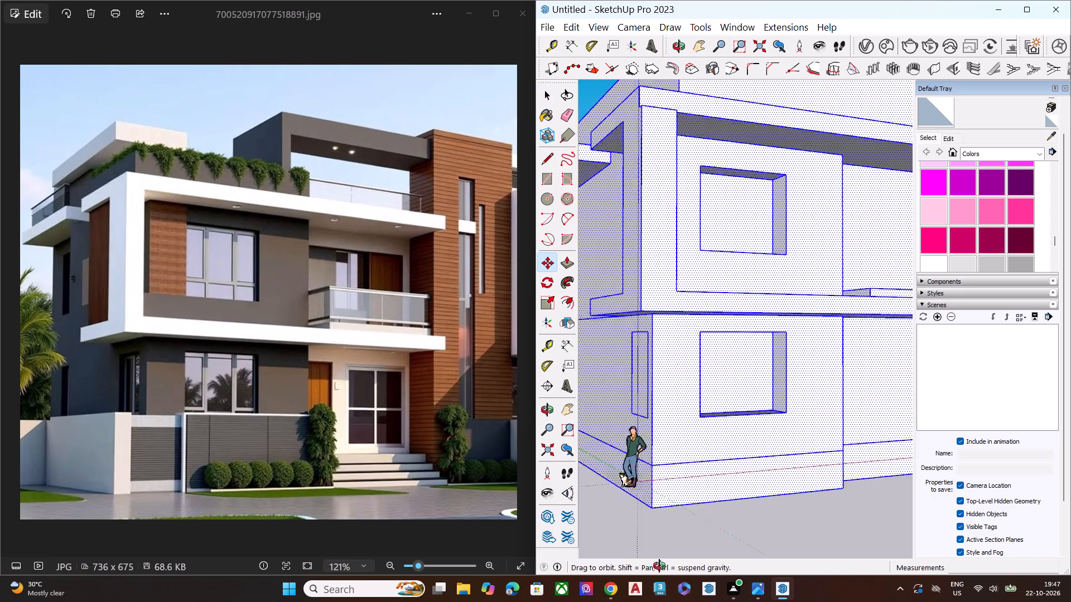
middle_click_drag(659, 566, 673, 601)
scroll(644, 494, "up", 1)
scroll(644, 494, "down", 1)
scroll(644, 494, "up", 5)
left_click(670, 528)
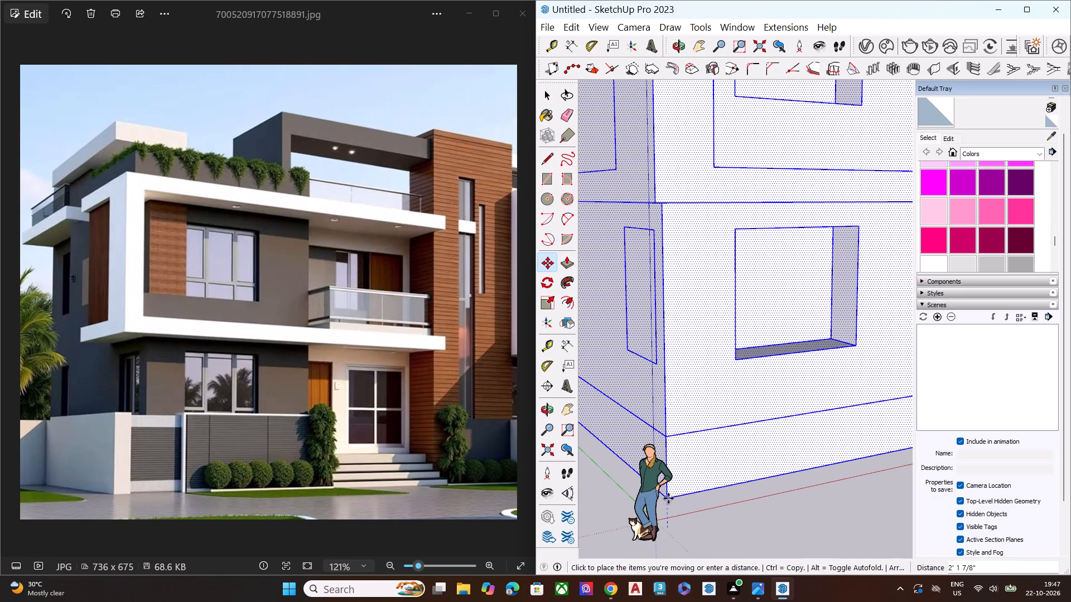
left_click(668, 498)
key("space")
Move the selected house by its bottom front corner onto the axes origin, then clear the selection.
middle_click_drag(687, 505, 528, 436)
middle_click_drag(660, 458, 684, 513)
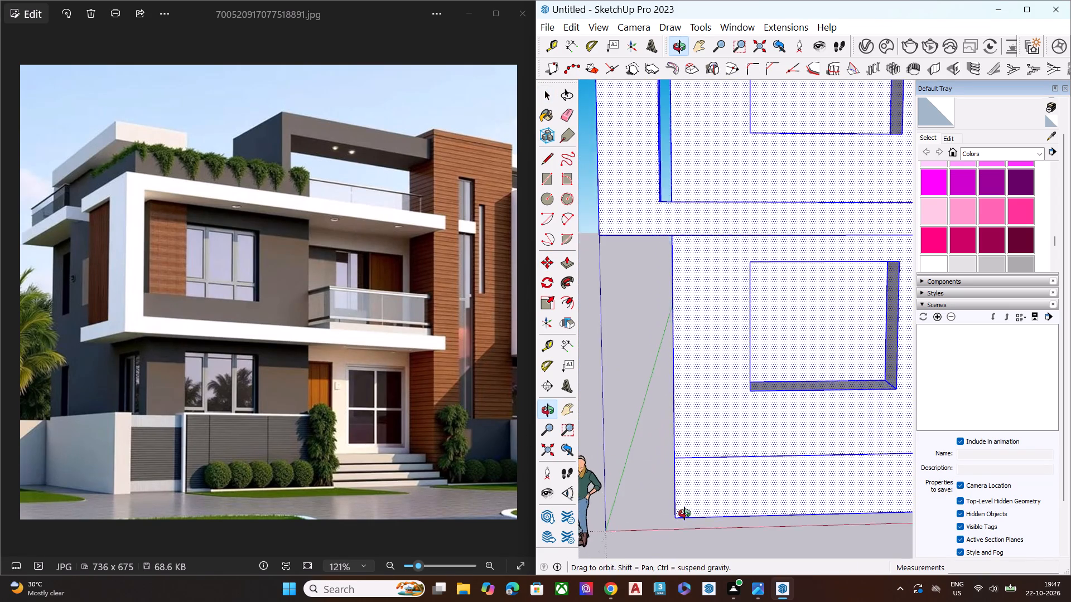
middle_click_drag(684, 513, 686, 525)
scroll(686, 530, "up", 7)
key("m")
left_click(672, 518)
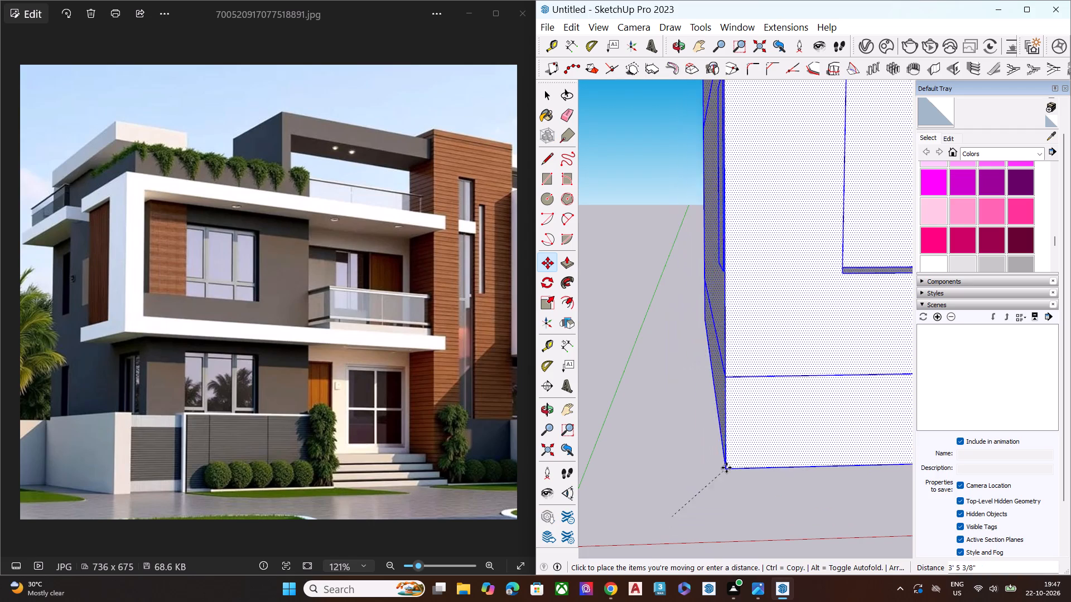
scroll(747, 448, "down", 6)
left_click(654, 499)
key("space")
left_click(669, 520)
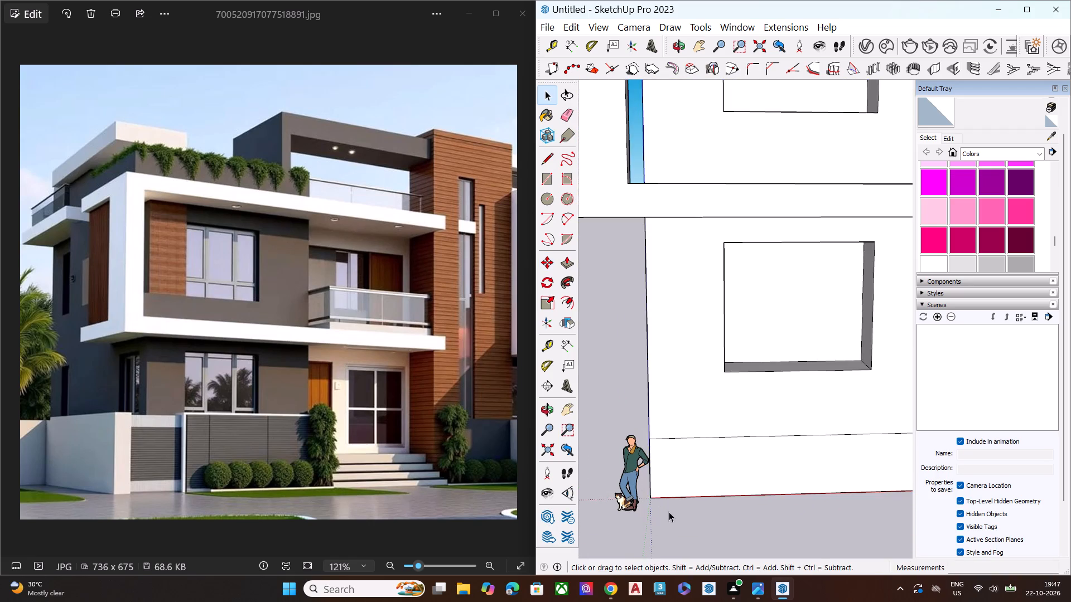
Examine the repositioned house with its plinth band from above, the tower side and the front.
scroll(658, 469, "down", 5)
scroll(651, 479, "up", 1)
scroll(650, 479, "down", 3)
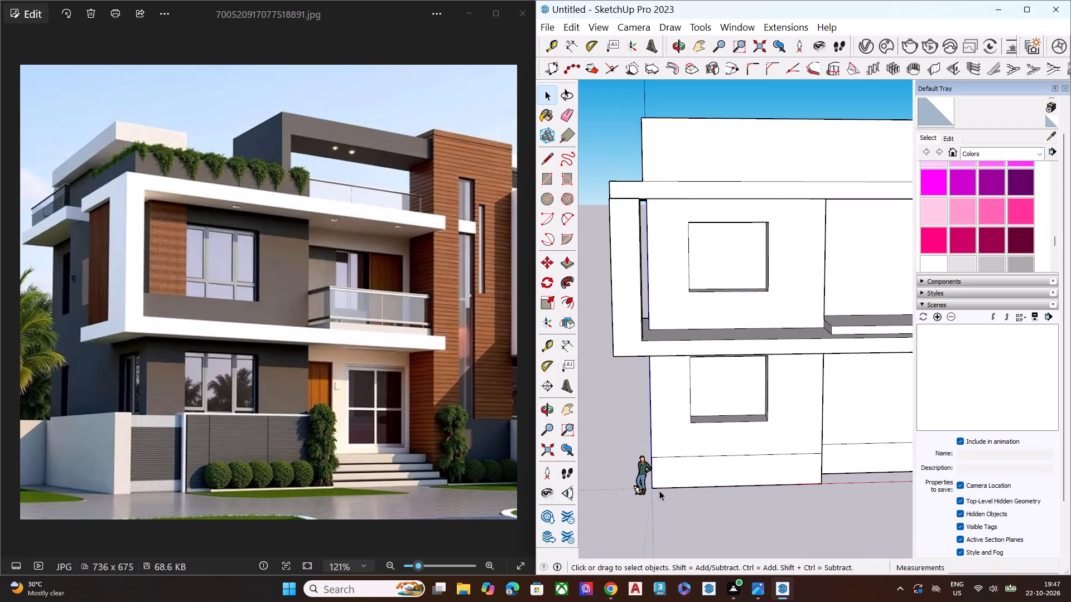
scroll(643, 445, "down", 9)
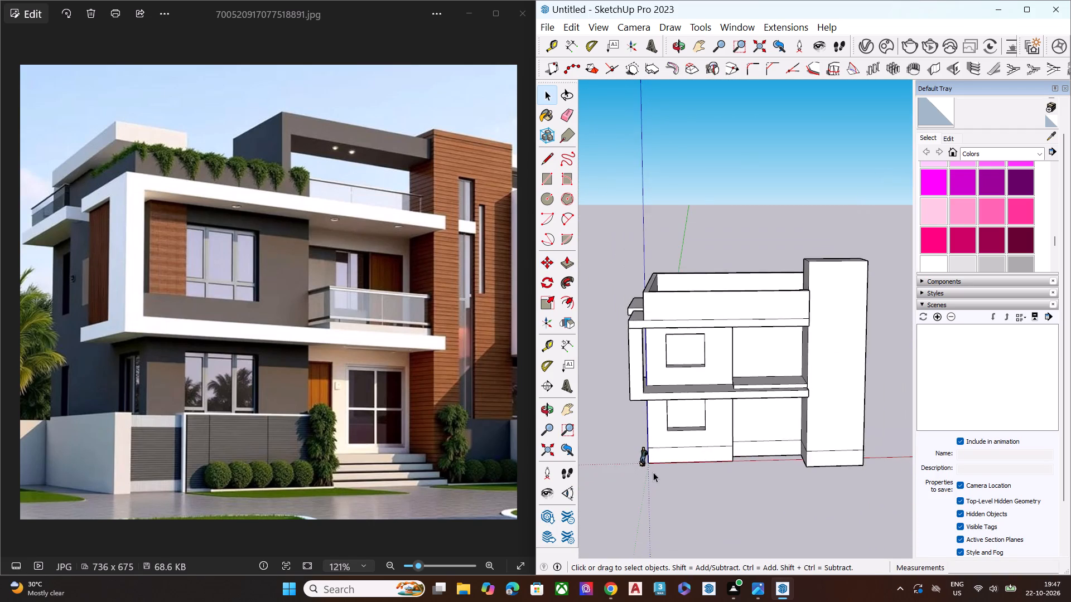
middle_click_drag(658, 475, 682, 572)
left_click(773, 470)
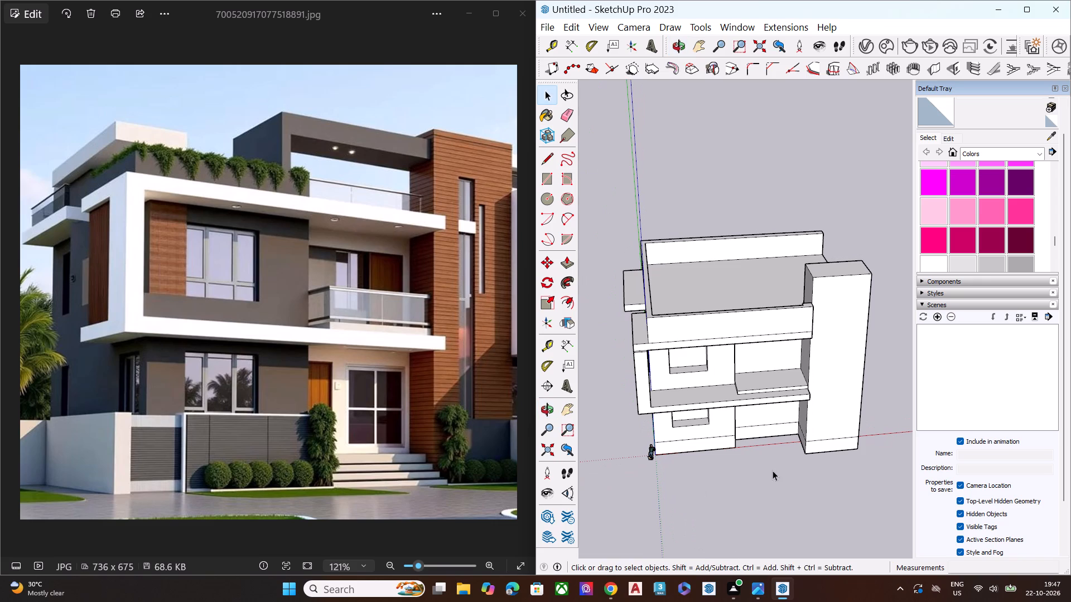
middle_click_drag(691, 464, 665, 333)
middle_click_drag(788, 447, 509, 432)
middle_click_drag(782, 460, 698, 439)
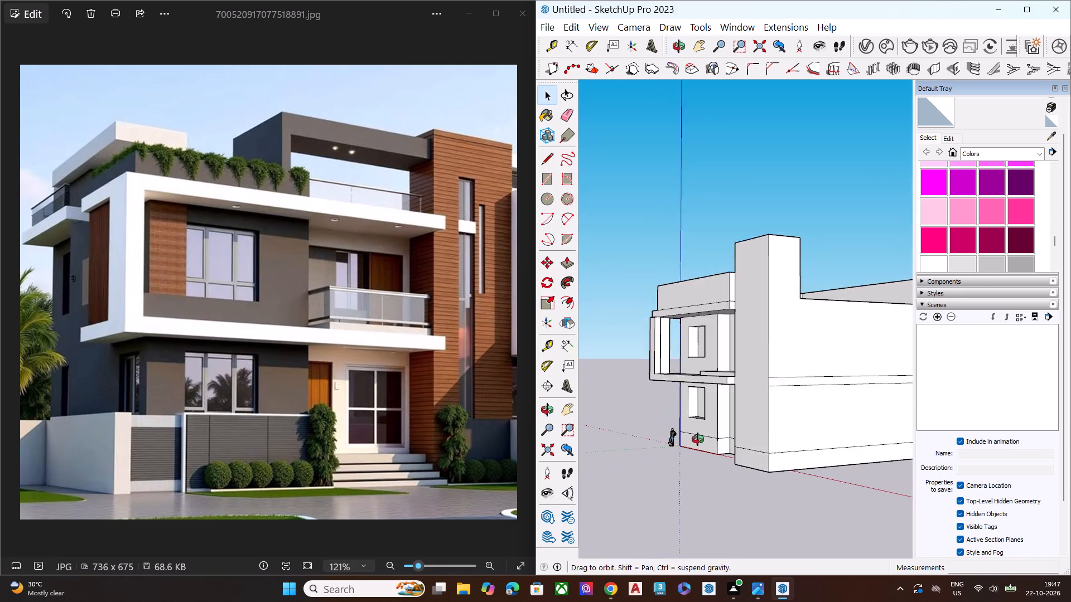
middle_click_drag(698, 439, 692, 438)
scroll(764, 444, "down", 1)
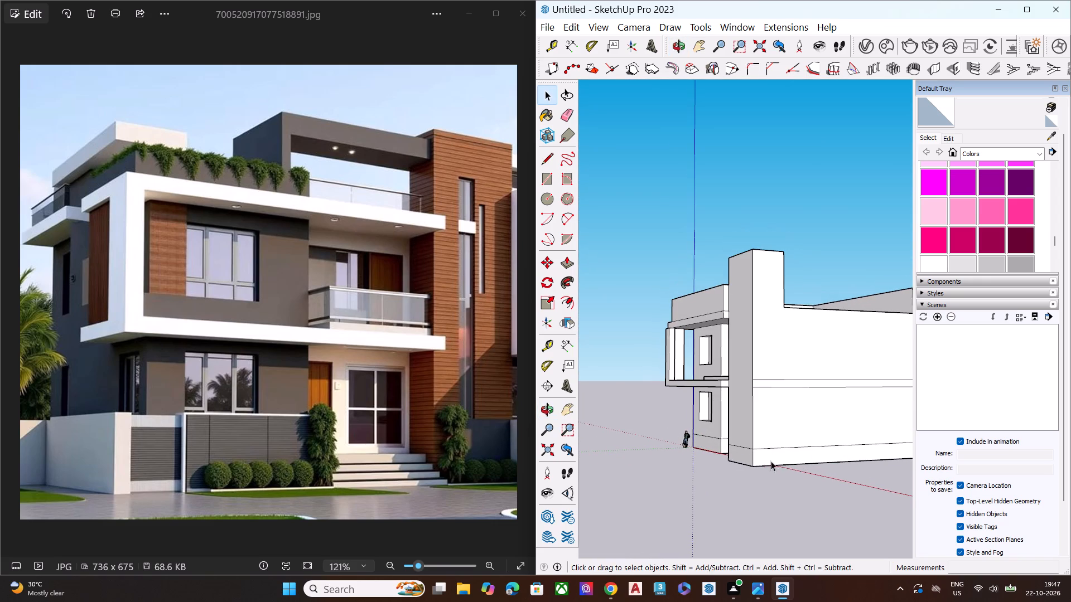
middle_click_drag(771, 461, 949, 462)
middle_click_drag(779, 473, 914, 458)
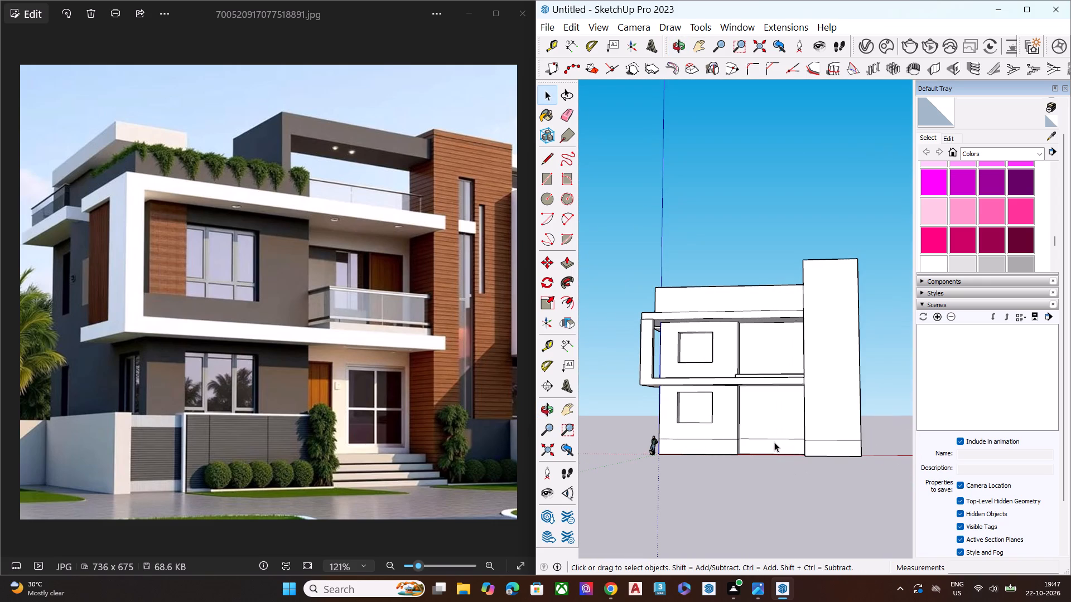
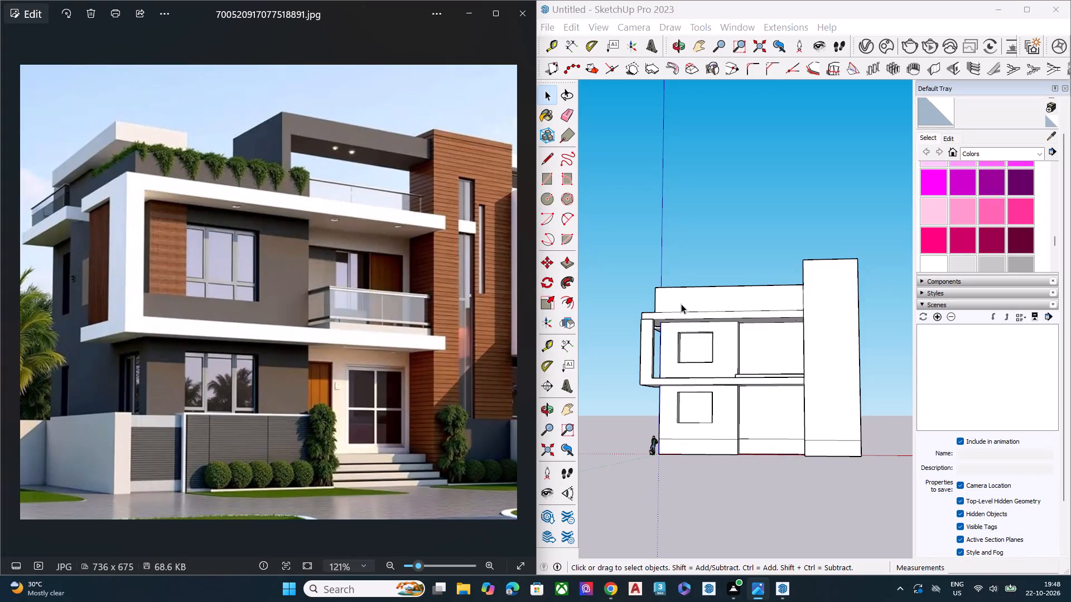
Draw a door rectangle about 12' 11 3/4" high and 6' 11" wide on the ground-floor recessed wall, ending on the plinth line.
scroll(723, 346, "down", 5)
scroll(751, 391, "up", 2)
scroll(751, 391, "down", 2)
middle_click_drag(754, 392, 763, 465)
scroll(768, 370, "up", 2)
scroll(766, 363, "down", 1)
scroll(766, 363, "up", 2)
scroll(748, 414, "up", 3)
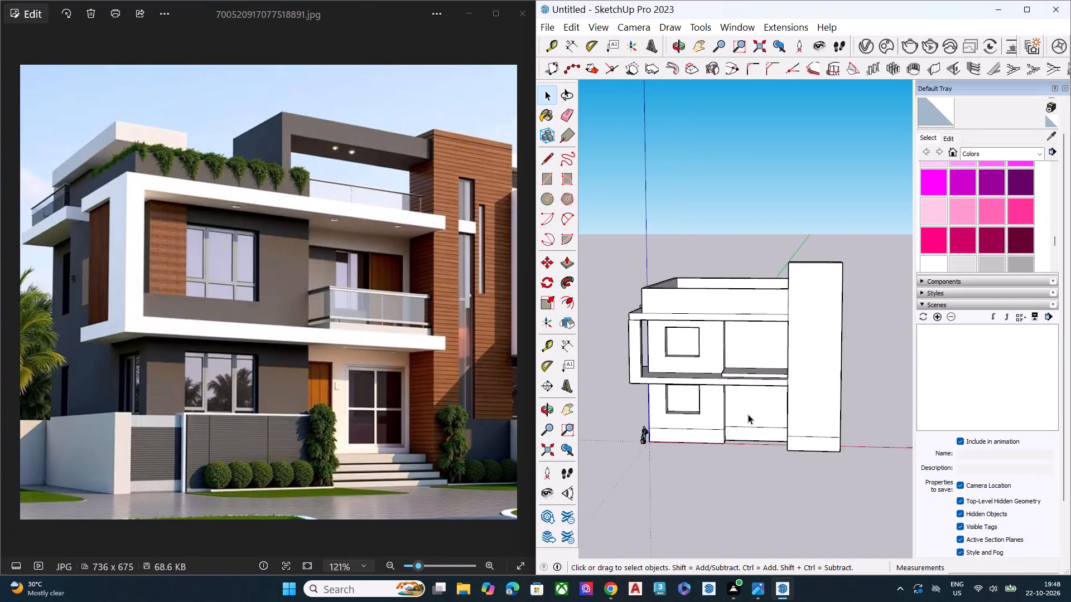
scroll(748, 414, "up", 12)
middle_click_drag(775, 426, 782, 420)
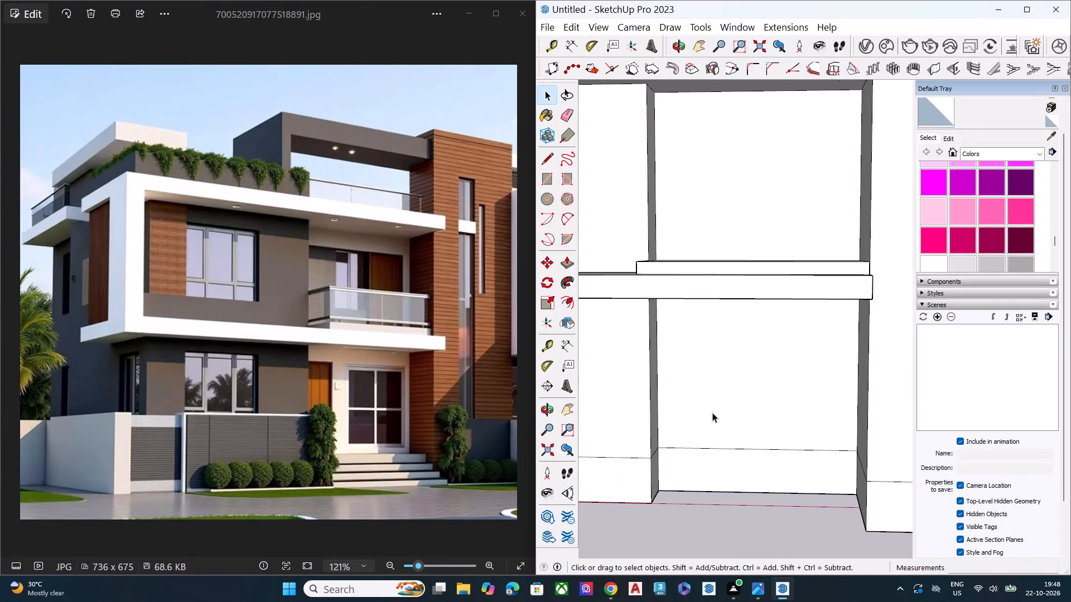
key("r")
middle_click_drag(663, 329, 675, 285)
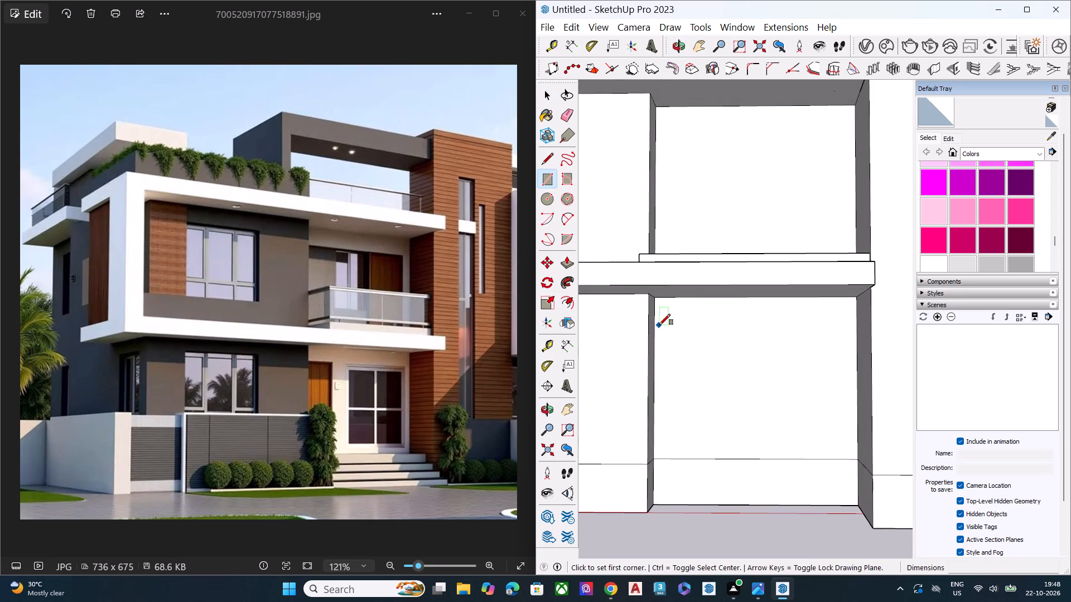
left_click(659, 325)
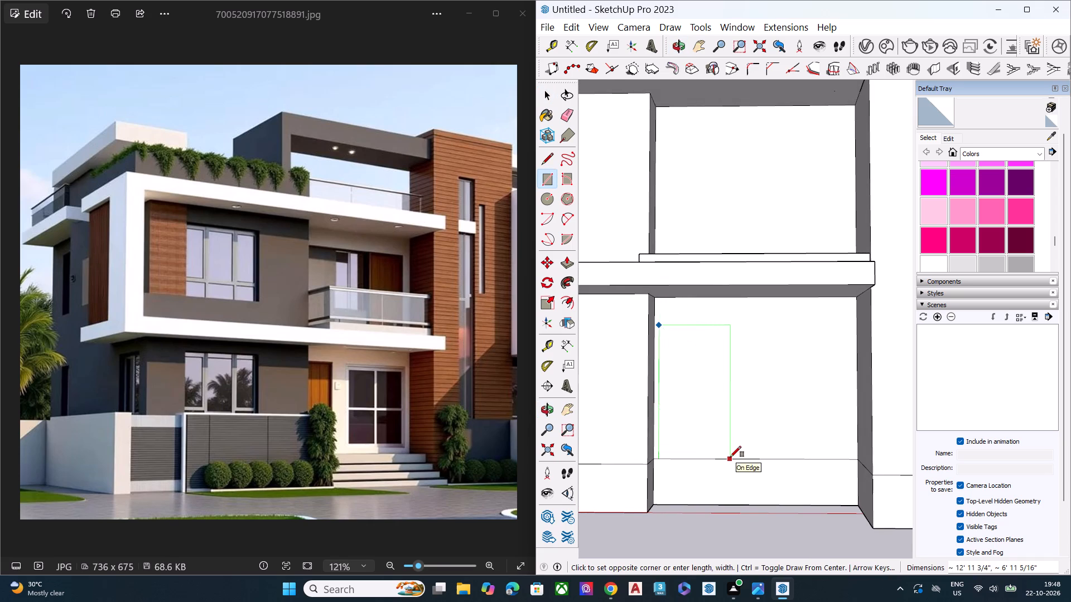
left_click(730, 457)
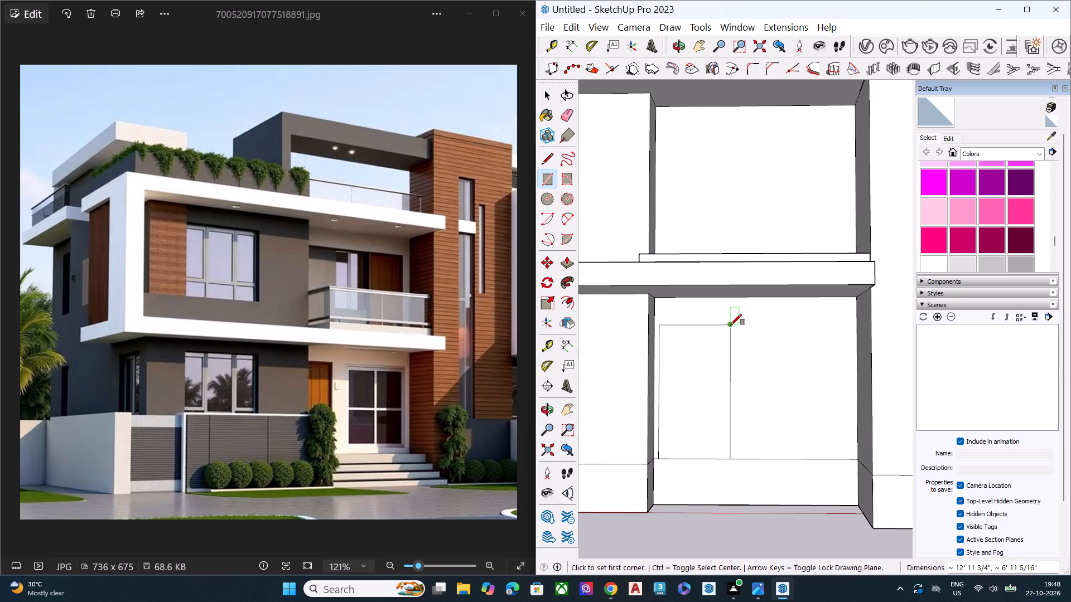
Draw a second, wider opening rectangle about 12' 10" high and 8' 11" wide beside it, nearer the tower.
left_click(760, 324)
scroll(832, 441, "up", 2)
scroll(832, 441, "down", 1)
scroll(832, 441, "up", 2)
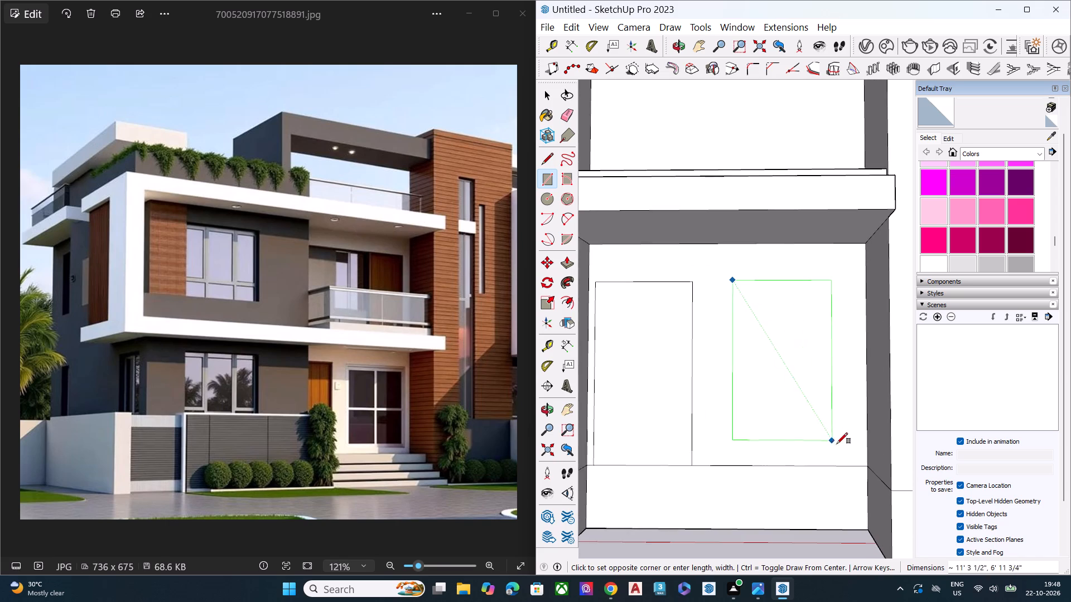
left_click(860, 463)
middle_click_drag(803, 450, 867, 435)
scroll(765, 405, "up", 3)
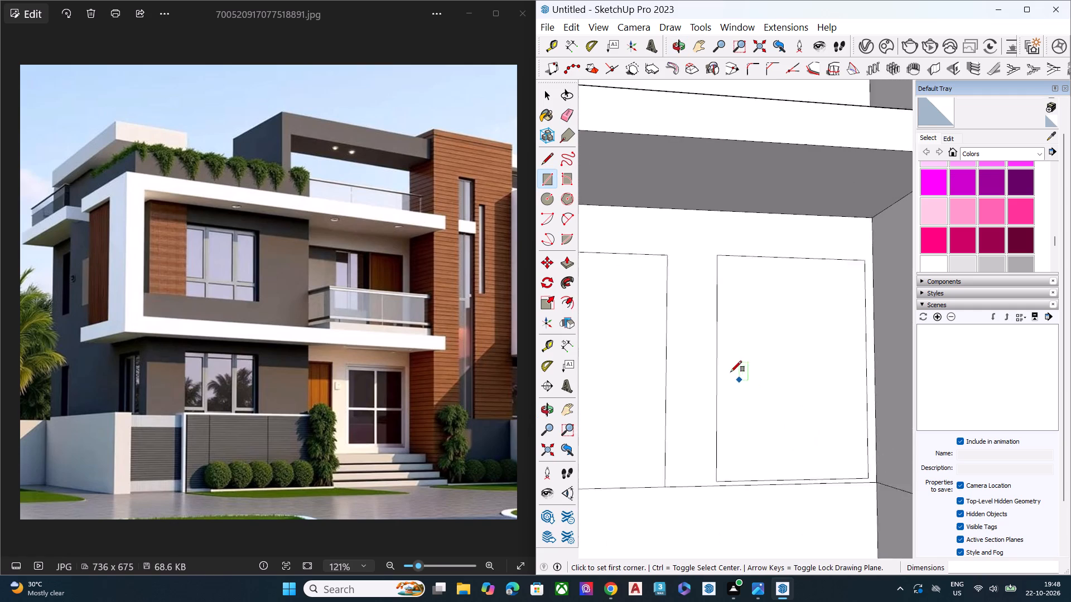
key("space")
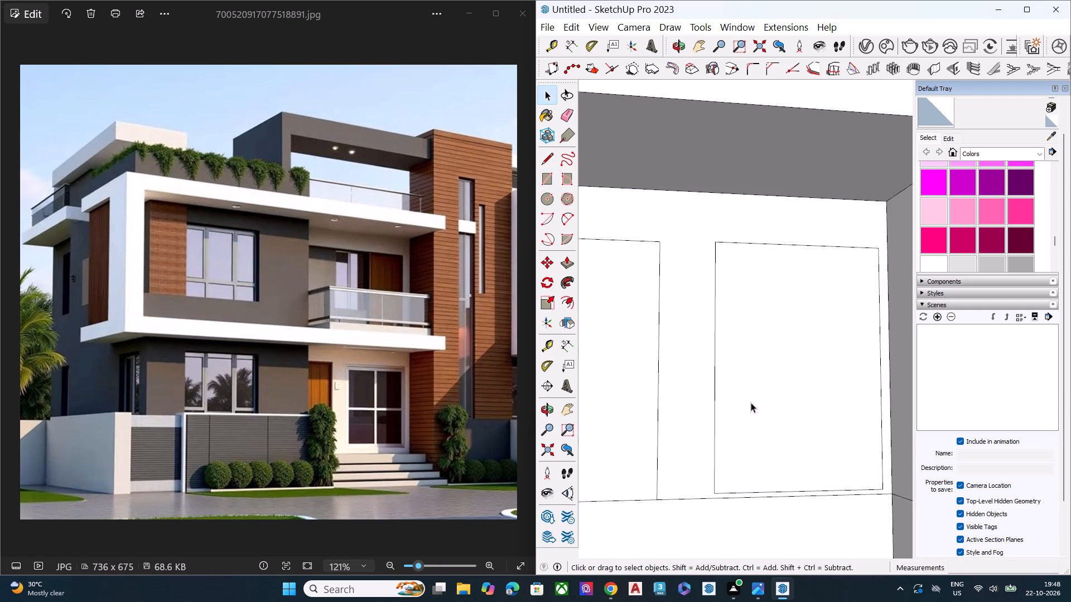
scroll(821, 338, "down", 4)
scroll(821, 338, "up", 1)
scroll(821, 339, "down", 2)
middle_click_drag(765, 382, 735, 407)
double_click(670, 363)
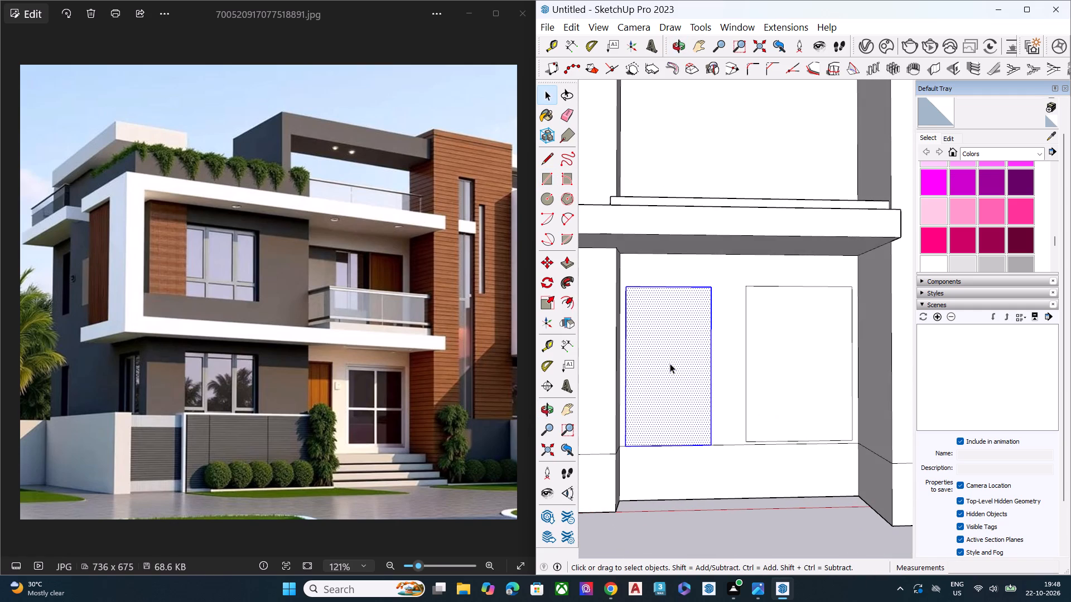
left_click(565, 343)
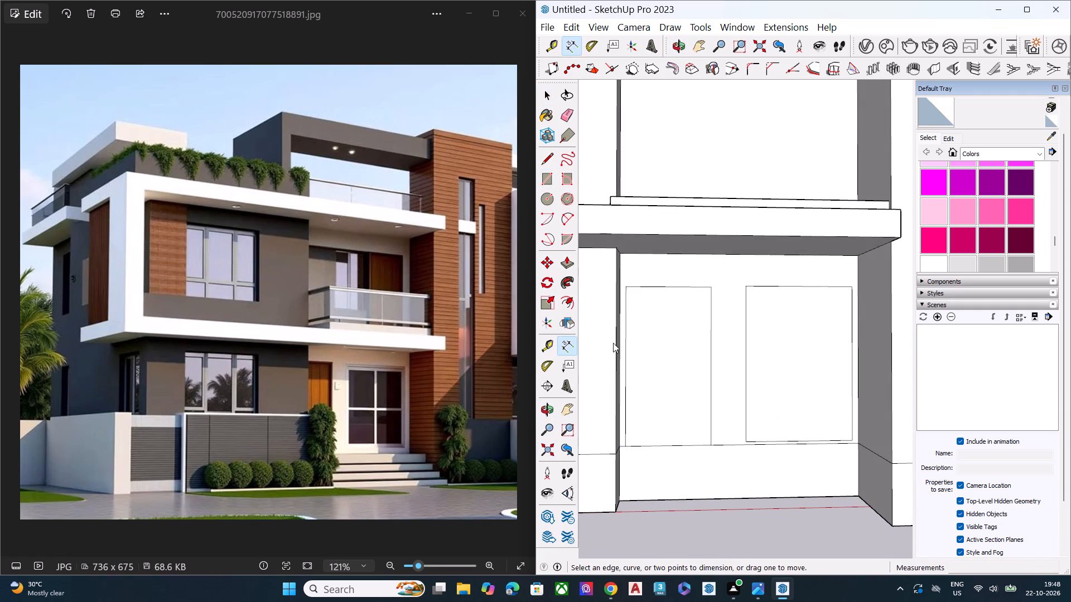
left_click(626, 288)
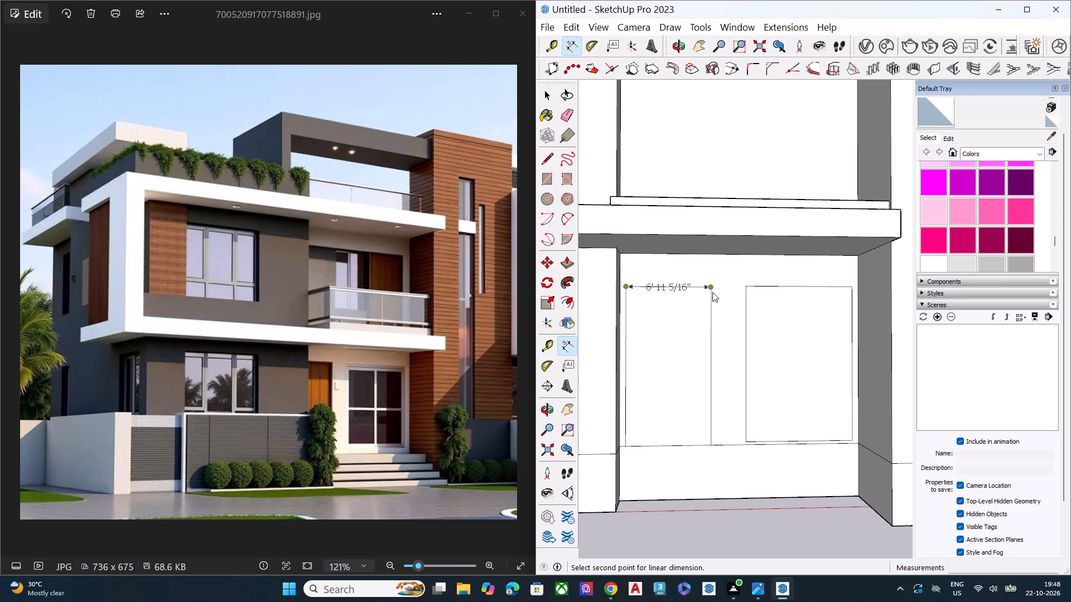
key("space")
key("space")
Scale the narrower door rectangle down in width from its edge facing the wider opening.
double_click(662, 365)
key("s")
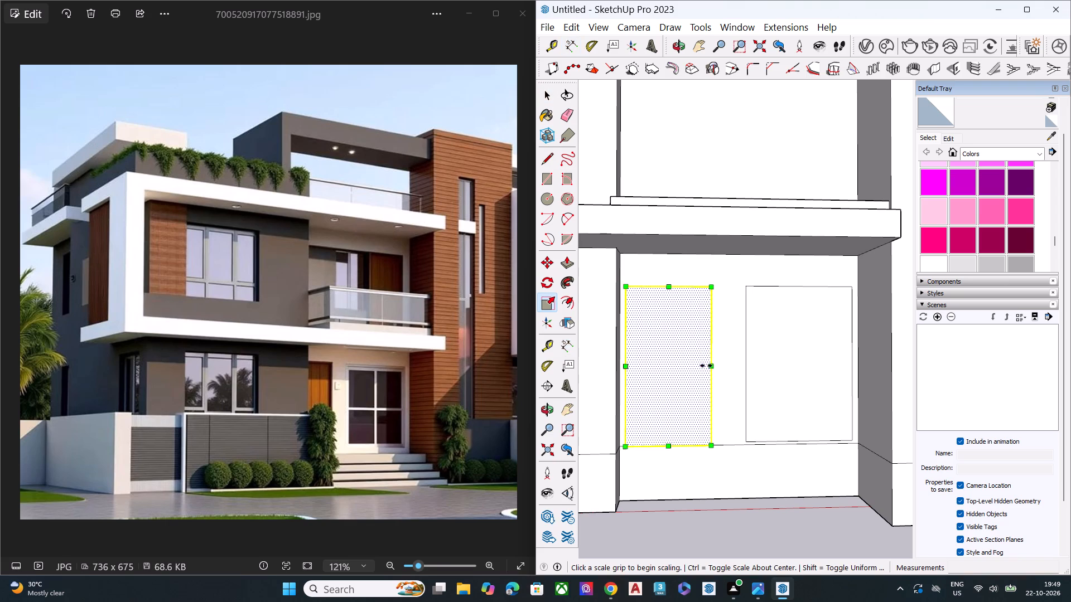
left_click_drag(710, 365, 705, 366)
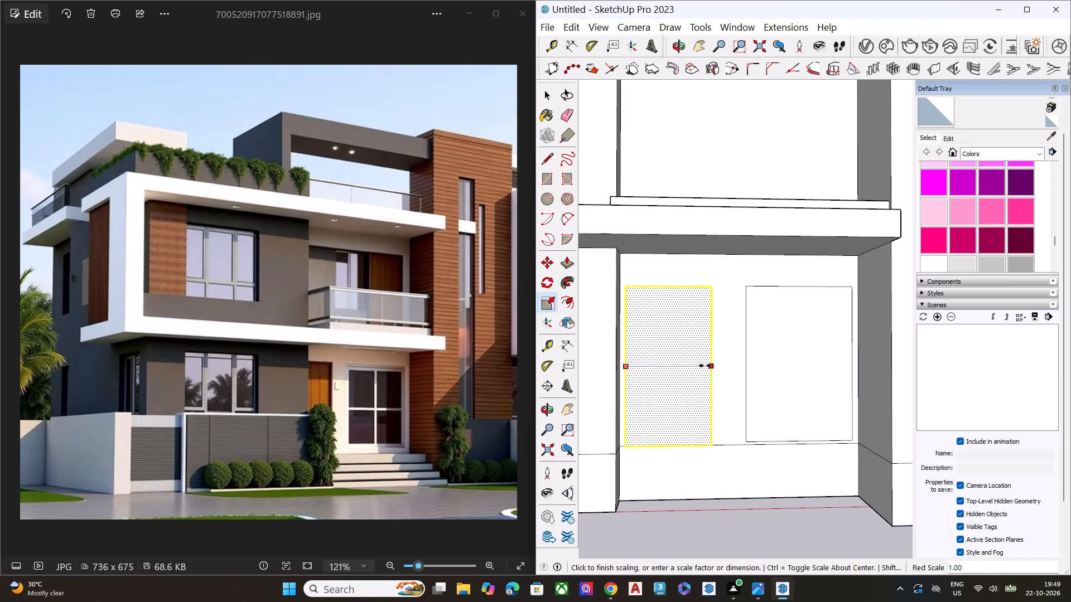
left_click_drag(705, 366, 699, 366)
key("space")
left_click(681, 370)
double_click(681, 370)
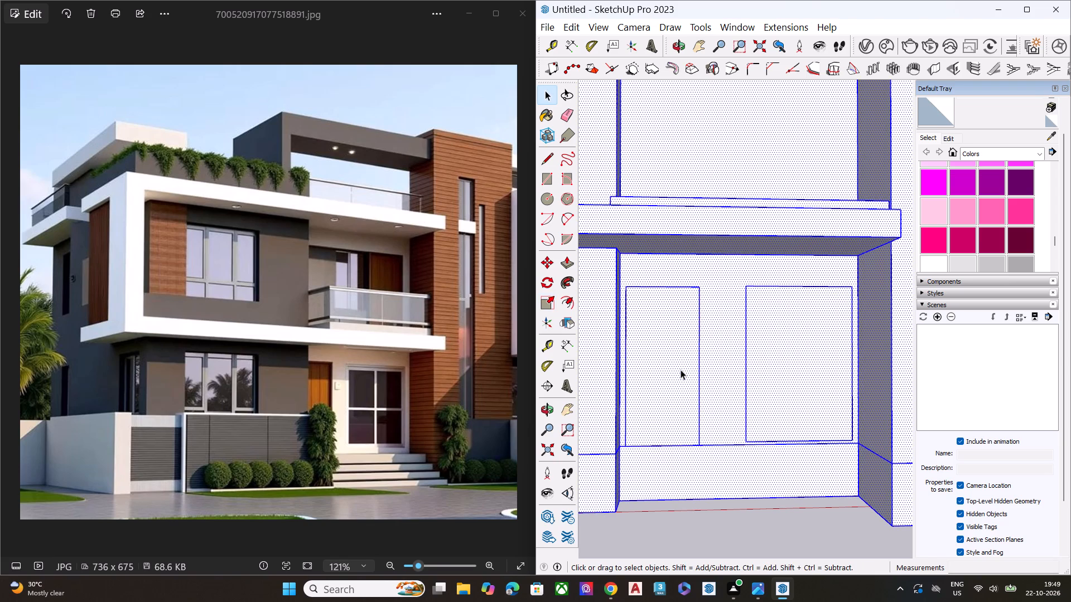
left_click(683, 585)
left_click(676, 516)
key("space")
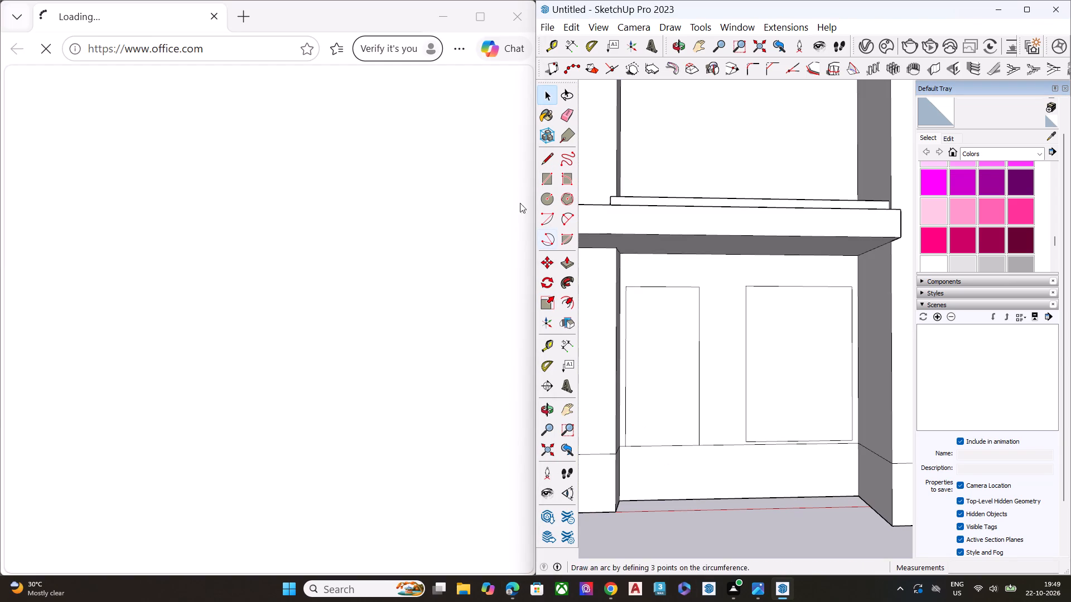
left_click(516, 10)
Move the narrower door rectangle about 9 3/4" along the red axis toward the wider opening.
double_click(685, 329)
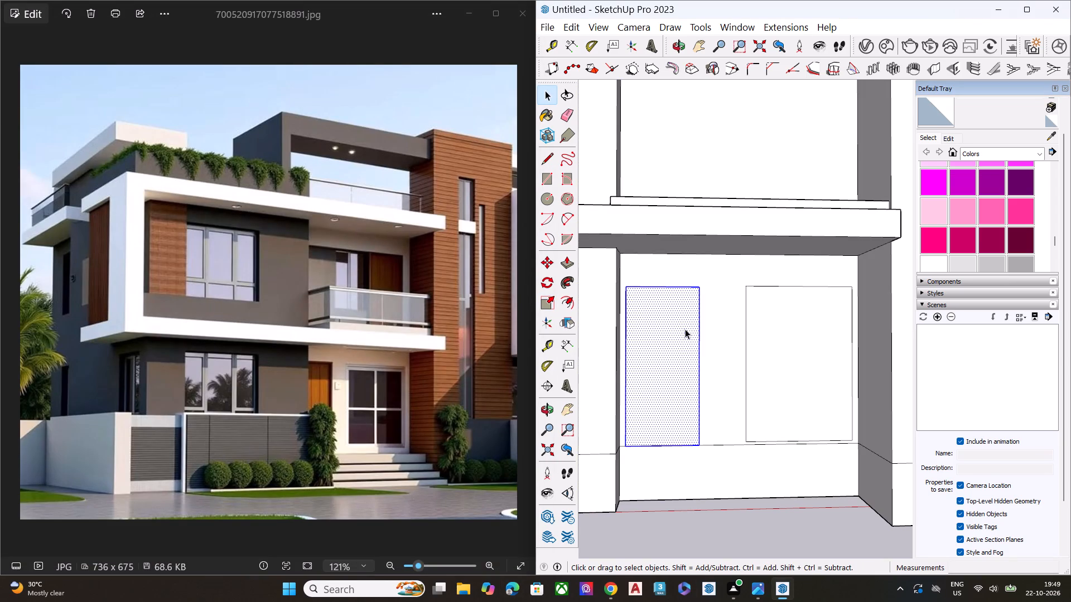
key("m")
left_click(649, 311)
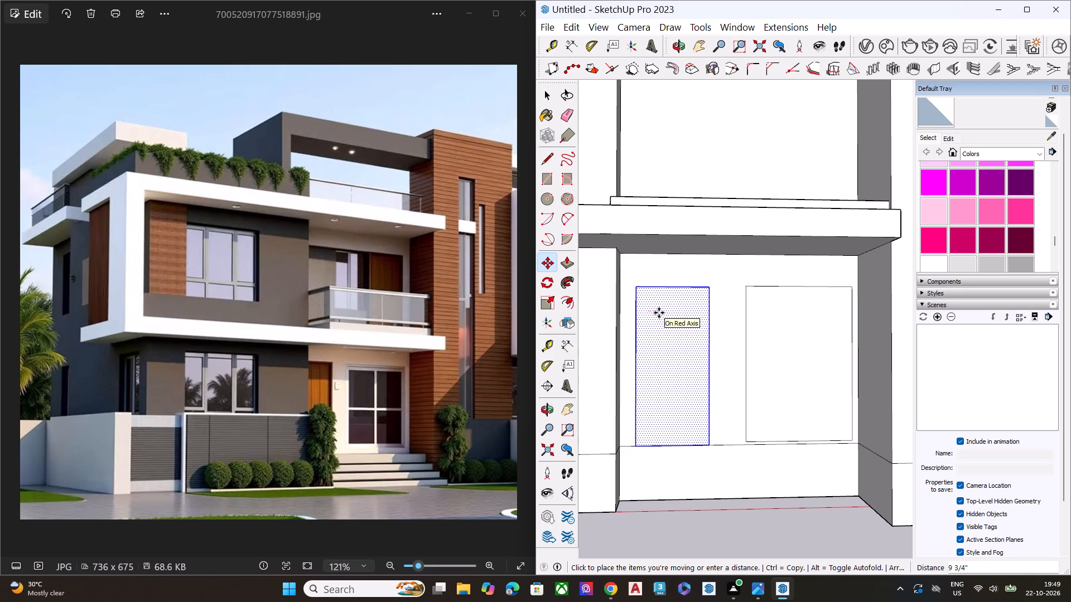
left_click(659, 313)
key("space")
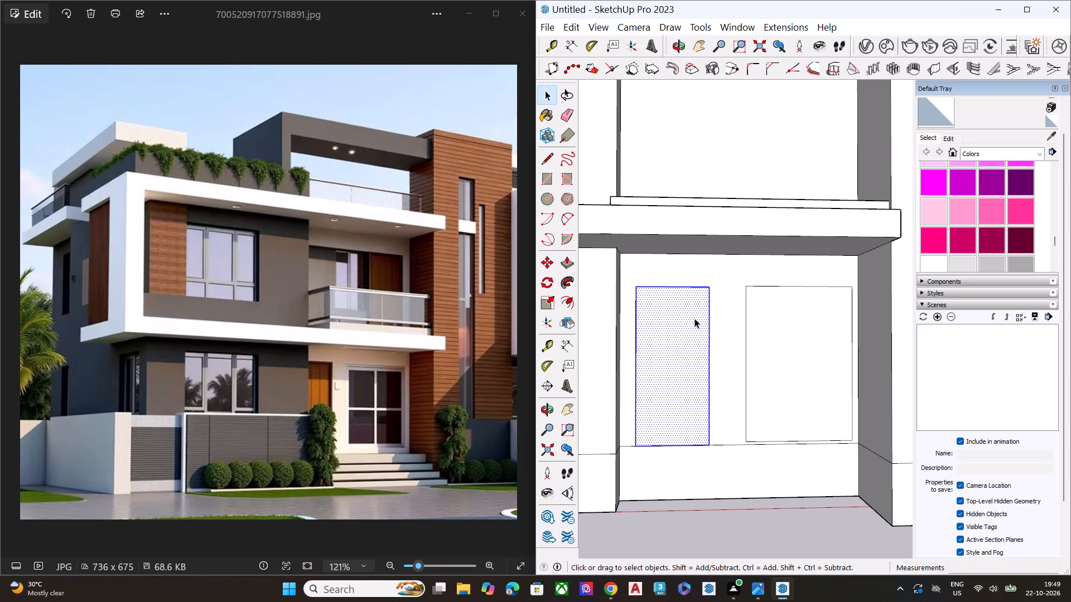
Scale the wider opening rectangle vertically by about 1.02 so its bottom edge meets the plinth line.
scroll(694, 318, "down", 8)
middle_click_drag(716, 360, 804, 366)
scroll(793, 348, "up", 3)
scroll(754, 334, "down", 2)
scroll(754, 334, "up", 4)
double_click(736, 344)
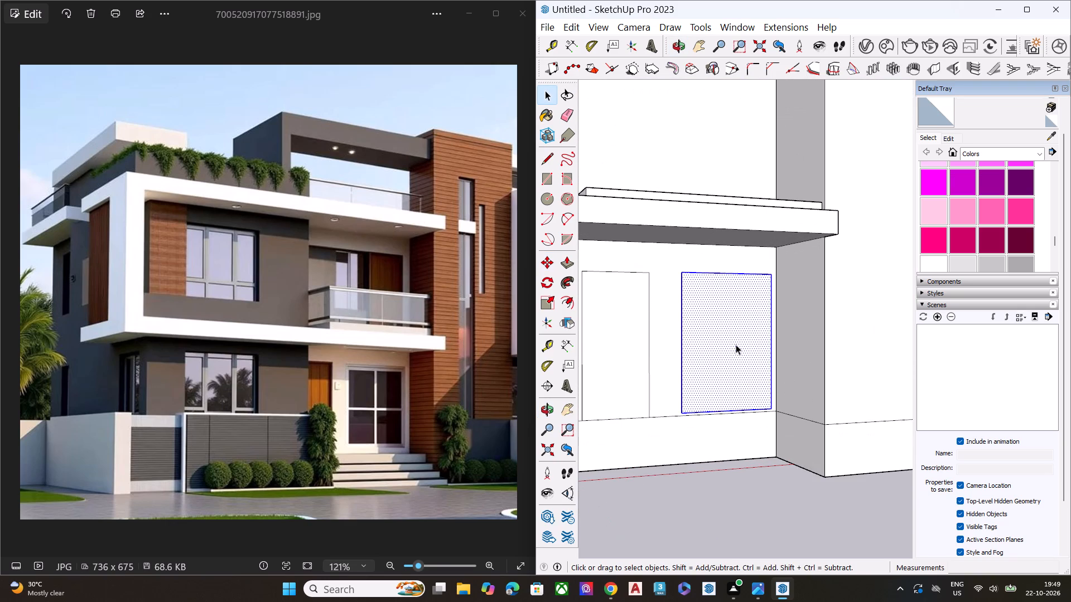
scroll(726, 358, "up", 5)
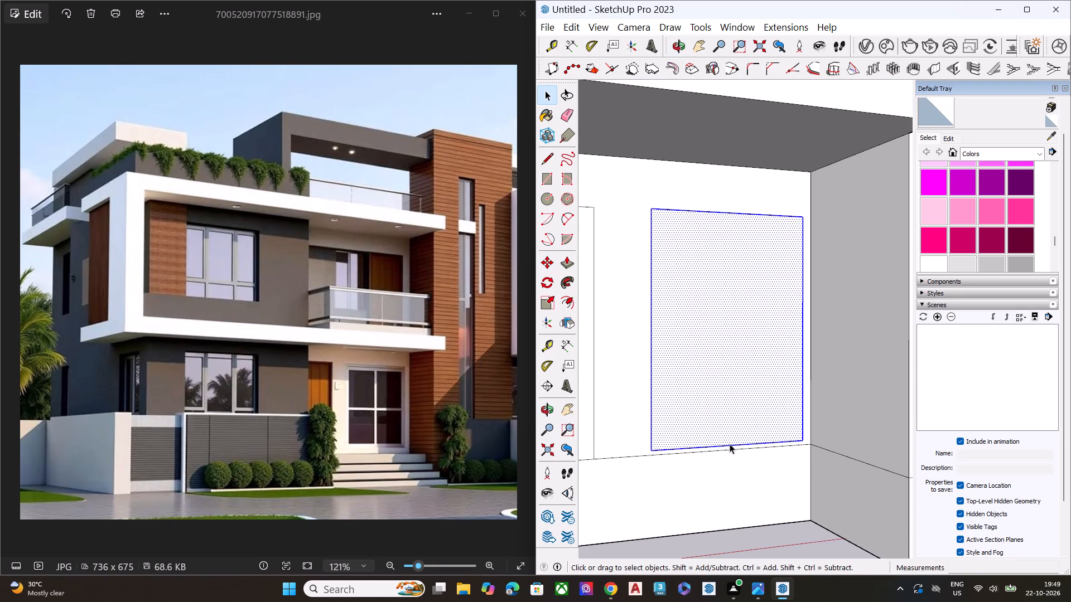
left_click(730, 444)
double_click(723, 421)
key("m")
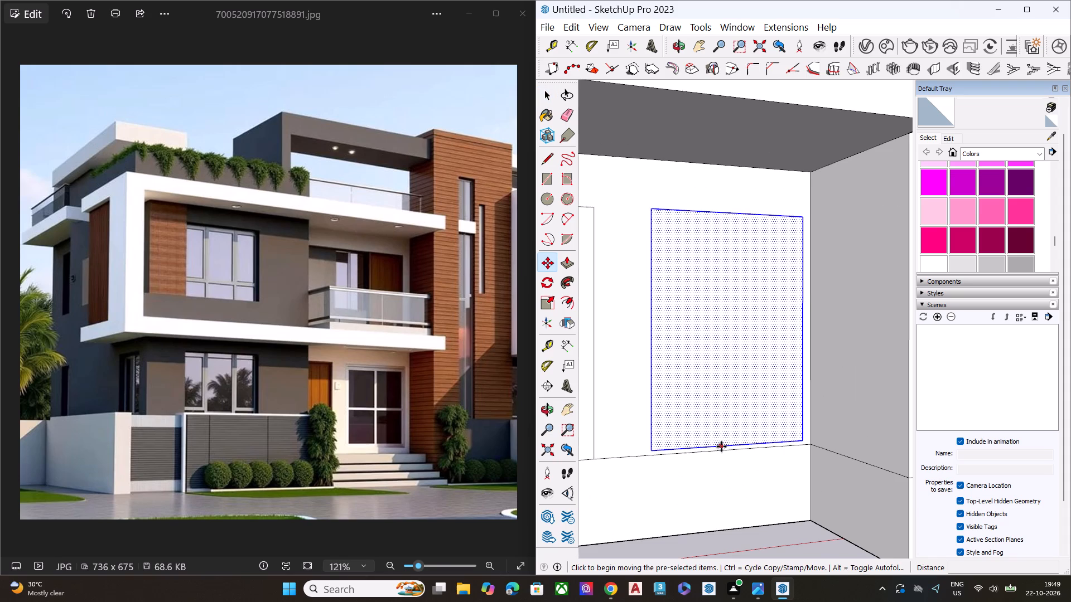
scroll(718, 459, "up", 2)
key("s")
left_click(733, 442)
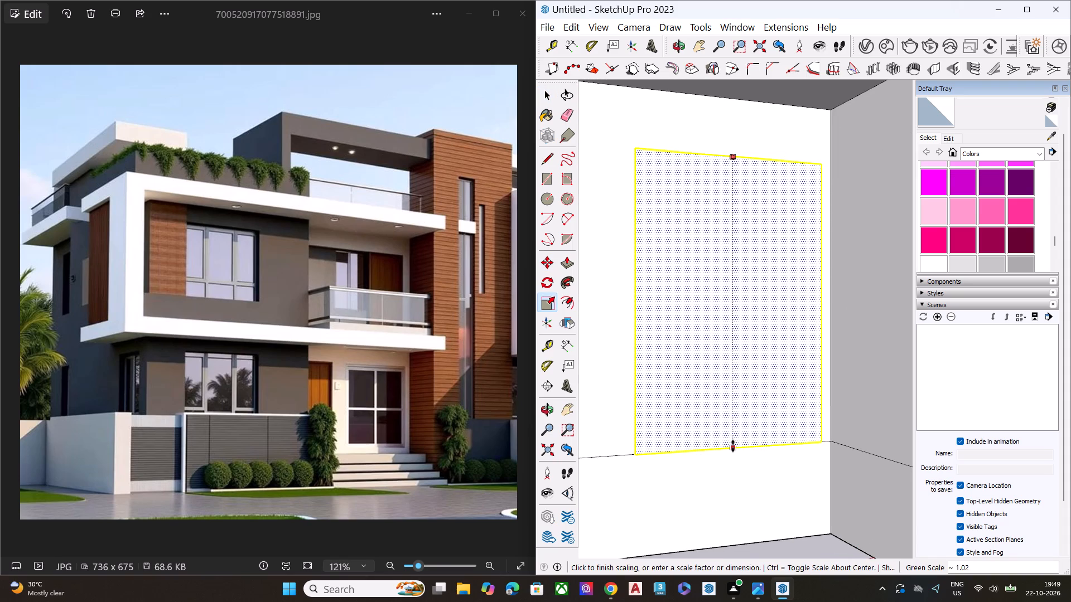
left_click(733, 446)
key("space")
Widen the wider opening rectangle by a scale factor of about 1.11 toward the narrower door.
scroll(754, 370, "down", 2)
scroll(756, 382, "up", 1)
scroll(758, 385, "down", 3)
scroll(758, 386, "up", 1)
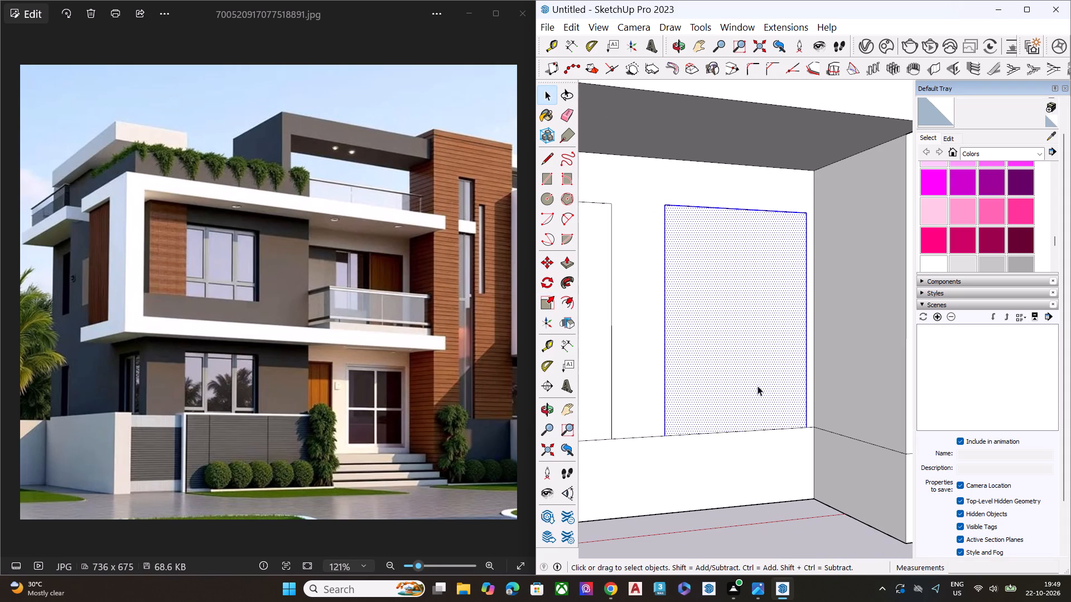
key("s")
left_click_drag(664, 318, 648, 324)
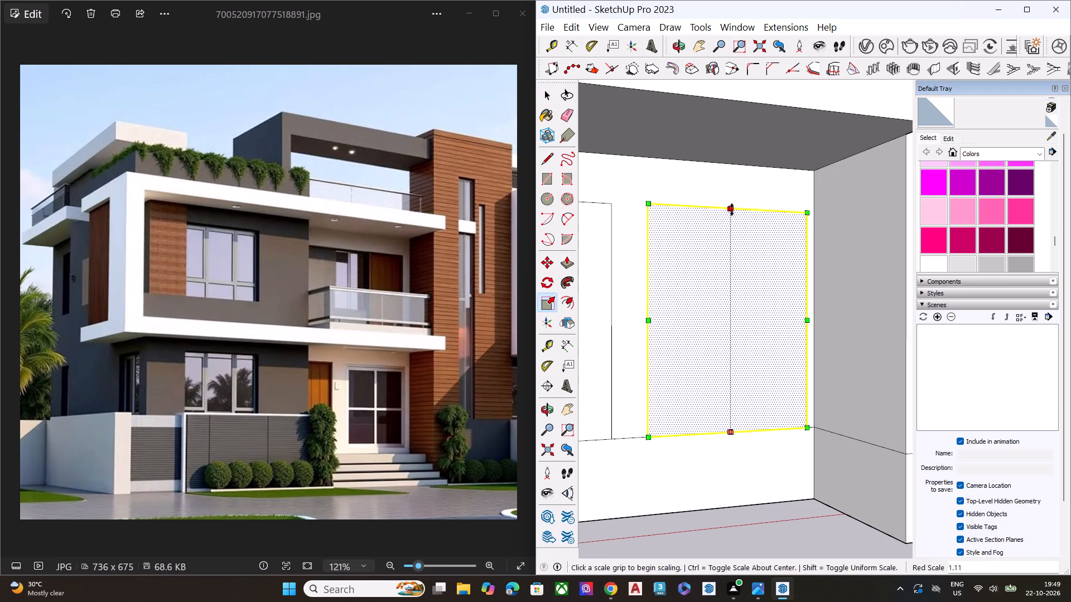
key("space")
Push the wider opening's face into the ground-floor wall to form a recess.
left_click(739, 283)
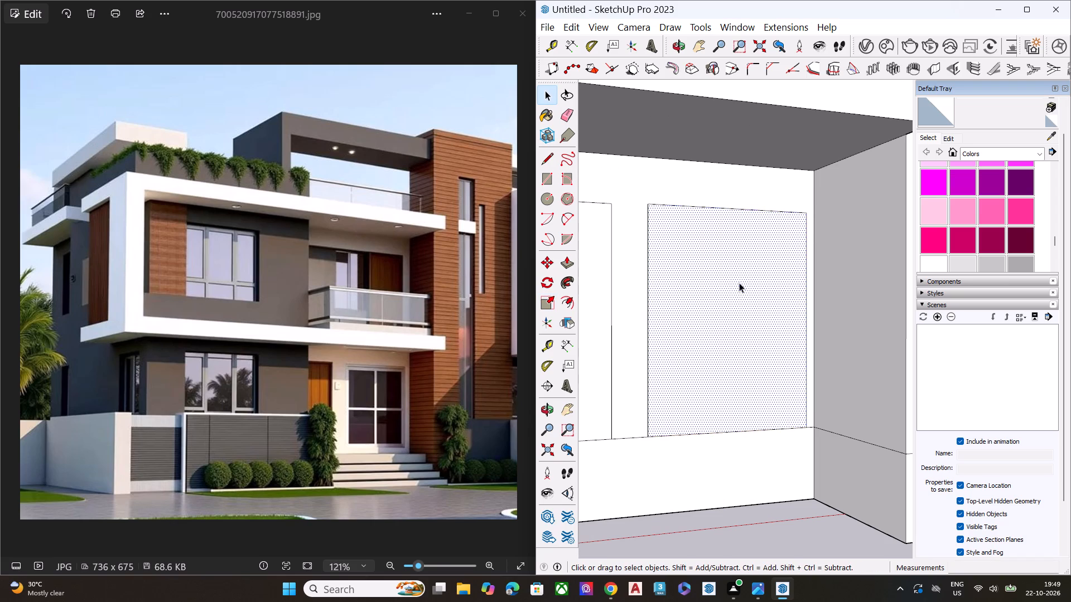
key("p")
left_click(783, 279)
left_click(752, 292)
key("space")
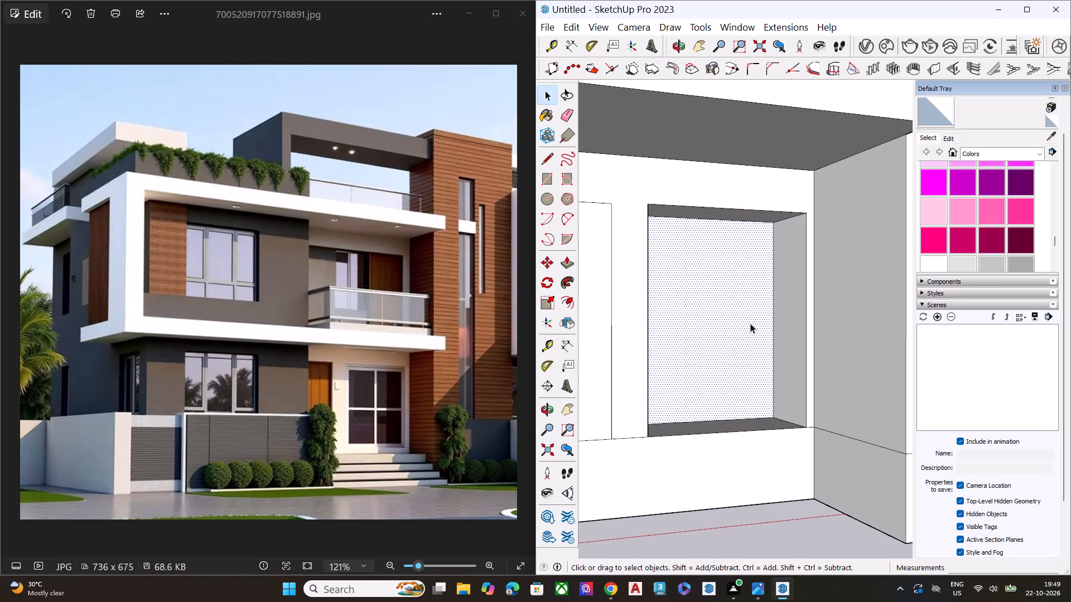
Push the narrower door's face into the wall to form a second recess beside the wider one.
middle_click_drag(750, 323, 739, 391)
scroll(750, 352, "down", 4)
scroll(756, 355, "up", 3)
scroll(764, 356, "down", 8)
left_click(671, 363)
key("p")
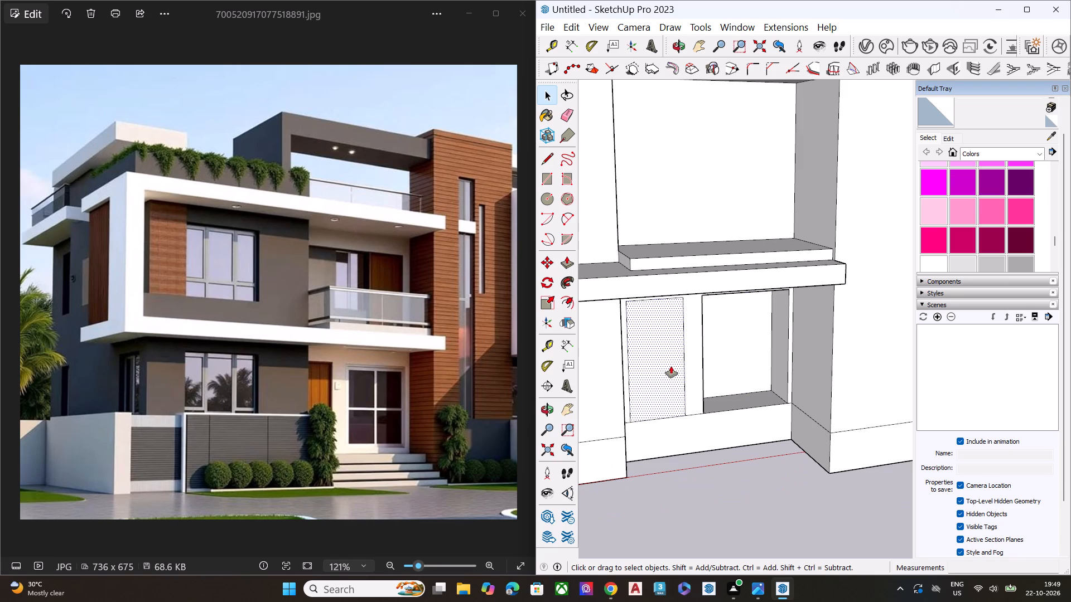
left_click(661, 345)
left_click(654, 323)
key("space")
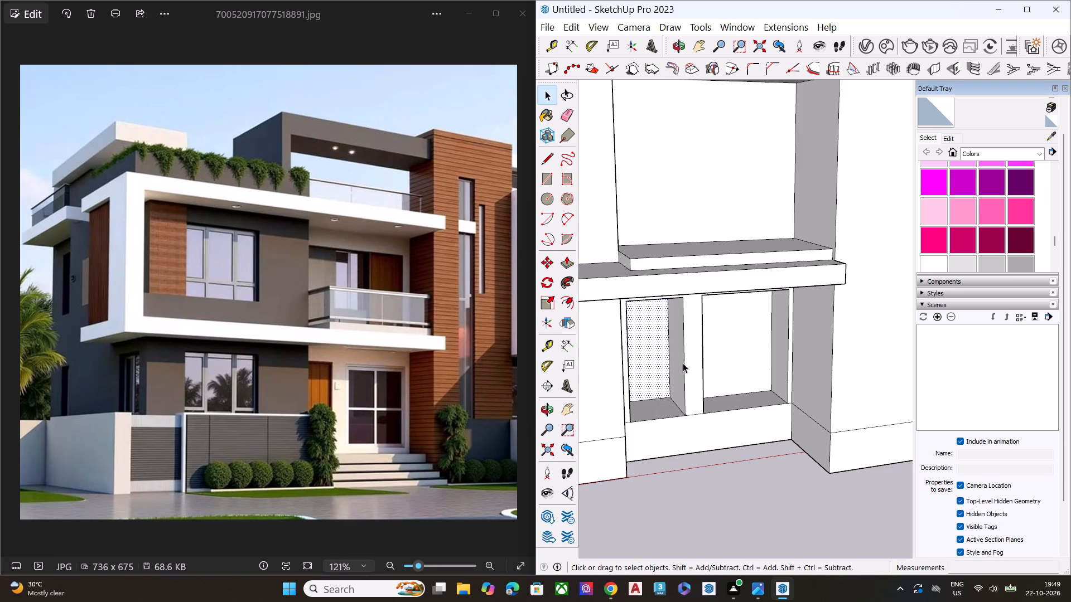
Examine the two ground-floor door recesses and the balcony wall above from below and from the front.
middle_click_drag(683, 363, 658, 198)
scroll(712, 342, "down", 4)
scroll(726, 351, "up", 1)
scroll(727, 353, "down", 1)
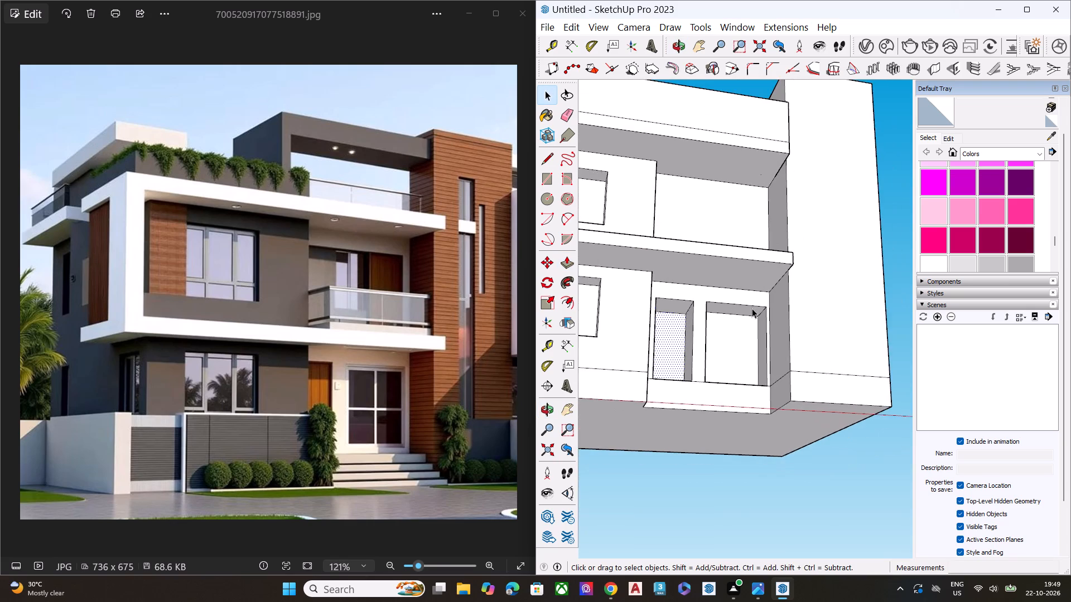
scroll(756, 322, "down", 6)
scroll(762, 344, "up", 1)
middle_click_drag(747, 318, 727, 437)
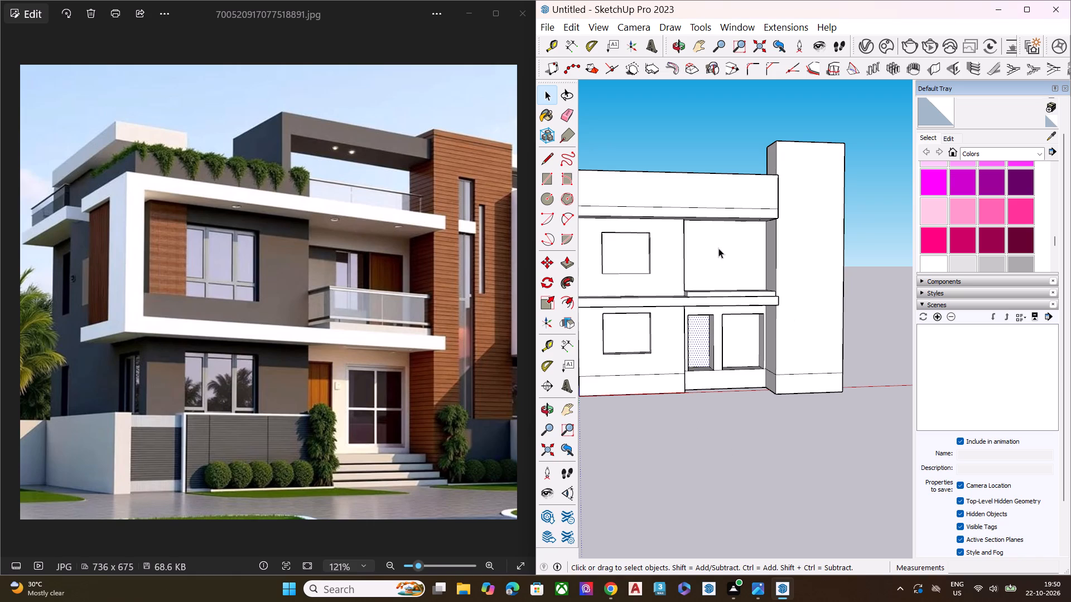
scroll(728, 253, "up", 1)
scroll(729, 253, "down", 2)
scroll(729, 253, "up", 6)
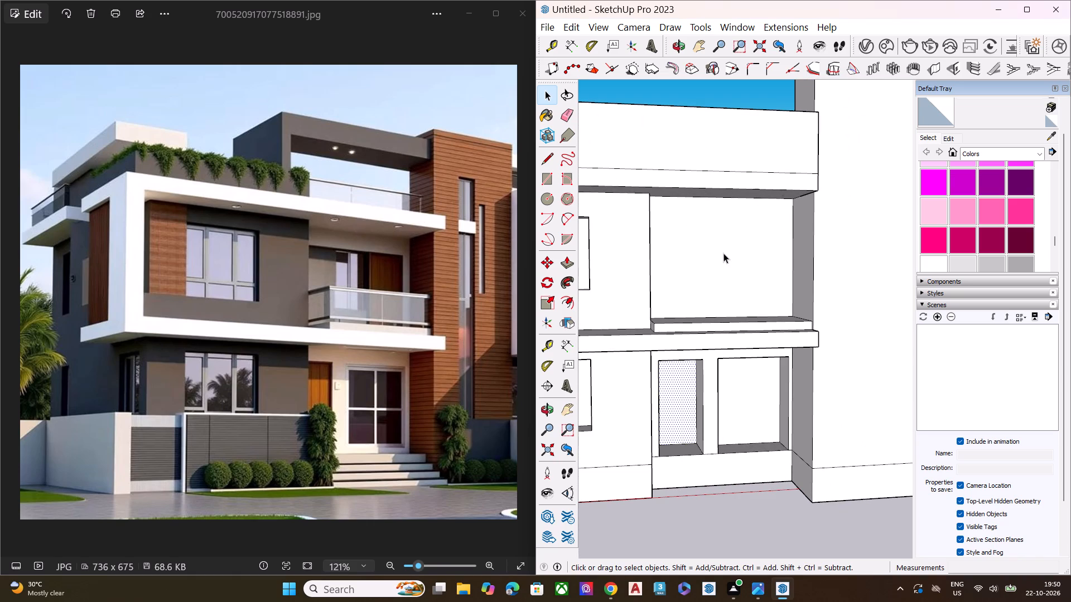
Draw a door-height line about 18' 10" across the recessed balcony wall, turning about 13' 8" down to the balcony floor near the tower.
middle_click_drag(721, 250, 705, 221)
scroll(705, 215, "up", 4)
middle_click_drag(698, 241, 629, 249)
scroll(630, 258, "up", 3)
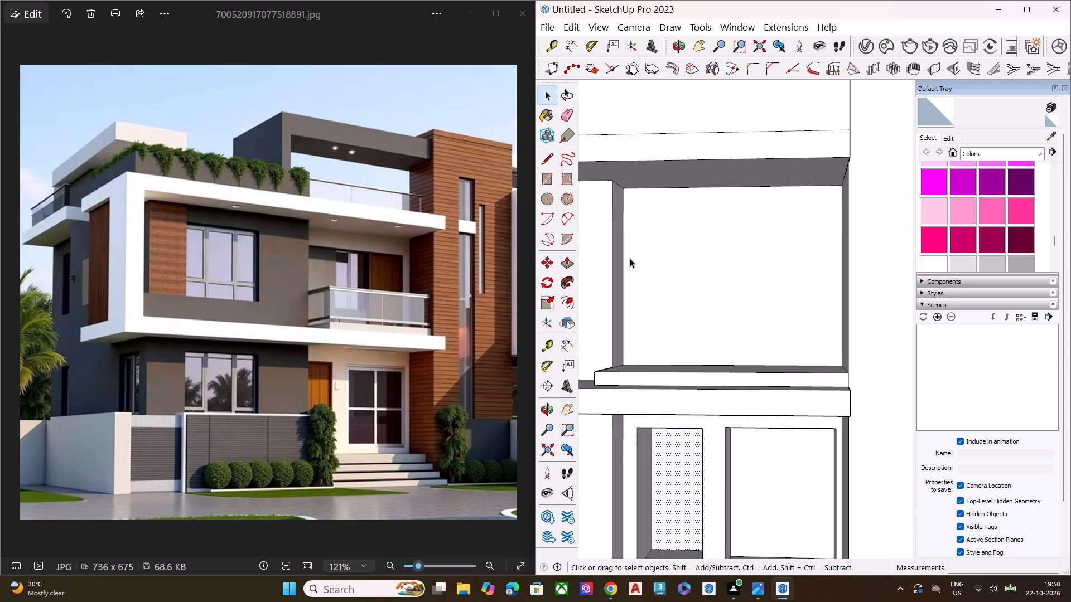
scroll(630, 258, "up", 2)
key("l")
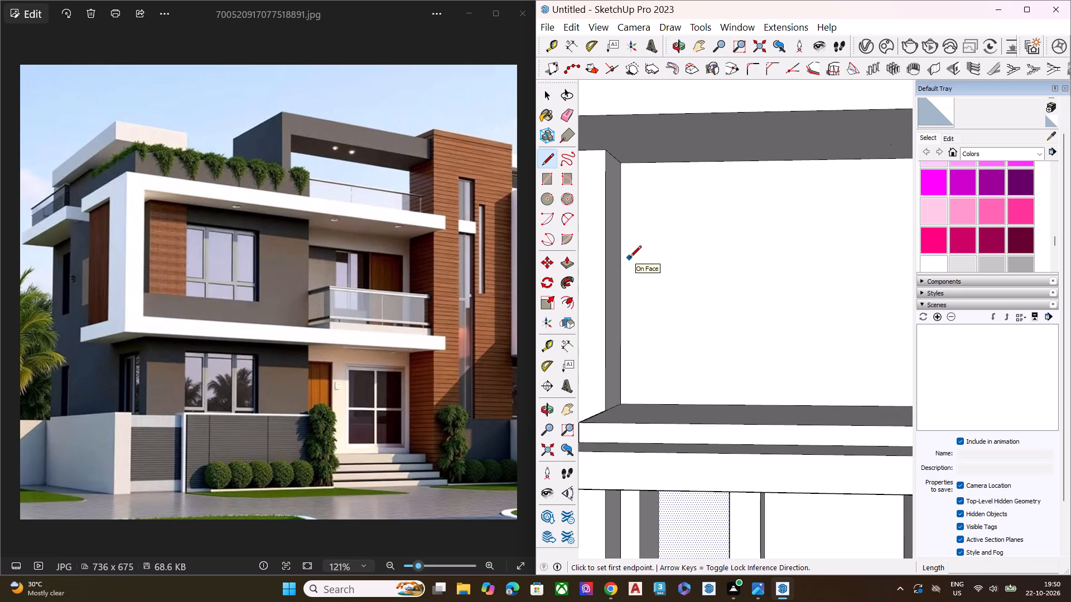
left_click(622, 198)
scroll(617, 206, "down", 6)
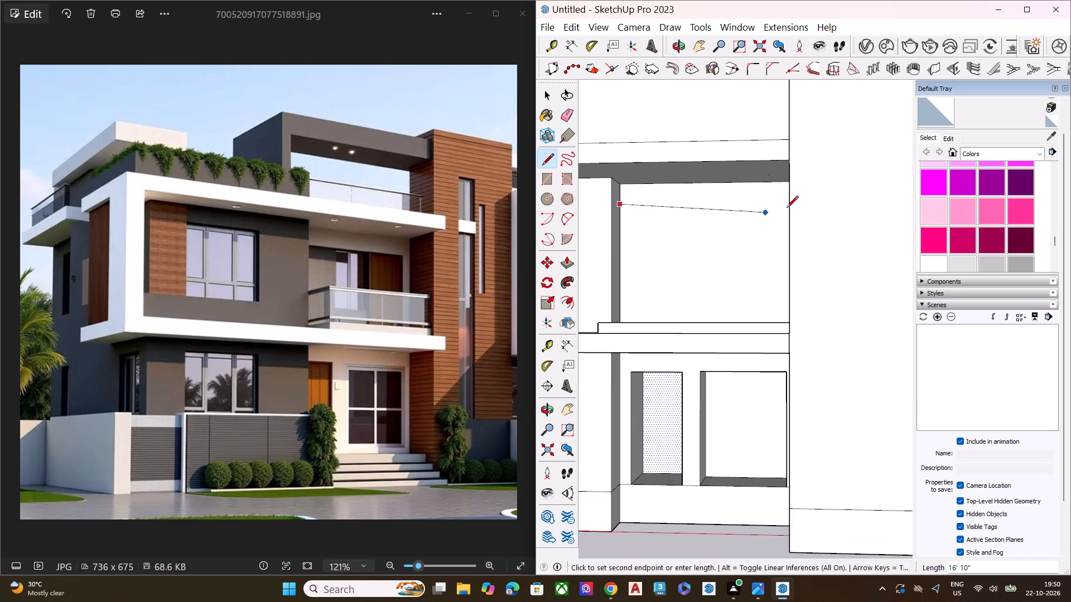
middle_click_drag(785, 208, 823, 193)
scroll(781, 200, "up", 6)
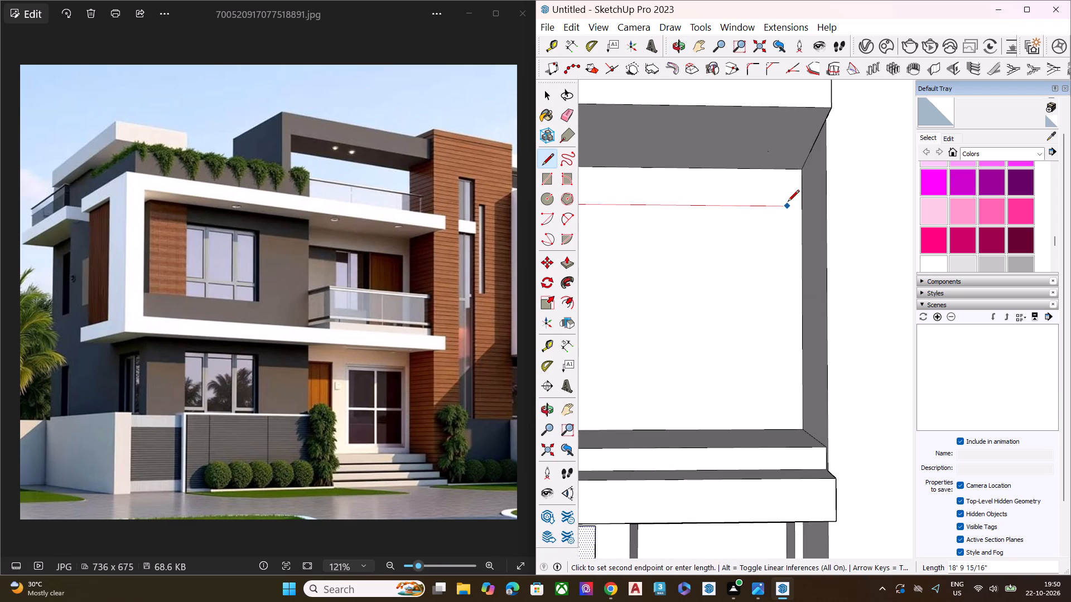
left_click(788, 202)
left_click(790, 428)
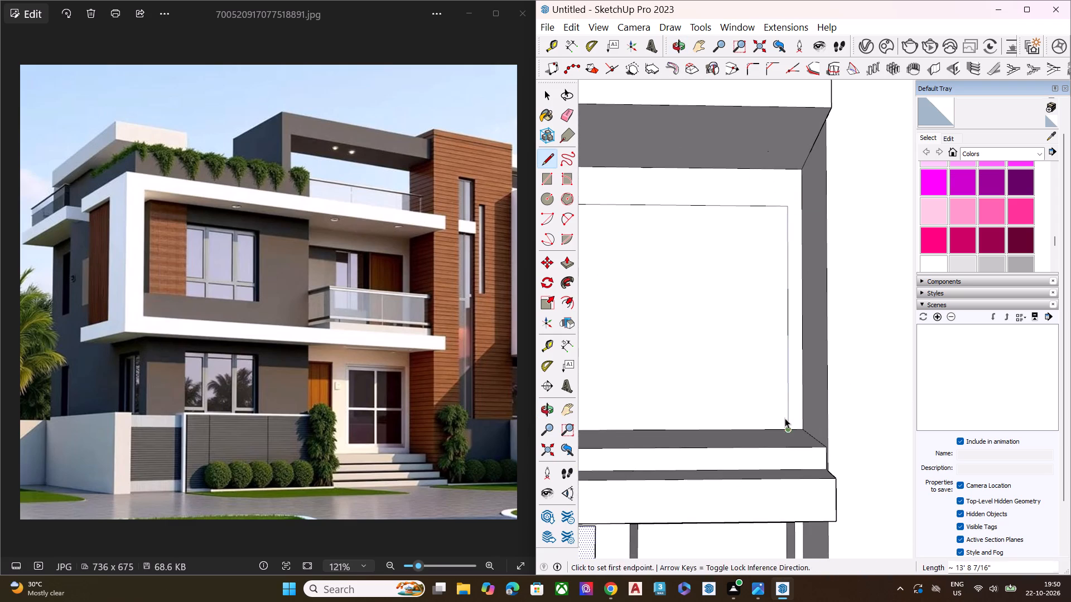
key("space")
Draw a vertical line from the horizontal line down to the balcony floor, closing a door outline at the tower end.
scroll(805, 261, "down", 5)
scroll(806, 261, "up", 1)
scroll(806, 261, "down", 3)
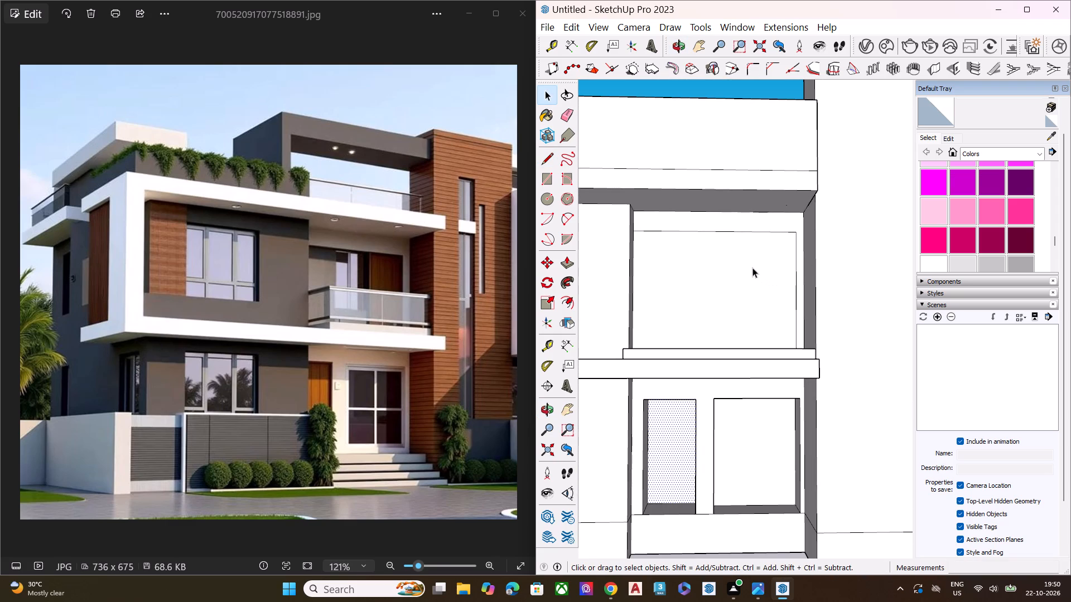
key("l")
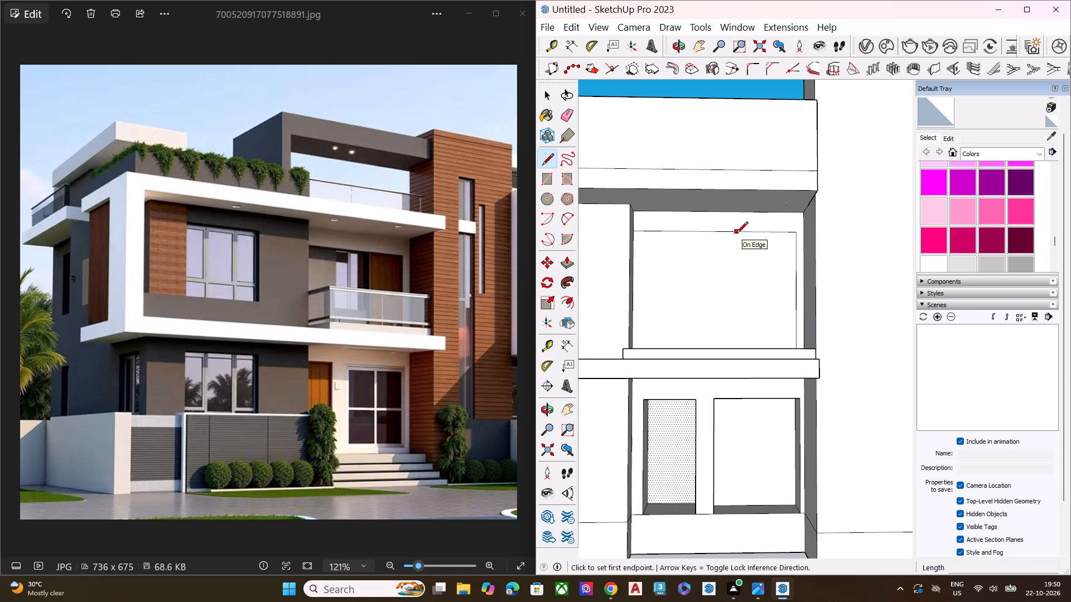
left_click(745, 234)
middle_click_drag(742, 348, 742, 419)
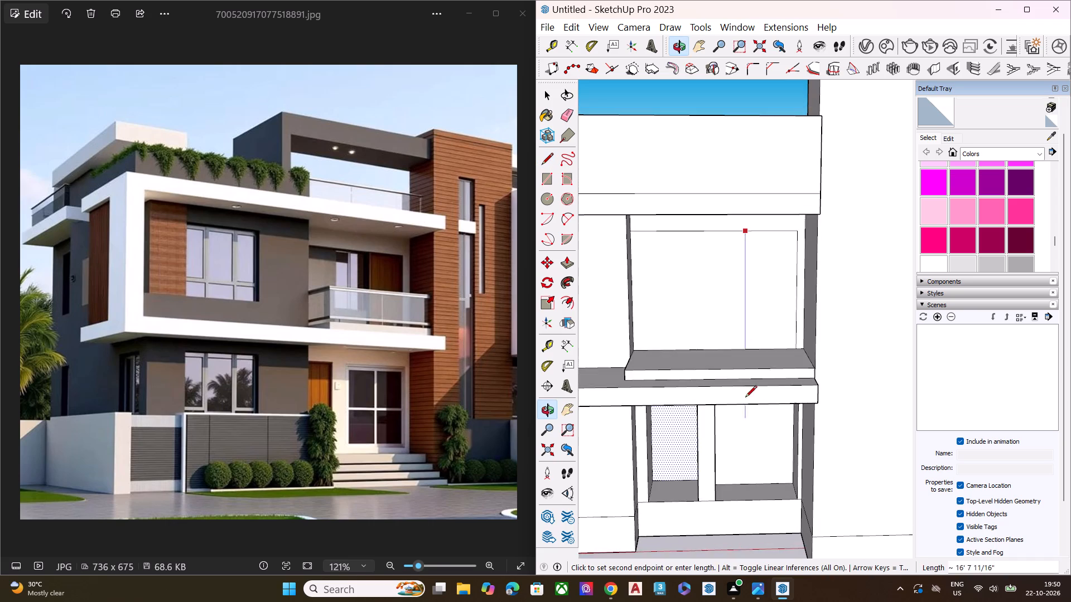
scroll(747, 370, "up", 6)
left_click(744, 338)
key("space")
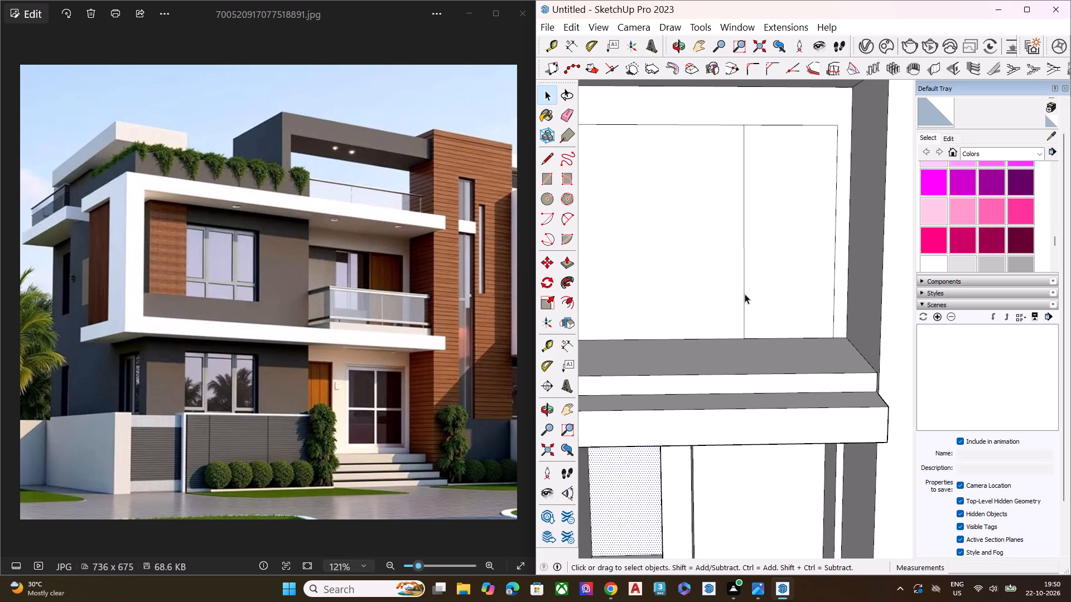
Push the balcony door's face about 8' 11" into the wall to form a recess.
scroll(748, 227, "down", 5)
left_click(778, 213)
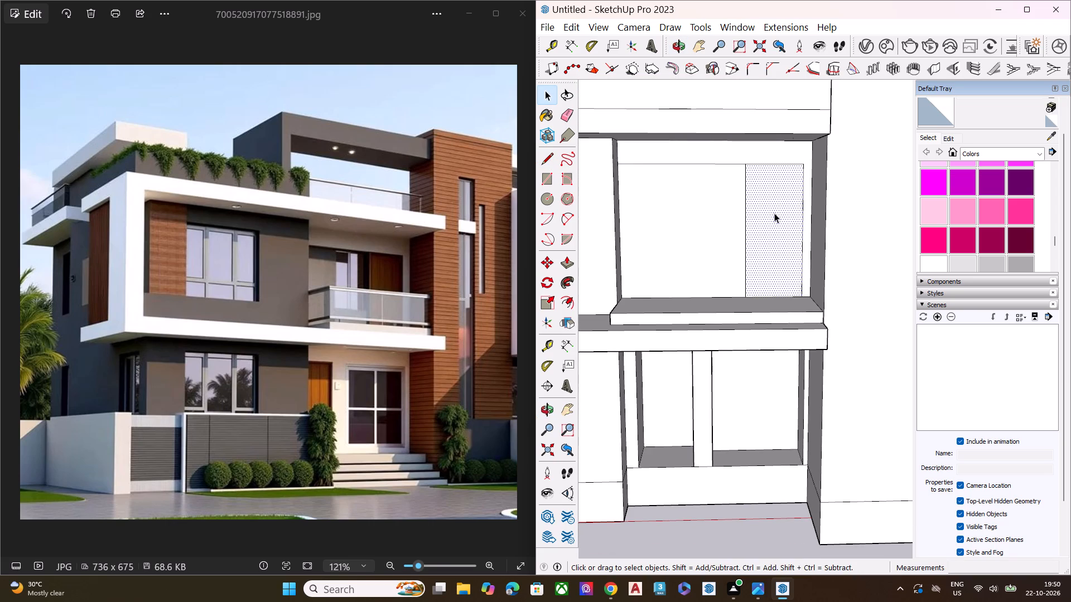
key("p")
left_click(774, 213)
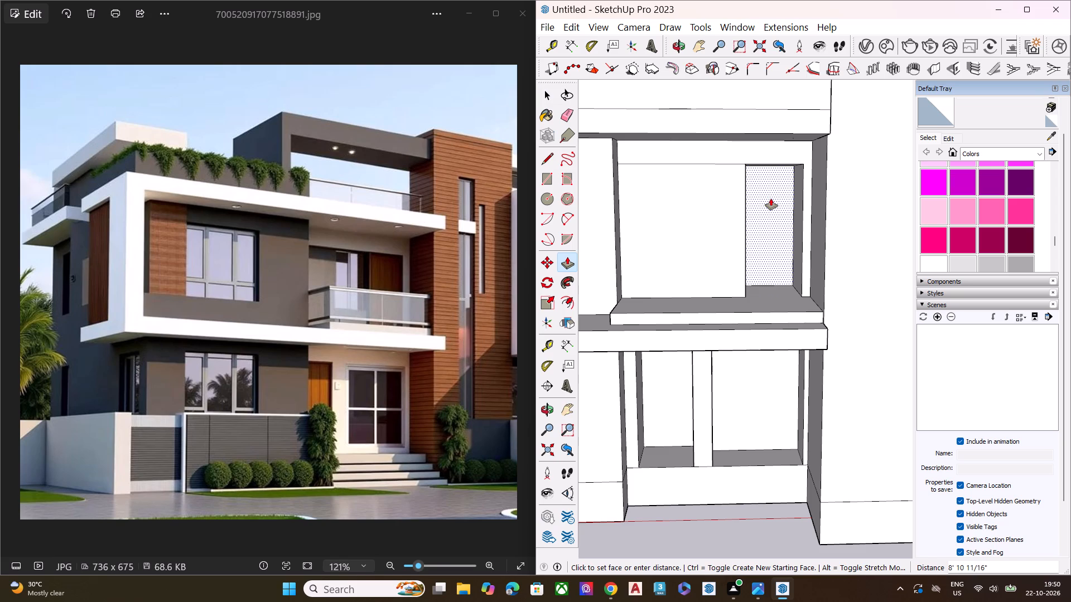
left_click(771, 198)
key("space")
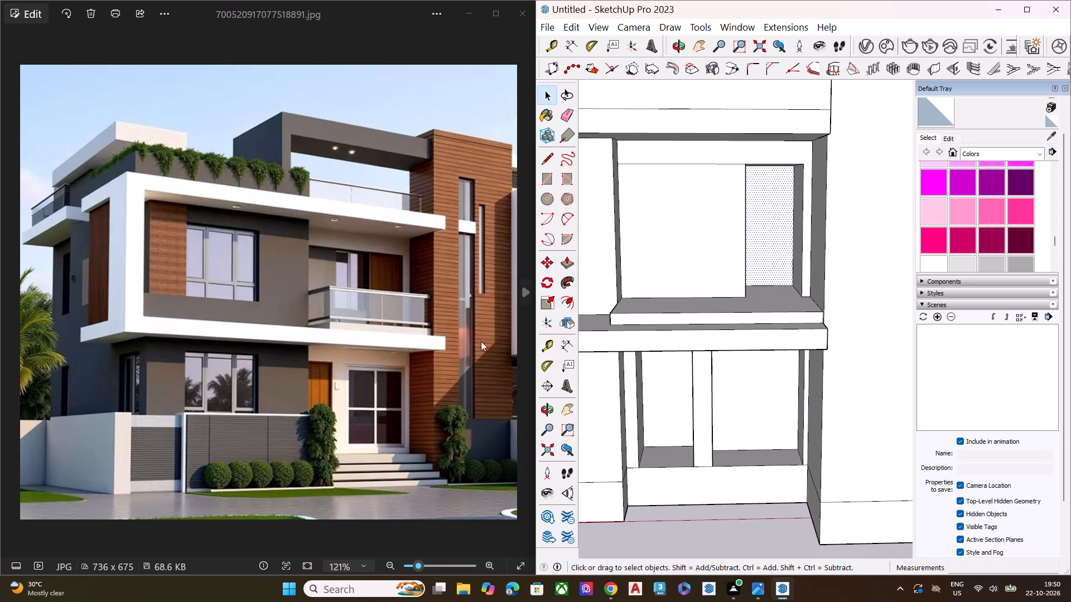
Examine the window and door layout behind the balcony railing in the reference photo and compare it with the modelled wall.
scroll(422, 334, "down", 4)
scroll(455, 300, "up", 6)
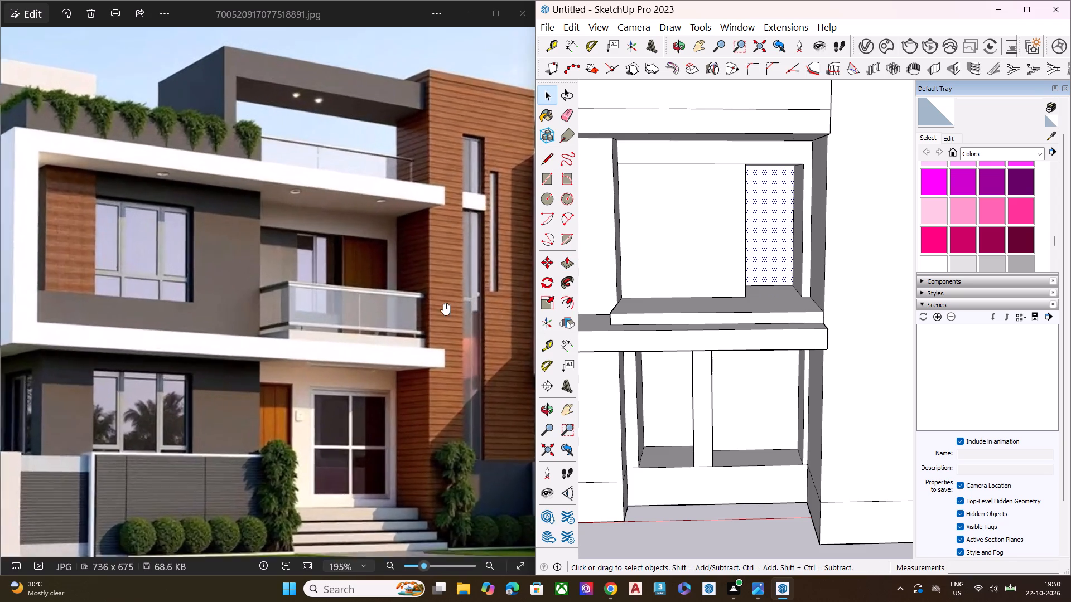
scroll(443, 303, "up", 6)
scroll(178, 252, "up", 5)
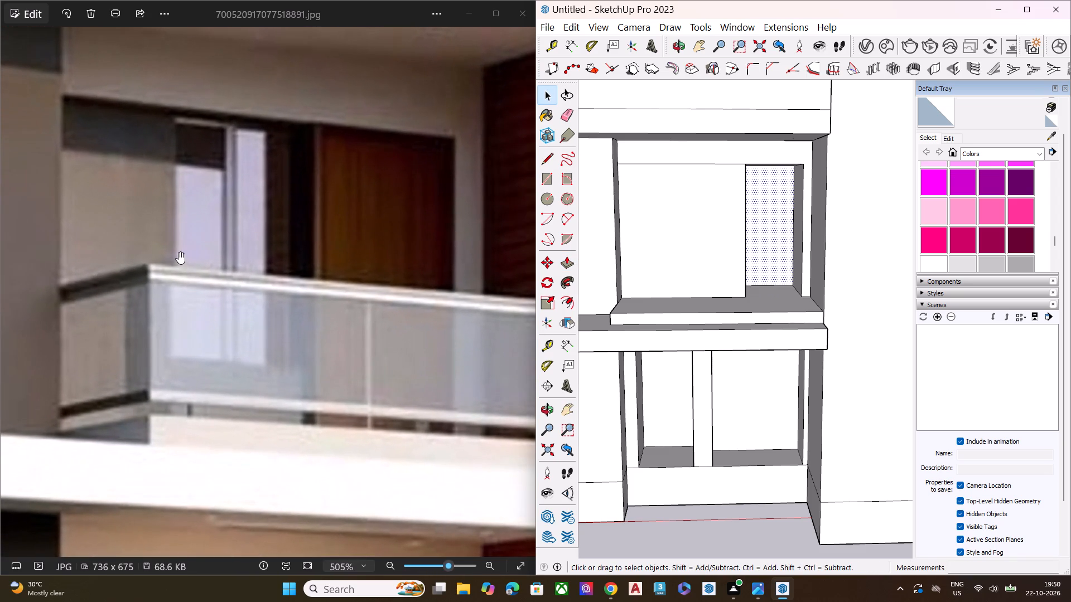
scroll(305, 297, "down", 1)
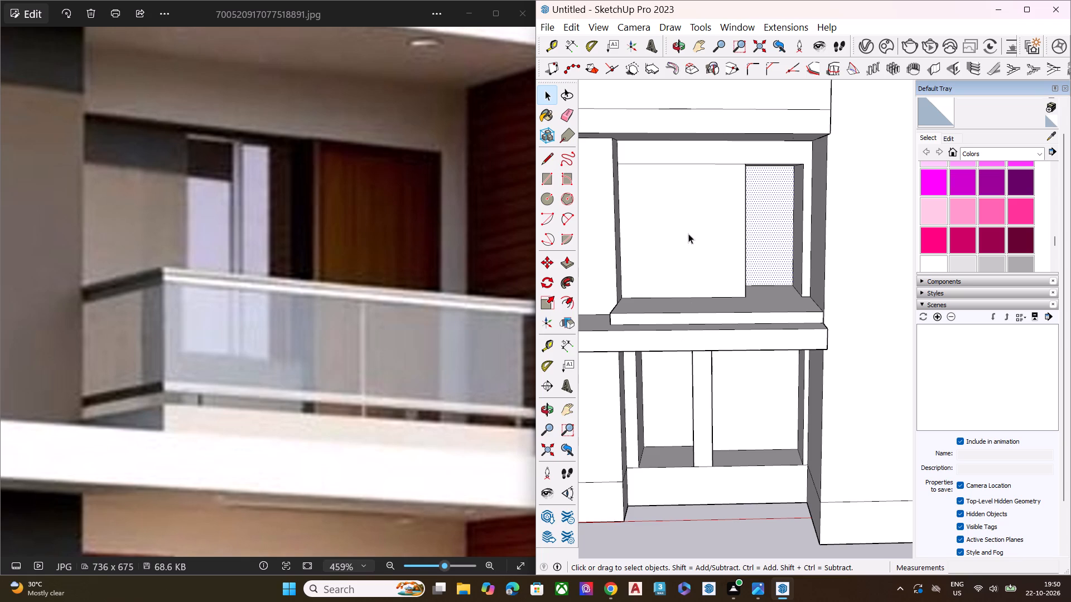
middle_click_drag(696, 215, 704, 183)
scroll(693, 207, "up", 2)
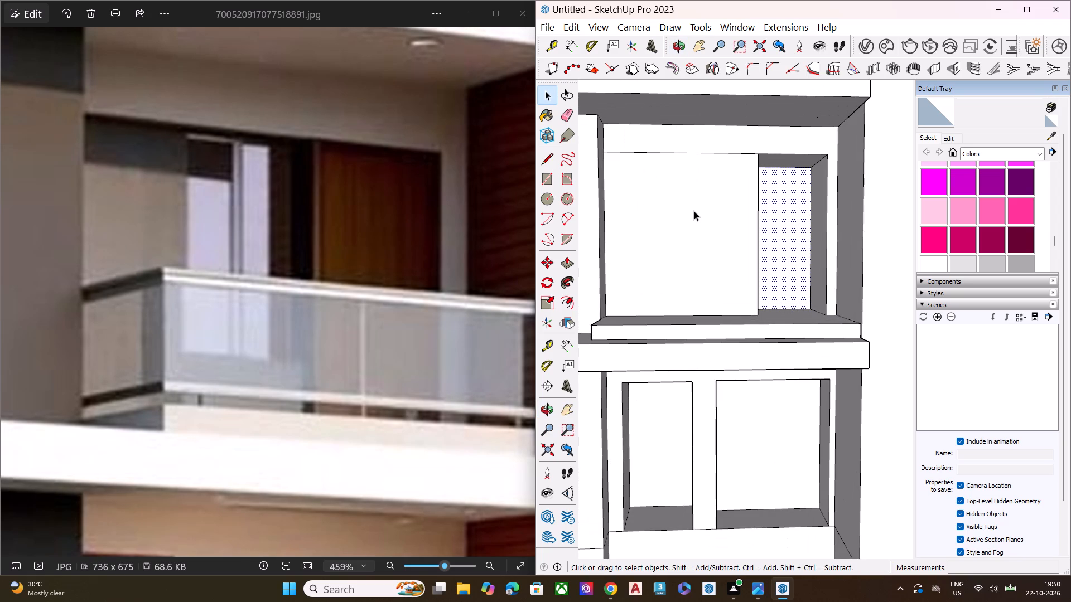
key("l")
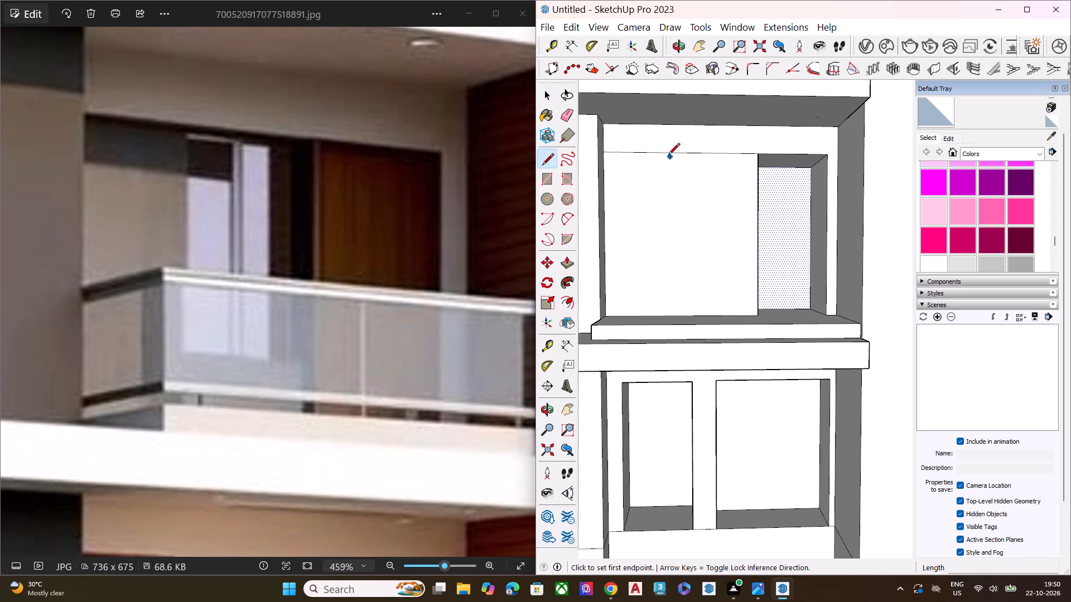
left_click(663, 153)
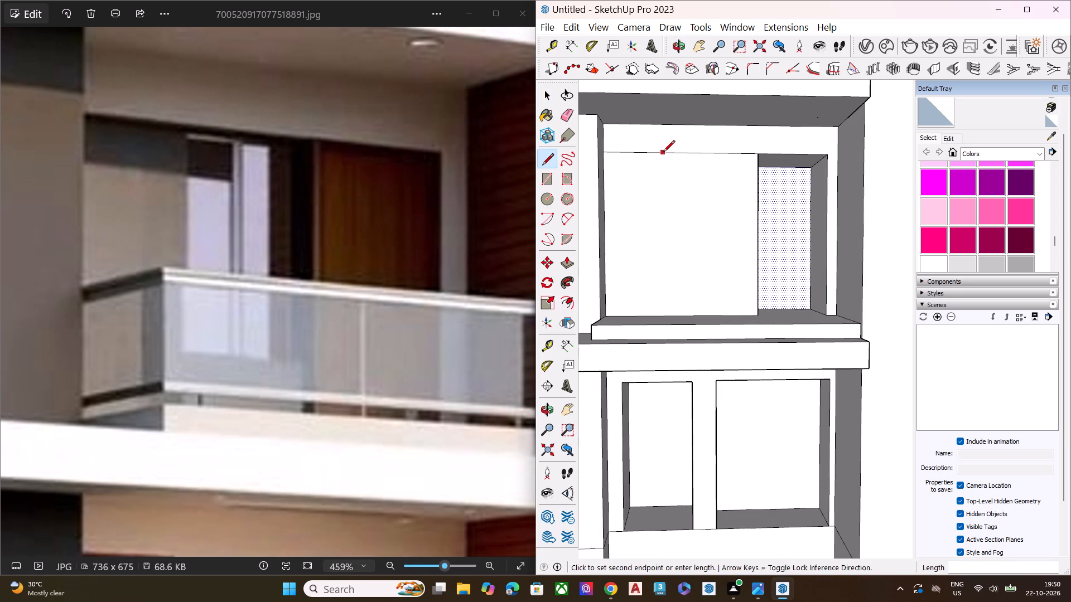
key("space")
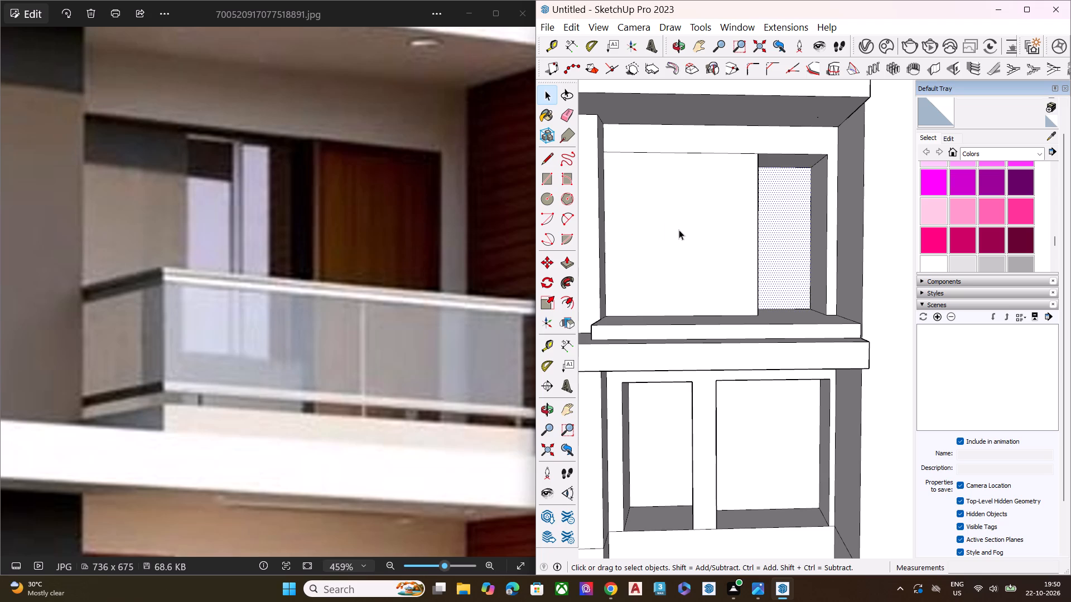
Draw a window outline beside the balcony door, about 6' 1" wide and 8' high, hanging from the midpoint of the door-height line.
key("l")
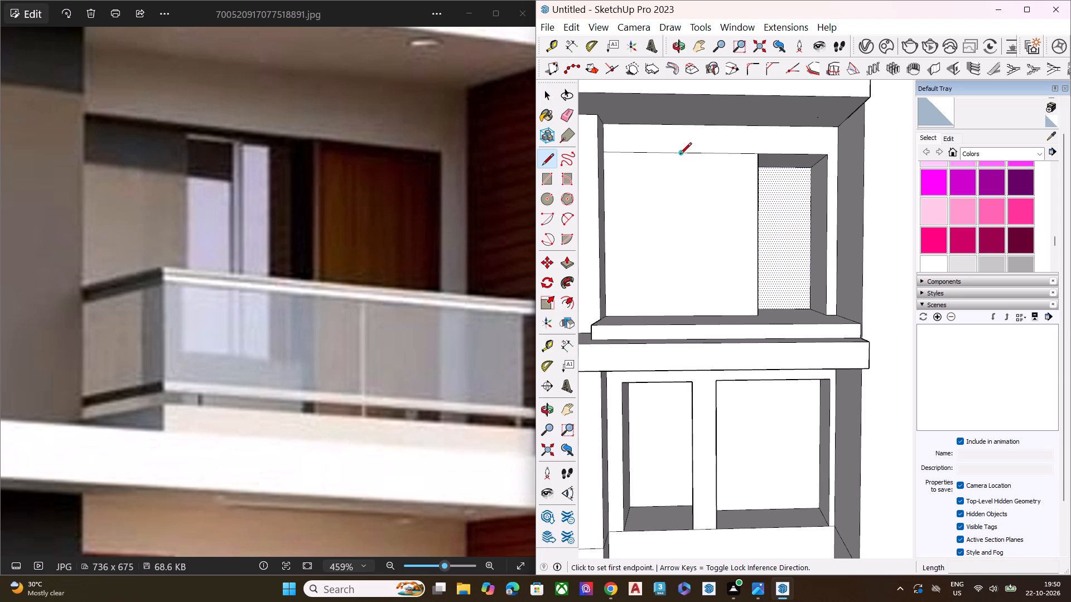
left_click(682, 155)
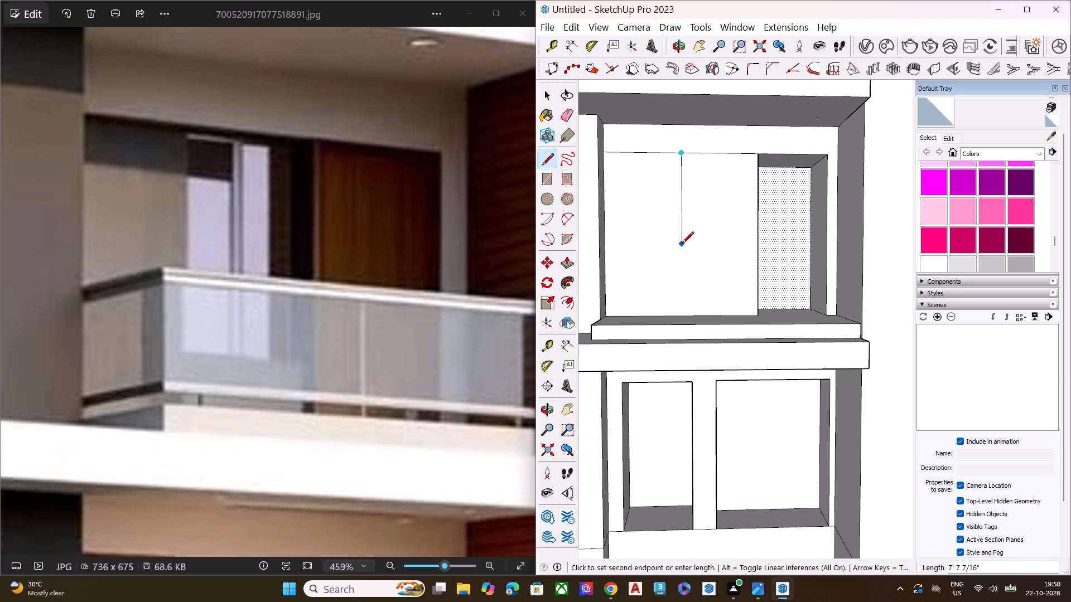
left_click(682, 249)
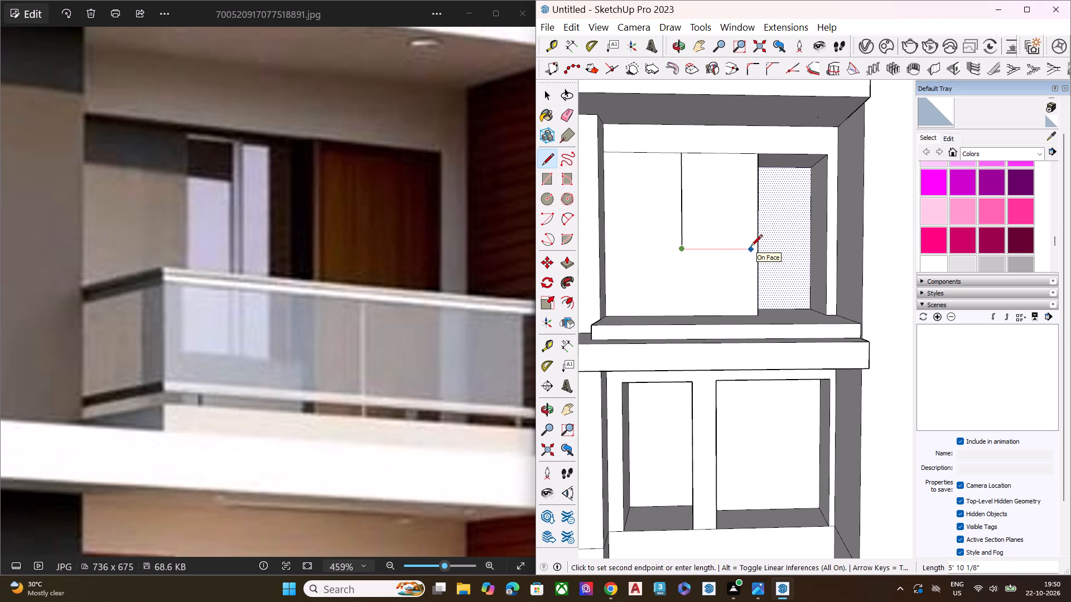
scroll(754, 248, "up", 1)
scroll(754, 248, "down", 3)
scroll(754, 248, "up", 2)
scroll(754, 248, "down", 2)
scroll(754, 248, "up", 3)
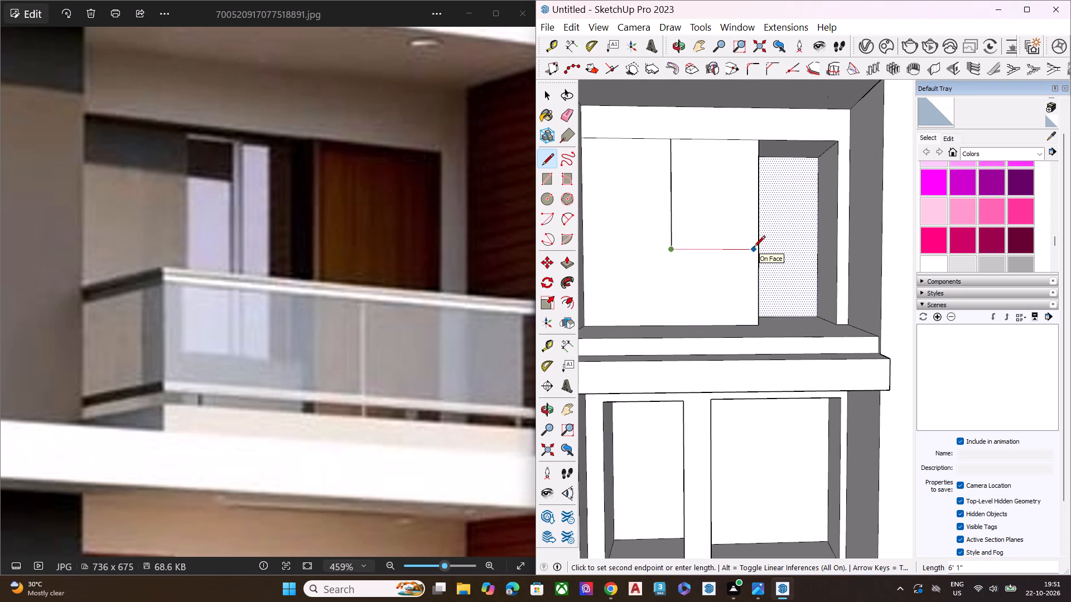
left_click(754, 248)
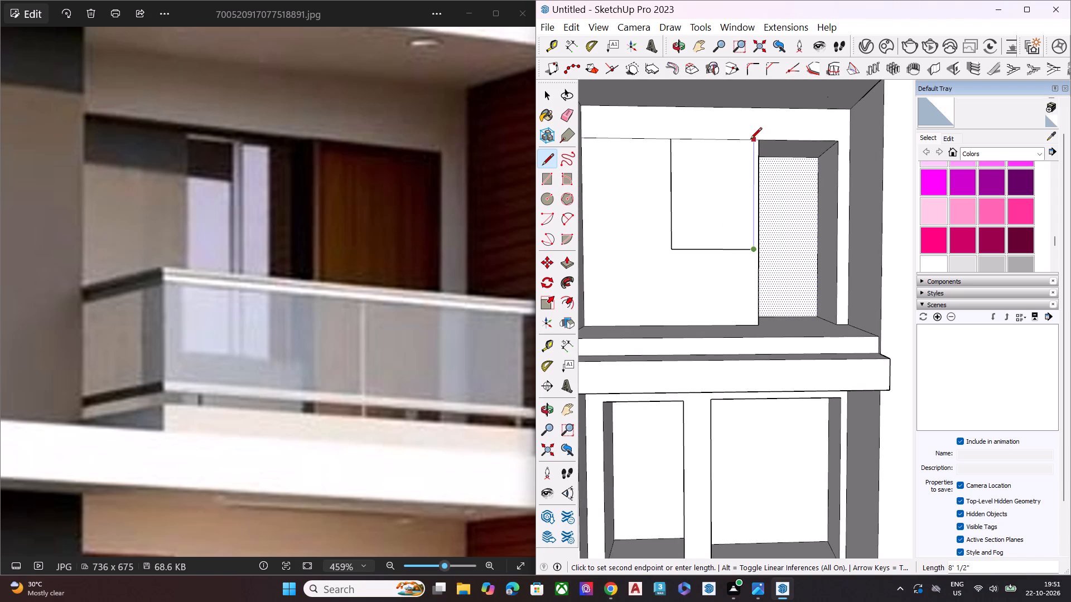
left_click(751, 143)
key("space")
Push the balcony window's face into the wall to form a recess beside the door.
left_click(717, 190)
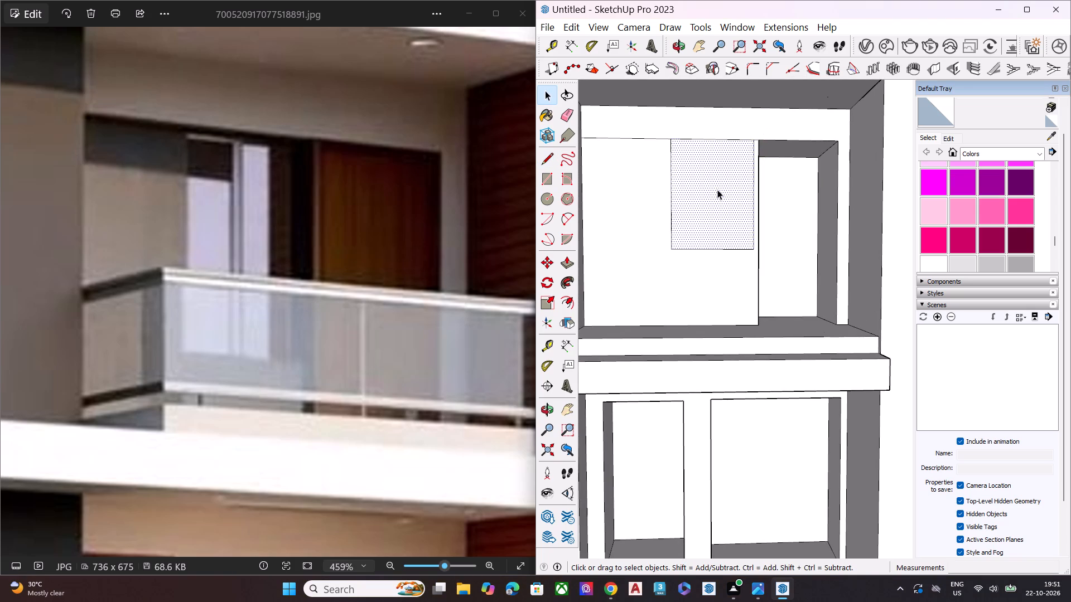
key("p")
left_click(736, 167)
left_click(732, 183)
key("space")
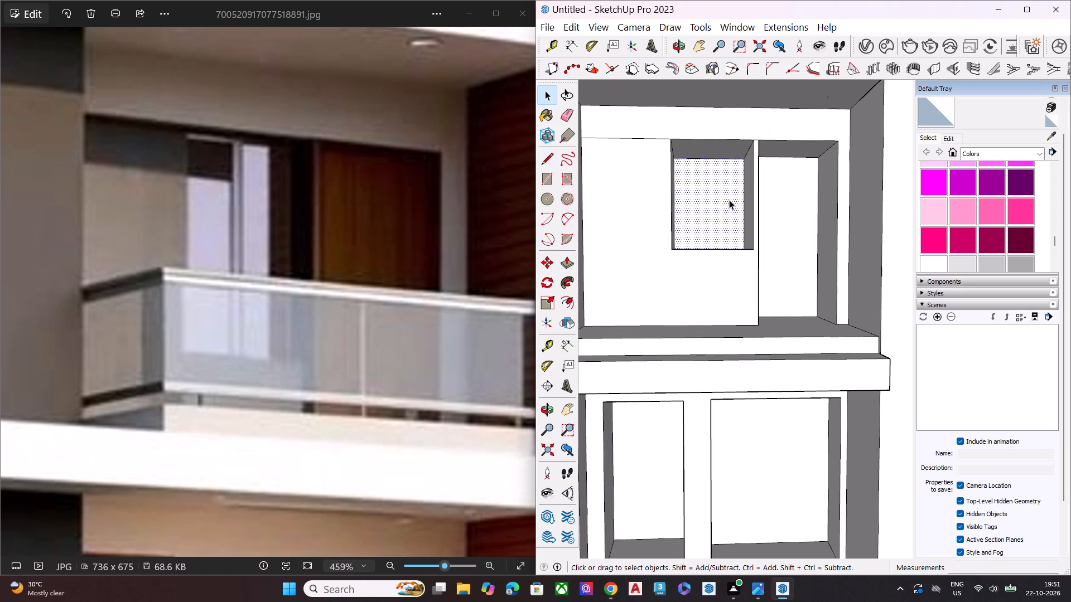
Compare the front elevation's balcony and ground-floor openings with the full reference photo.
scroll(715, 259, "down", 2)
scroll(710, 268, "up", 1)
scroll(708, 271, "down", 5)
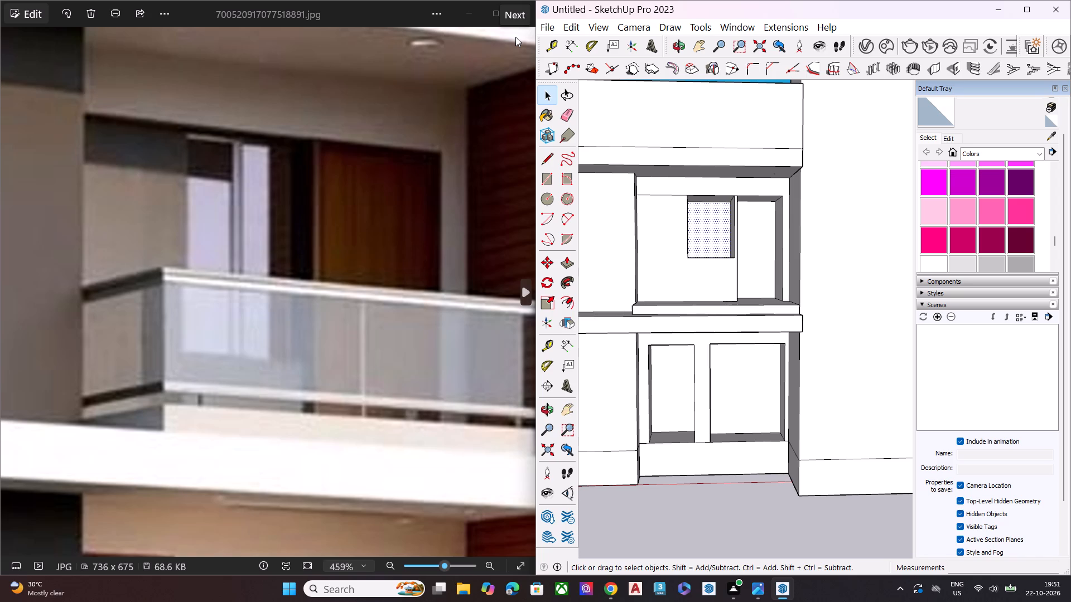
scroll(515, 37, "down", 2)
scroll(575, 203, "down", 1)
scroll(714, 222, "down", 4)
scroll(708, 246, "up", 1)
scroll(707, 249, "down", 3)
left_click(713, 455)
middle_click_drag(716, 314, 735, 351)
scroll(734, 355, "down", 1)
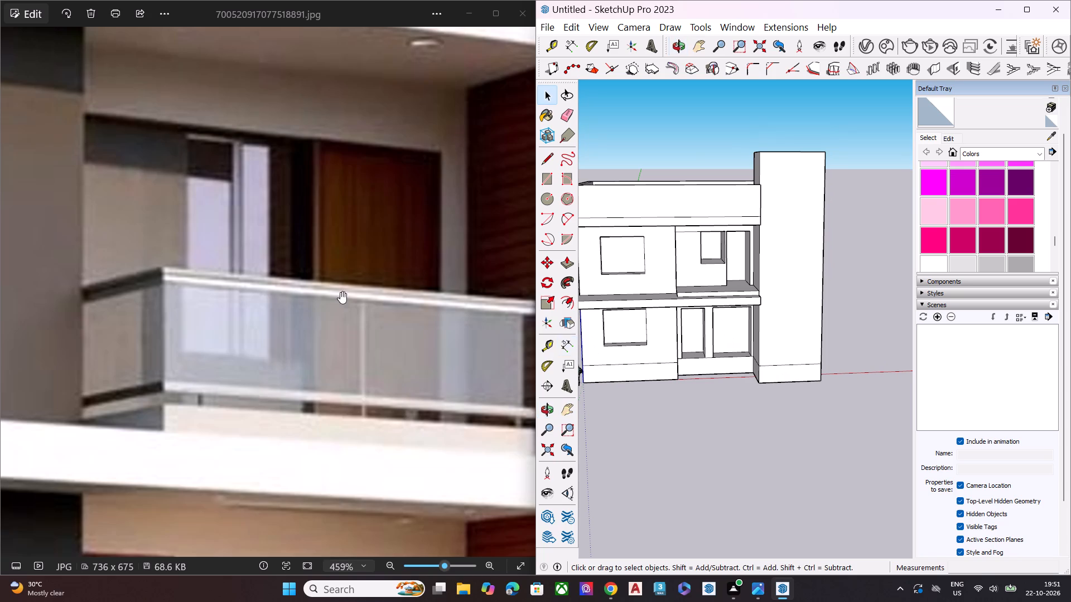
scroll(266, 290, "down", 4)
scroll(266, 290, "up", 2)
scroll(266, 290, "down", 5)
scroll(350, 301, "down", 10)
Examine the balcony slab and the recessed openings on both floors from above and at an angle.
middle_click_drag(649, 297, 681, 328)
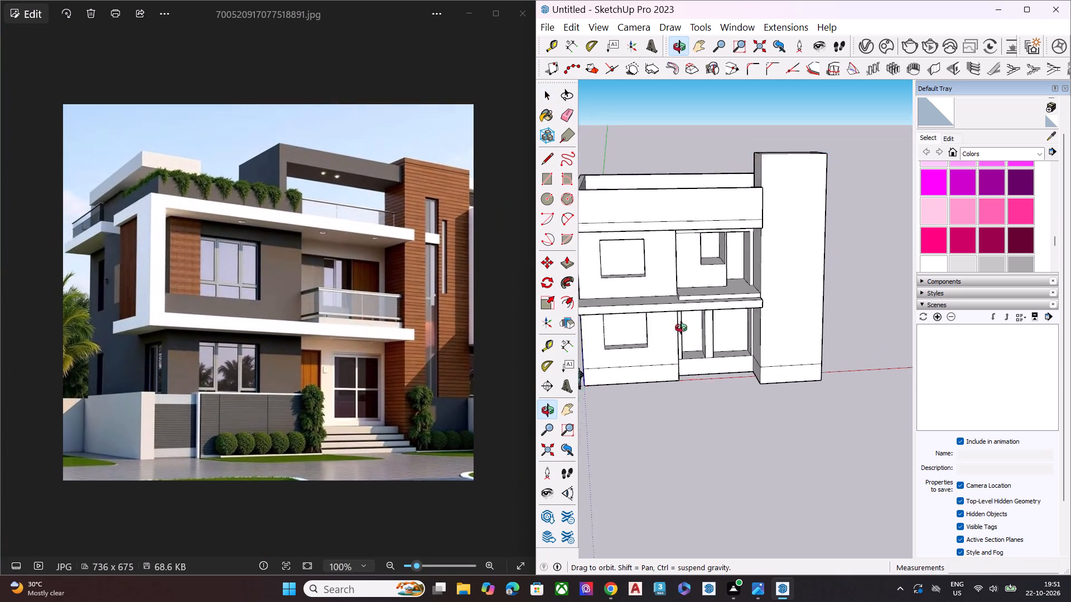
middle_click_drag(681, 328, 846, 435)
scroll(537, 368, "up", 2)
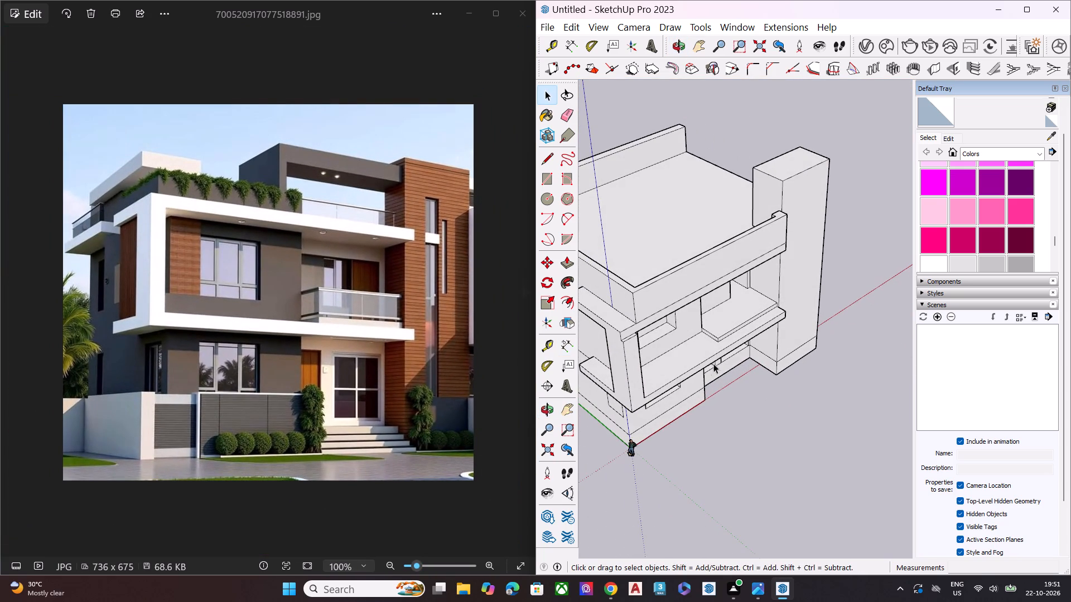
scroll(713, 363, "up", 7)
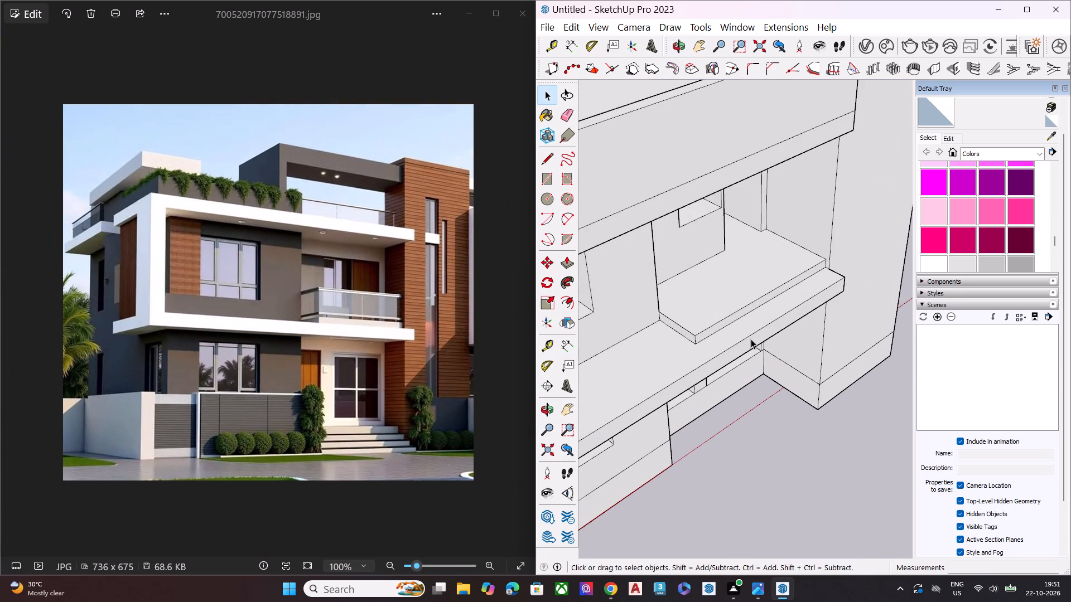
middle_click_drag(685, 338, 742, 250)
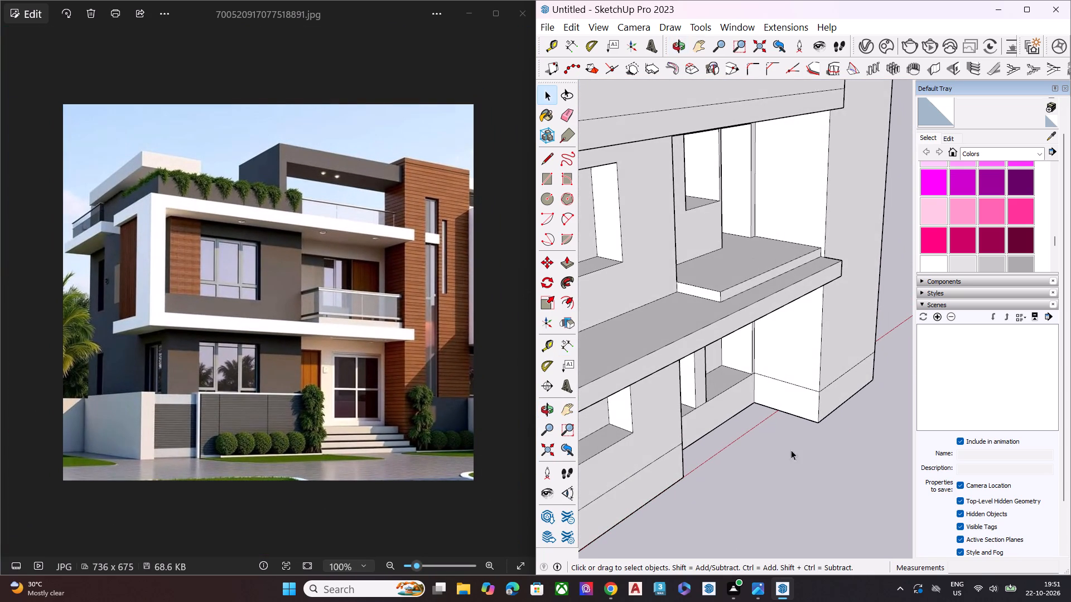
left_click(792, 460)
scroll(779, 439, "down", 1)
scroll(777, 448, "up", 2)
middle_click_drag(731, 436, 725, 343)
scroll(730, 334, "up", 2)
scroll(811, 362, "down", 1)
scroll(813, 364, "up", 1)
scroll(817, 373, "down", 6)
scroll(824, 414, "up", 1)
scroll(824, 416, "down", 5)
scroll(809, 425, "up", 1)
scroll(809, 426, "down", 3)
scroll(809, 426, "up", 1)
scroll(809, 426, "down", 1)
Draw a window rectangle on the side wall's upper floor beneath the long ledge, about 13' wide and 14' 9" high.
middle_click_drag(812, 435, 713, 439)
scroll(678, 429, "up", 1)
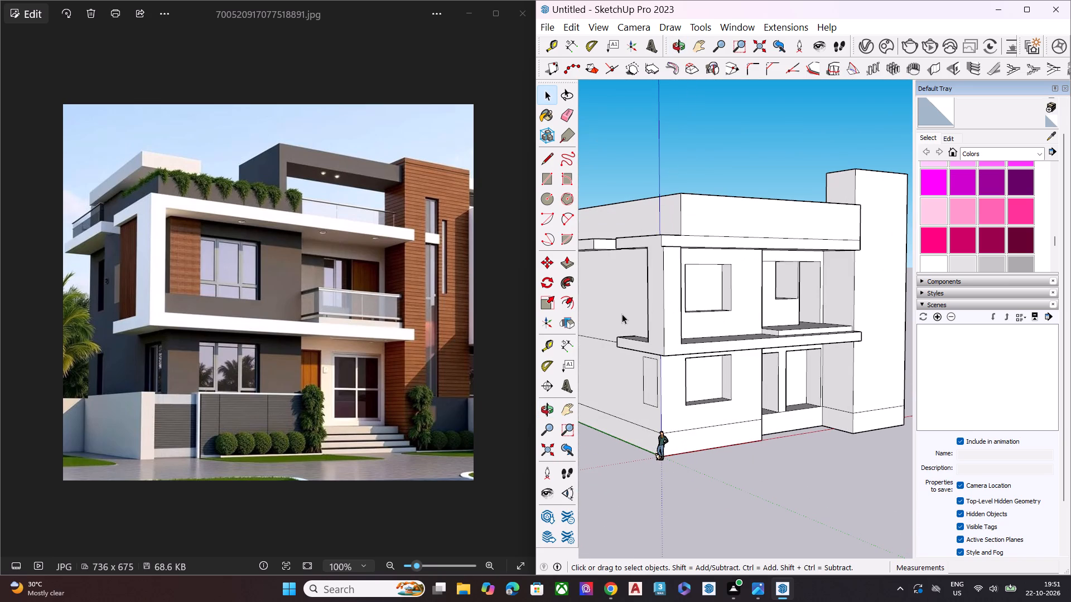
scroll(749, 329, "down", 7)
middle_click_drag(701, 347, 813, 319)
scroll(740, 319, "up", 8)
middle_click_drag(635, 307, 774, 308)
scroll(703, 304, "up", 1)
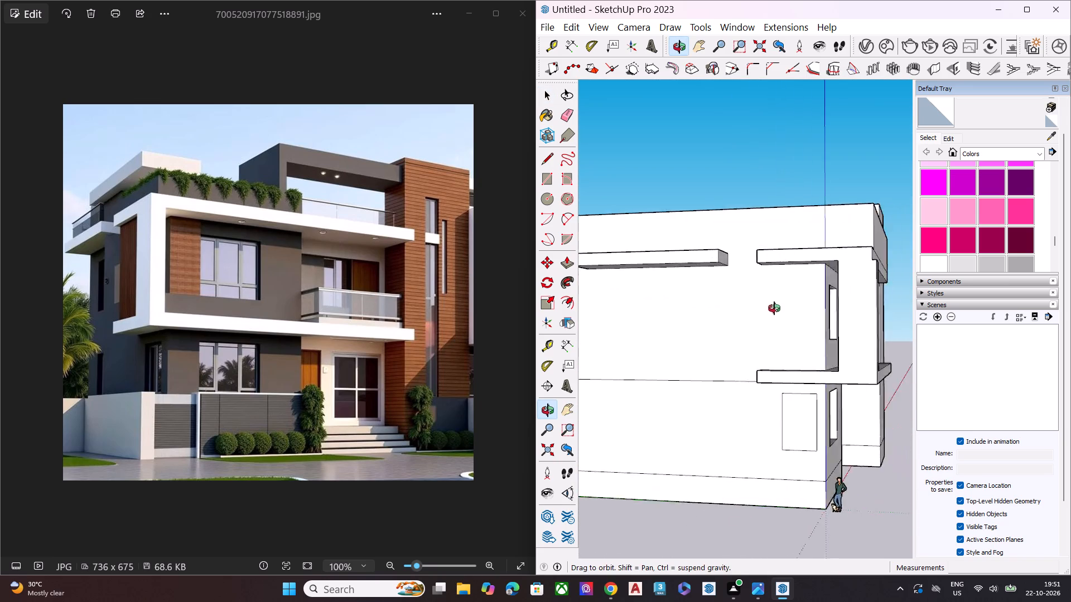
middle_click_drag(774, 308, 848, 308)
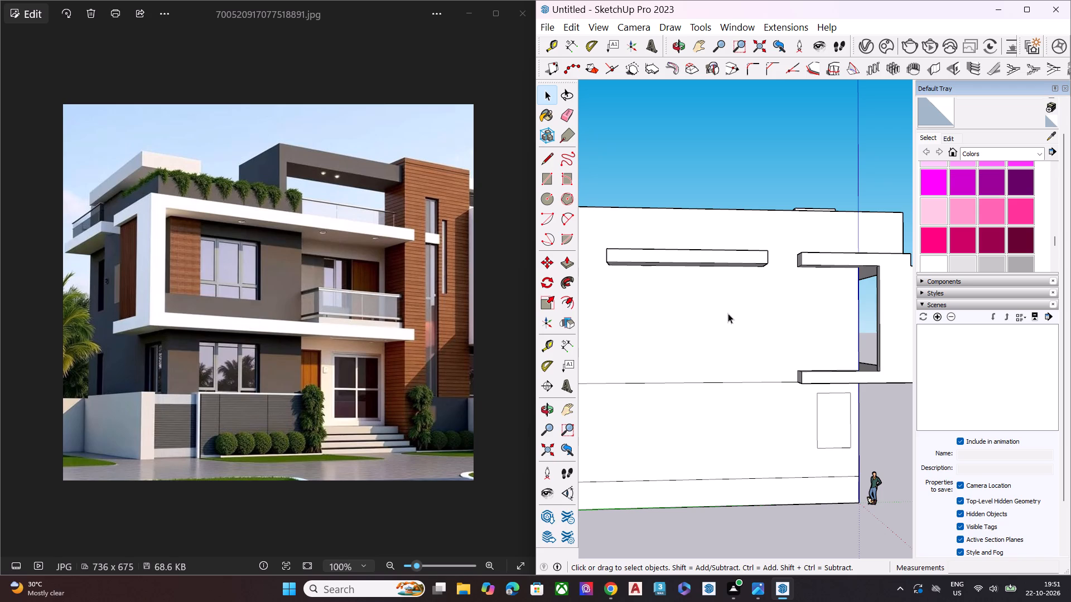
key("r")
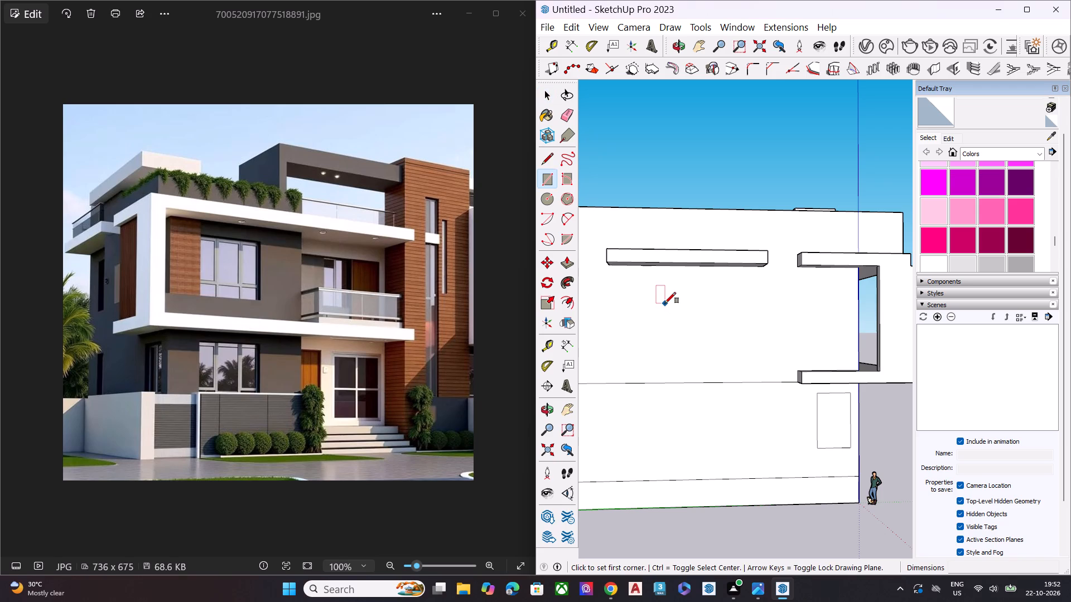
middle_click_drag(678, 291, 668, 238)
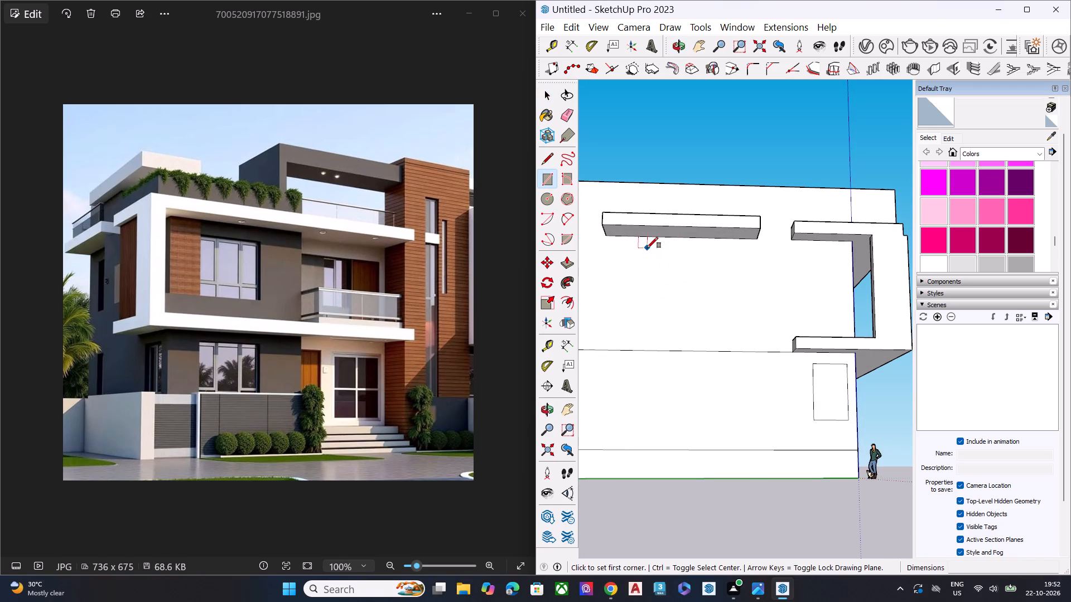
left_click(650, 246)
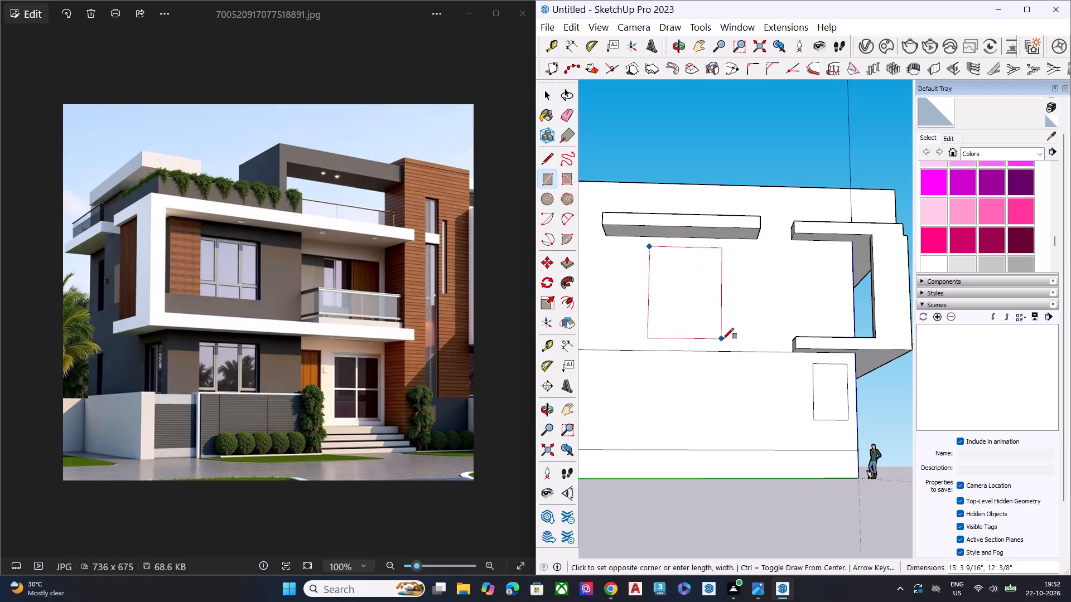
left_click(729, 336)
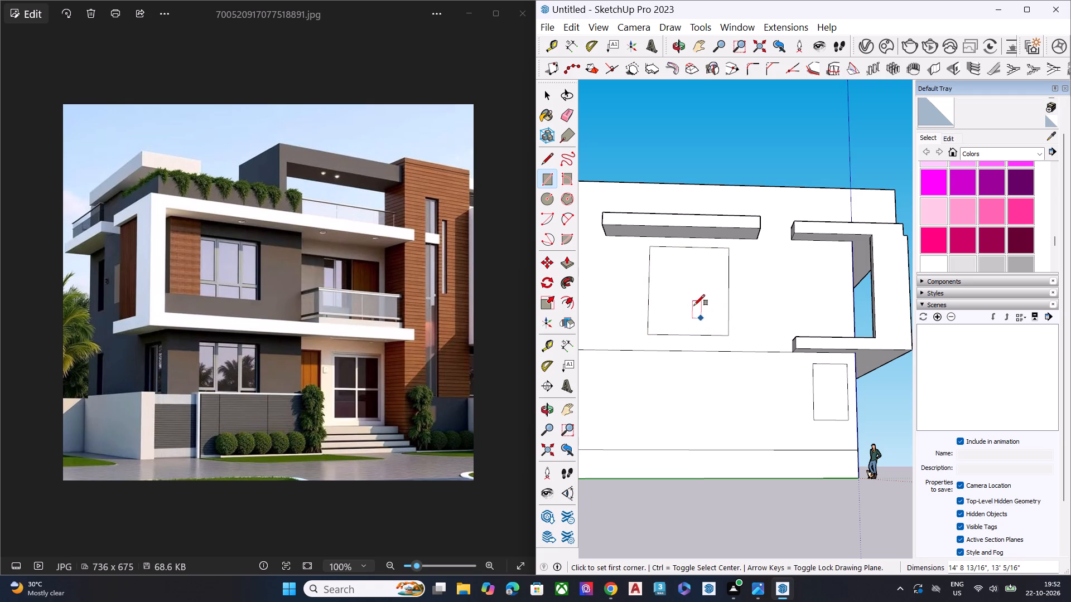
Push the upper side window's face into the wall to form a recess.
key("space")
left_click(687, 303)
key("p")
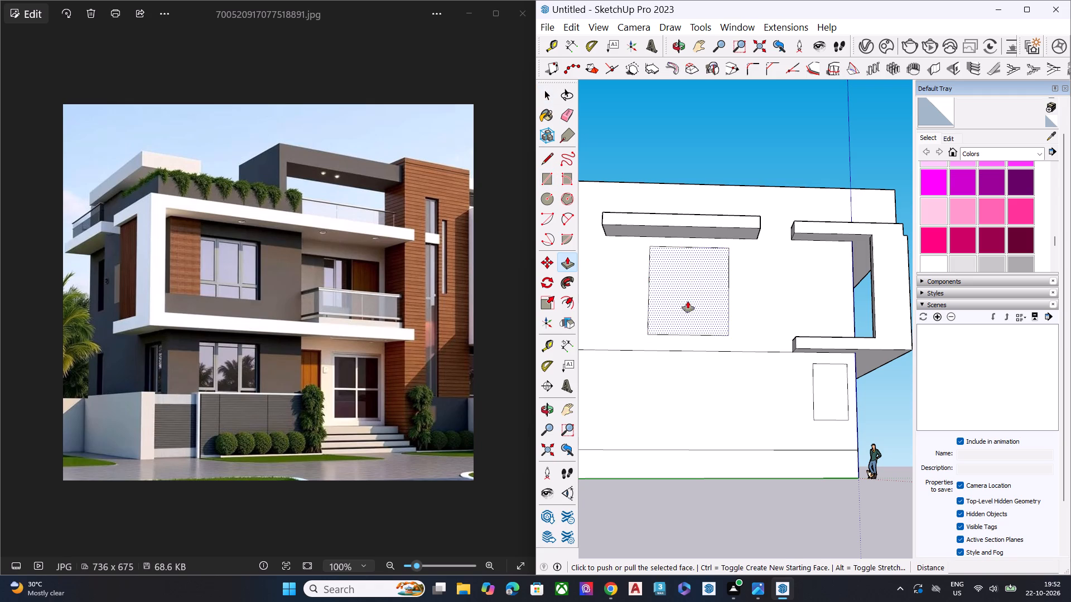
left_click(708, 268)
left_click(693, 292)
key("space")
Draw a ground-floor window rectangle below the upper side window, about 8' 8" wide and 11' 8" high.
scroll(700, 362, "down", 1)
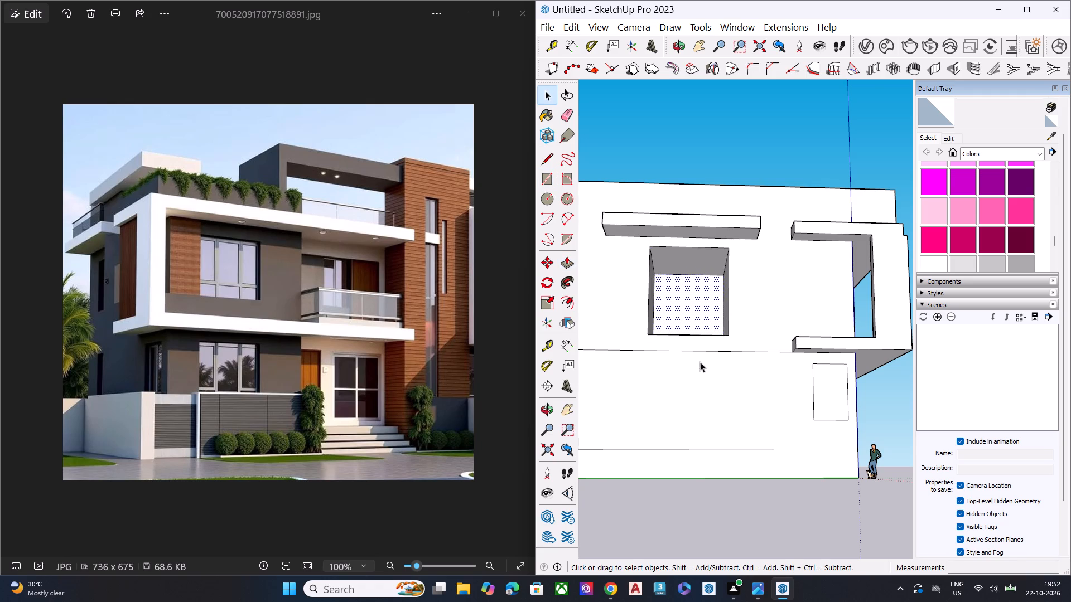
scroll(700, 362, "down", 3)
middle_click_drag(701, 397, 706, 463)
scroll(678, 454, "up", 3)
key("r")
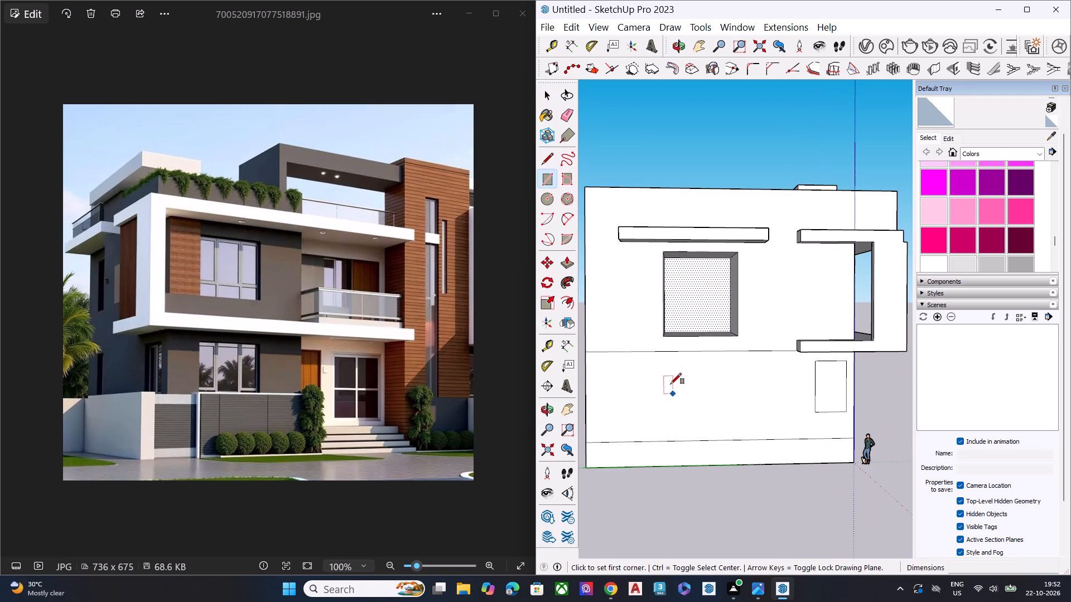
left_click(669, 367)
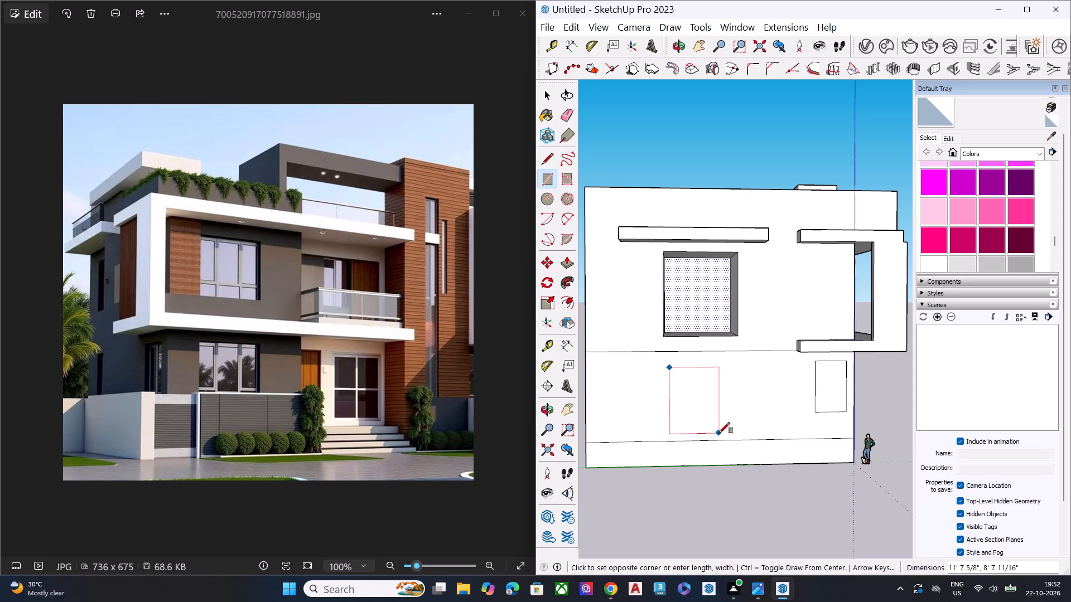
left_click(719, 433)
Push the new ground-floor side window's face into the wall to form a recess.
key("space")
left_click(695, 413)
key("p")
left_click(702, 385)
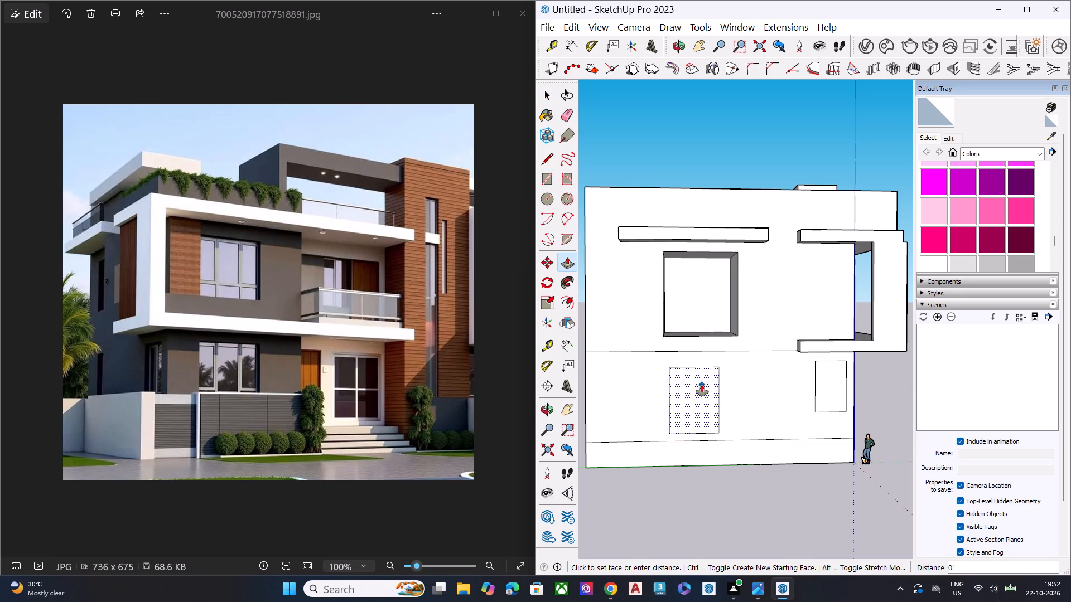
left_click(703, 376)
key("space")
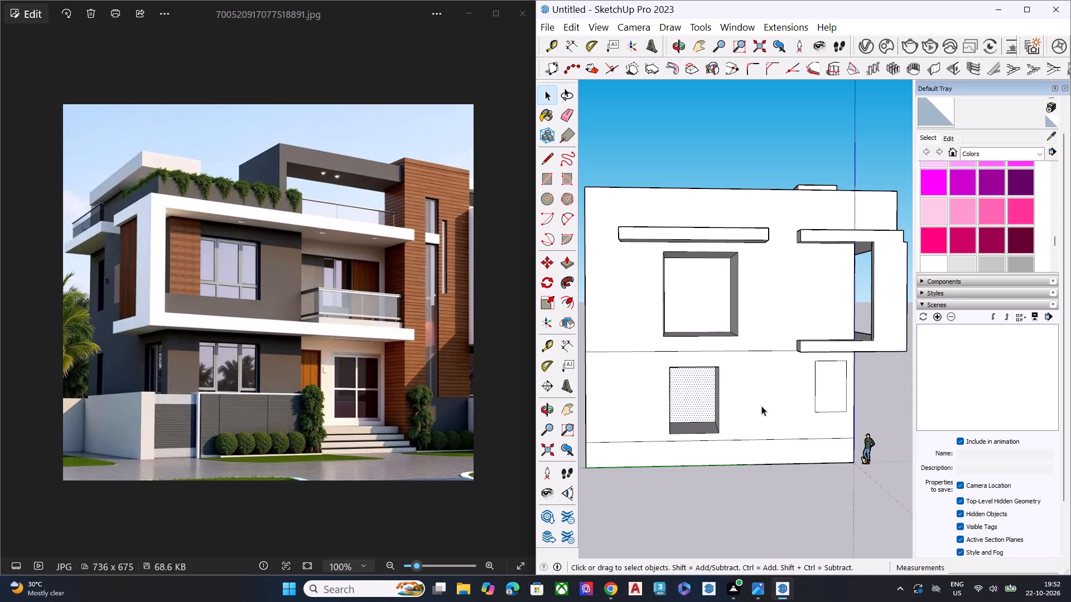
Push the existing window outline on the ground-floor side wall, nearest the front corner, inward to form a recess.
middle_click_drag(759, 405, 605, 431)
left_click(707, 499)
middle_click_drag(750, 430, 725, 413)
scroll(725, 413, "up", 9)
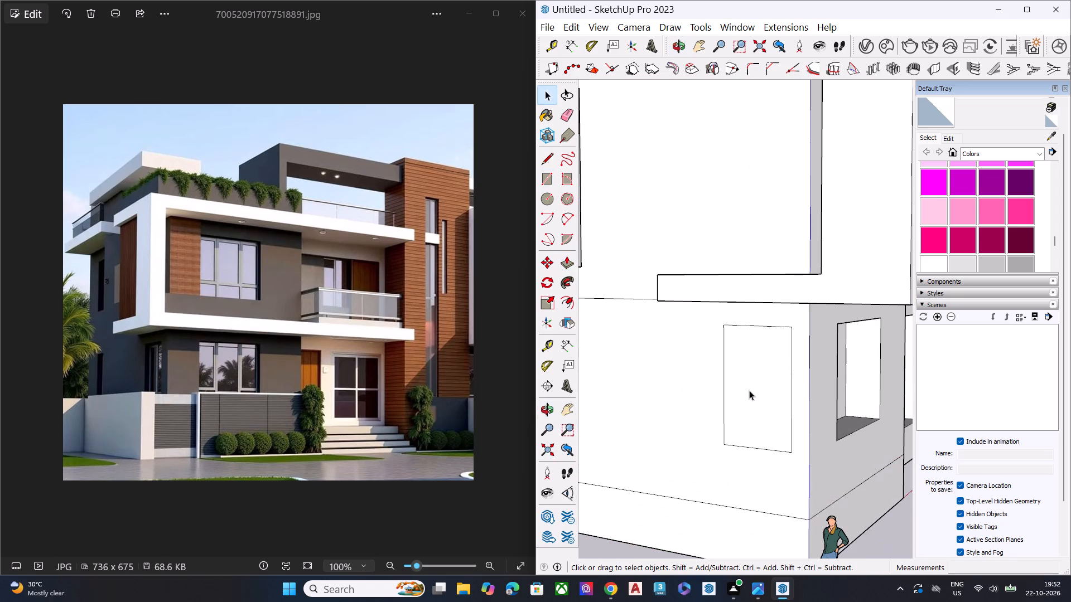
left_click(749, 390)
key("p")
left_click(749, 390)
left_click(763, 376)
key("space")
Examine the front openings and the roof parapet where it meets the tower, comparing them with the reference photo.
scroll(731, 415, "down", 2)
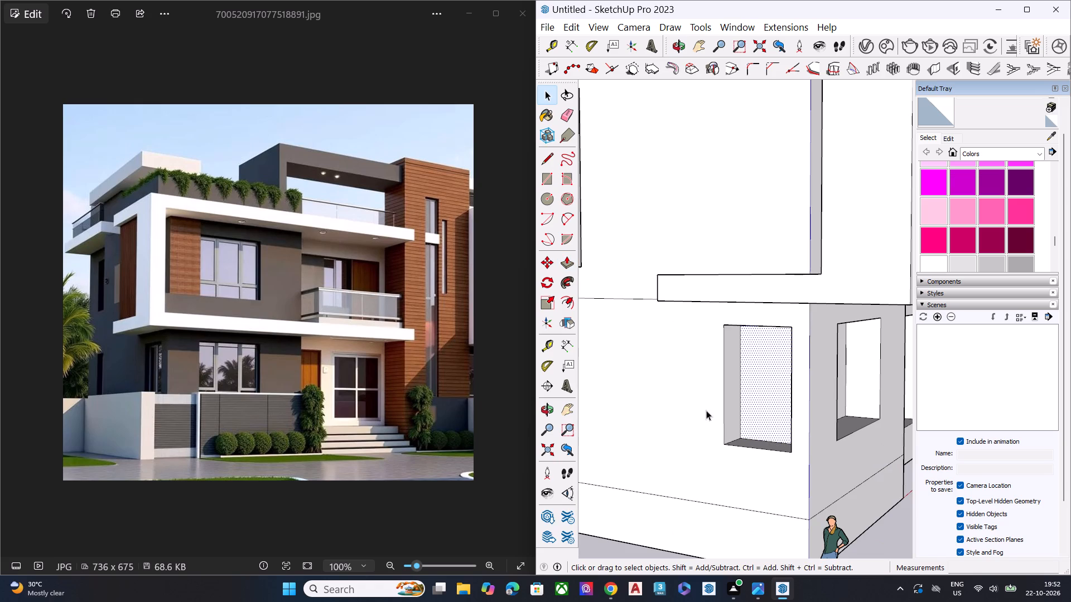
scroll(706, 410, "down", 2)
left_click(857, 506)
middle_click_drag(869, 465, 551, 456)
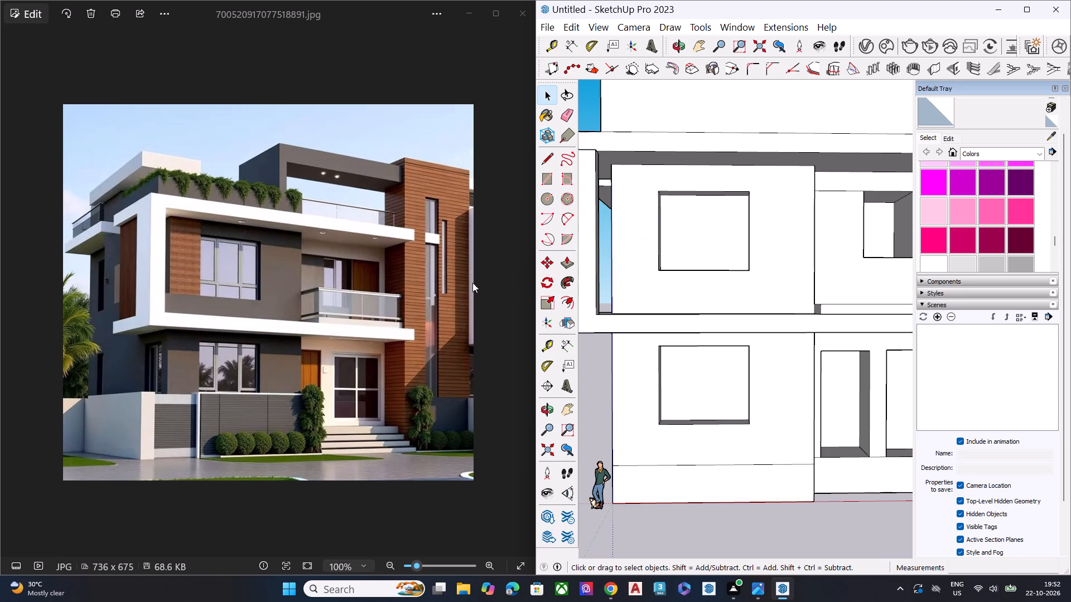
scroll(337, 323, "down", 2)
scroll(762, 307, "down", 8)
scroll(665, 300, "down", 8)
middle_click_drag(828, 343, 850, 327)
scroll(831, 295, "up", 8)
scroll(734, 279, "up", 11)
middle_click_drag(742, 270, 682, 394)
scroll(692, 321, "up", 4)
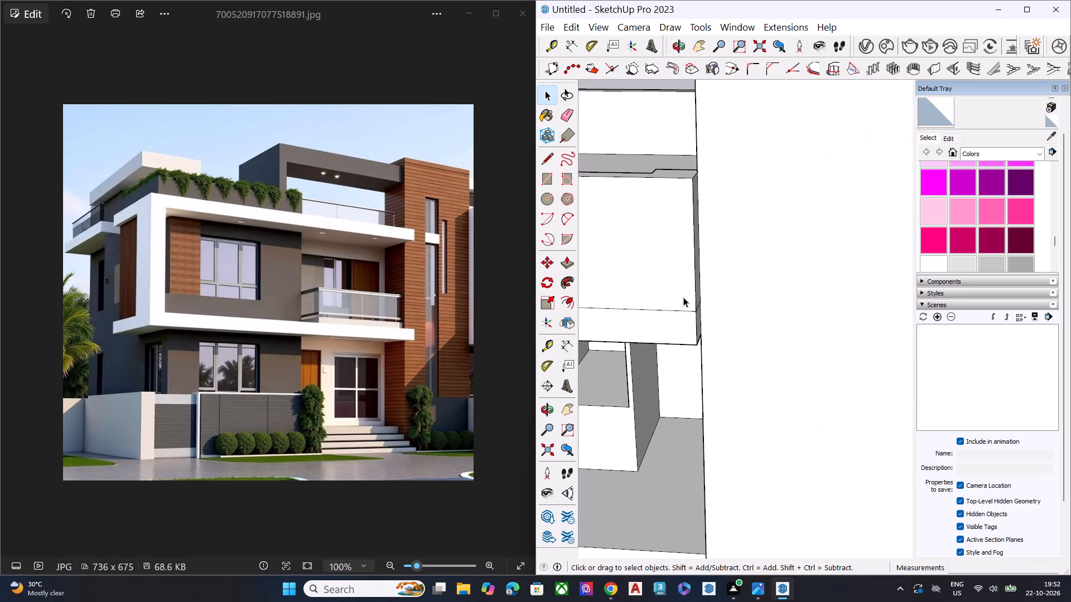
scroll(737, 258, "up", 1)
middle_click_drag(737, 258, 746, 367)
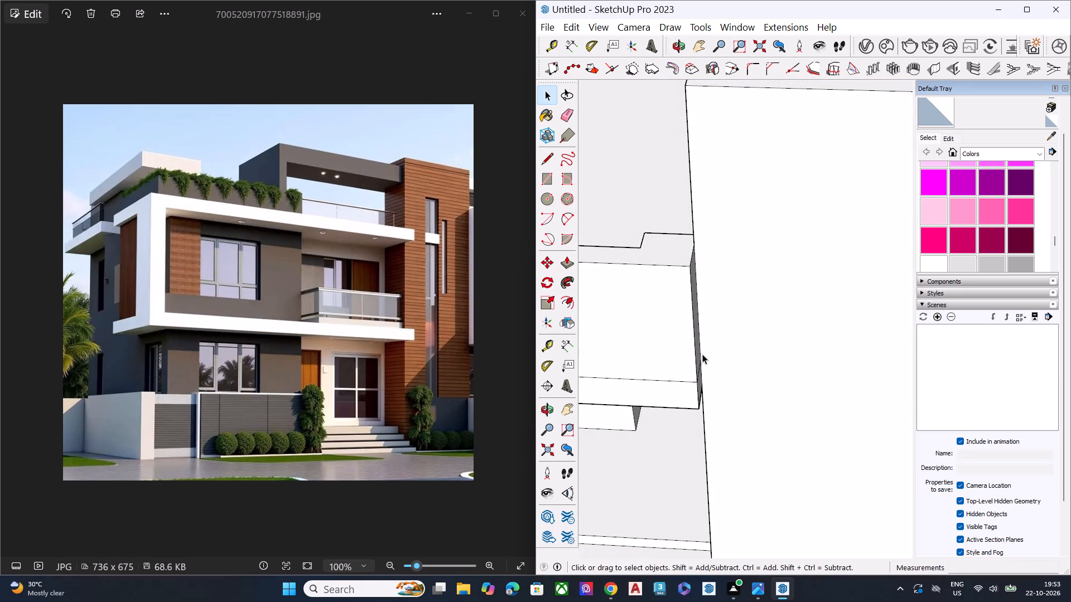
left_click(672, 355)
scroll(761, 328, "down", 6)
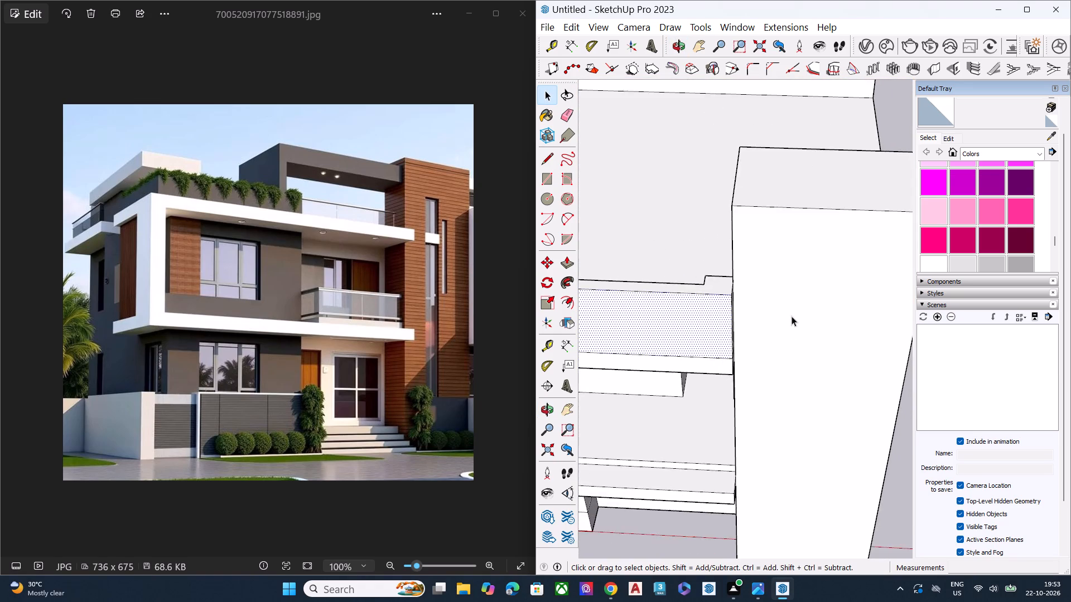
scroll(792, 316, "up", 1)
scroll(792, 316, "down", 7)
middle_click_drag(683, 331, 986, 325)
middle_click_drag(774, 348, 865, 319)
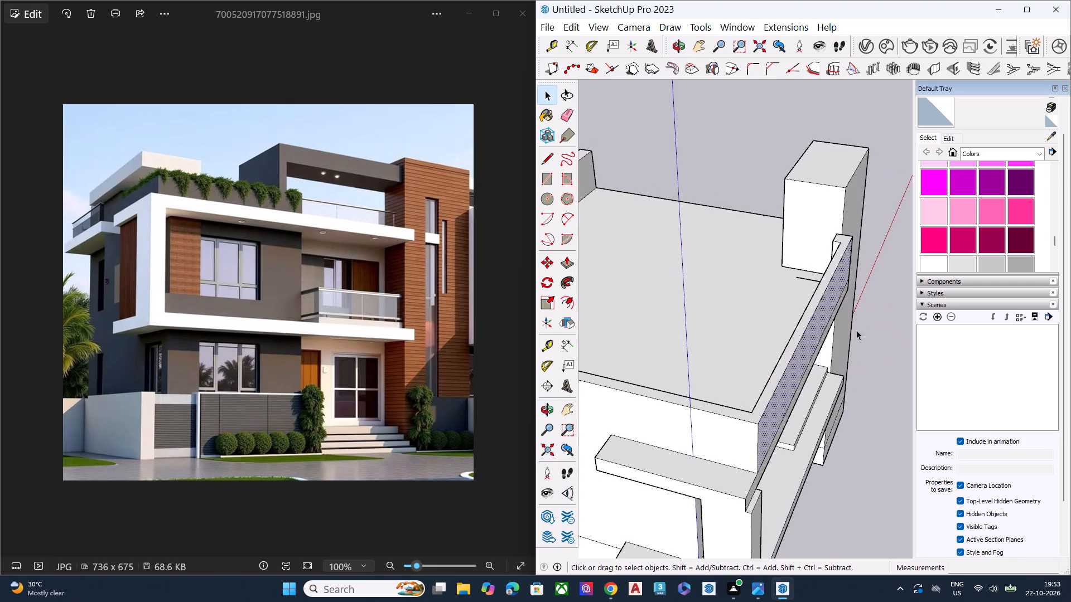
middle_click_drag(798, 383, 799, 361)
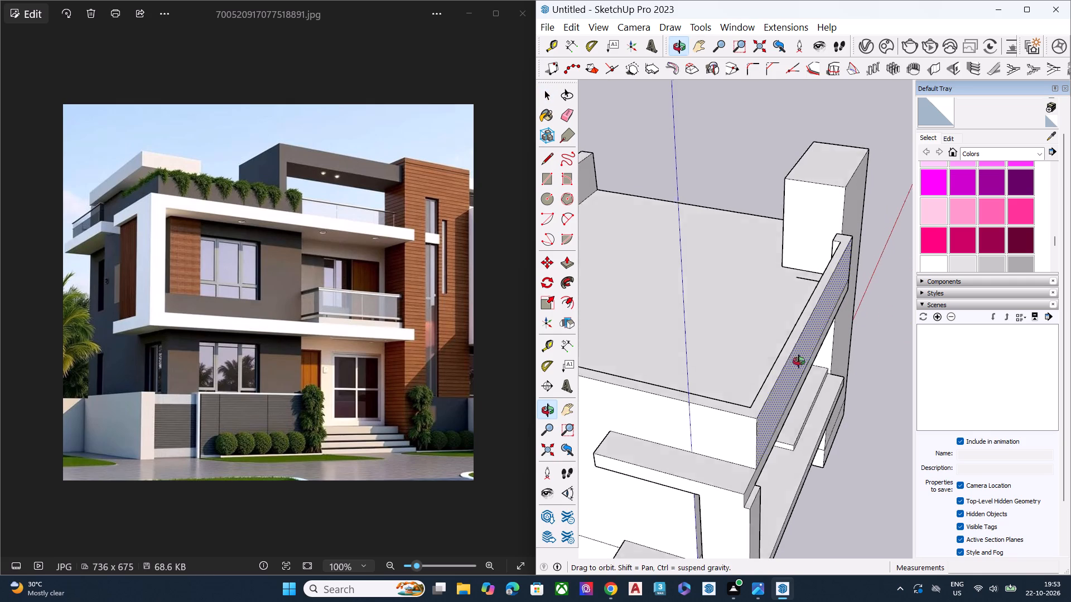
middle_click_drag(799, 361, 846, 281)
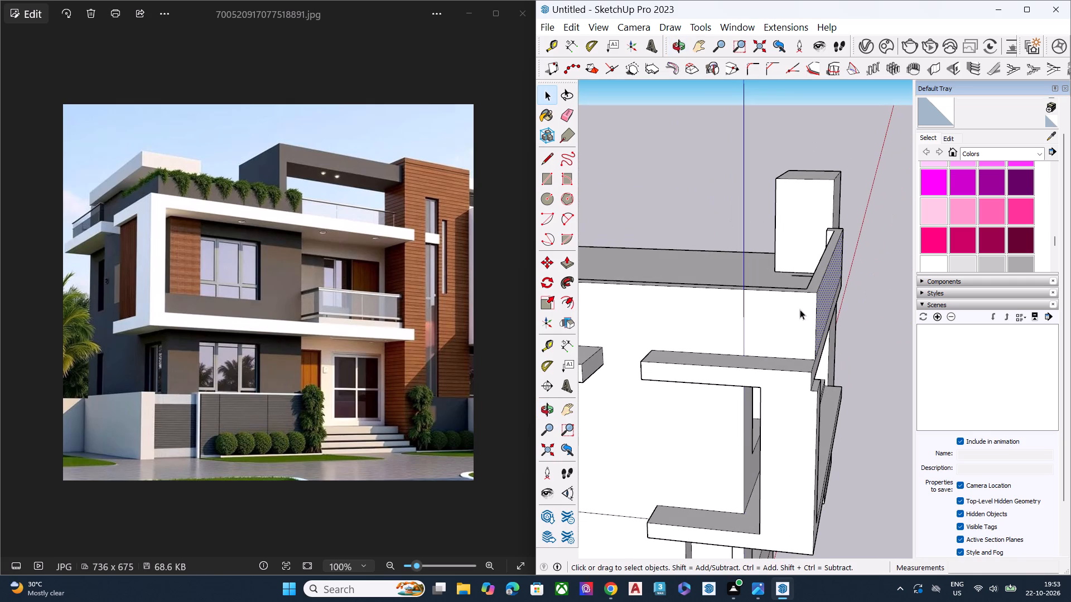
Erase the stray line on the roof beside the front parapet's end near the tower.
scroll(802, 306, "down", 1)
middle_click_drag(802, 306, 882, 428)
left_click(845, 332)
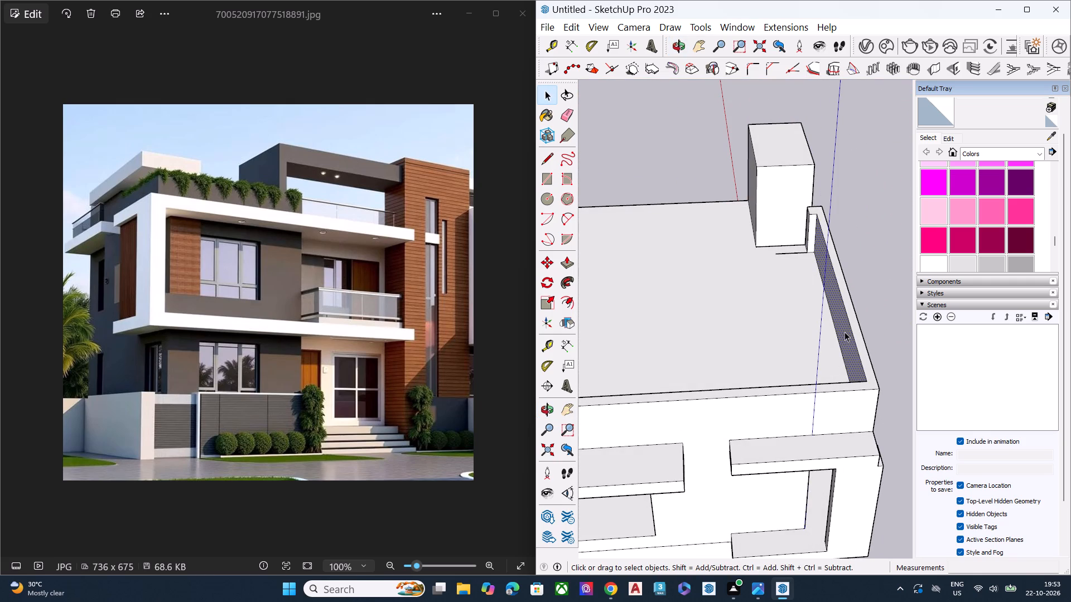
key("space")
scroll(807, 203, "up", 8)
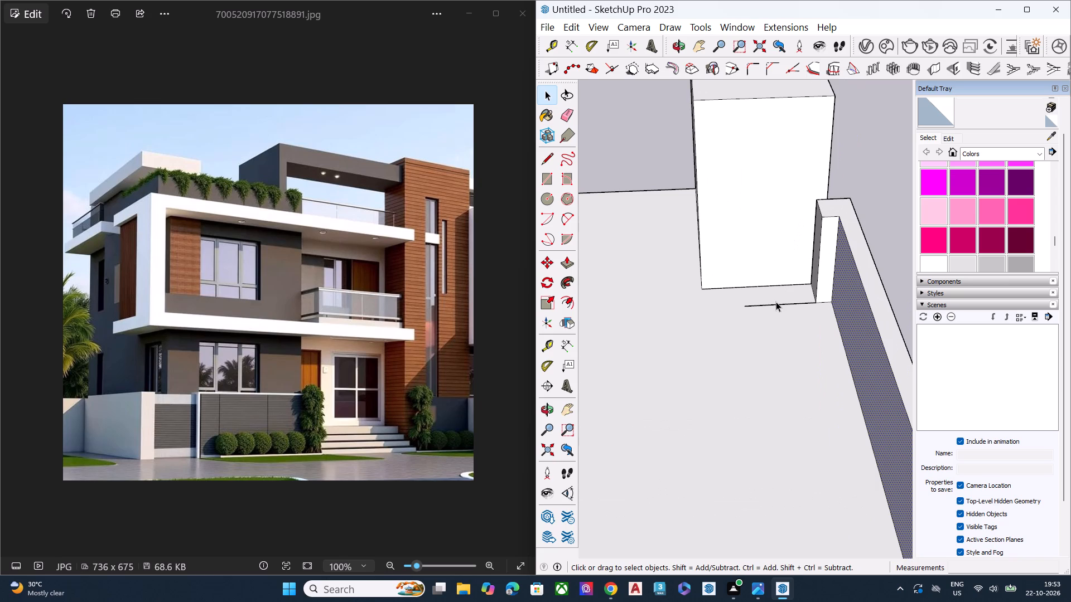
key("e")
left_click(781, 305)
key("space")
Pull the front parapet's inner face about 1' 2" toward the roof, level with the edge of its end return.
left_click(837, 271)
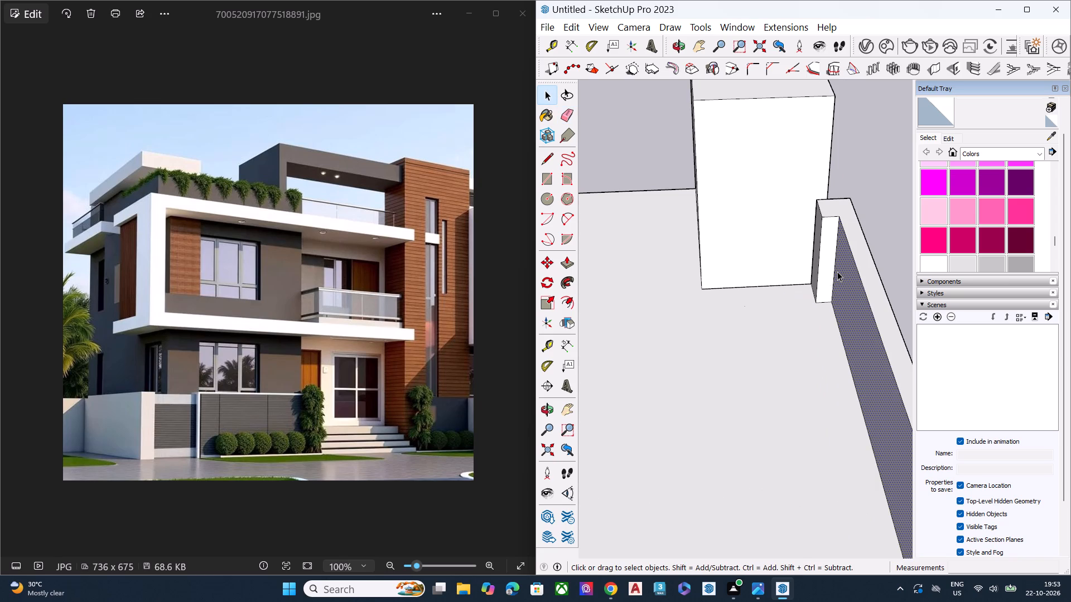
key("p")
left_click(837, 271)
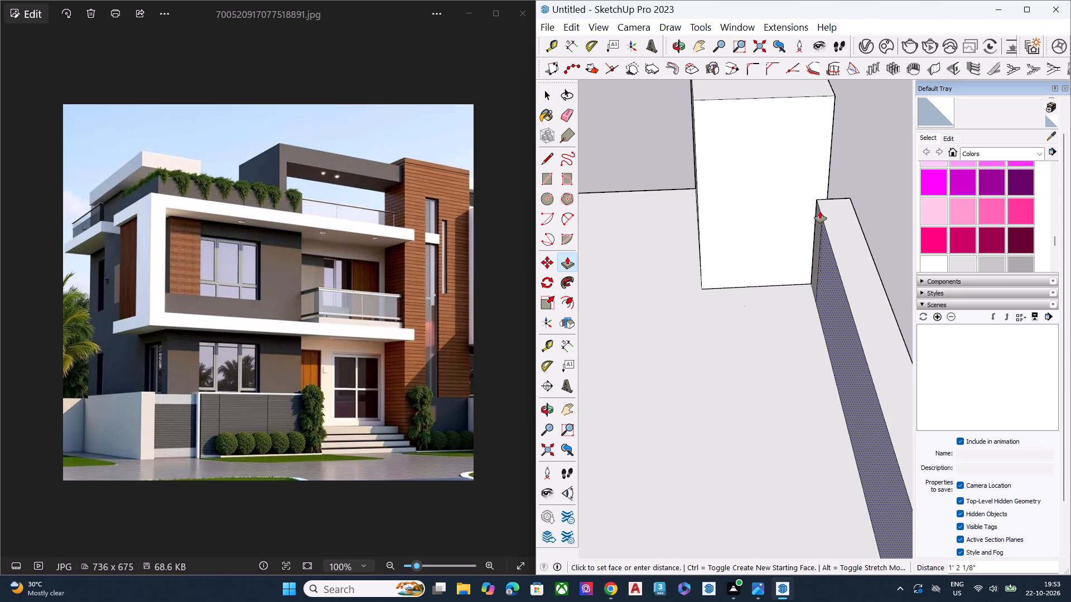
left_click(820, 211)
key("space")
Thicken the front roof parapet by pulling its inner face about 8' across the roof.
scroll(596, 254, "down", 7)
middle_click_drag(736, 305, 716, 210)
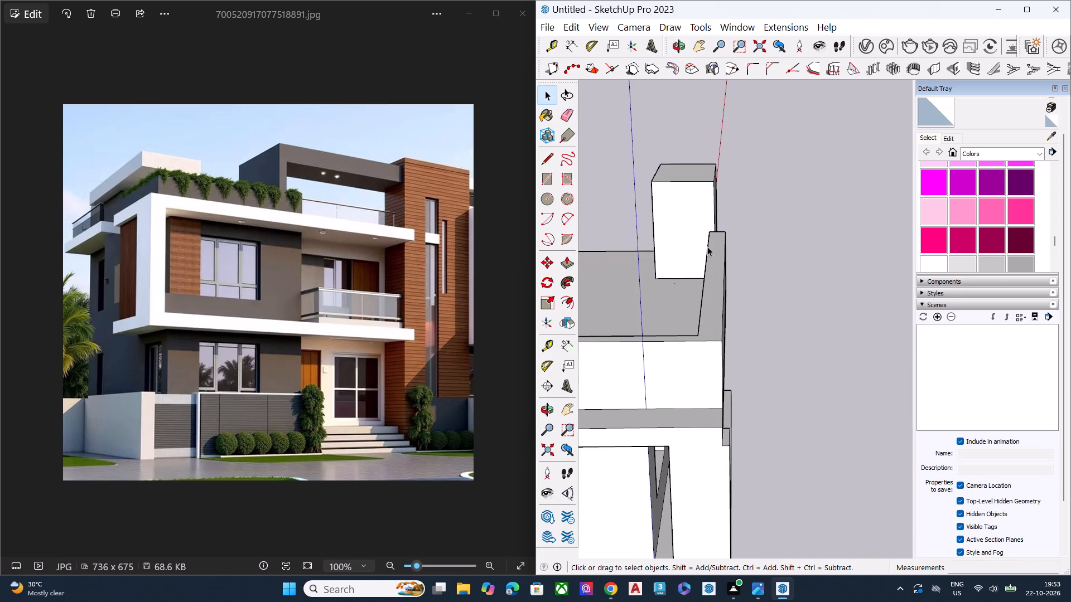
middle_click_drag(705, 351, 701, 343)
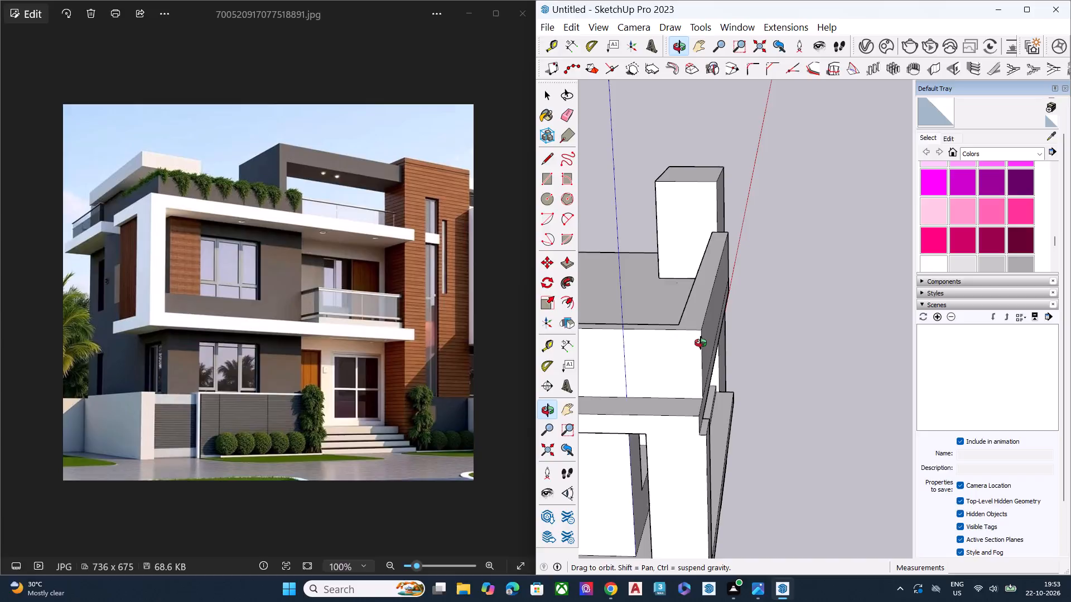
middle_click_drag(701, 343, 795, 417)
key("space")
left_click(770, 380)
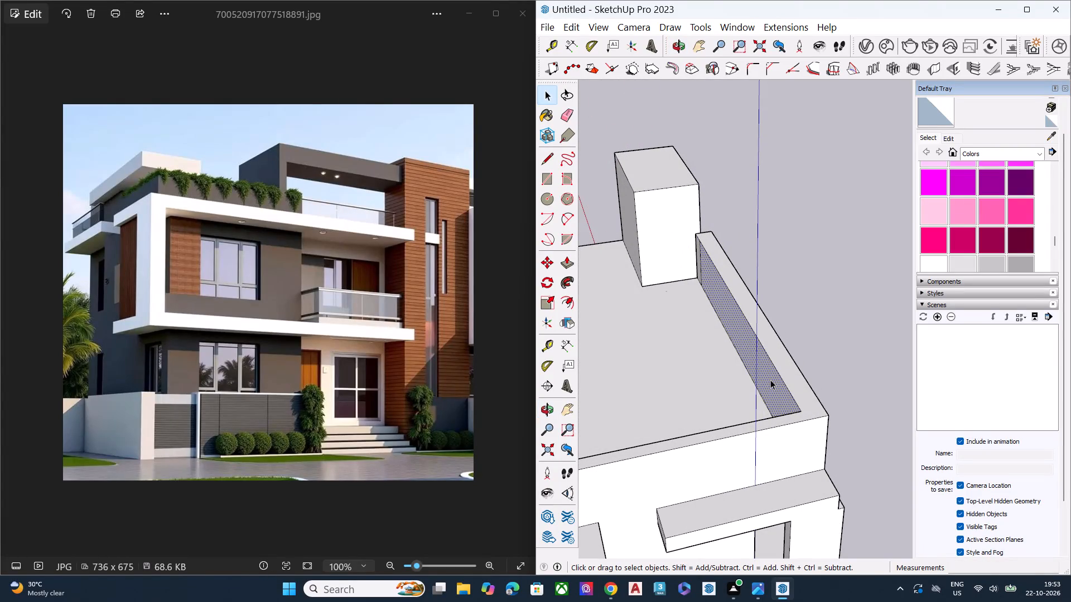
key("p")
left_click(770, 380)
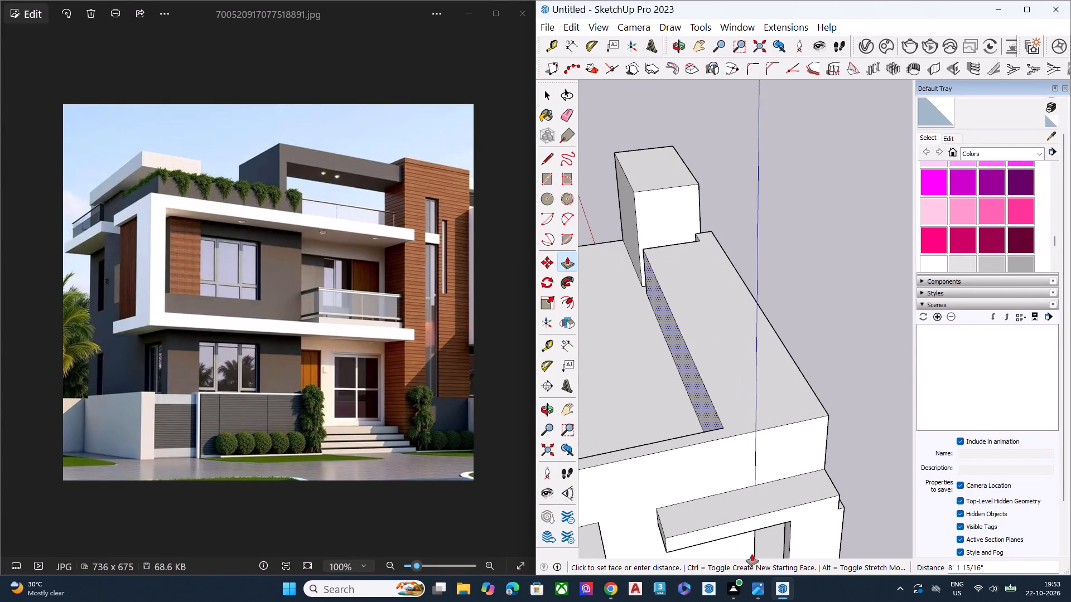
left_click(756, 537)
key("space")
Pull the short parapet face beside the tower across the remaining notch, flush with the thickened parapet's inner face.
middle_click_drag(763, 364, 619, 473)
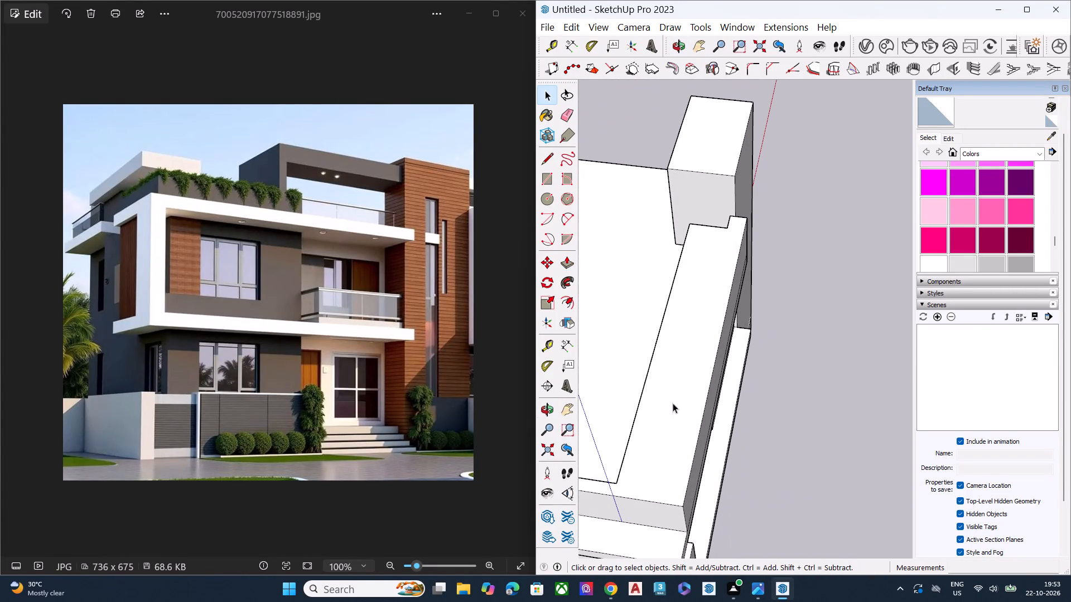
middle_click_drag(707, 384, 458, 436)
scroll(752, 226, "up", 1)
middle_click_drag(758, 224, 648, 473)
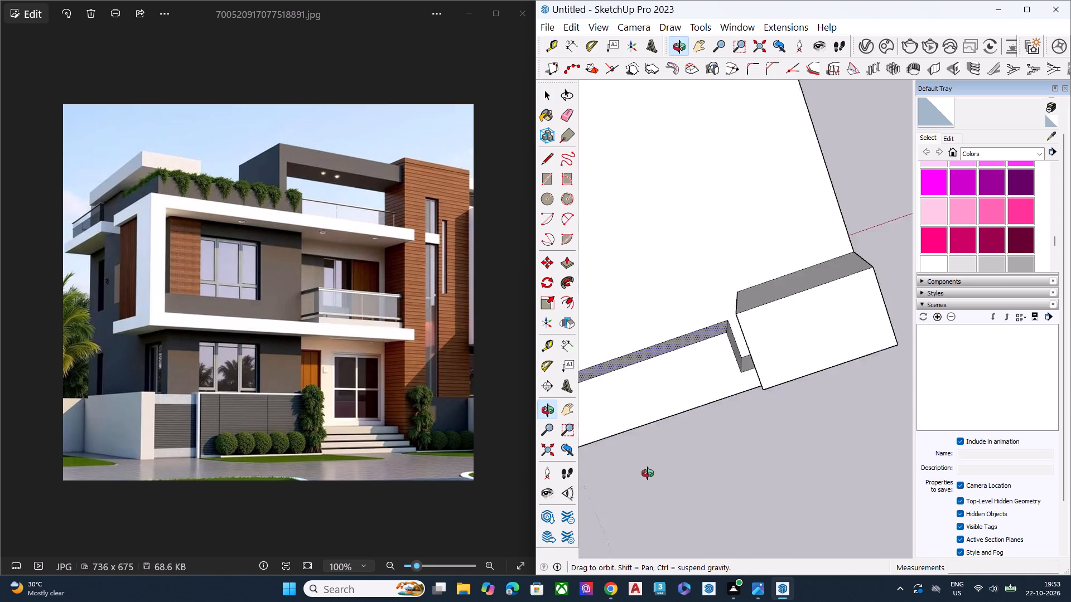
middle_click_drag(648, 473, 644, 487)
scroll(711, 450, "up", 6)
left_click(780, 357)
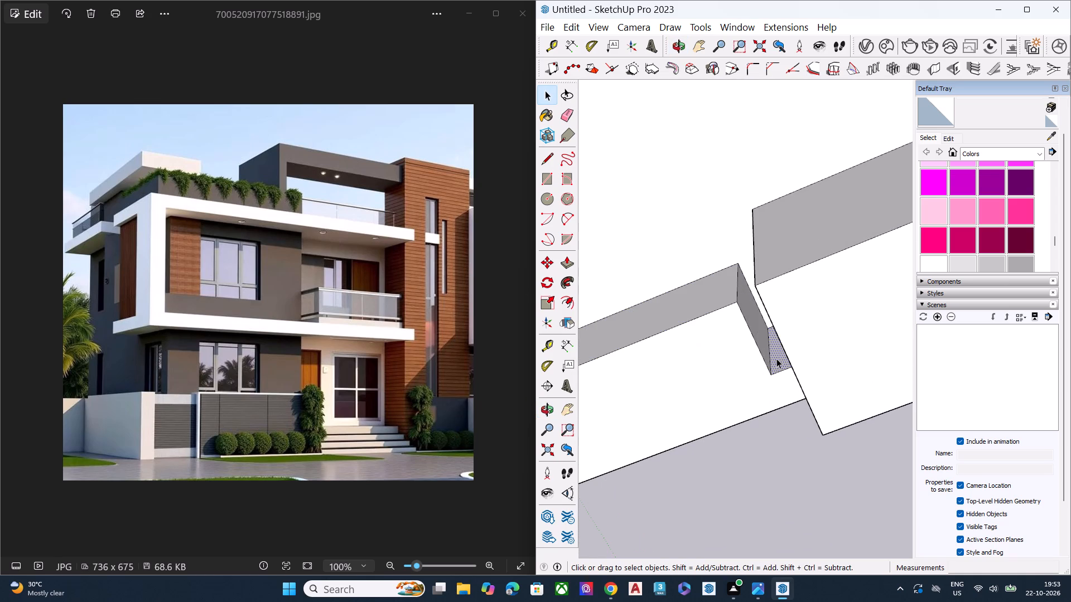
key("p")
left_click(776, 358)
left_click(735, 302)
key("space")
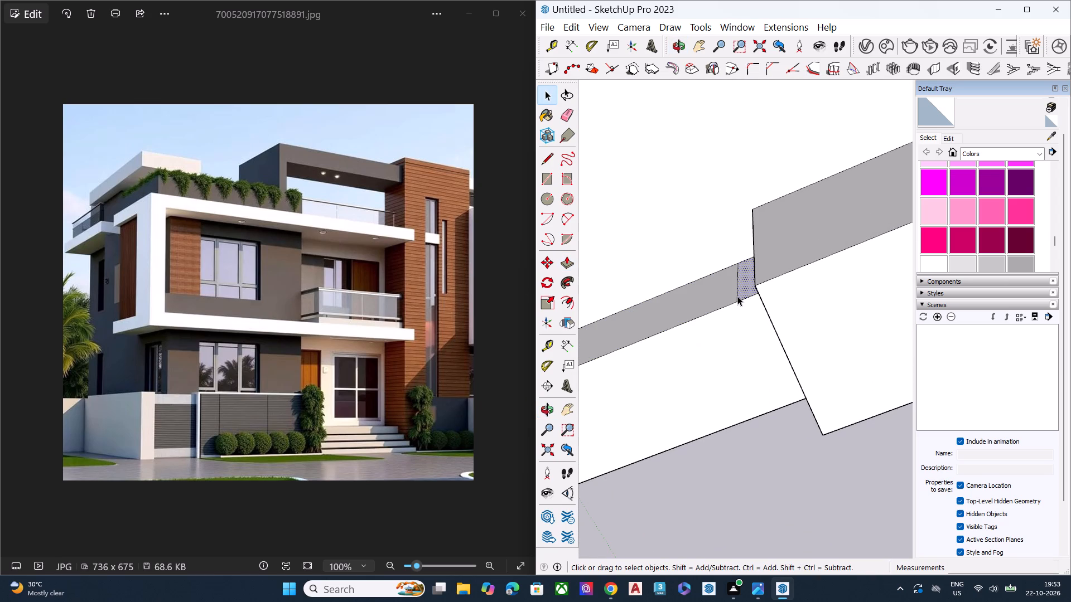
Erase the vertical seam line between the filled notch beside the tower and the front parapet's inner face.
left_click(737, 296)
key("Delete")
Push the front parapet's outer face back across its full thickness, in line with the house wall's corner below.
scroll(738, 296, "down", 10)
scroll(739, 332, "up", 1)
middle_click_drag(741, 329, 776, 259)
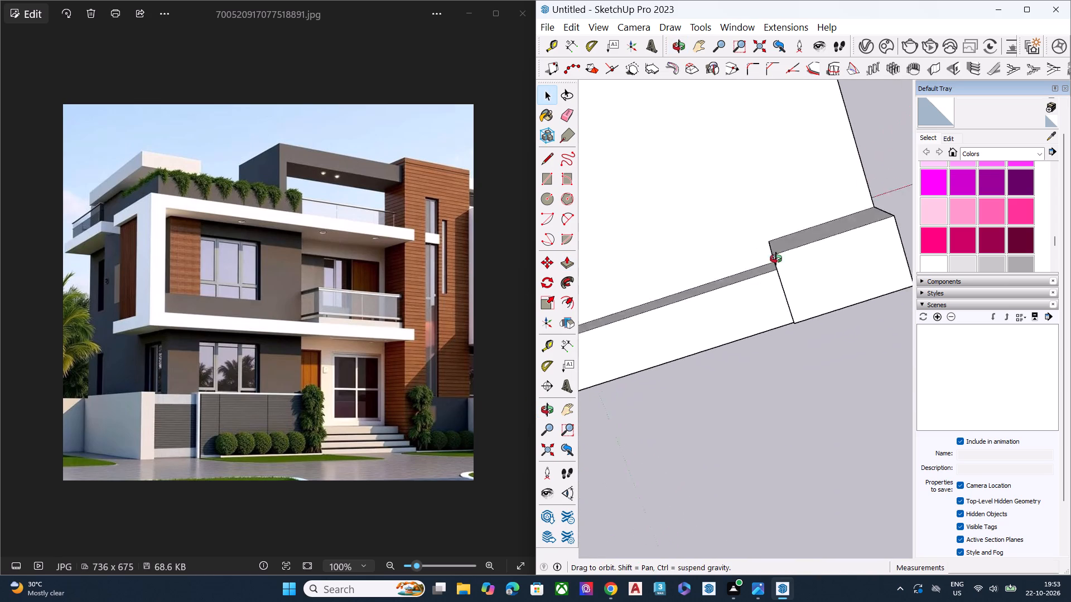
middle_click_drag(776, 259, 822, 197)
middle_click_drag(764, 284, 573, 141)
middle_click_drag(818, 246, 898, 115)
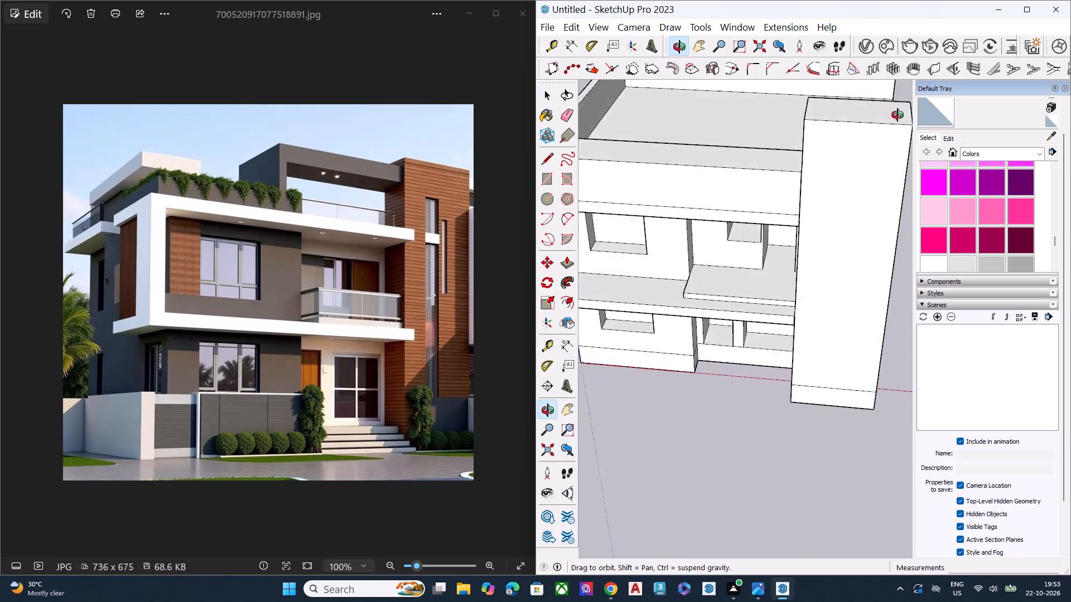
middle_click_drag(898, 115, 910, 72)
scroll(832, 226, "down", 5)
scroll(842, 245, "up", 1)
scroll(837, 251, "down", 1)
middle_click_drag(662, 239, 1032, 230)
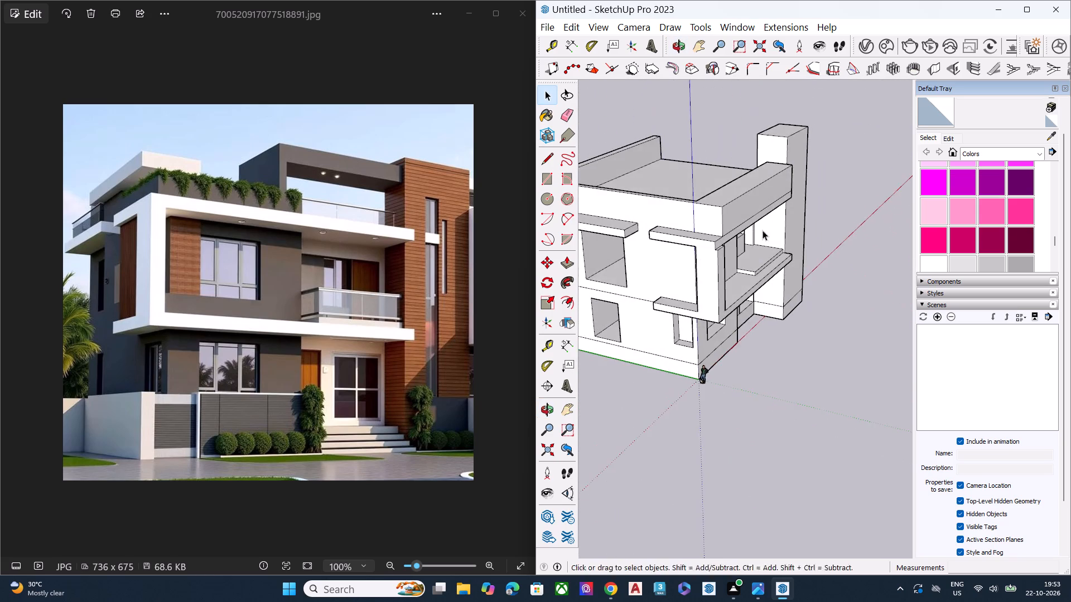
middle_click_drag(763, 230, 848, 276)
scroll(772, 229, "up", 5)
scroll(748, 216, "down", 1)
scroll(748, 216, "up", 2)
left_click(751, 229)
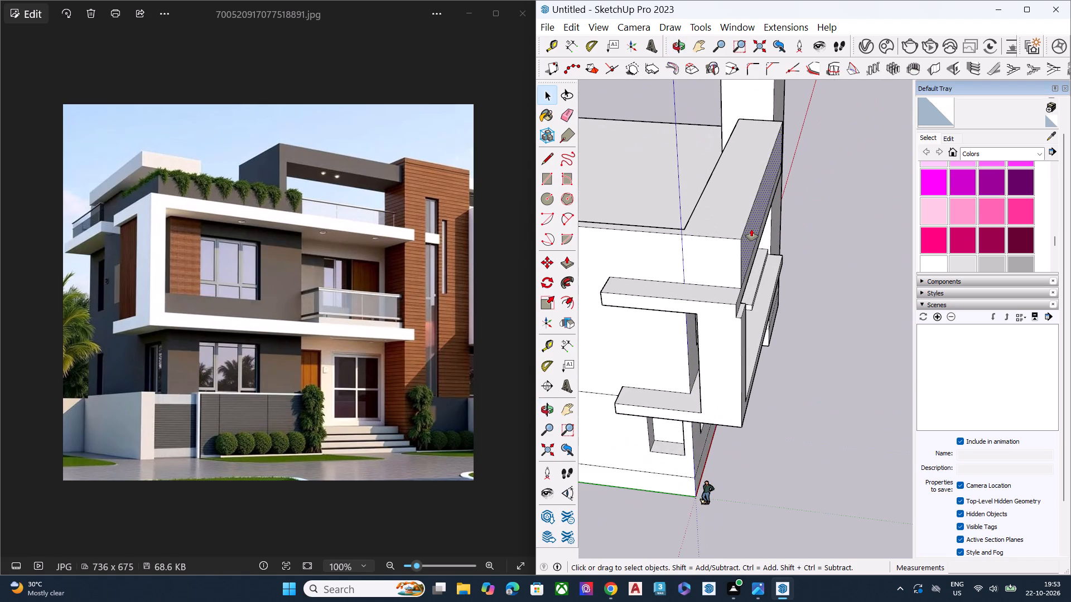
key("p")
left_click(751, 229)
left_click(688, 334)
key("space")
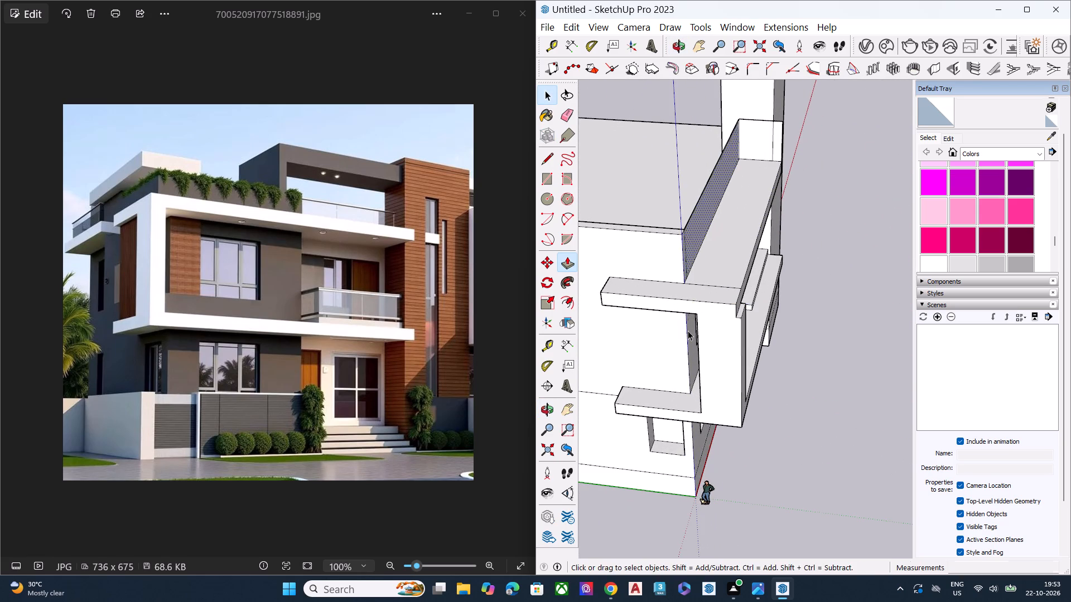
Pull the roof-side face of the set-back front parapet about 1' 6" inward over the roof.
middle_click_drag(697, 278, 809, 266)
scroll(693, 210, "up", 1)
middle_click_drag(693, 210, 715, 300)
left_click(732, 263)
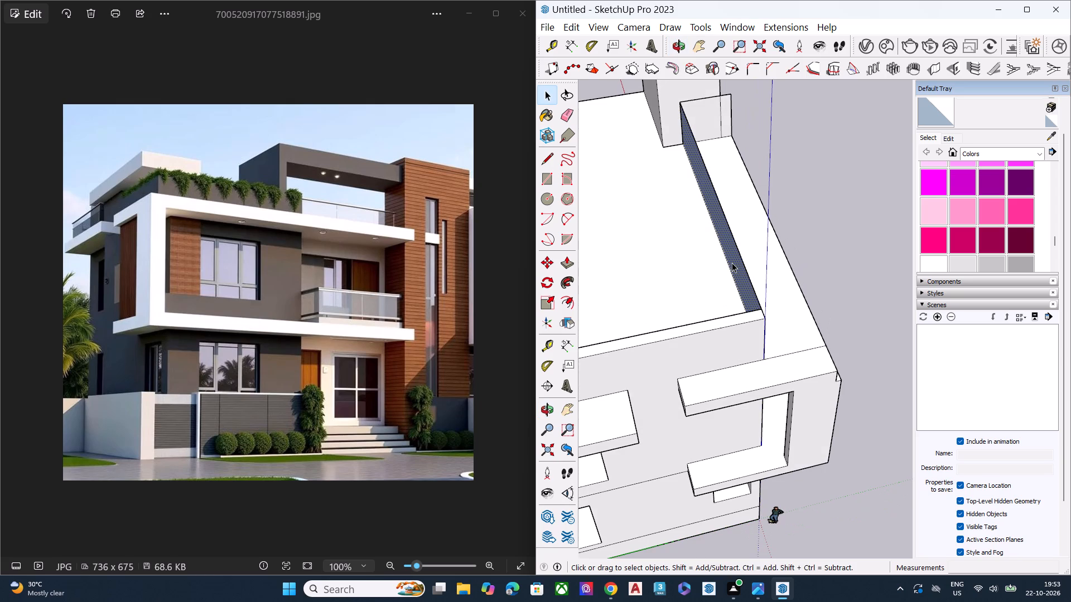
key("p")
left_click(732, 263)
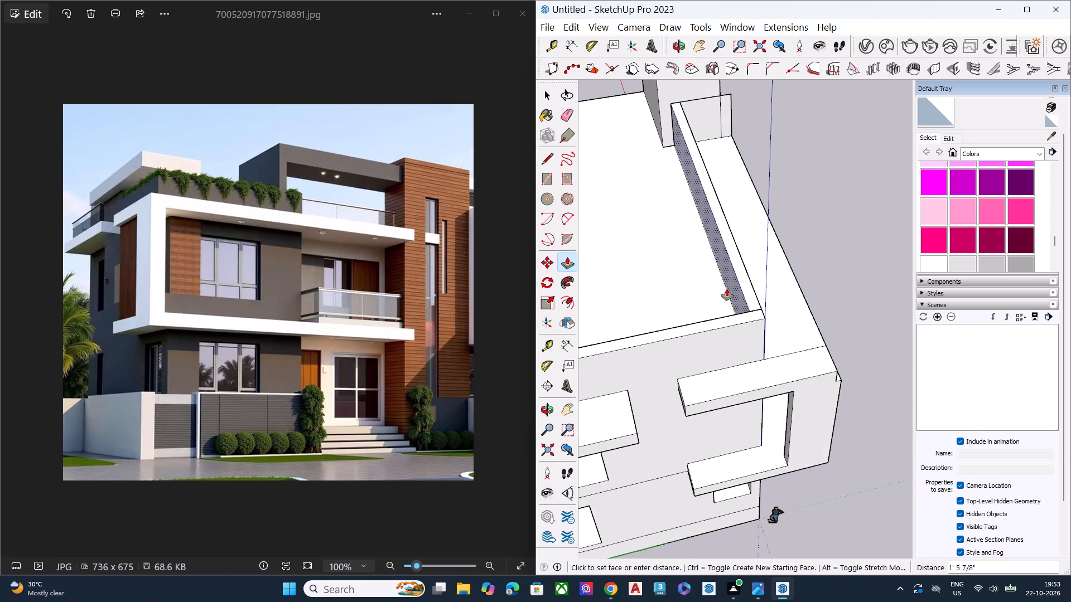
left_click(730, 316)
key("space")
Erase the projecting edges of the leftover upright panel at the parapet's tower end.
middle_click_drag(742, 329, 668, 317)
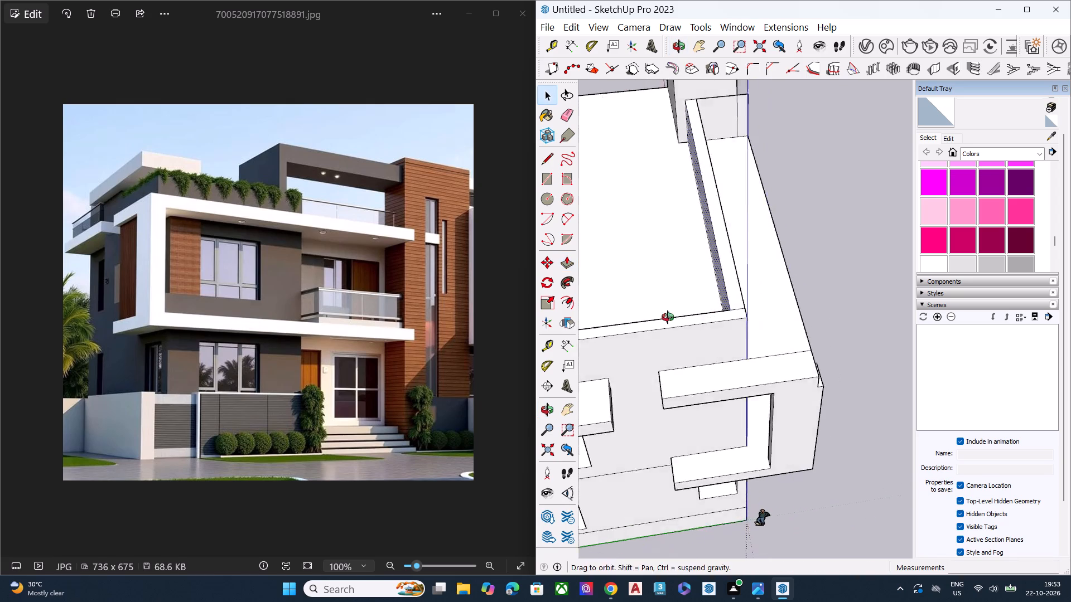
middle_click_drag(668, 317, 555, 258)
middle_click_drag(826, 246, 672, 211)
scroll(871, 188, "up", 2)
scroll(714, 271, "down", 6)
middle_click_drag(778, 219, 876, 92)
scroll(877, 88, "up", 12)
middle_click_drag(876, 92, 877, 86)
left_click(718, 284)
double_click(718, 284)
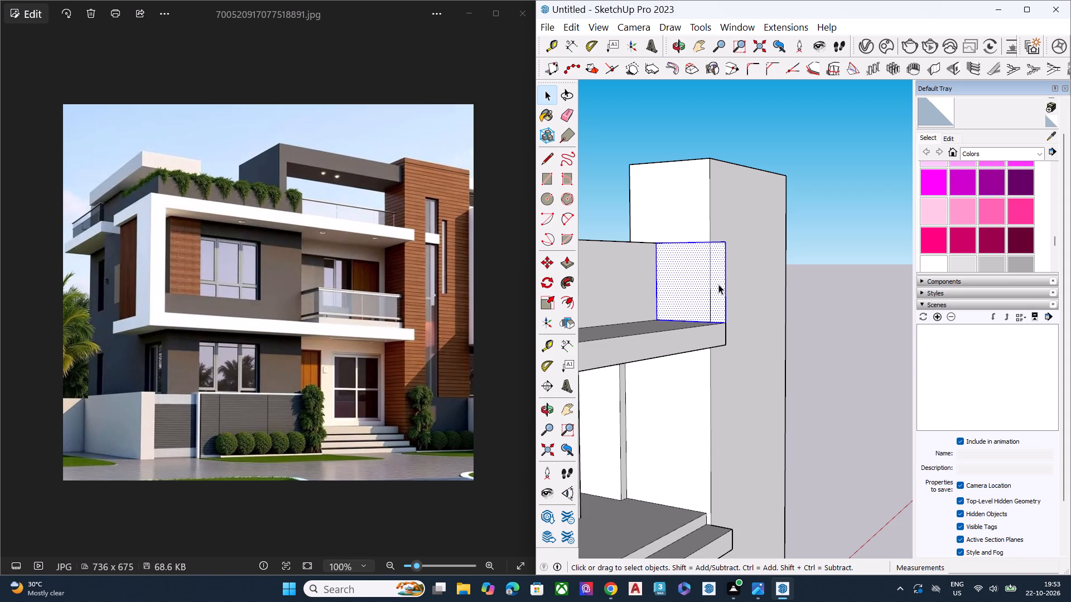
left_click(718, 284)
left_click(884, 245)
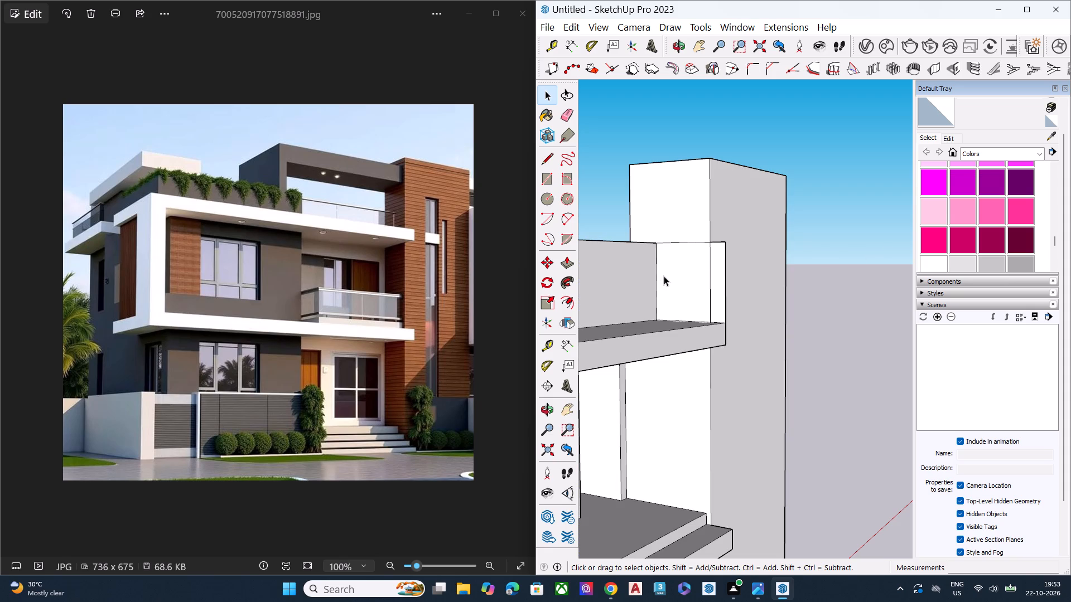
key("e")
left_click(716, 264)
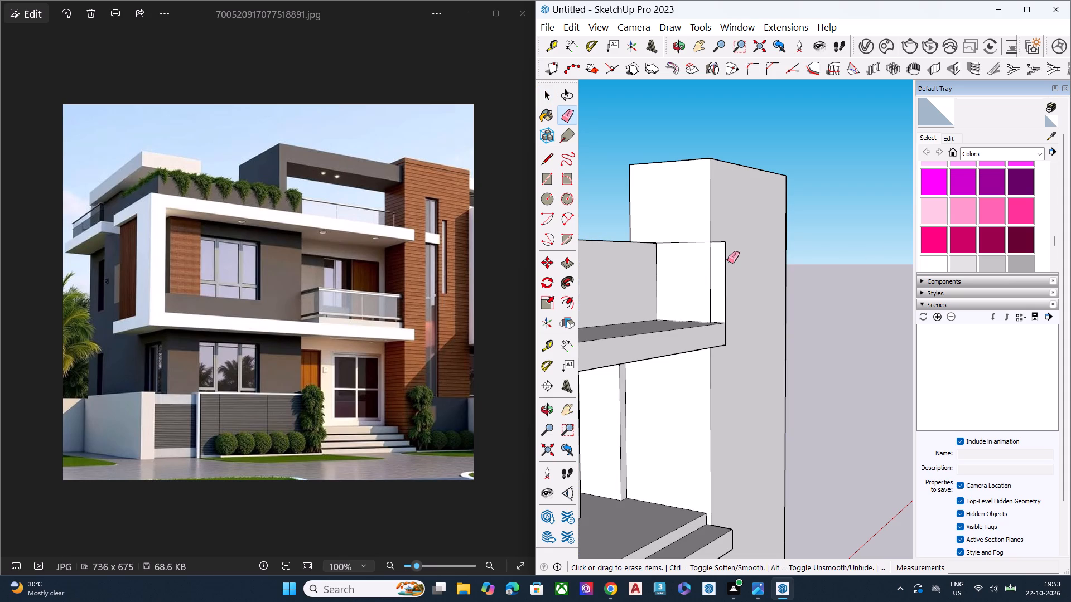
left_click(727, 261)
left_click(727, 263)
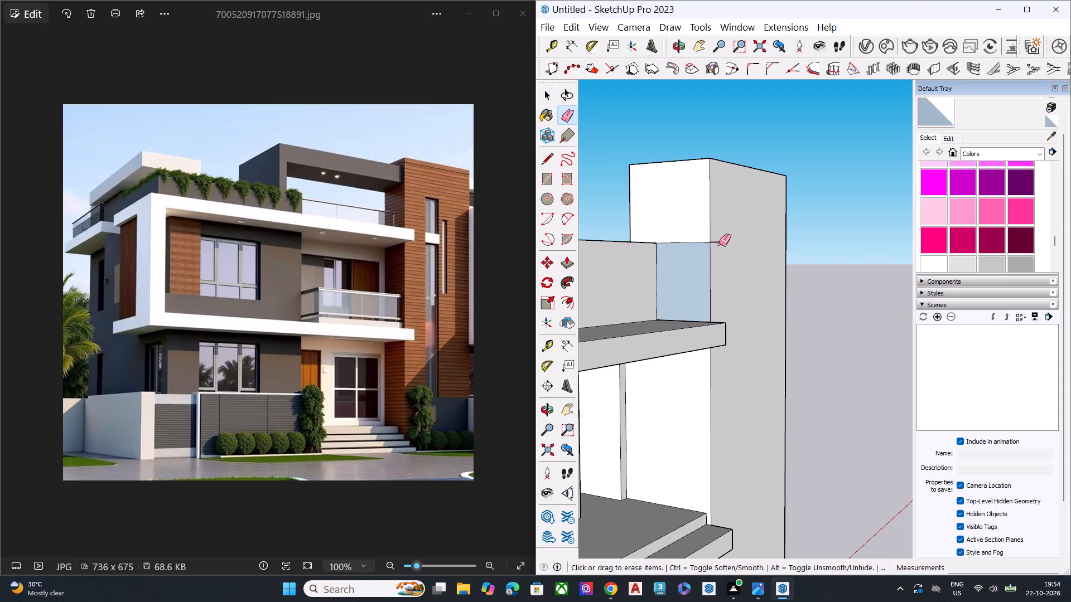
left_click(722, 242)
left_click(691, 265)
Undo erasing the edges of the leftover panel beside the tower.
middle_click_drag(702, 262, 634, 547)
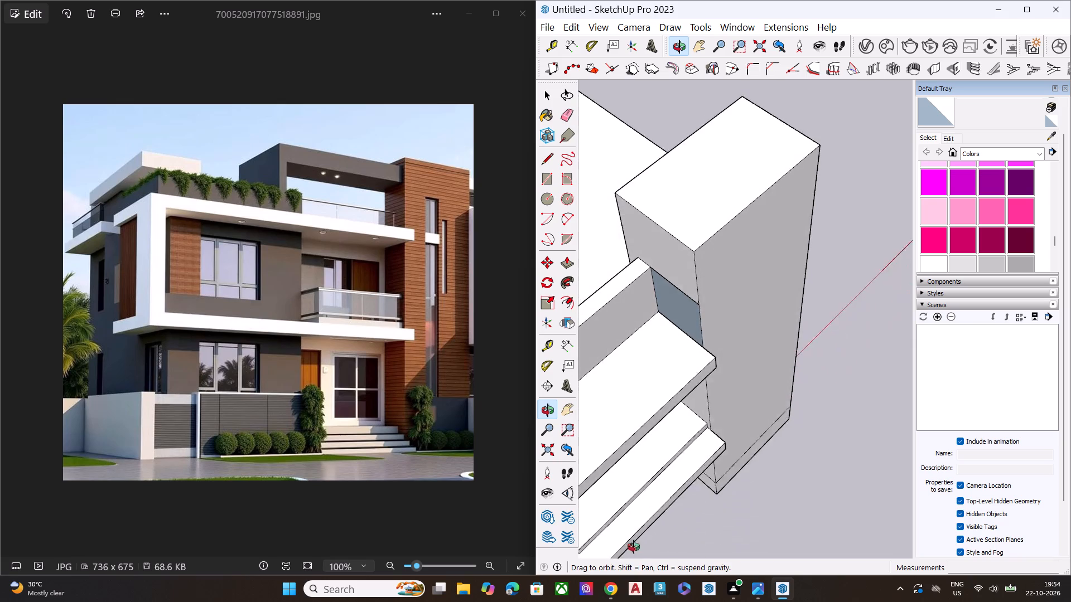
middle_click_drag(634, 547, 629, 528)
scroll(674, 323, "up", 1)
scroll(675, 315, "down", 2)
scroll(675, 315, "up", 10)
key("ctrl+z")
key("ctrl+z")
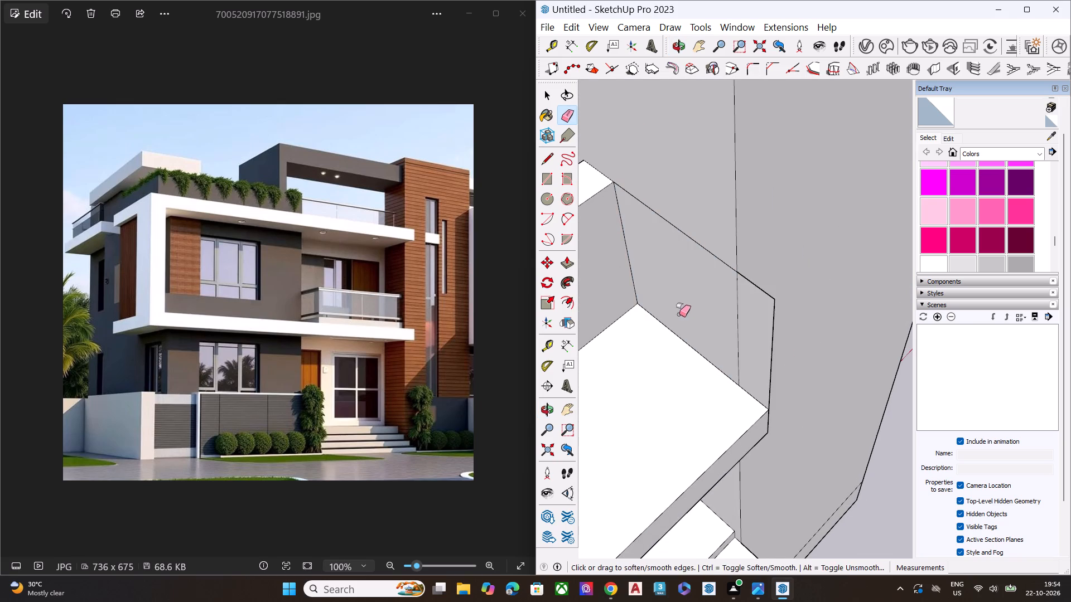
Delete the narrow outer face of the leftover panel, where it projects past the tower's front.
middle_click_drag(723, 297, 797, 200)
key("space")
left_click(788, 215)
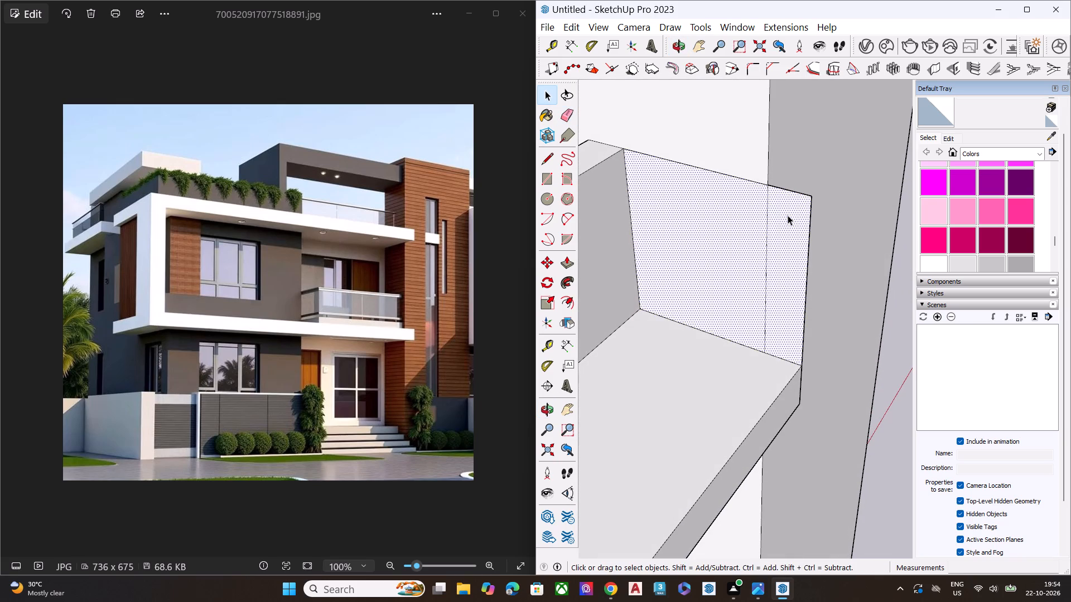
left_click(765, 229)
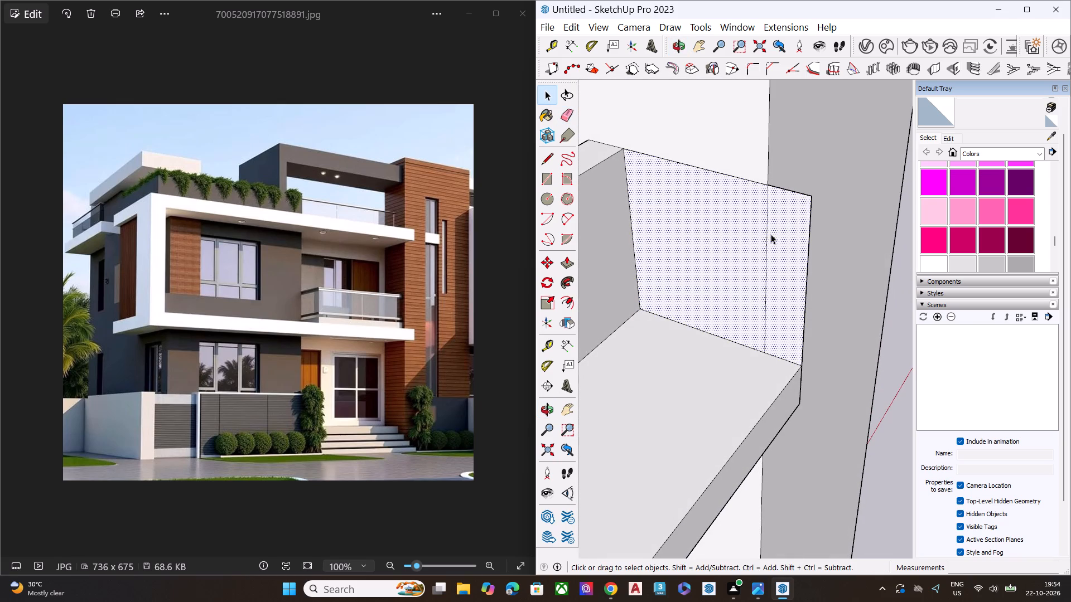
left_click(765, 237)
middle_click_drag(780, 225, 319, 223)
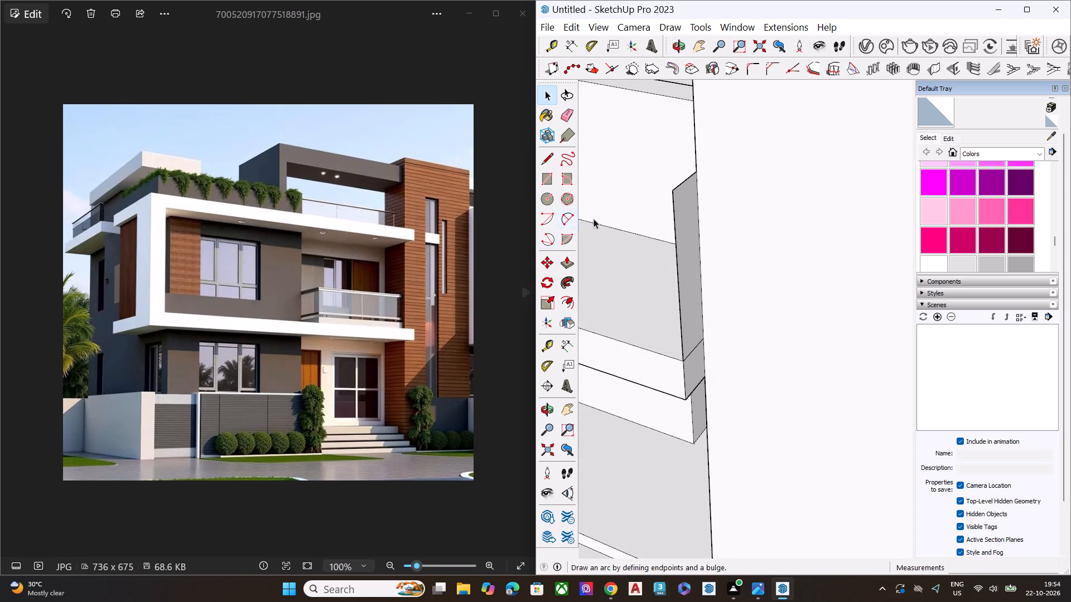
left_click(687, 216)
key("Delete")
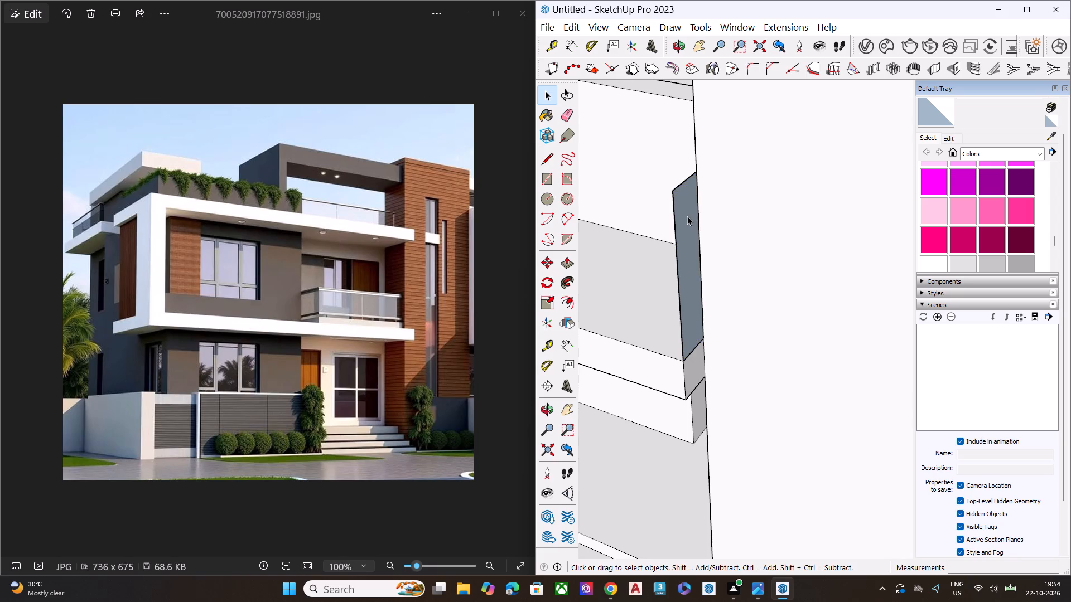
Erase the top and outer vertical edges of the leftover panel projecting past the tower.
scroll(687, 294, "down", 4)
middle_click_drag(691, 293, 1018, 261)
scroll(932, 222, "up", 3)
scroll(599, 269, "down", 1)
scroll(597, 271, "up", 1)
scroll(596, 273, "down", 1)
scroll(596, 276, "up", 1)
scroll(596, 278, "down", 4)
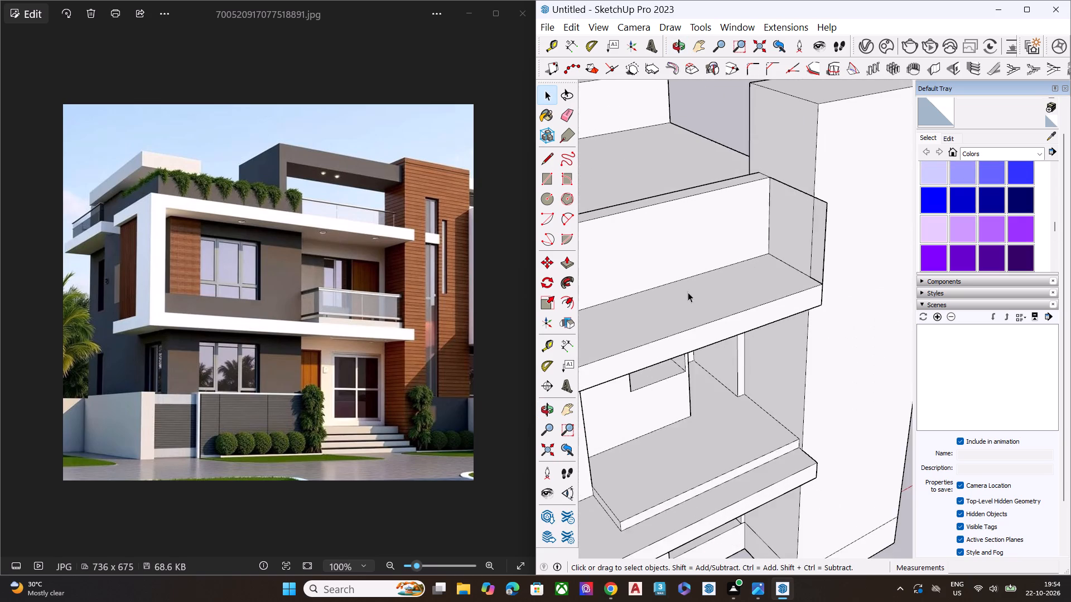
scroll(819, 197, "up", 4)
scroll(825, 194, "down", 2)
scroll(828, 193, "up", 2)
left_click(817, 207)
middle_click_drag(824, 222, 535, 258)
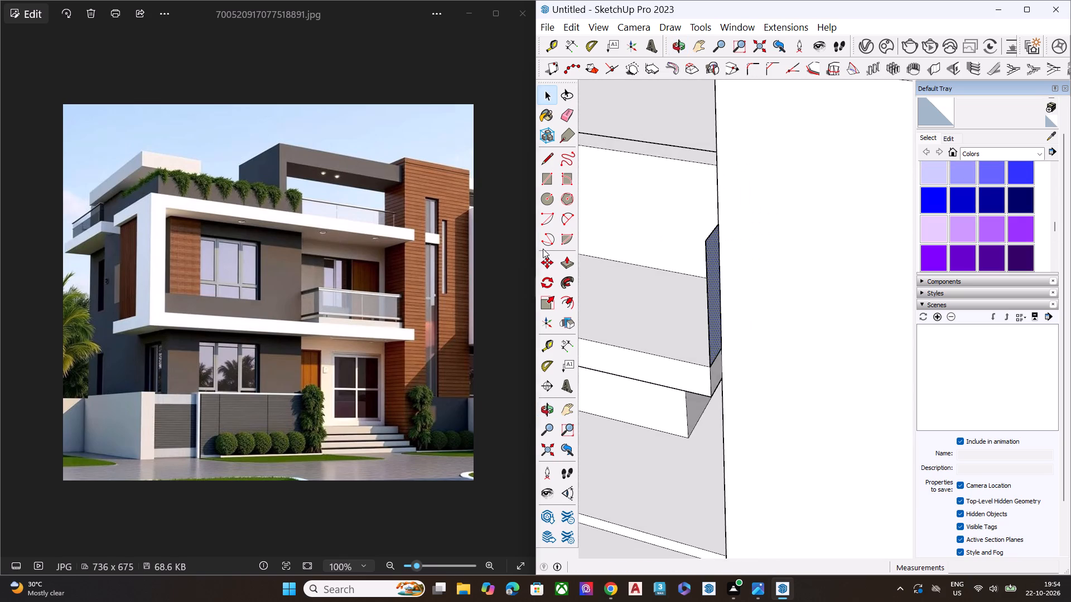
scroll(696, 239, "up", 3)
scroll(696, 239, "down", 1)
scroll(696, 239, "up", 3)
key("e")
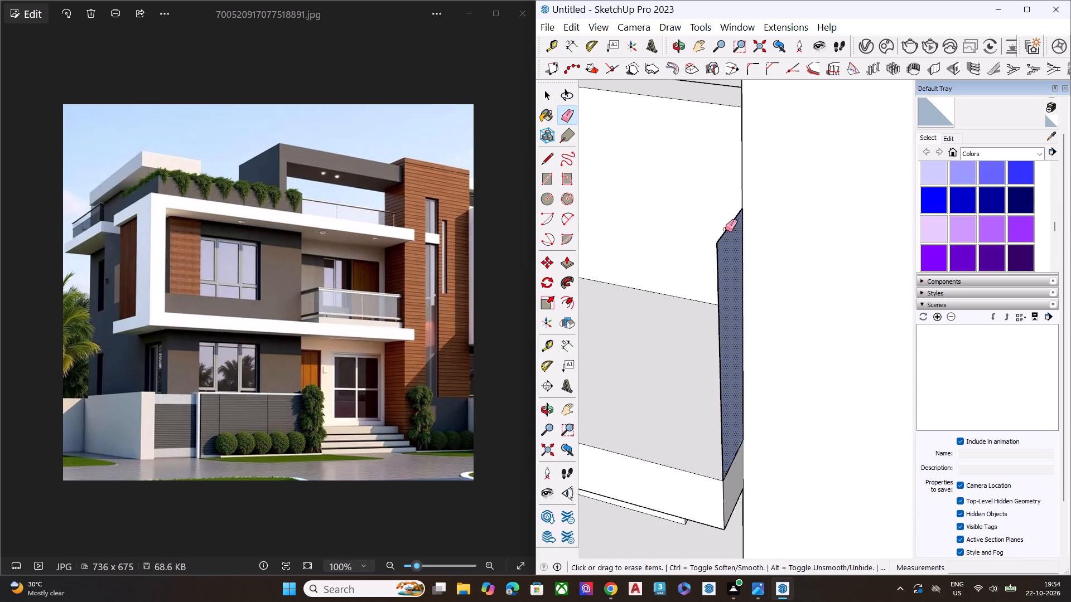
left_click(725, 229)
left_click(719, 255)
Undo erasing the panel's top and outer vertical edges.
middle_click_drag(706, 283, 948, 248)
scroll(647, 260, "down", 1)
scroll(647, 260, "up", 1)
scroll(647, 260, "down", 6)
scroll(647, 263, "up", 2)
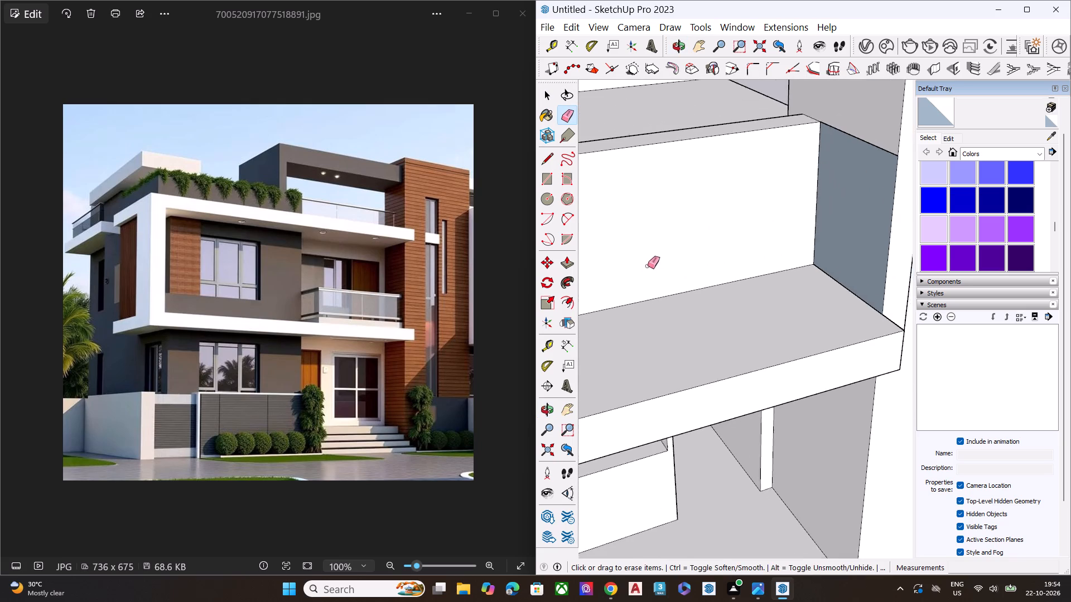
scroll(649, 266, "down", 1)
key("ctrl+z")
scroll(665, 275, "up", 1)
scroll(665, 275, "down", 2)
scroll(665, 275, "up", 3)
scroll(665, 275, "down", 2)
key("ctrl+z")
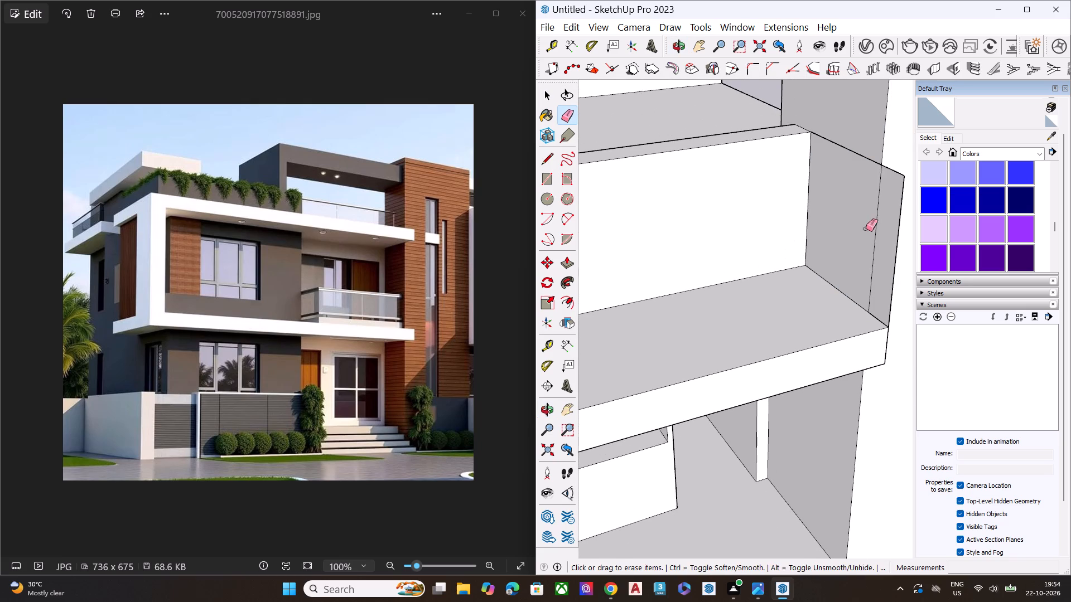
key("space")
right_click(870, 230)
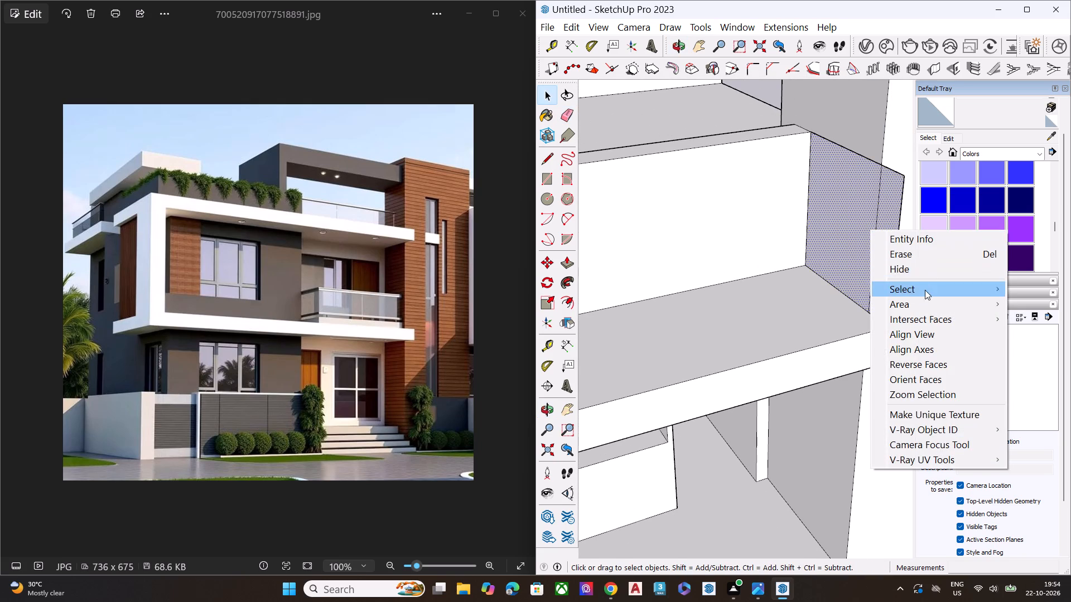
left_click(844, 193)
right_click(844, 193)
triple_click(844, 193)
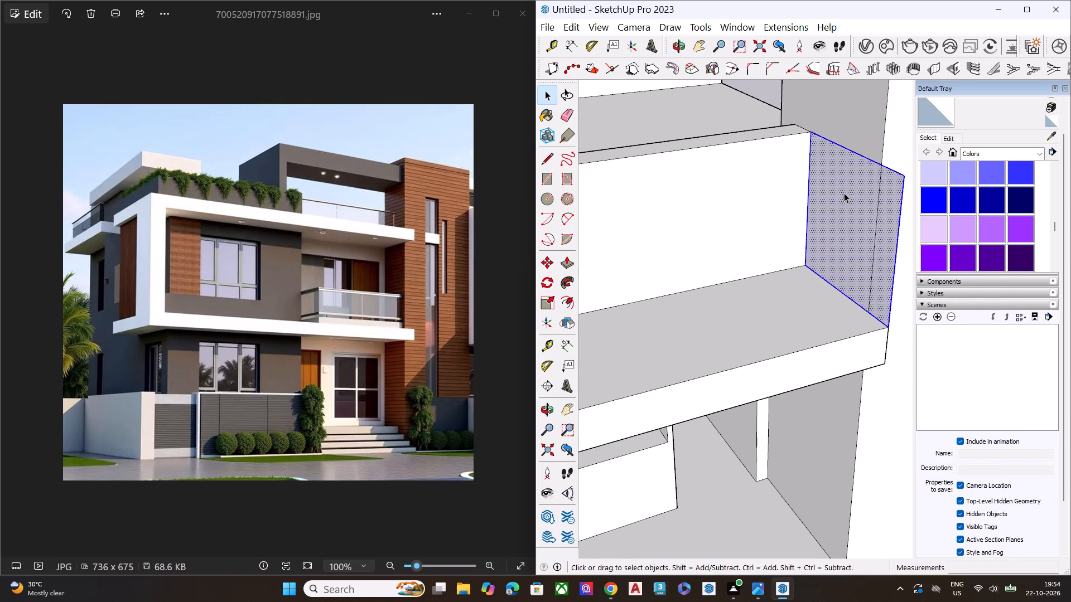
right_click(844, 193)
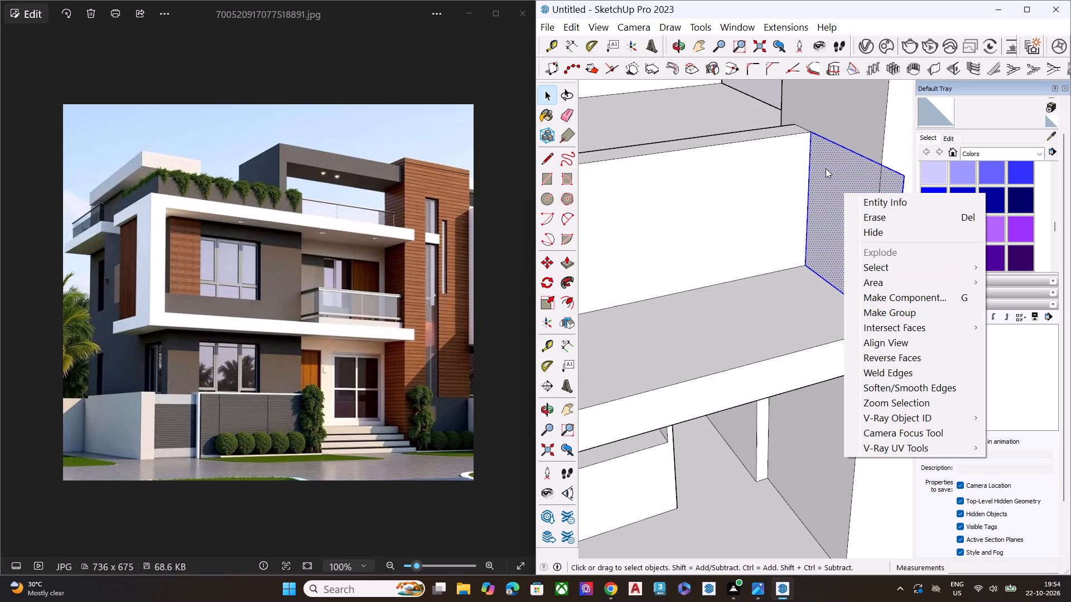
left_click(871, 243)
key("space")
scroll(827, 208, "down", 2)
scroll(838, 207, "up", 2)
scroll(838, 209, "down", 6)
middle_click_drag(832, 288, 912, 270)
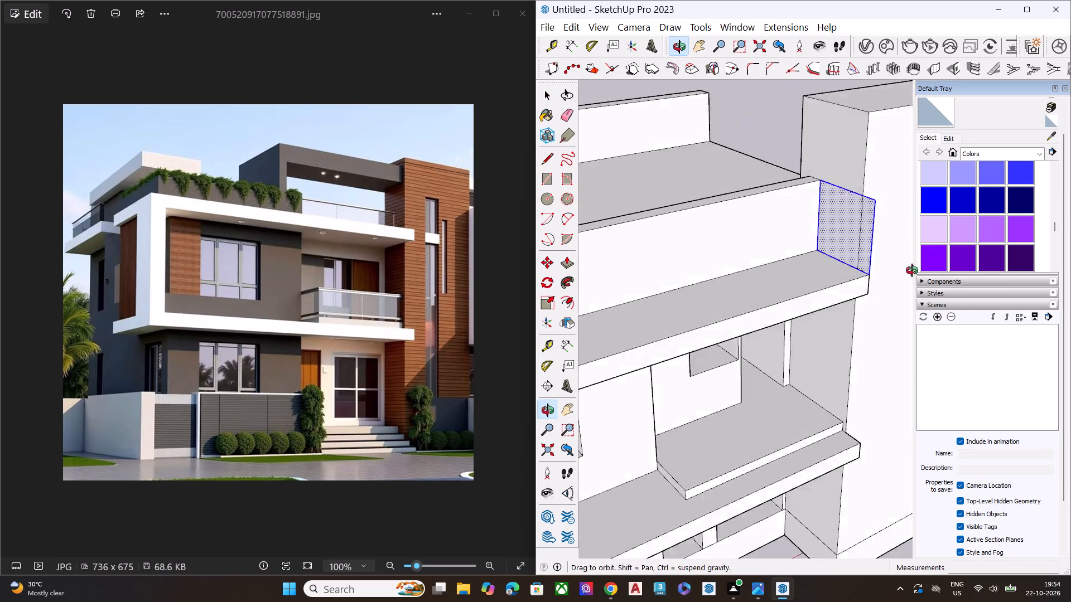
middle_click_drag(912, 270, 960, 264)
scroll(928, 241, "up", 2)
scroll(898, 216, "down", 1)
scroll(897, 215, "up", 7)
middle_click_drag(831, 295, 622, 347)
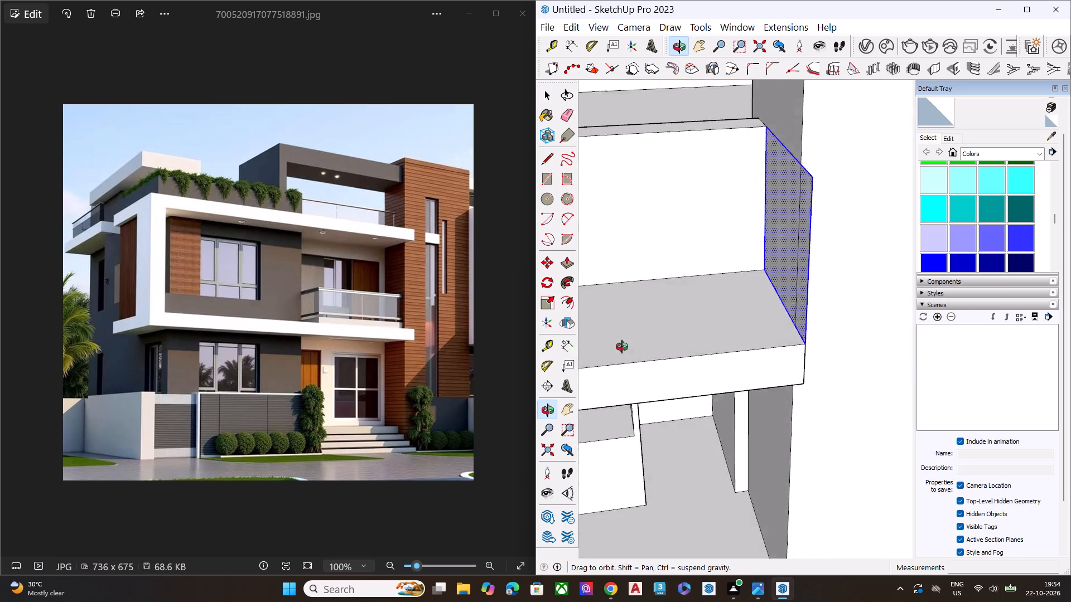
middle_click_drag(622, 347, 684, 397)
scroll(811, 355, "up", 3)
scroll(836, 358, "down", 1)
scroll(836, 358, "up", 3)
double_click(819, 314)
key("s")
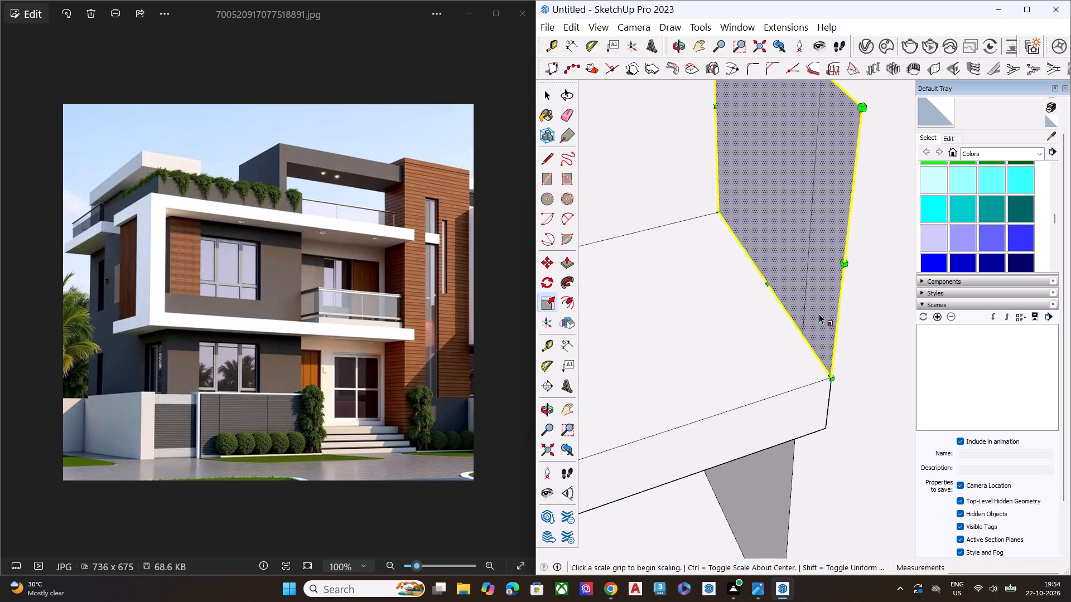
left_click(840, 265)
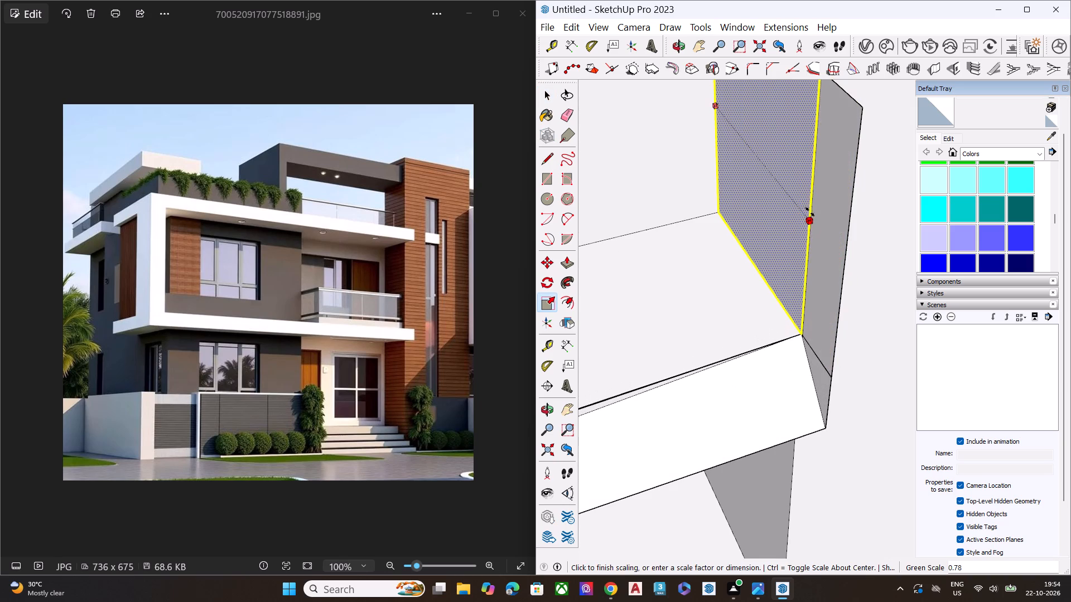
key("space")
Thicken the leftover upright panel beside the tower by pulling its face about 6 9/16" along the ledge.
middle_click_drag(813, 348, 688, 188)
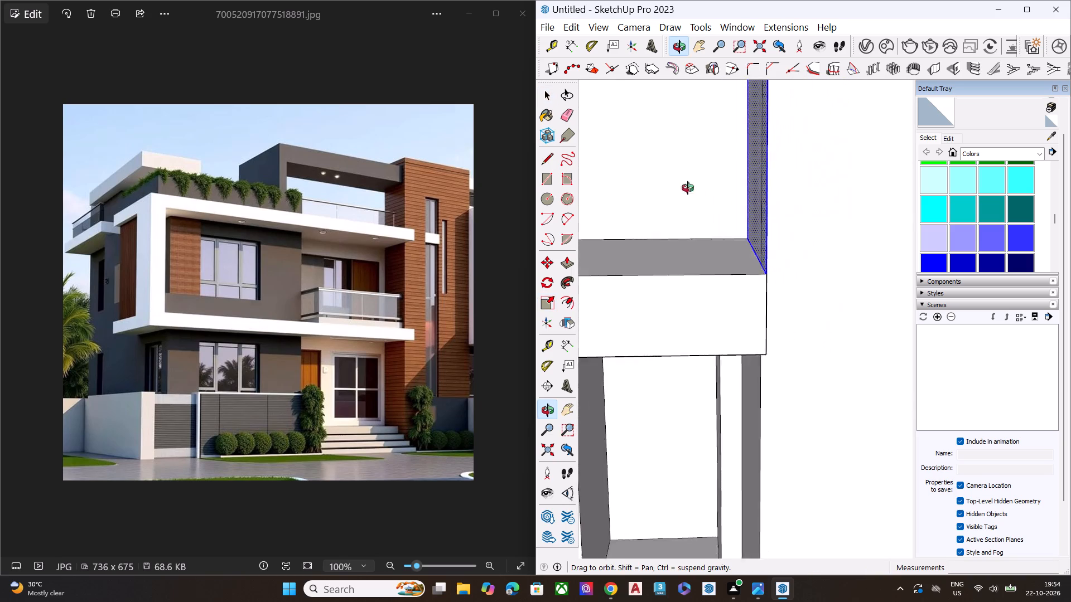
middle_click_drag(688, 188, 893, 409)
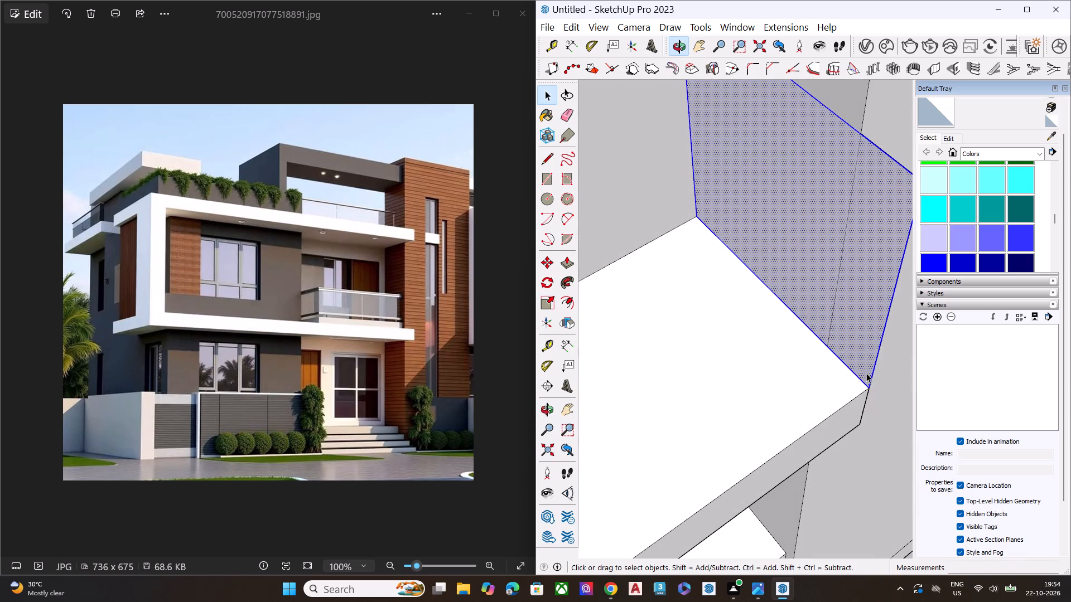
key("p")
left_click(802, 258)
left_click(785, 269)
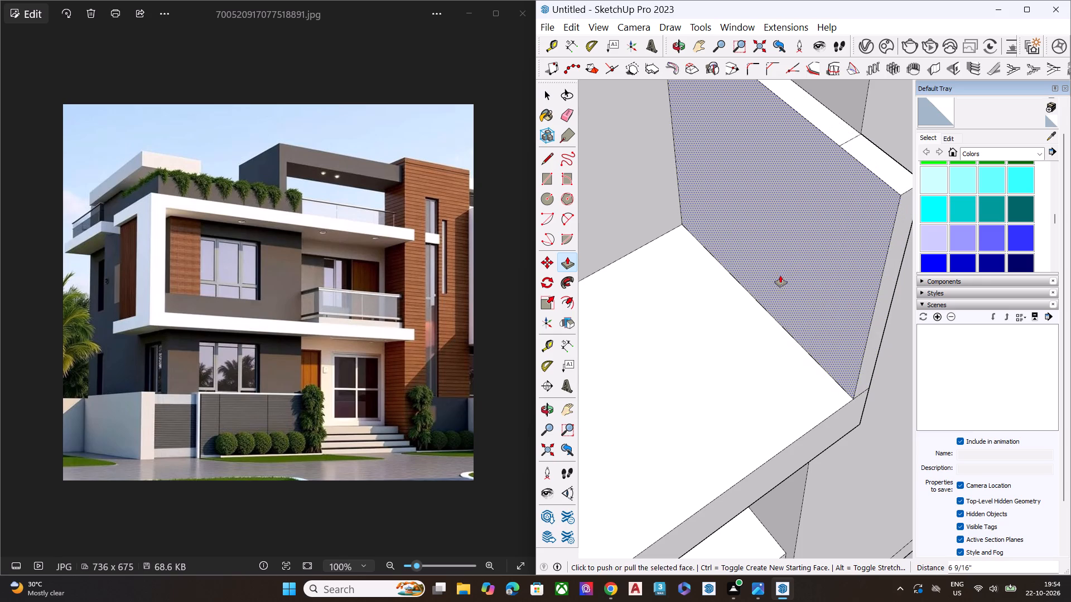
key("space")
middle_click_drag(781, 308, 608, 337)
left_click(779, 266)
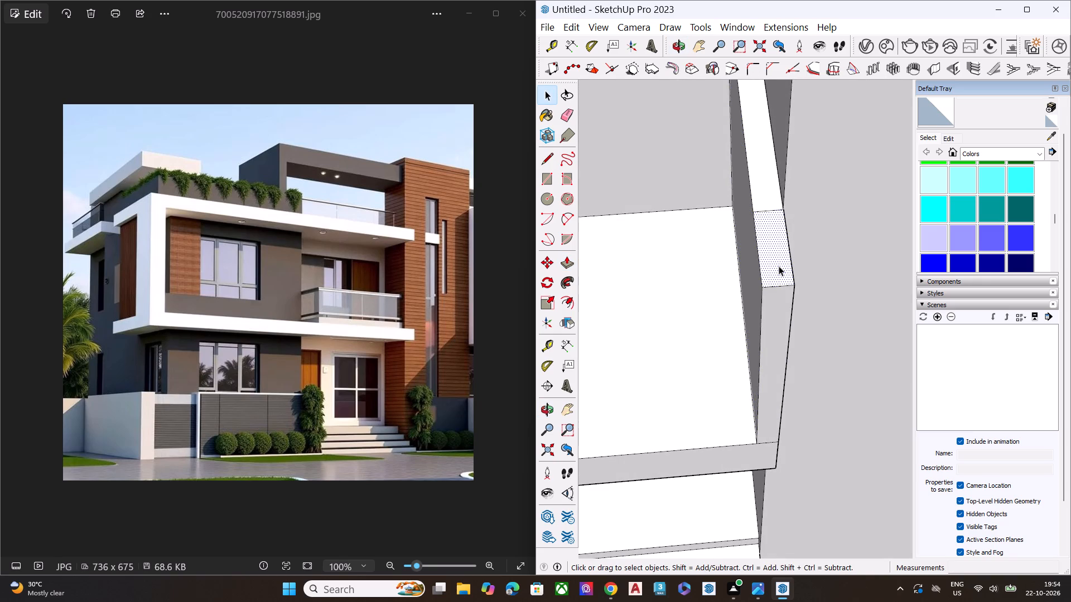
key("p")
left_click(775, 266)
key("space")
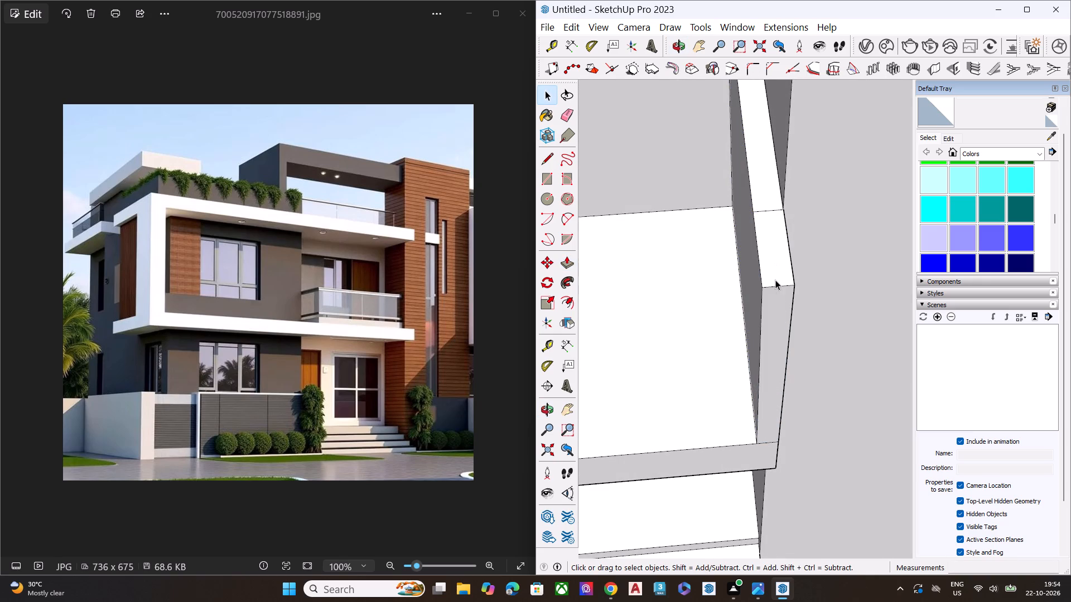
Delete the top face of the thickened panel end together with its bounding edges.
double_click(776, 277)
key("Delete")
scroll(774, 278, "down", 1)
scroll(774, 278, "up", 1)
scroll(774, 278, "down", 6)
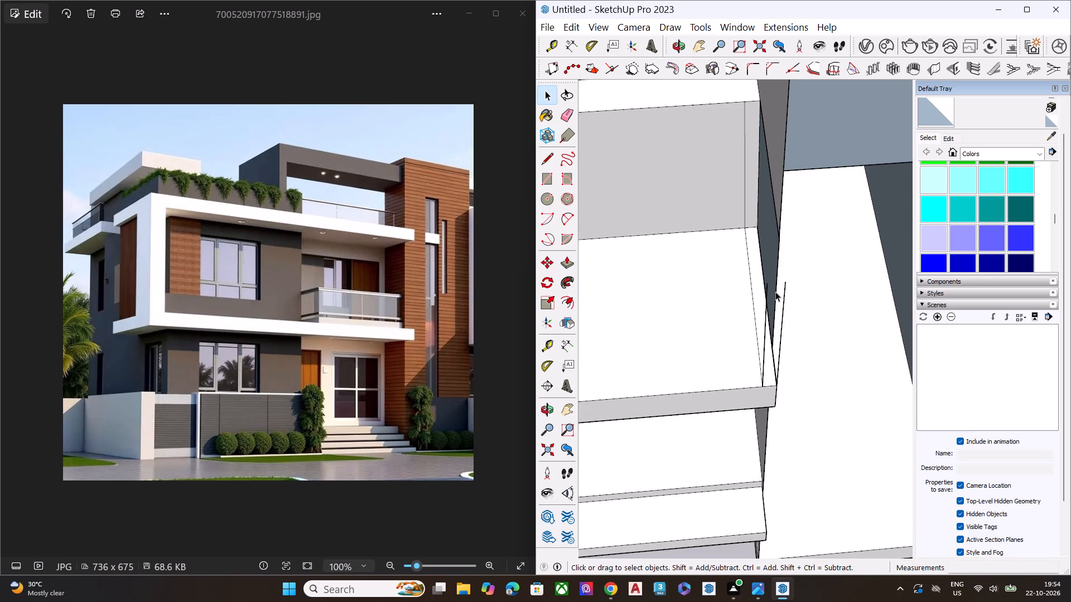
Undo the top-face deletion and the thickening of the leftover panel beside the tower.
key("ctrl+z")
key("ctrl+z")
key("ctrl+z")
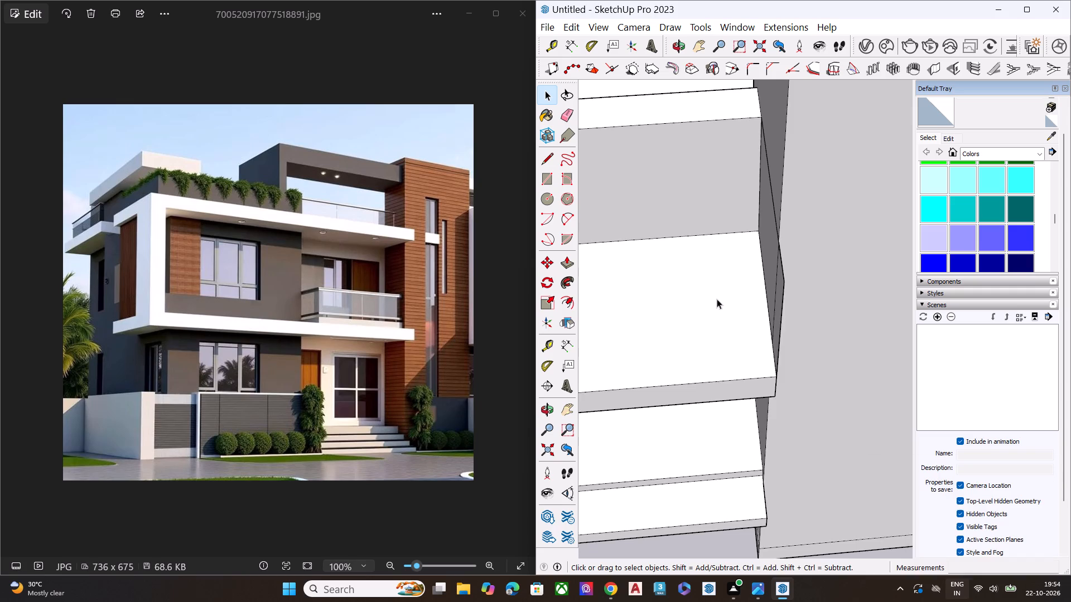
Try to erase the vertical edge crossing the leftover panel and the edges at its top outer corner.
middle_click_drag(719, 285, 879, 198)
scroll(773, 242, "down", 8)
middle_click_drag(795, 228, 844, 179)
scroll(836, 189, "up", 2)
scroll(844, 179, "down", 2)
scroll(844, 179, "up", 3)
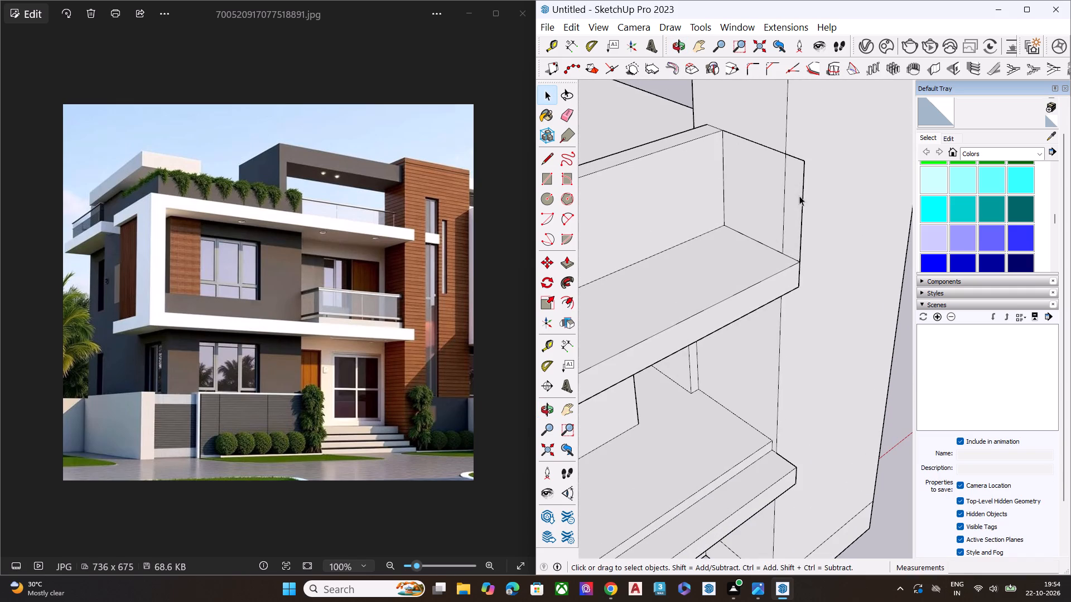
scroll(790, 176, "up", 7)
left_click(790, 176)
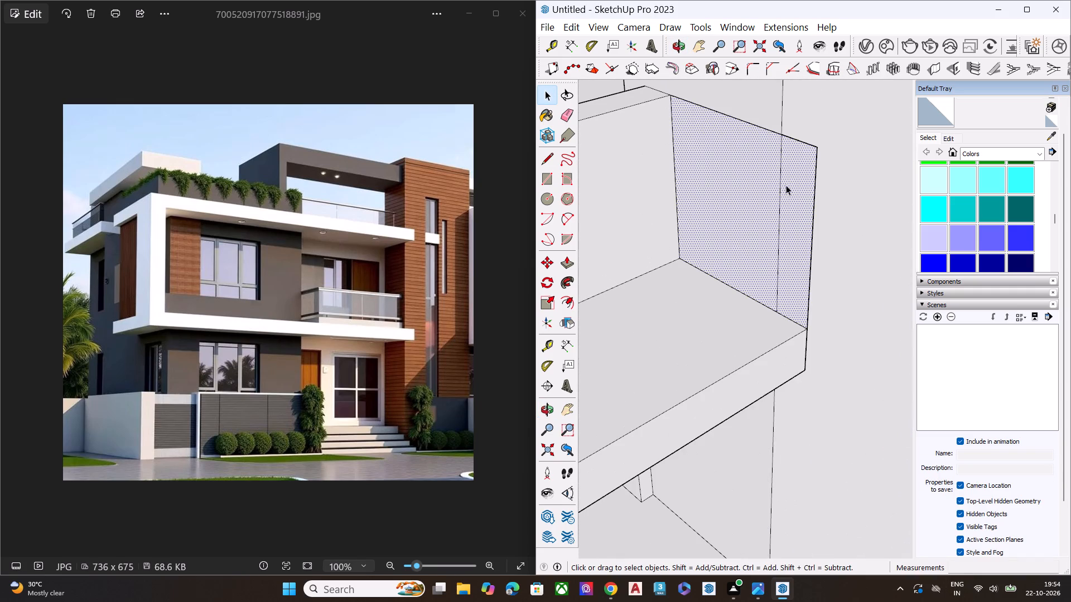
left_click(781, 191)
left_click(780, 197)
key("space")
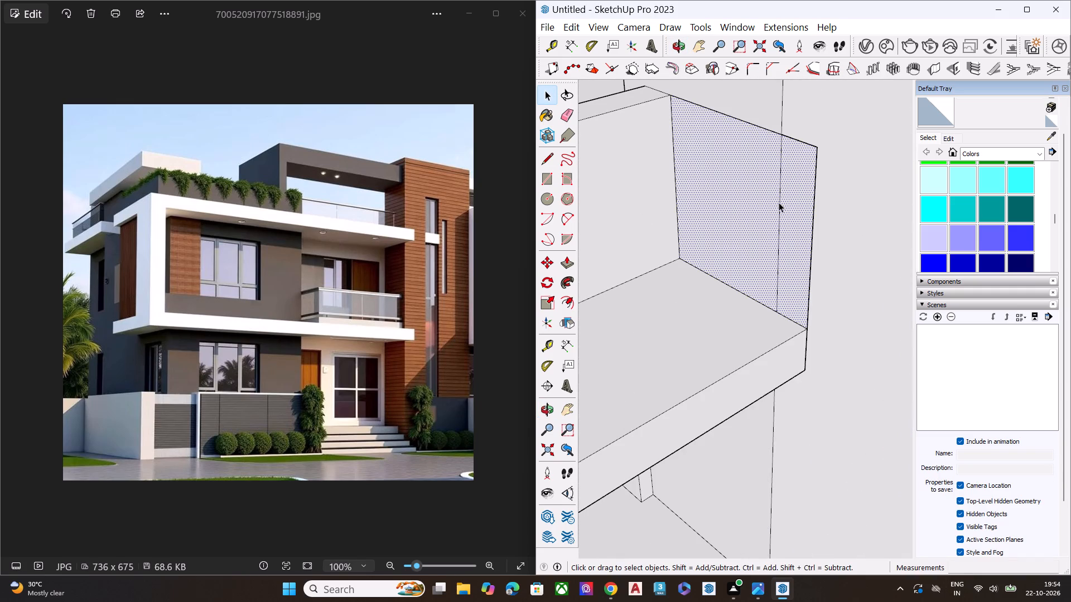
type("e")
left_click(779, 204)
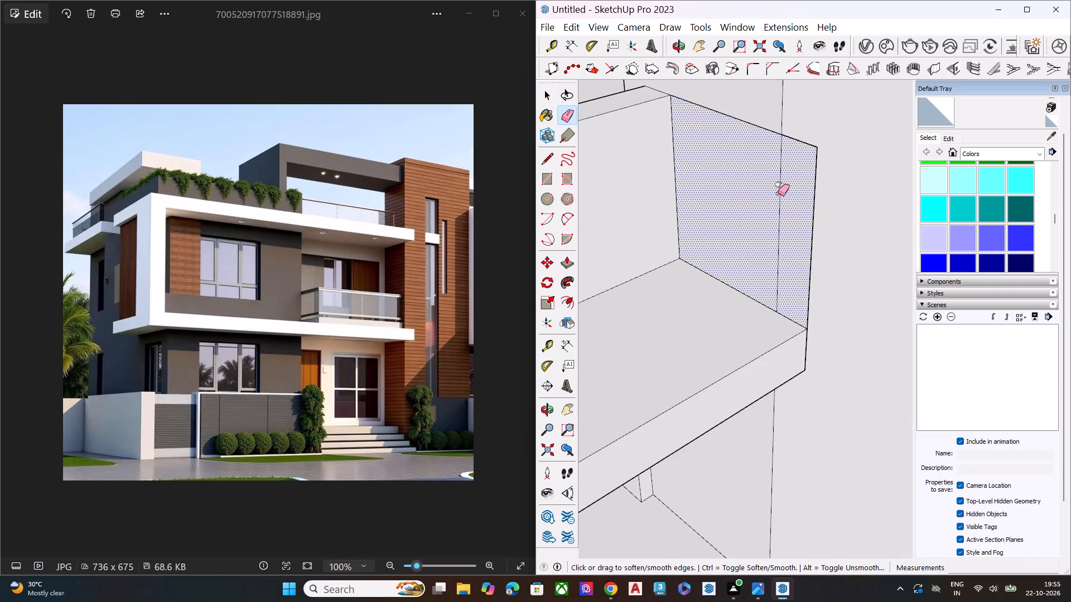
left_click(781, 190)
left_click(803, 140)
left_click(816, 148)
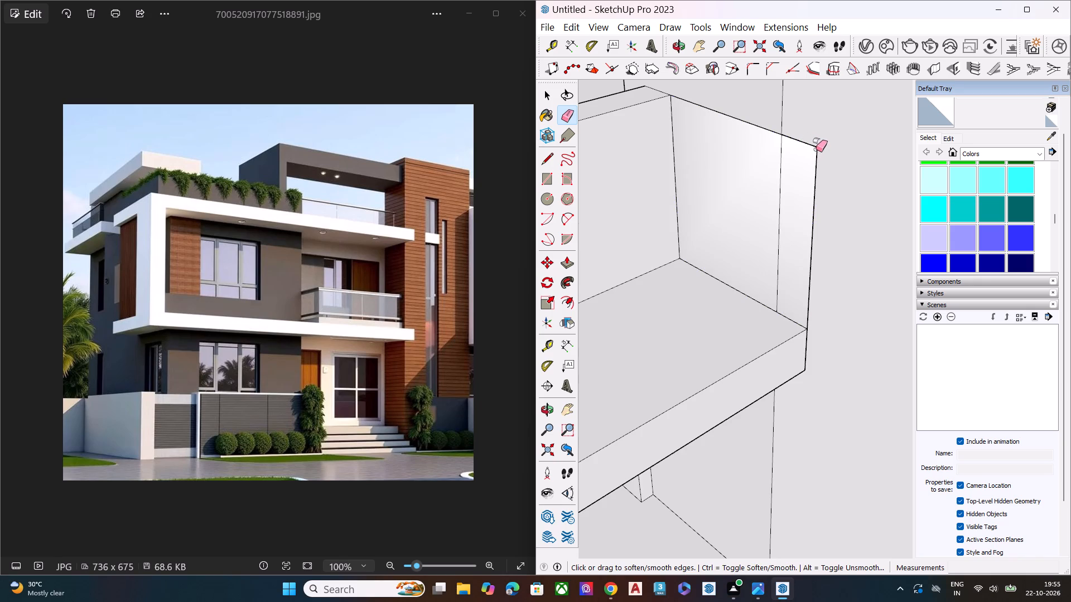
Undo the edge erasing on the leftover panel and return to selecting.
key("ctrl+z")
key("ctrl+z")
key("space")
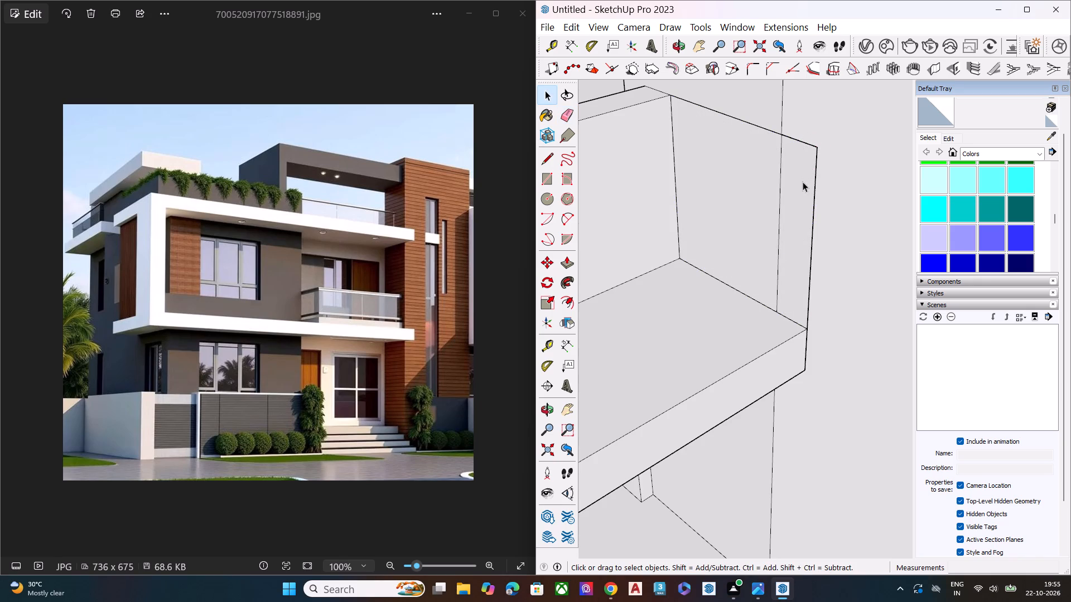
Undo the recent parapet edits back to the full-depth block along the front ledge.
left_click(802, 182)
scroll(734, 255, "down", 3)
scroll(773, 265, "up", 1)
scroll(776, 266, "down", 6)
middle_click_drag(779, 256, 846, 361)
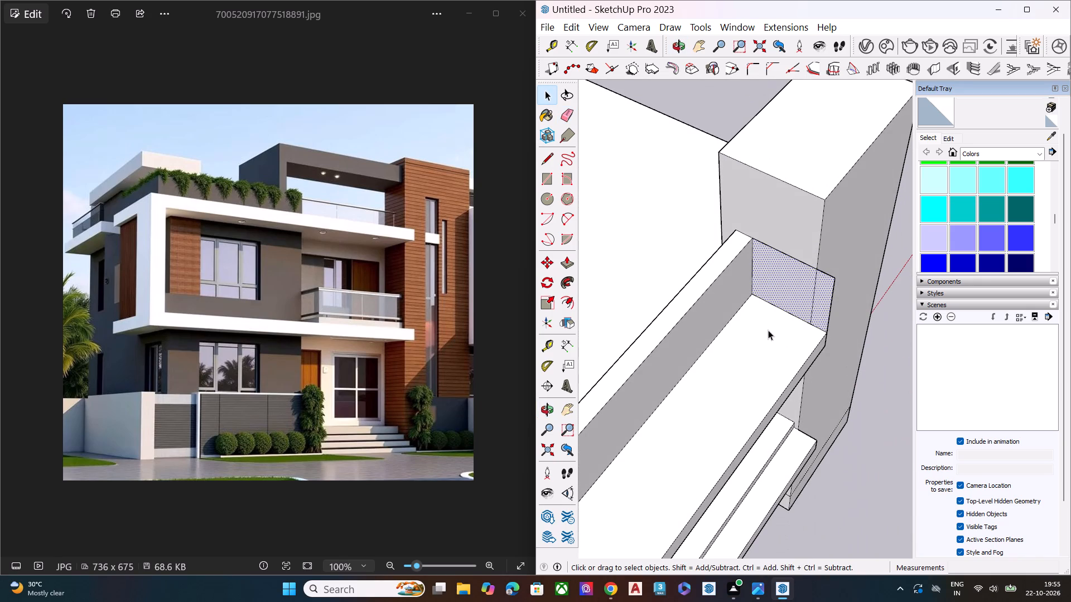
key("ctrl+z")
key("ctrl+z")
key("ctrl+z")
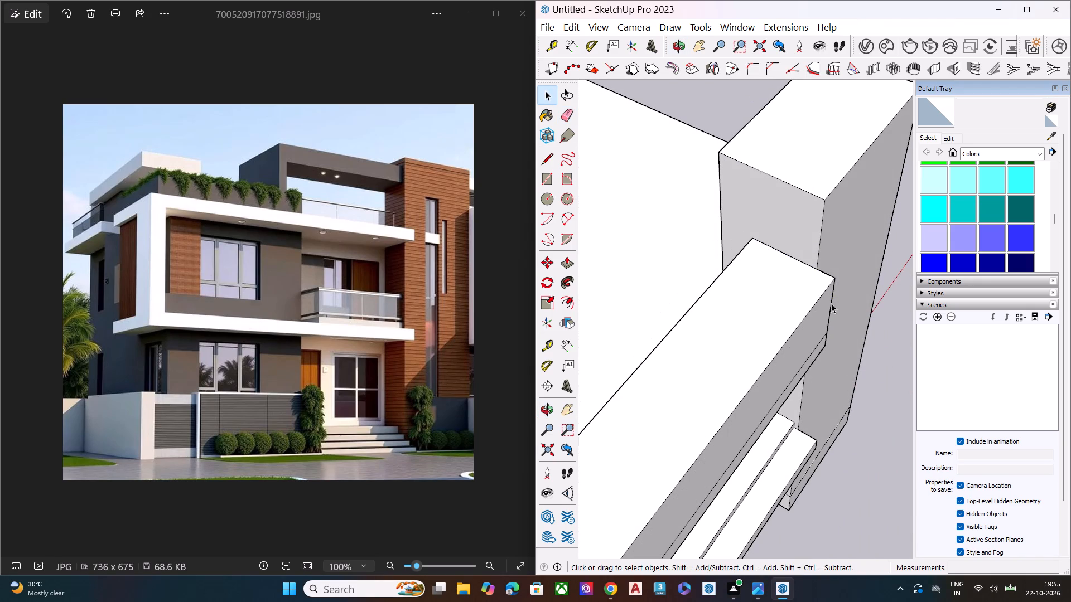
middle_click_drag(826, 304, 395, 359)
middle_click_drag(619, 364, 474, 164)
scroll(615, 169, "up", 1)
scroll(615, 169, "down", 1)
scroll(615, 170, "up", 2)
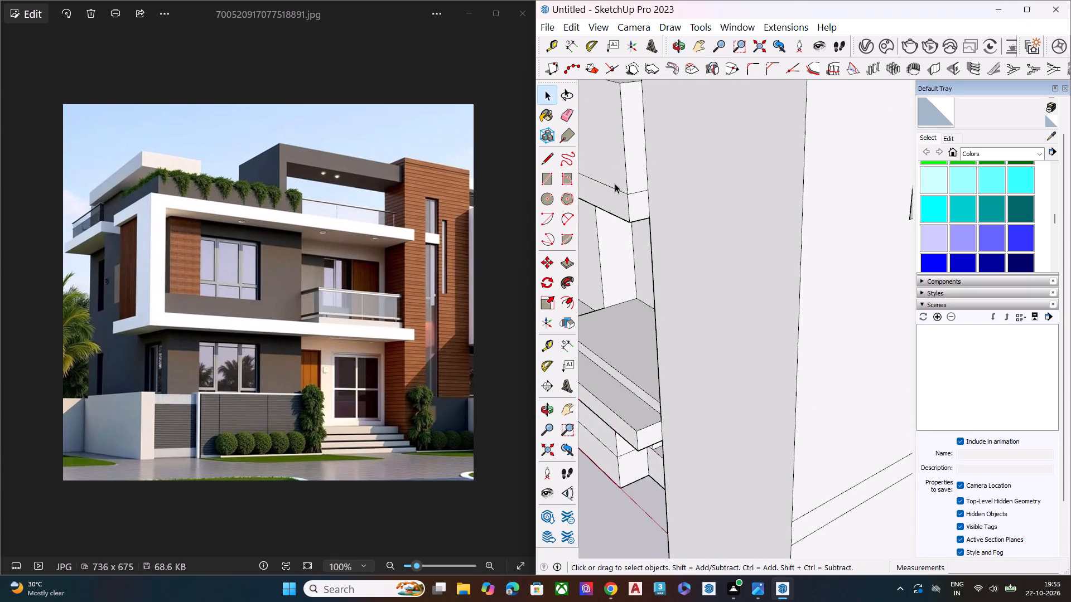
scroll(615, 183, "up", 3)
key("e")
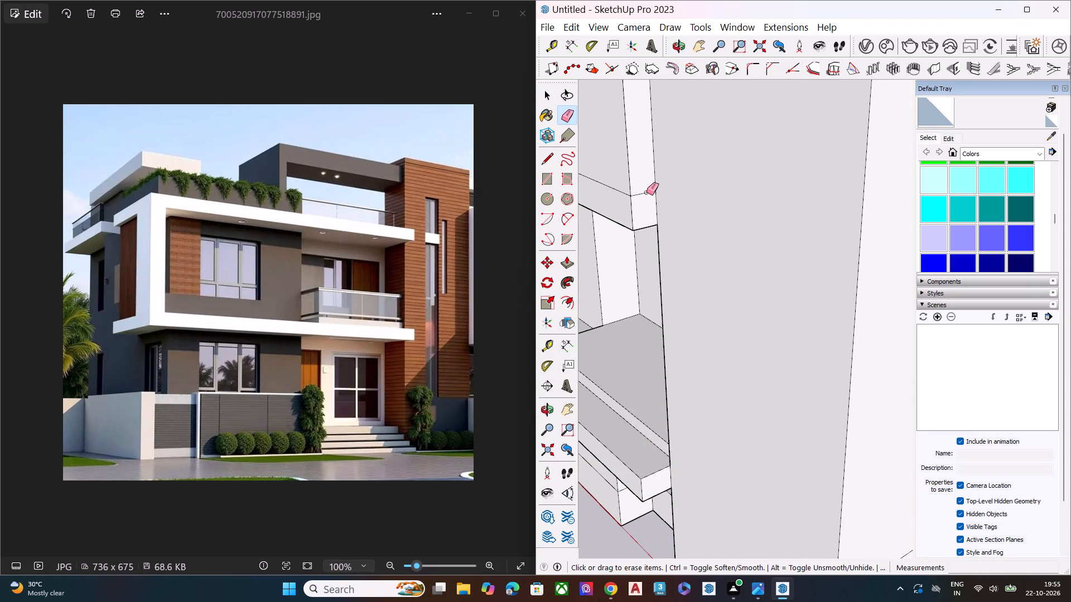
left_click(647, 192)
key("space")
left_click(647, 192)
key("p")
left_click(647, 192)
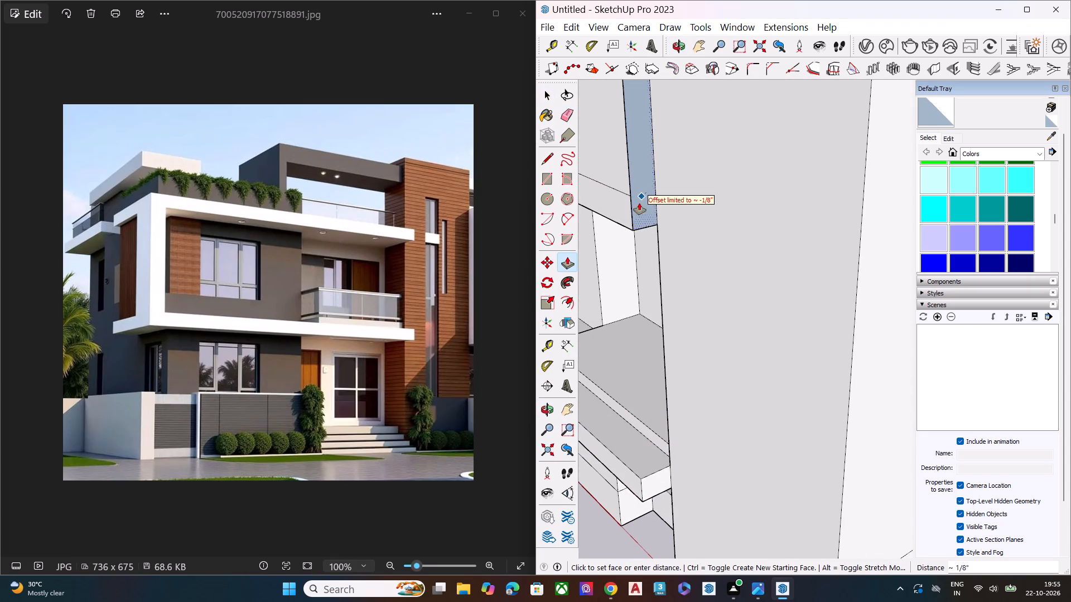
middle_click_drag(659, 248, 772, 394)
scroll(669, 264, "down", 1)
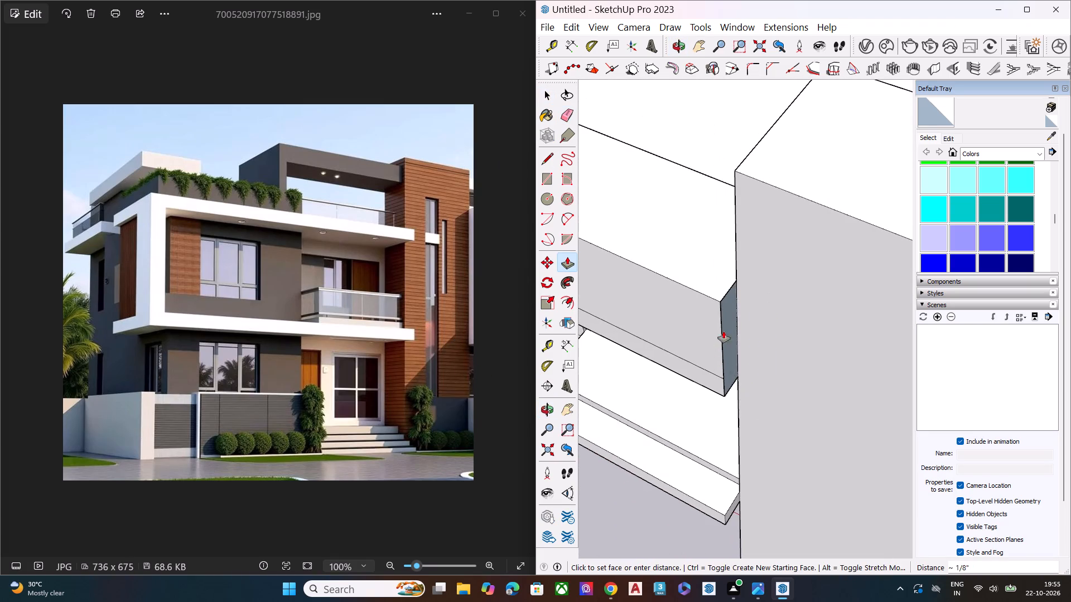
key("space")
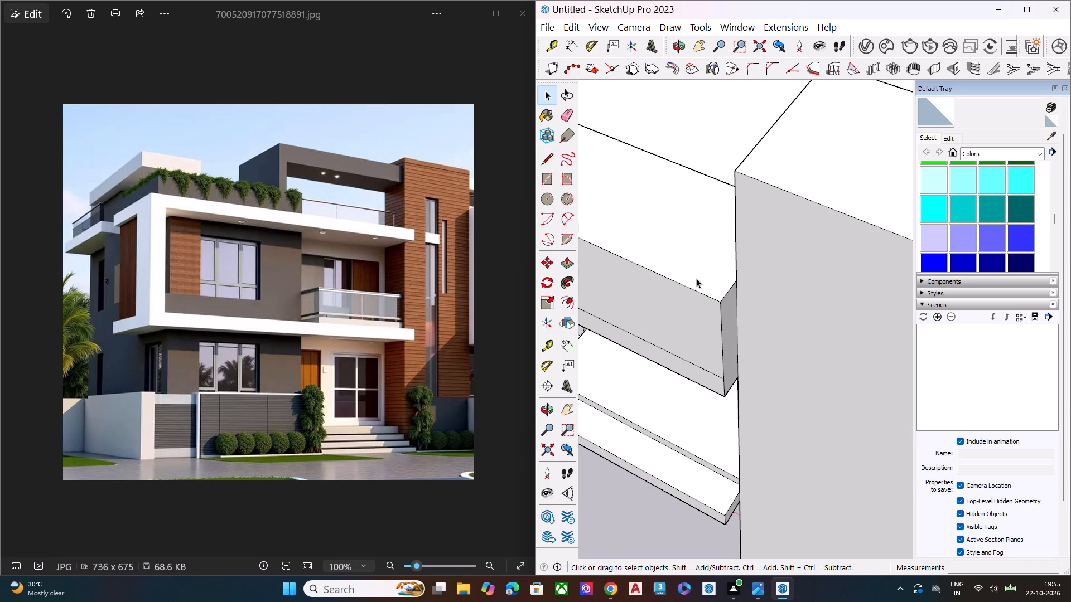
Push the top face of the full-depth parapet block down 7' 4 1/16" to the ledge.
left_click(696, 271)
key("p")
left_click(697, 270)
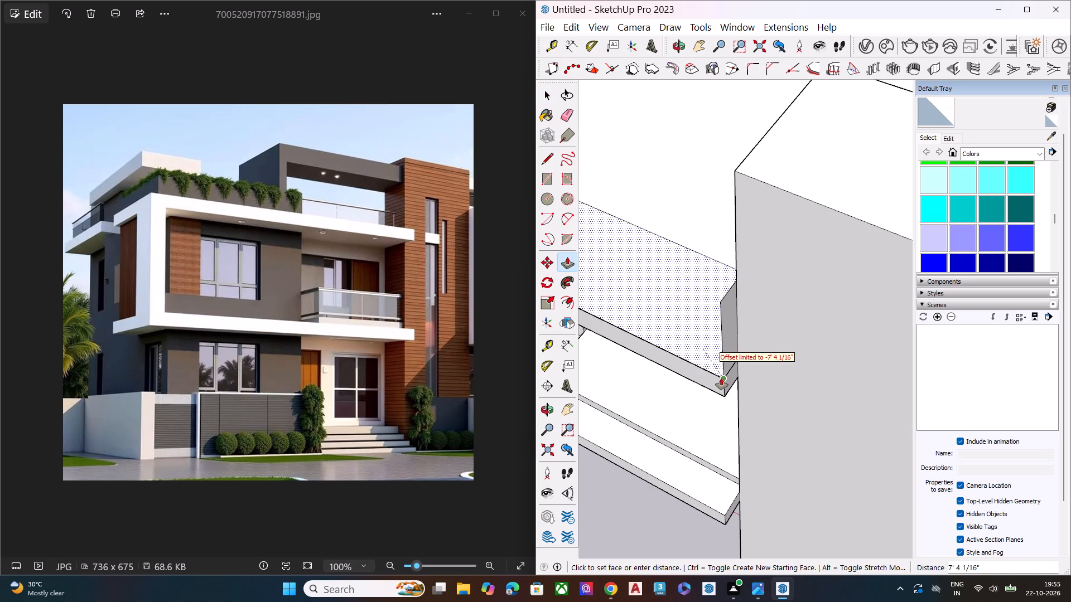
left_click(721, 378)
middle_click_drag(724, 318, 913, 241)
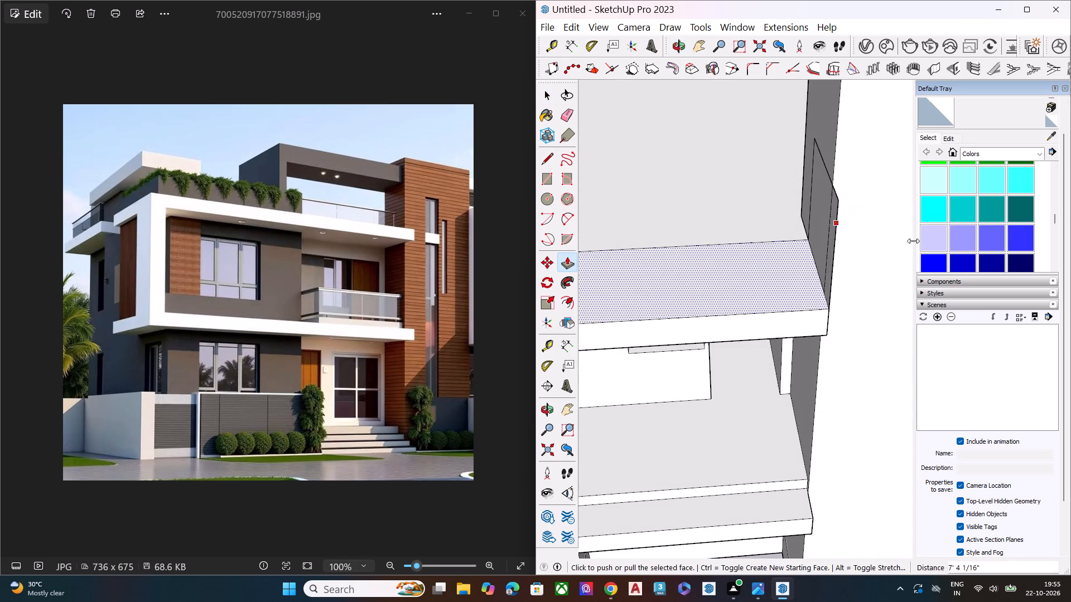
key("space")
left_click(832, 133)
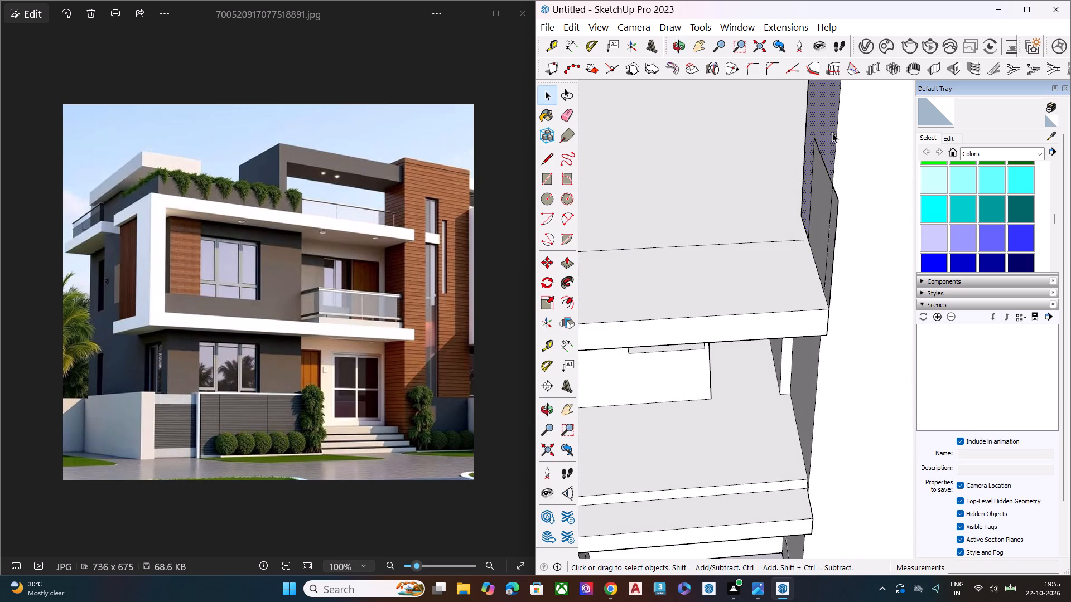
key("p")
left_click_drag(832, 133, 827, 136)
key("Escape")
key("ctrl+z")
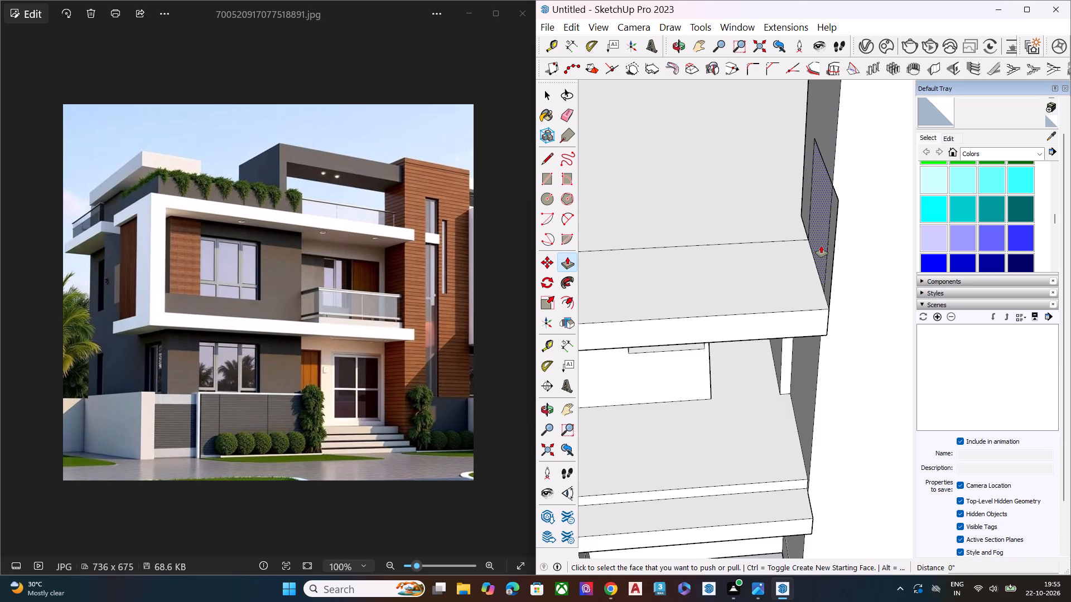
Delete the short end segment of the roof line where it meets the leftover panel beside the tower.
scroll(699, 413, "down", 6)
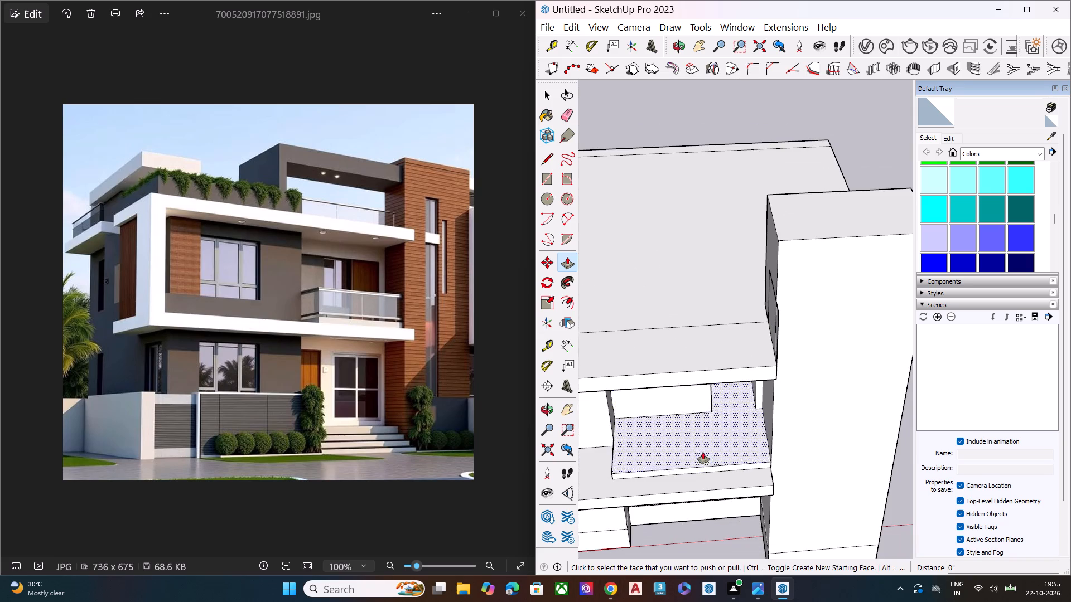
scroll(713, 472, "down", 2)
scroll(711, 457, "up", 1)
middle_click_drag(712, 454, 884, 228)
scroll(876, 237, "up", 5)
scroll(850, 207, "down", 1)
scroll(843, 207, "up", 4)
scroll(784, 245, "up", 1)
middle_click_drag(783, 251, 793, 370)
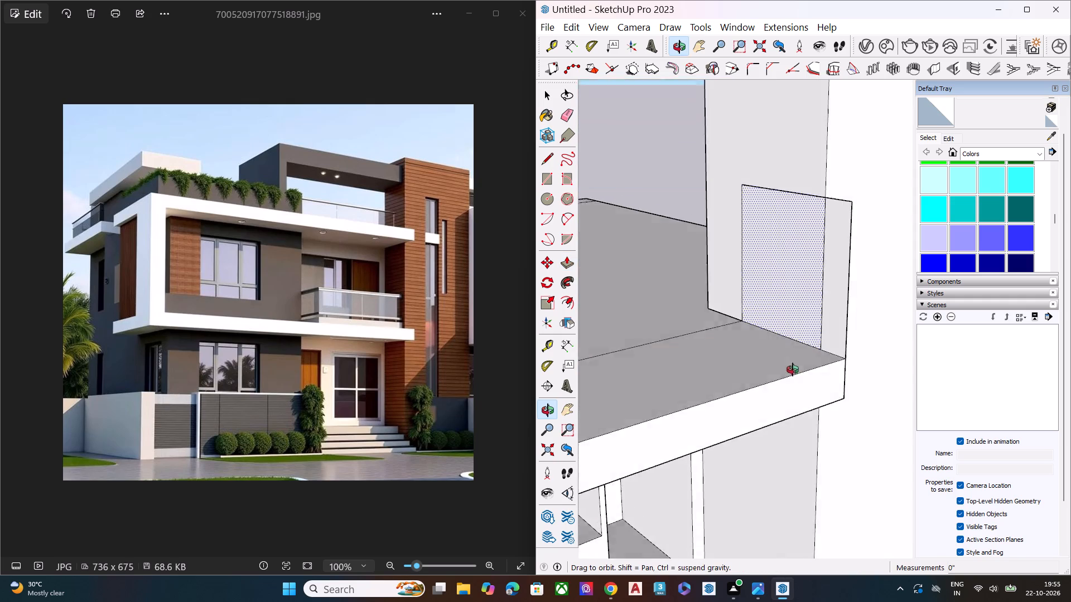
middle_click_drag(793, 370, 863, 387)
key("space")
left_click(820, 219)
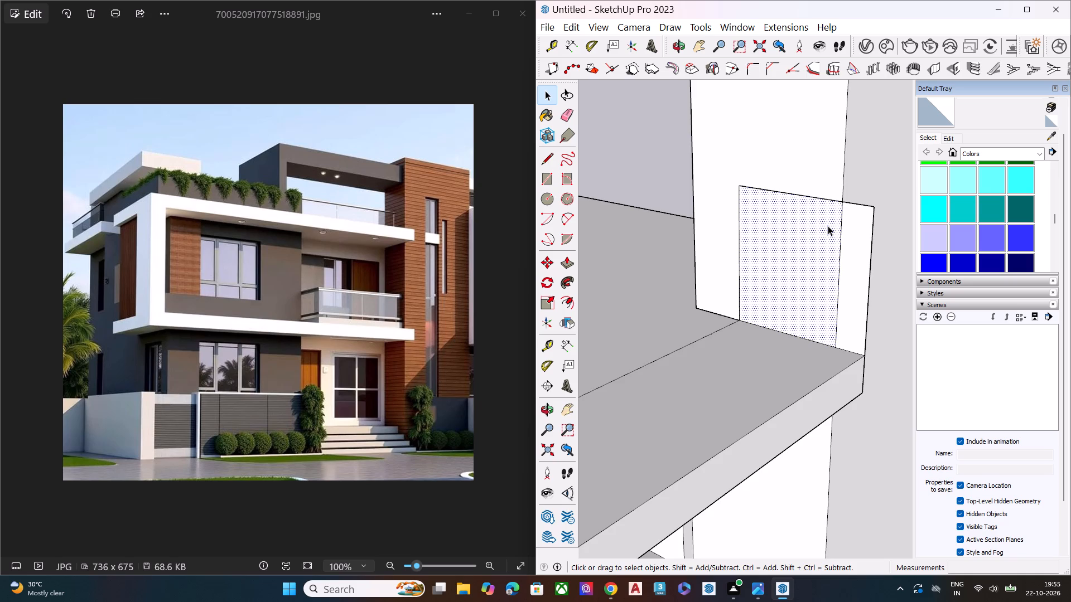
scroll(828, 226, "down", 10)
middle_click_drag(828, 226, 901, 235)
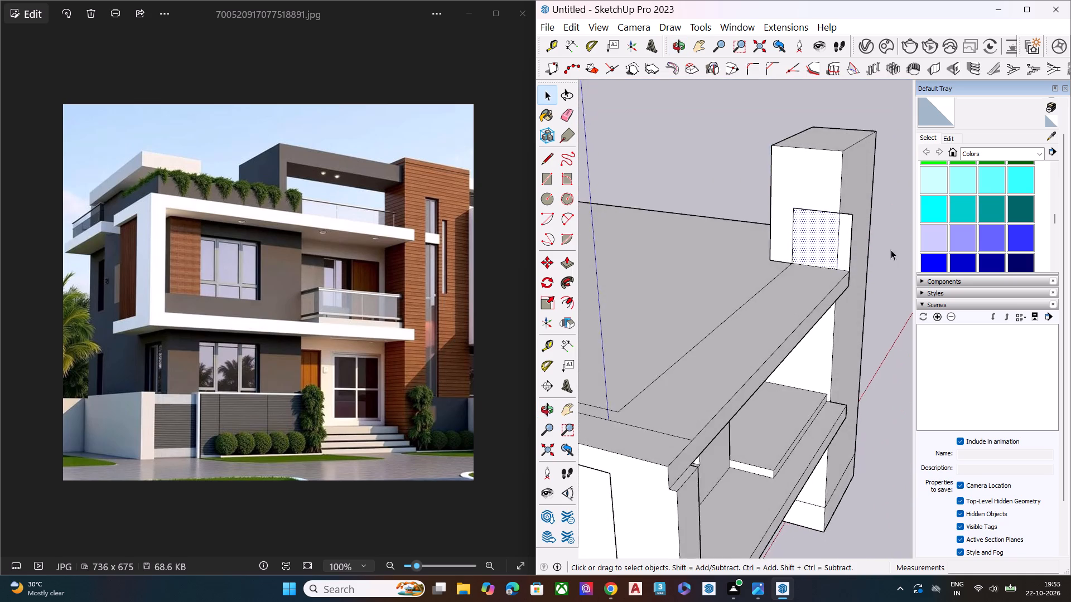
scroll(875, 272, "up", 9)
left_click(710, 278)
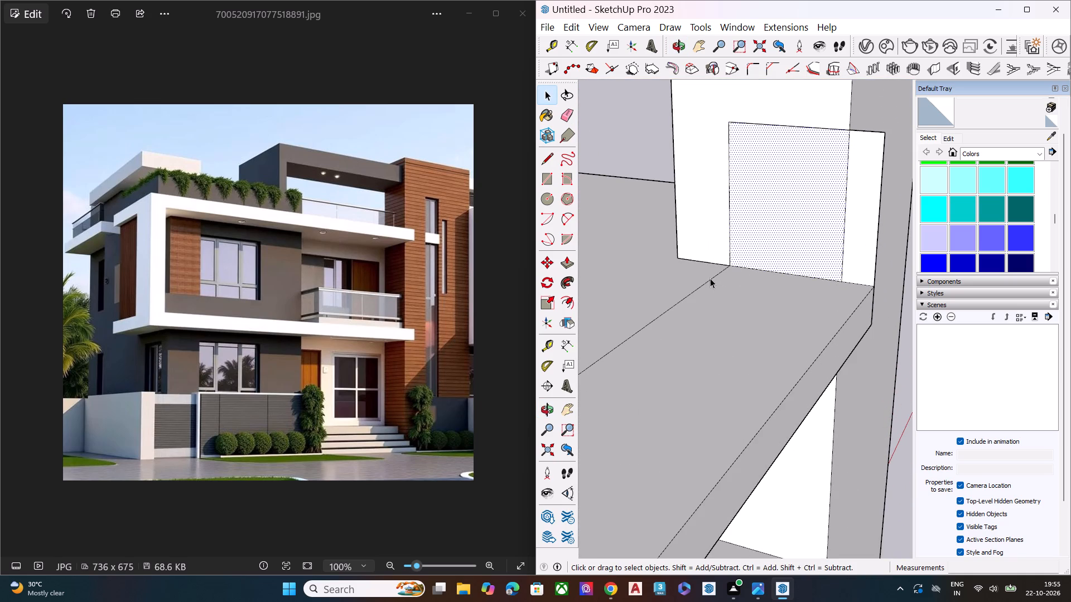
key("Delete")
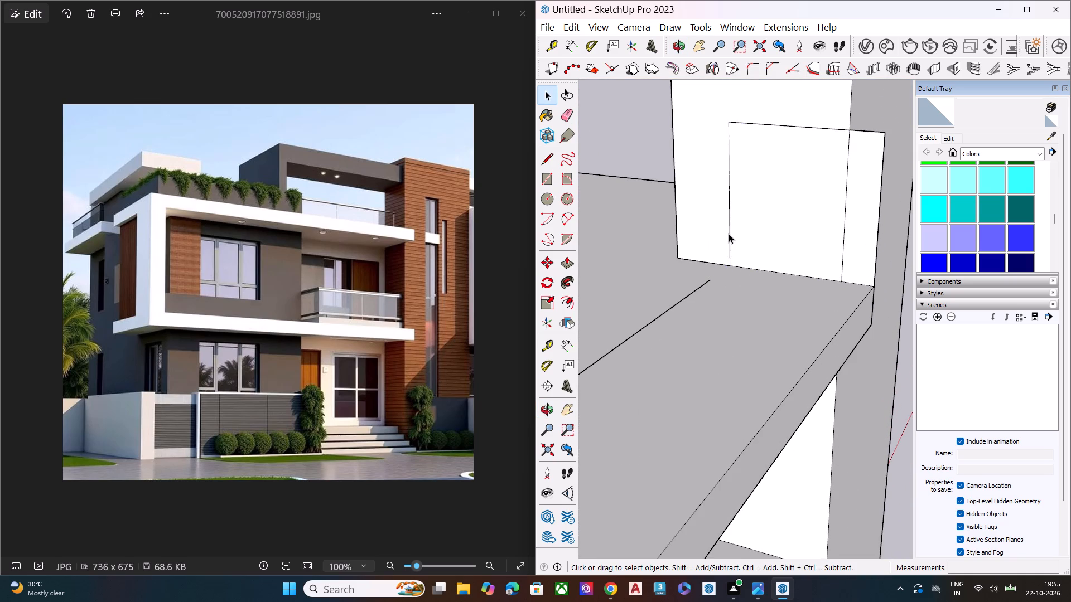
Delete the inner vertical and top edge segments of the leftover panel outline on the tower's side face.
left_click(729, 234)
key("Delete")
left_click(767, 125)
key("Delete")
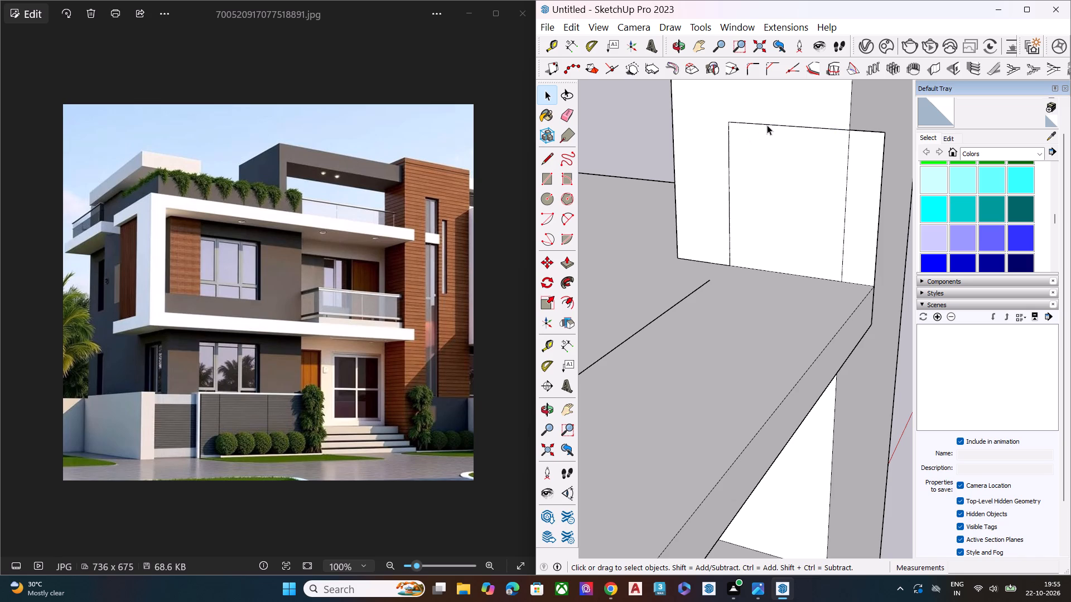
left_click(767, 125)
left_click(778, 125)
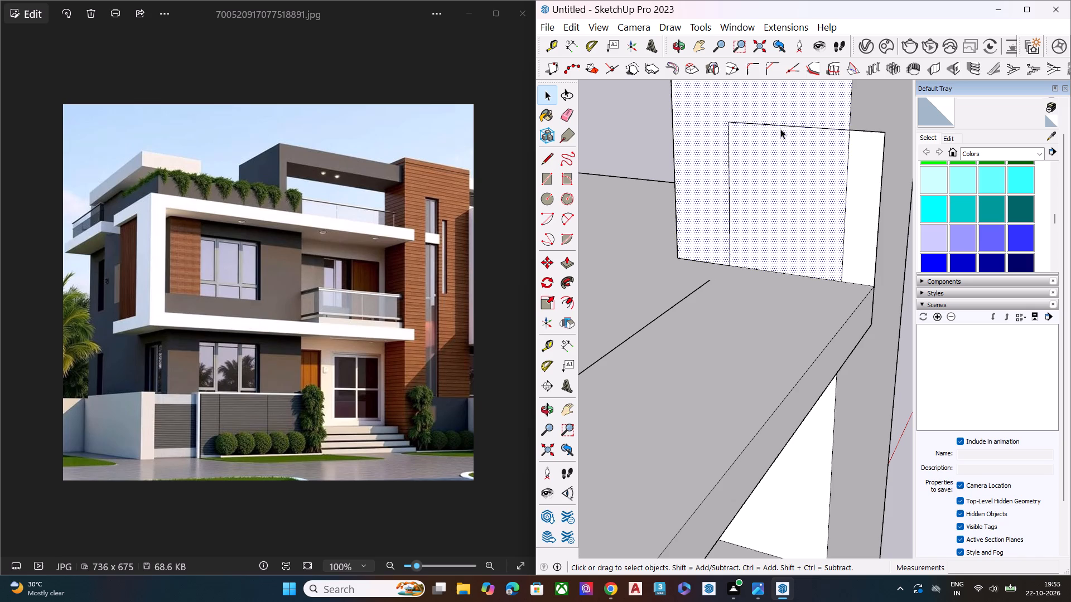
left_click(790, 124)
Delete both overlapping faces of the narrow panel strip projecting past the tower's front.
middle_click_drag(850, 151, 774, 179)
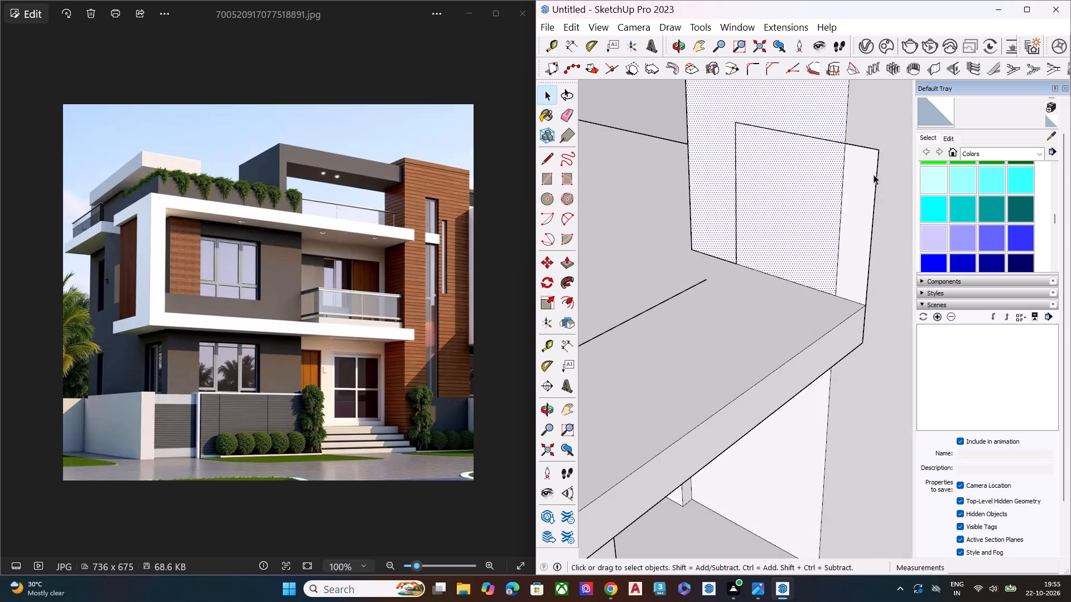
left_click(871, 176)
key("Delete")
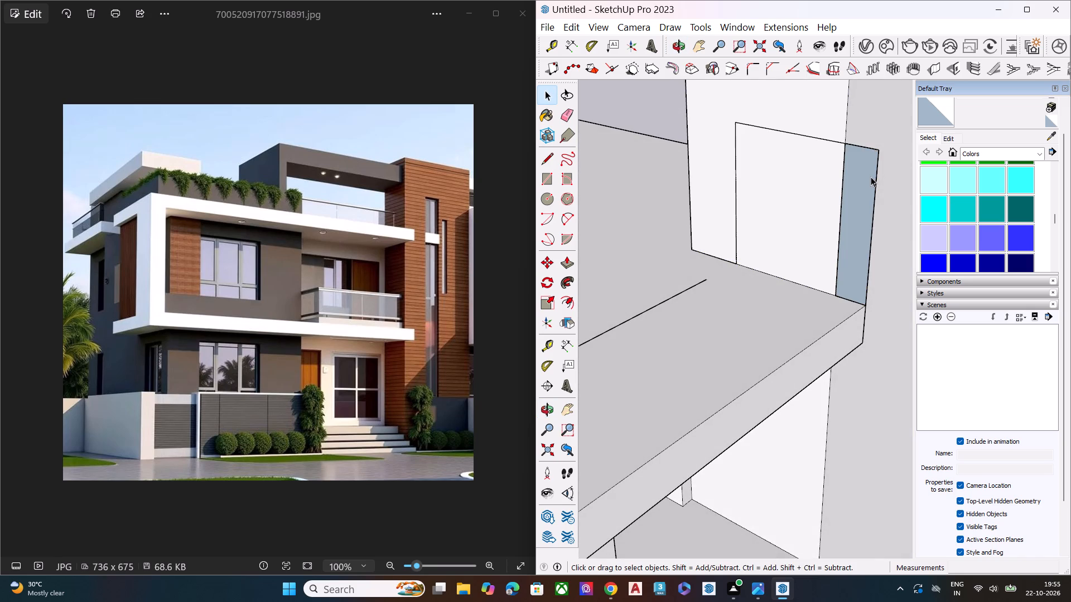
left_click(870, 158)
key("Delete")
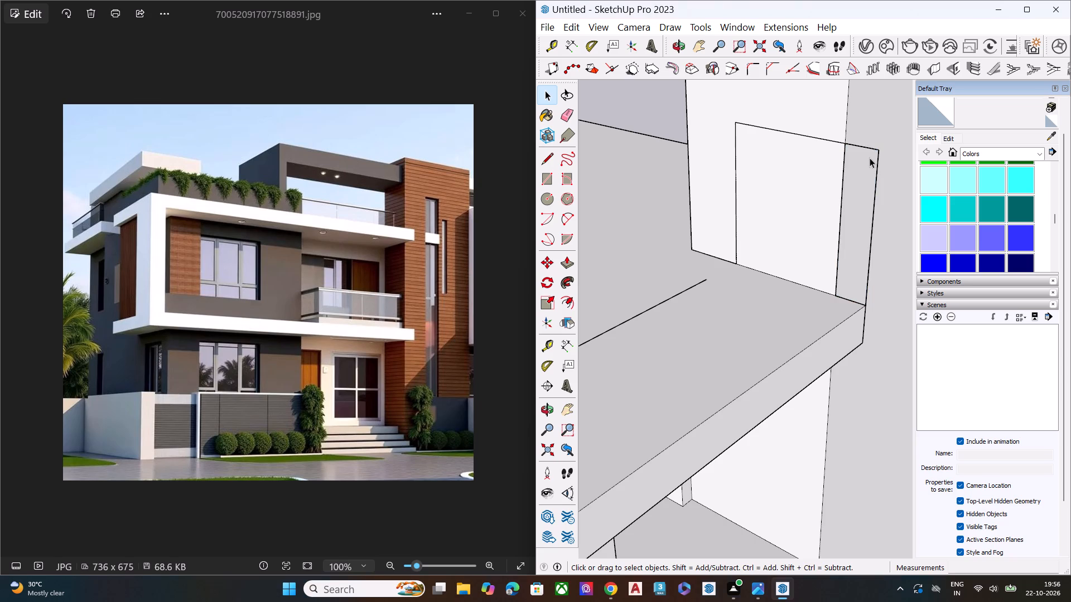
Delete the top and outer vertical edges of the leftover panel outline that project past the tower's front.
left_click(871, 144)
left_click(873, 149)
key("Delete")
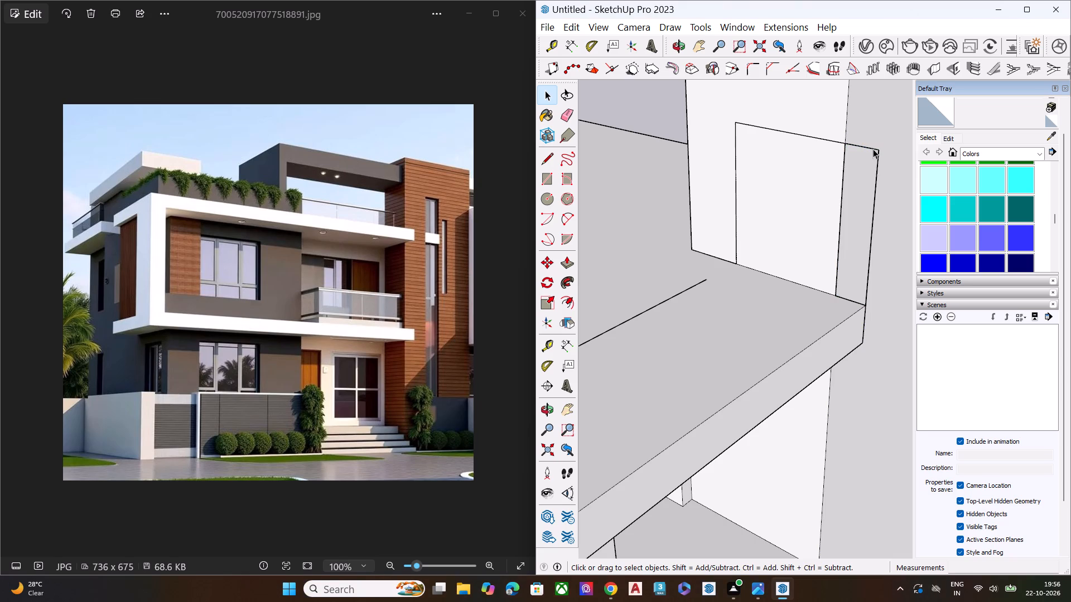
left_click(873, 149)
key("Delete")
left_click(877, 177)
key("Delete")
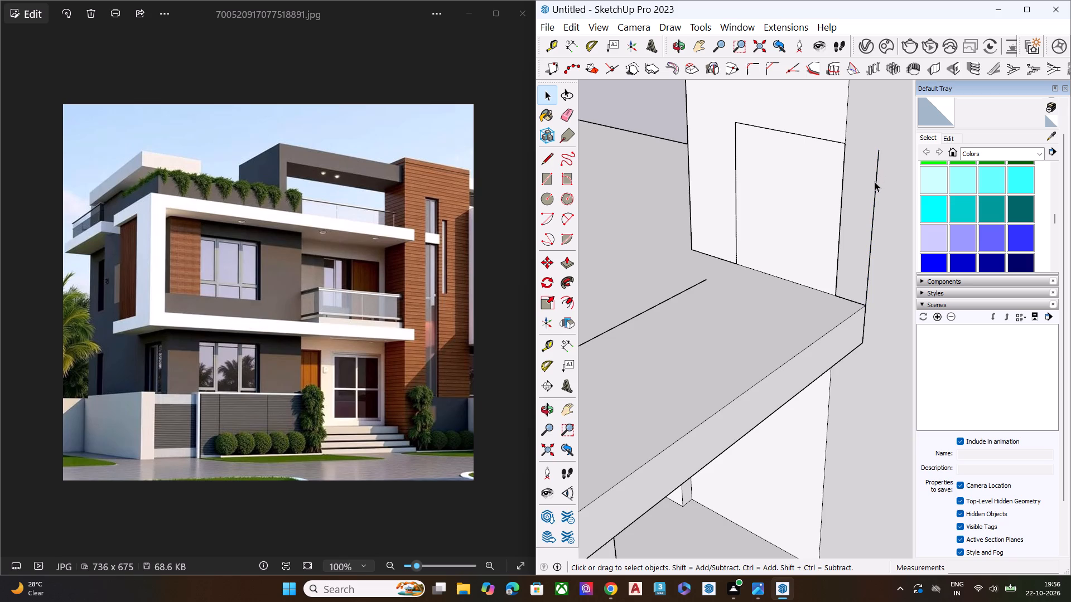
left_click(875, 182)
key("Delete")
scroll(816, 249, "down", 1)
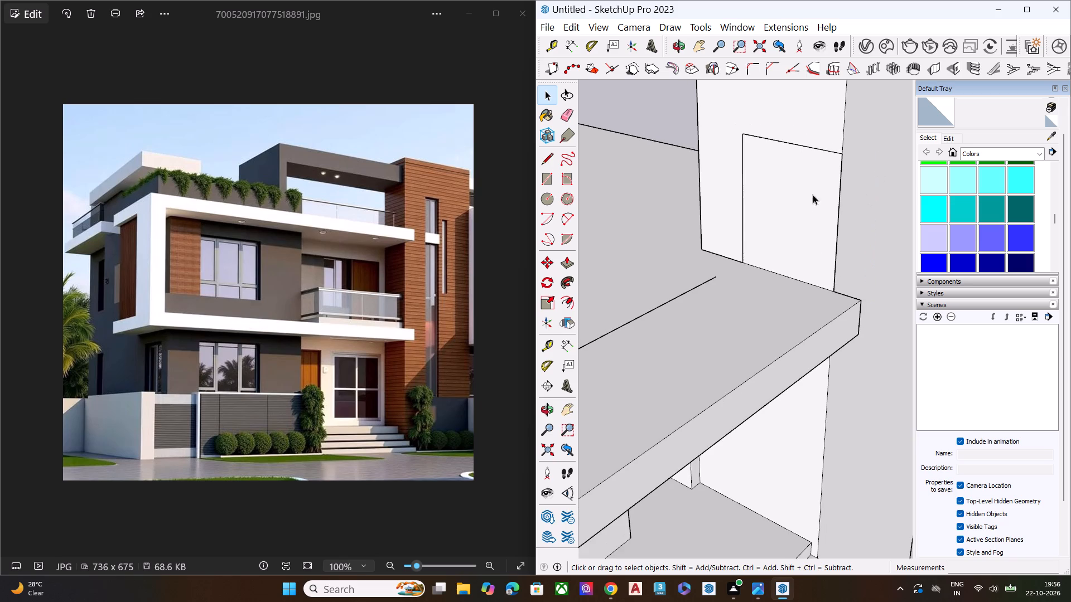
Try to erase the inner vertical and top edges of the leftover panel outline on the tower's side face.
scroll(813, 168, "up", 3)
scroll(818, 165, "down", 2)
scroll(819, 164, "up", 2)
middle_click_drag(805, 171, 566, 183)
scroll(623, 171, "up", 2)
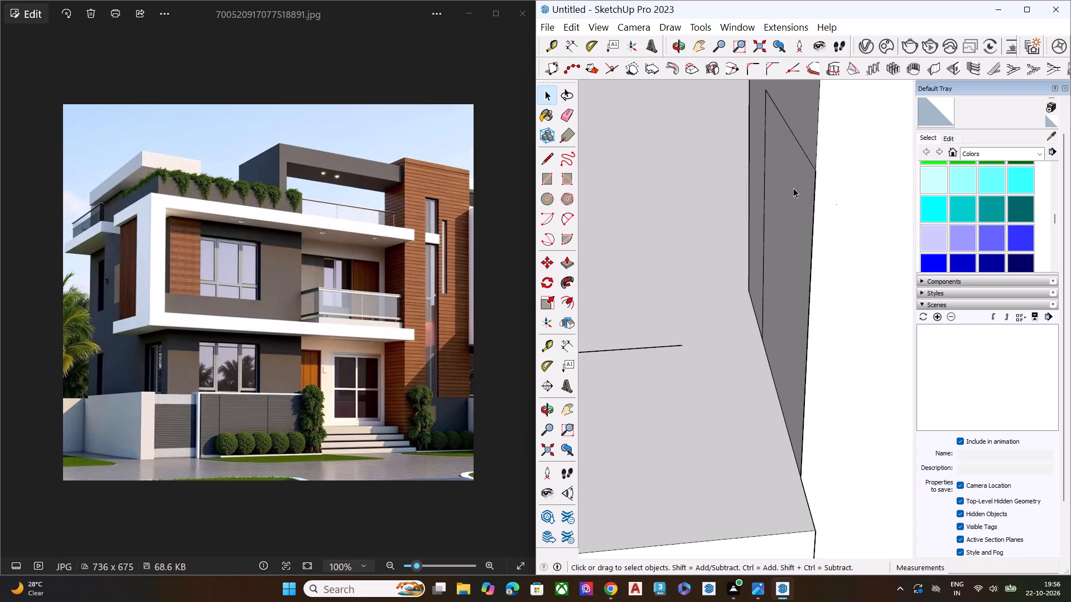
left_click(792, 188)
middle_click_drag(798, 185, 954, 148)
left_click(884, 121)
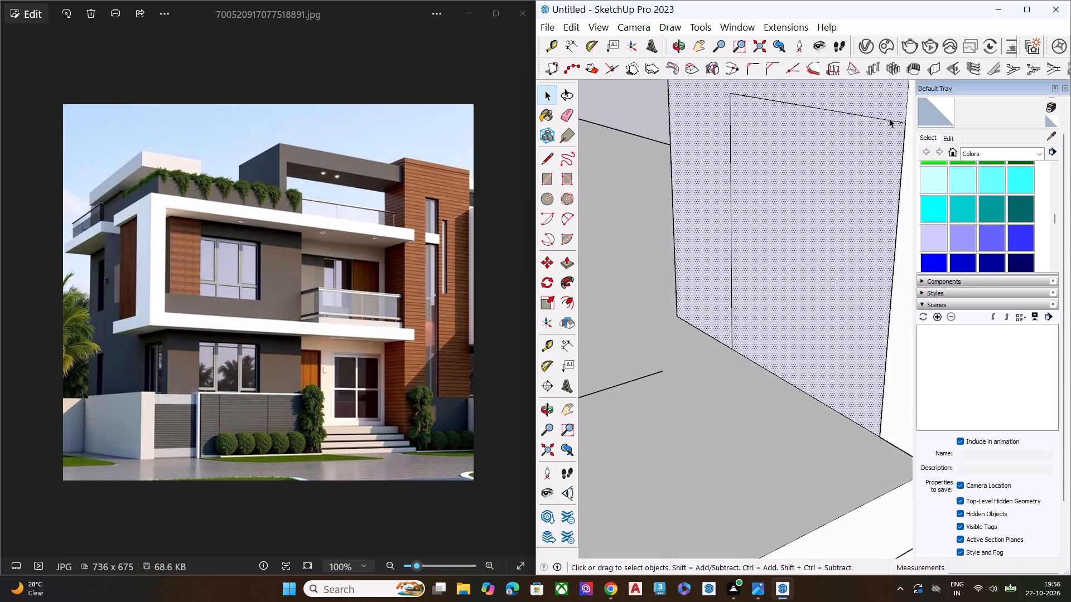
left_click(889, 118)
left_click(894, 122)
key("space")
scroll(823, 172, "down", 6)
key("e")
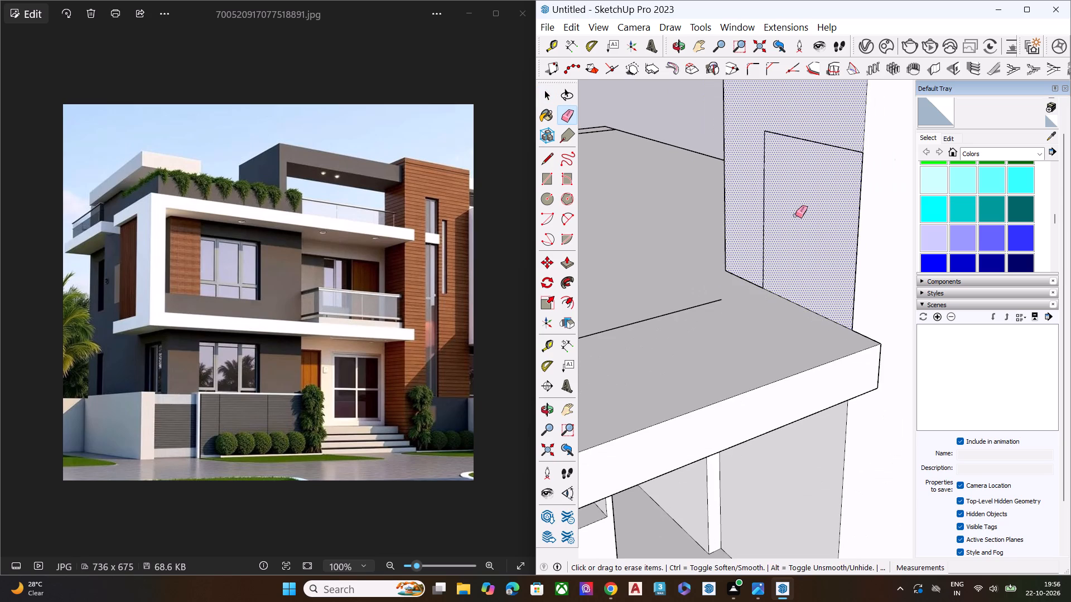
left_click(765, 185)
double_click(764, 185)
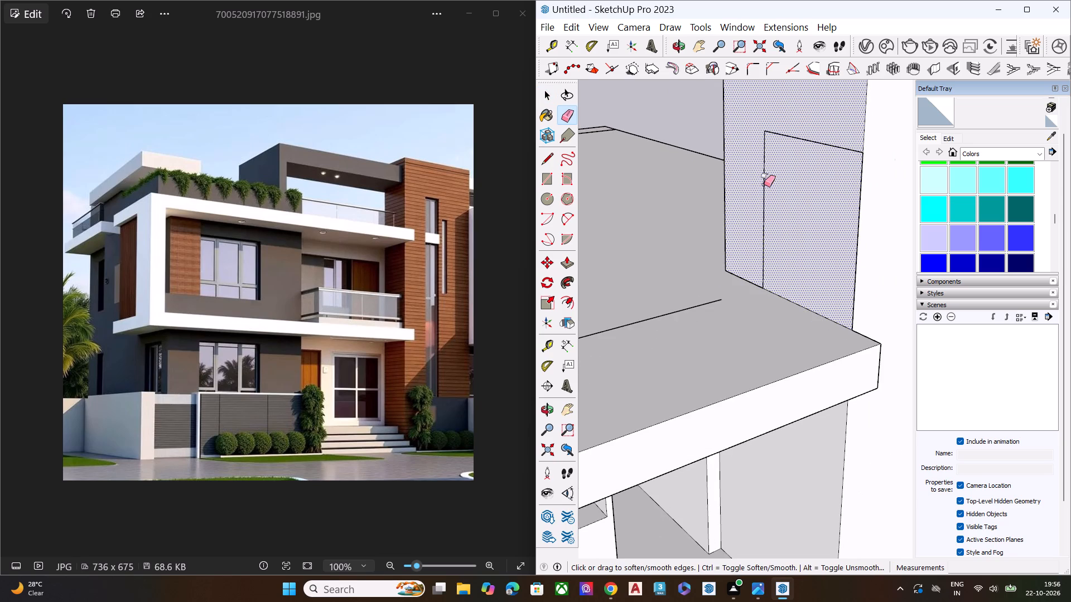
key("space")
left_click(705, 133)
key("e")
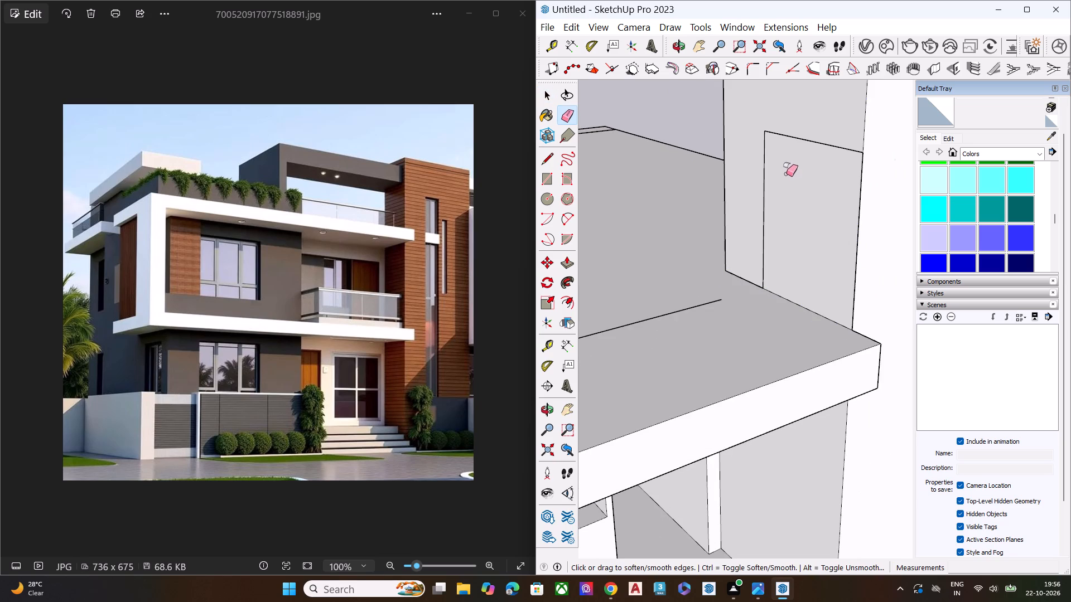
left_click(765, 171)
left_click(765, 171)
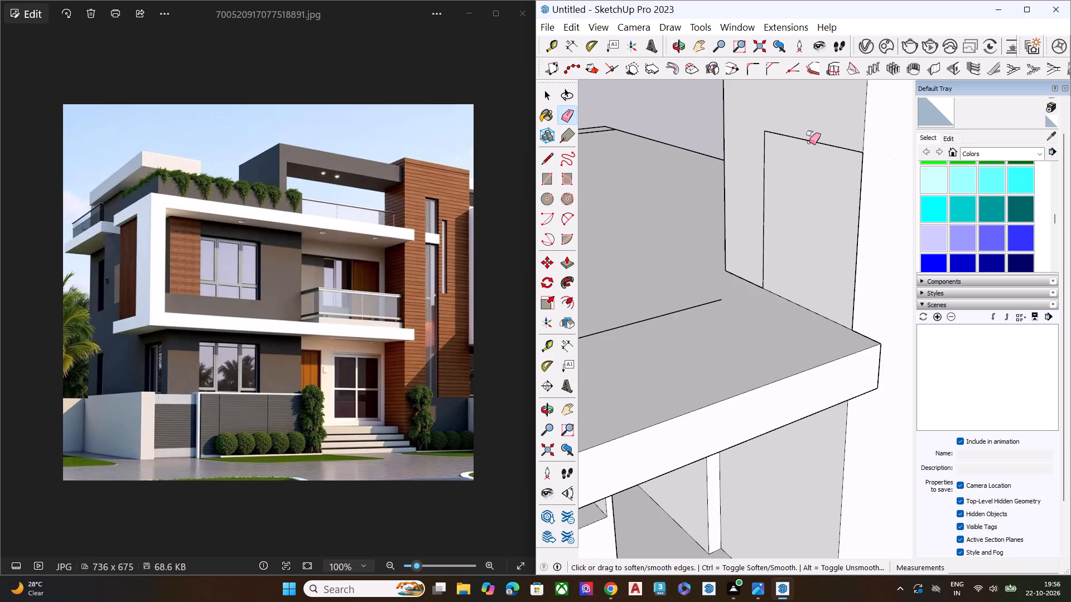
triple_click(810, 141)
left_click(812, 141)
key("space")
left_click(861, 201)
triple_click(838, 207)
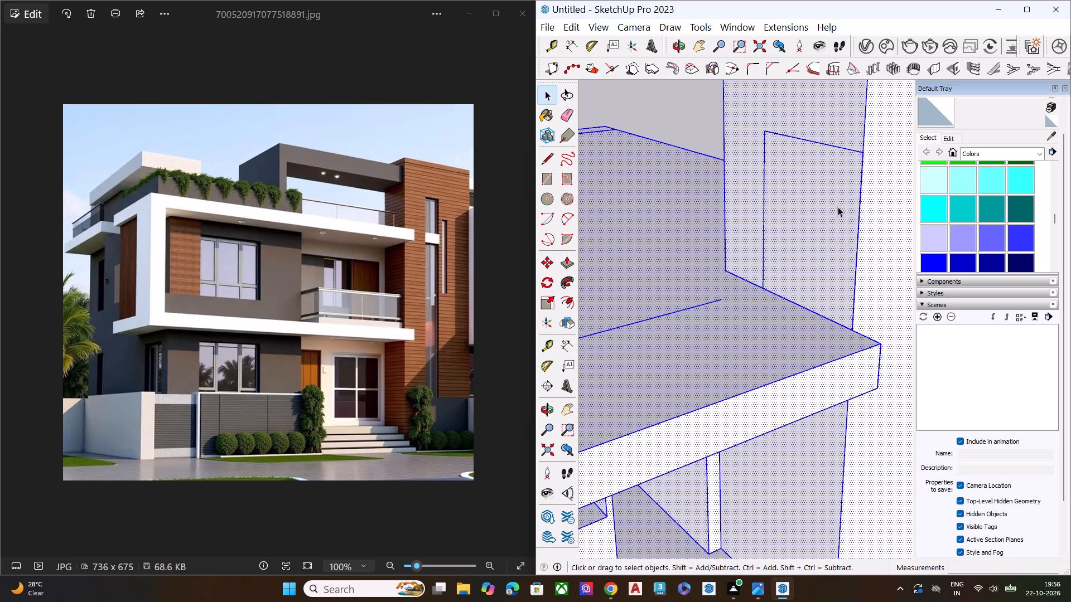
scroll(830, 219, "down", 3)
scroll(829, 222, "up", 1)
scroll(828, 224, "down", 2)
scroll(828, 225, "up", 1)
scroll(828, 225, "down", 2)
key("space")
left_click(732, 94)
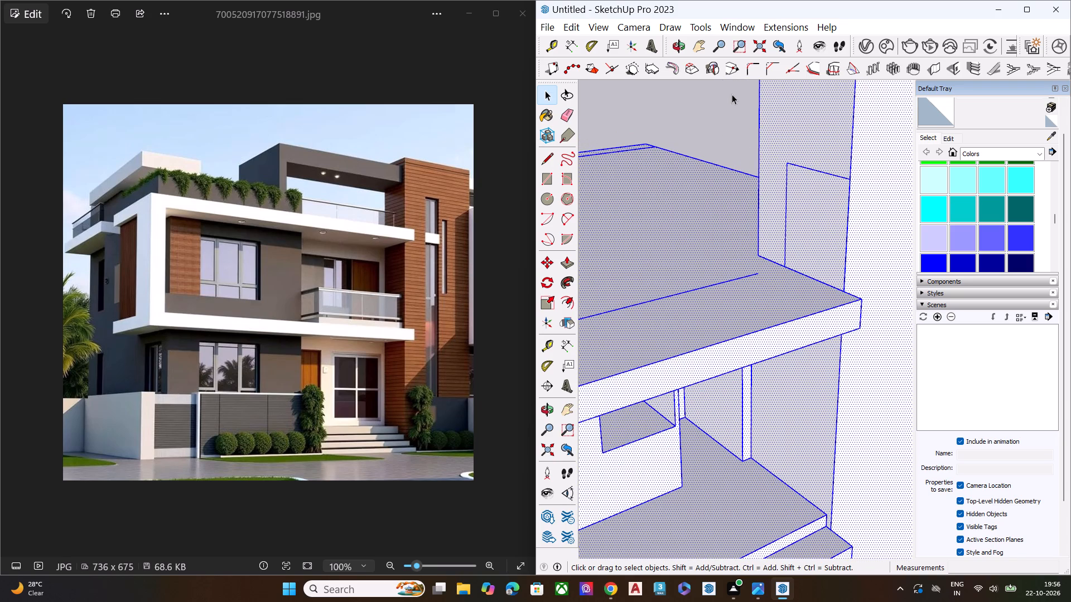
Draw a line from the open end of the roof line to the leftover panel outline's lower corner at the tower base.
scroll(752, 215, "down", 8)
middle_click_drag(764, 249, 1070, 362)
middle_click_drag(847, 361, 788, 343)
scroll(790, 341, "down", 1)
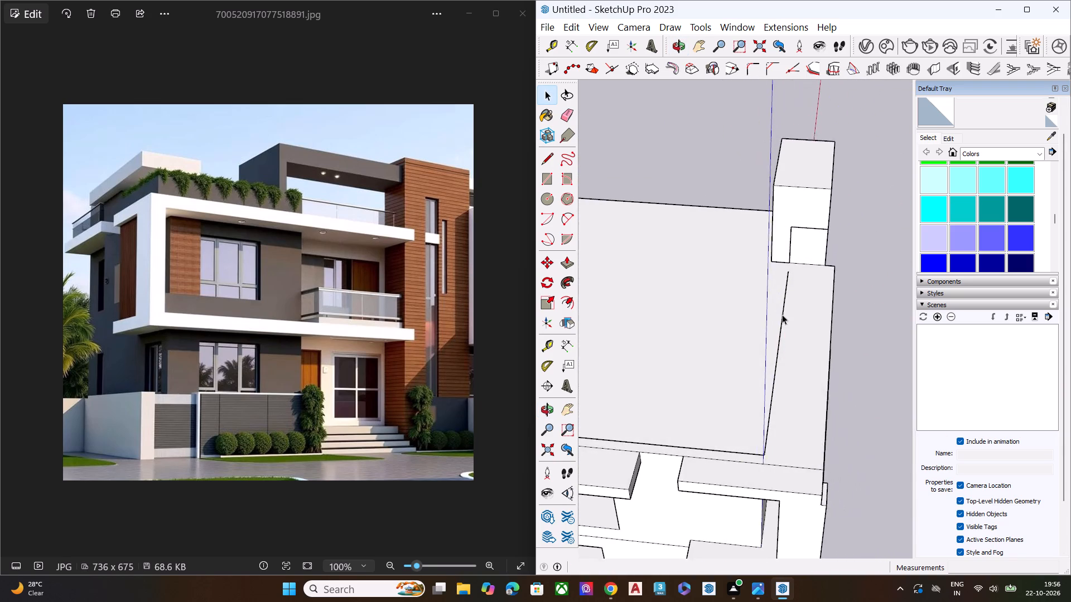
scroll(781, 273, "up", 8)
key("l")
left_click(792, 285)
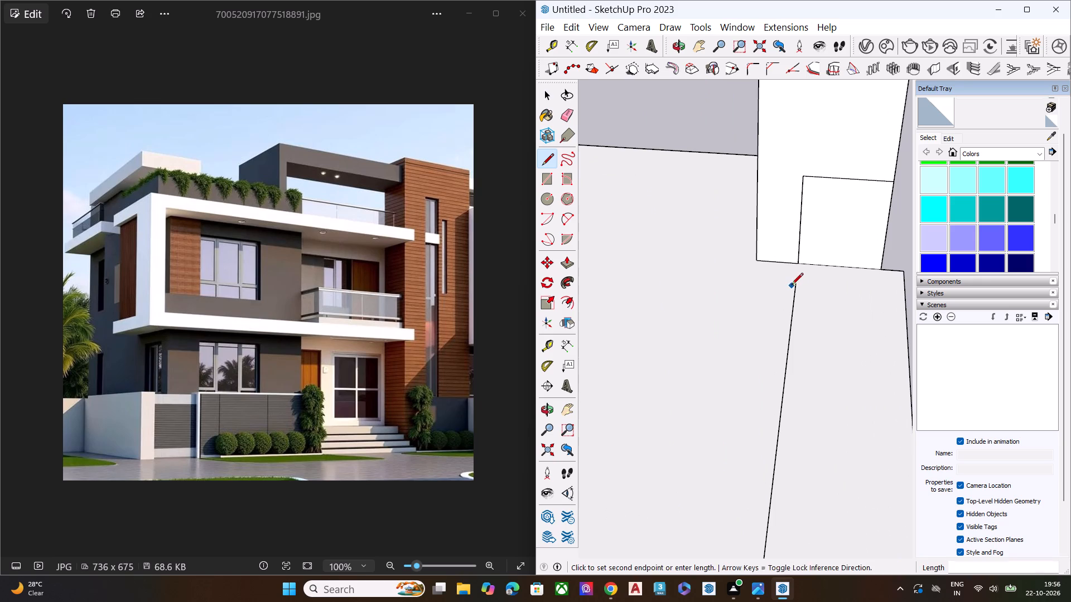
key("space")
key("l")
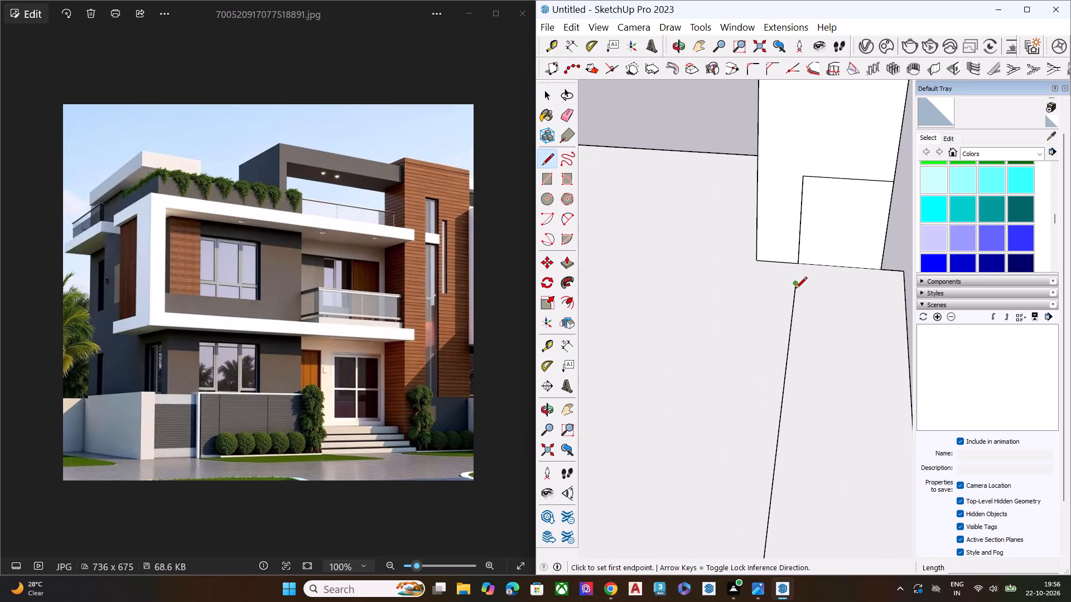
left_click(795, 286)
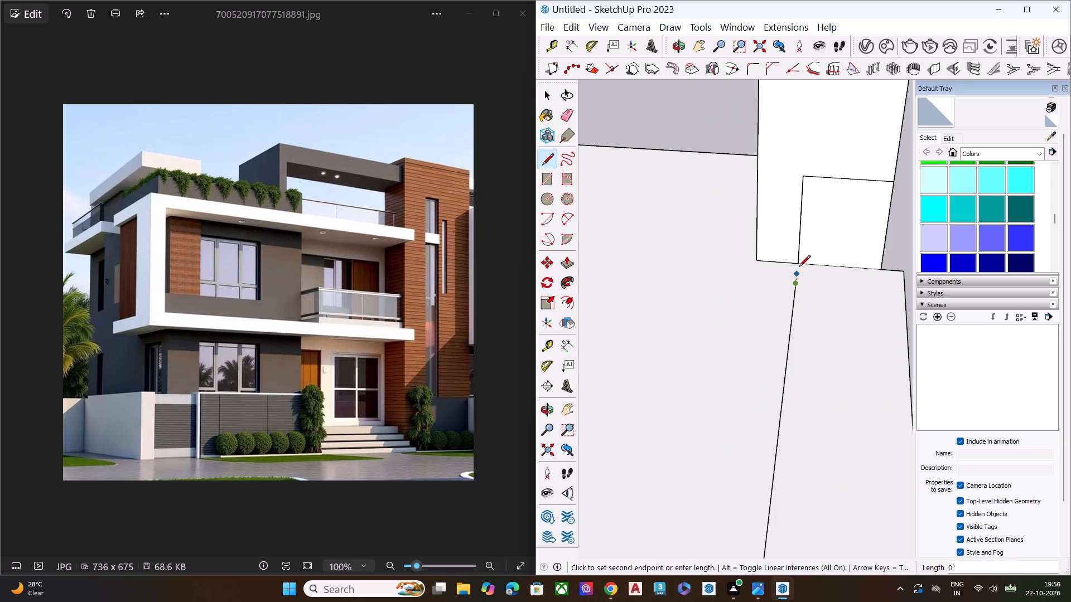
left_click(798, 266)
key("space")
left_click(808, 275)
left_click(819, 232)
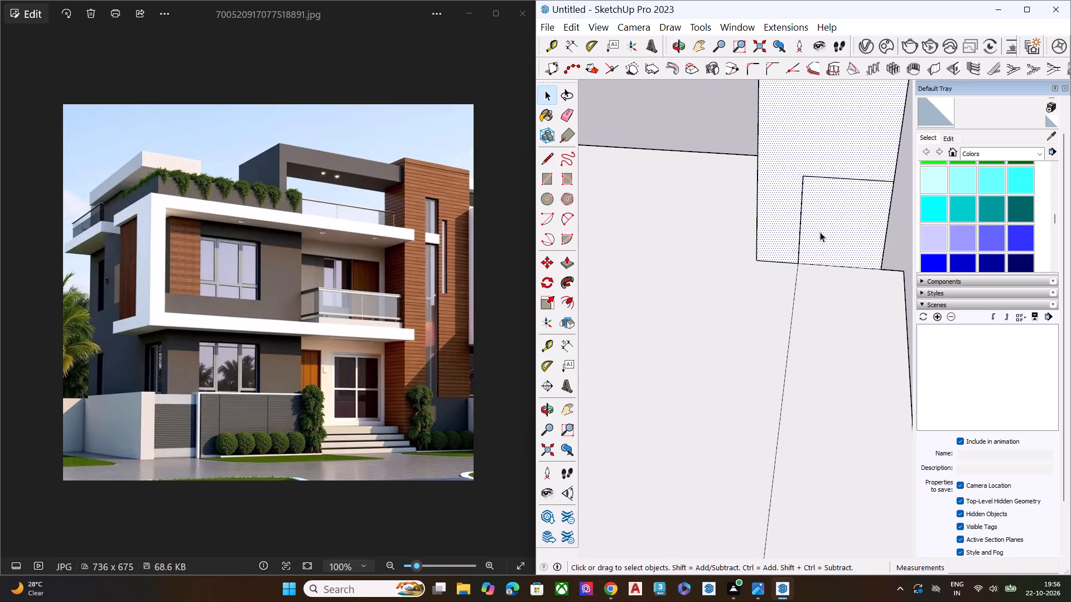
Examine the leftover panel outline and the narrow gap at the tower's outer corner from several angles.
scroll(825, 234, "down", 4)
scroll(823, 237, "up", 1)
scroll(823, 237, "down", 2)
middle_click_drag(823, 251, 350, 187)
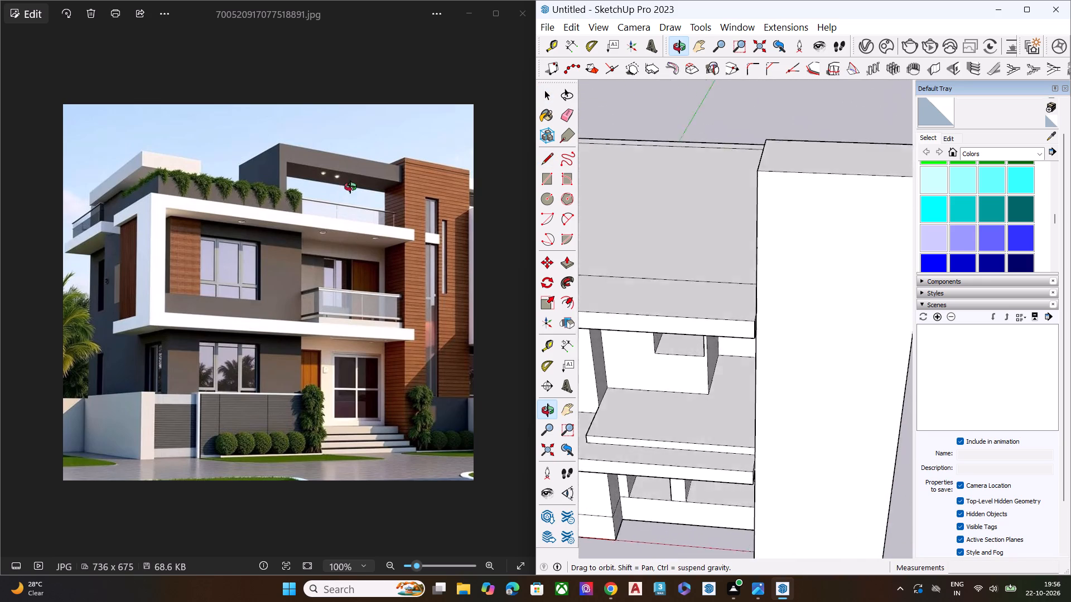
middle_click_drag(350, 187, 807, 121)
scroll(818, 125, "up", 6)
scroll(857, 207, "down", 1)
scroll(859, 211, "up", 4)
scroll(871, 236, "down", 7)
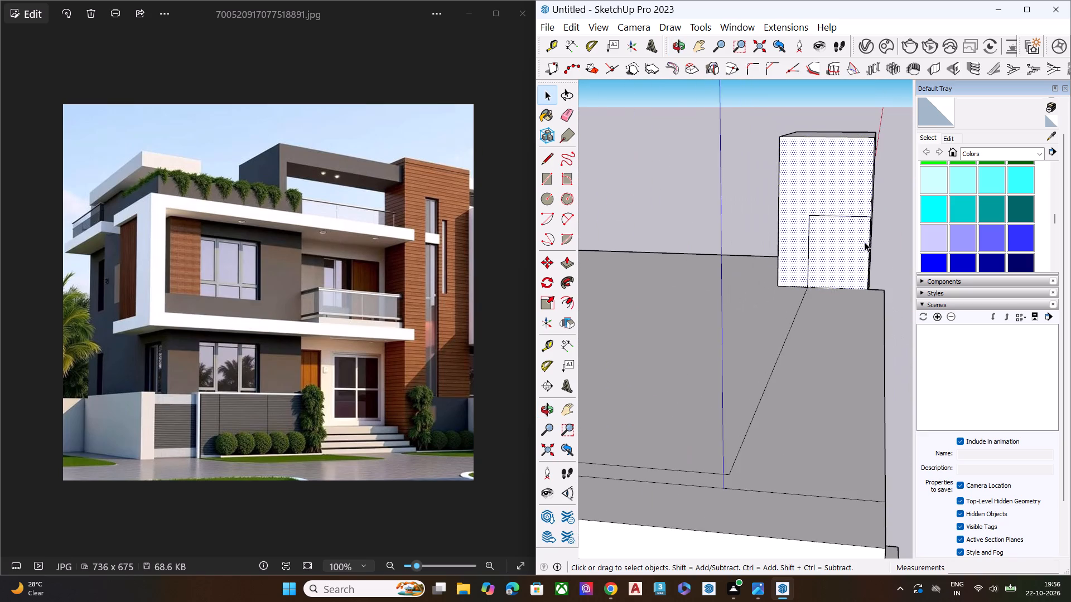
middle_click_drag(866, 247, 840, 317)
scroll(829, 303, "up", 7)
scroll(845, 262, "down", 1)
scroll(850, 259, "up", 5)
scroll(772, 258, "down", 2)
scroll(764, 256, "up", 1)
scroll(764, 256, "down", 11)
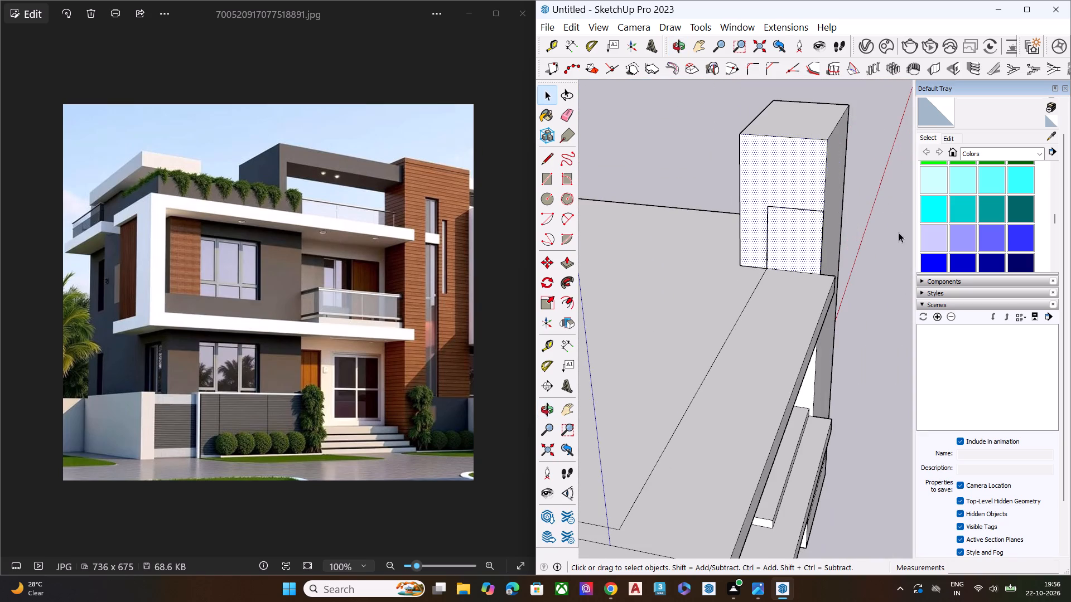
left_click(901, 230)
scroll(798, 227, "up", 2)
scroll(796, 217, "down", 1)
scroll(796, 217, "up", 3)
scroll(796, 216, "down", 1)
scroll(796, 216, "up", 3)
scroll(809, 230, "down", 1)
scroll(809, 231, "up", 9)
middle_click_drag(805, 263, 793, 255)
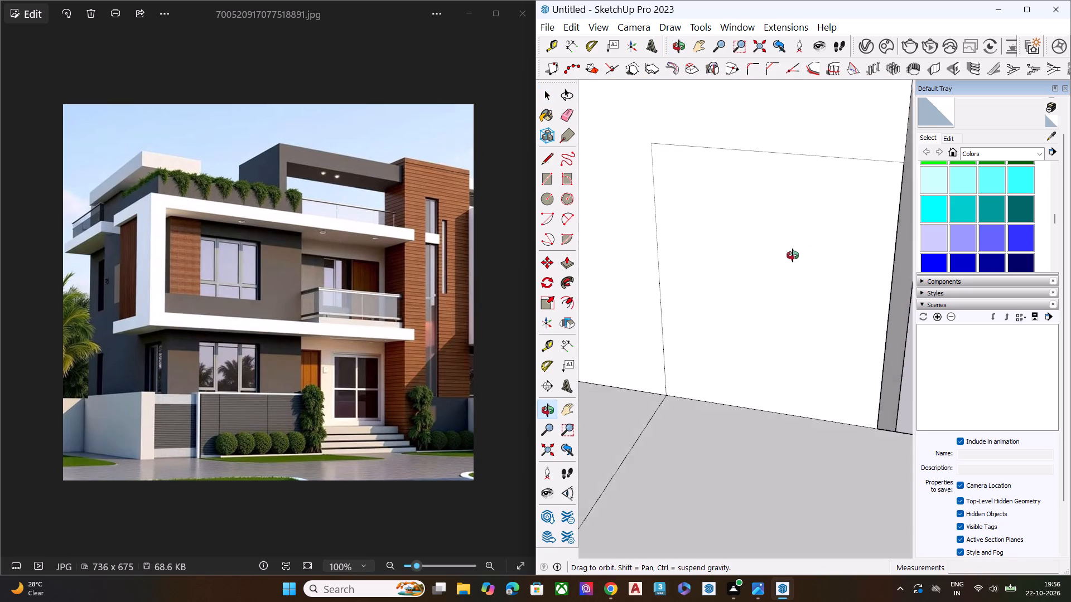
middle_click_drag(793, 255, 725, 204)
scroll(725, 205, "up", 7)
scroll(803, 244, "down", 10)
scroll(794, 254, "up", 13)
scroll(749, 269, "up", 2)
scroll(749, 269, "down", 1)
scroll(749, 269, "up", 7)
scroll(749, 269, "down", 1)
scroll(749, 269, "up", 3)
scroll(751, 269, "down", 1)
scroll(751, 269, "up", 10)
scroll(751, 269, "down", 1)
scroll(751, 269, "up", 15)
scroll(760, 259, "down", 1)
scroll(760, 259, "up", 2)
scroll(760, 259, "down", 1)
scroll(760, 259, "up", 5)
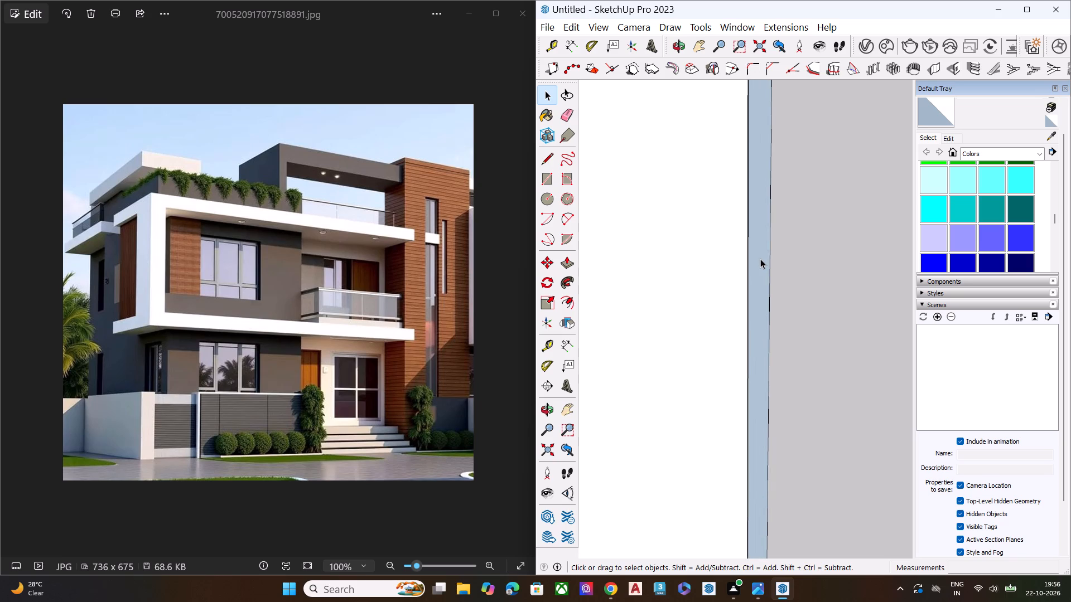
scroll(759, 251, "up", 3)
scroll(757, 247, "down", 3)
scroll(757, 247, "up", 7)
middle_click_drag(763, 249, 475, 232)
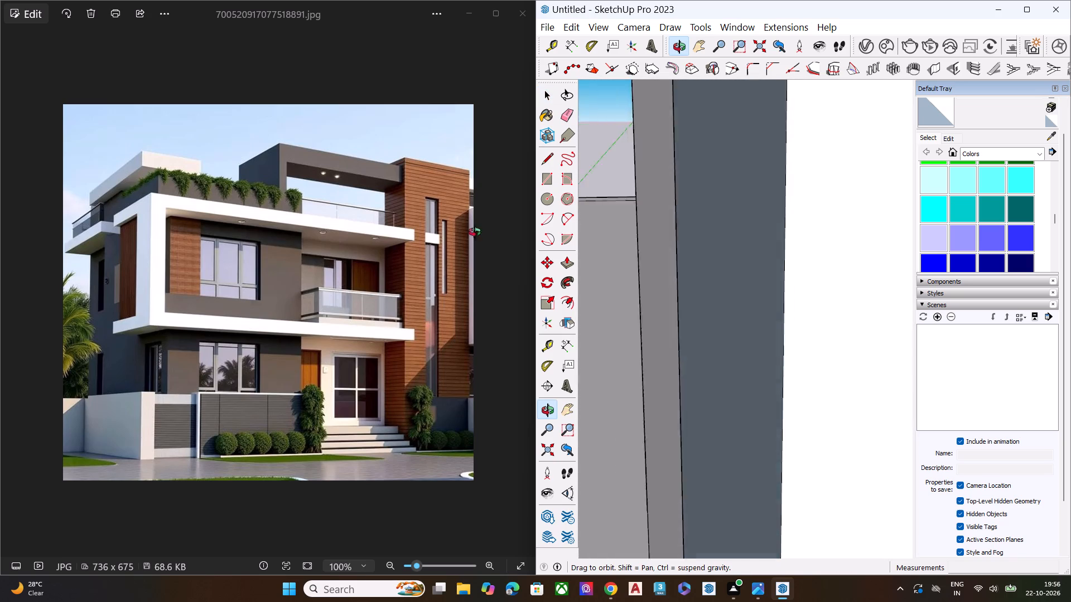
middle_click_drag(475, 232, 433, 229)
scroll(433, 229, "up", 1)
scroll(597, 240, "down", 1)
middle_click_drag(677, 246, 685, 244)
scroll(760, 243, "down", 5)
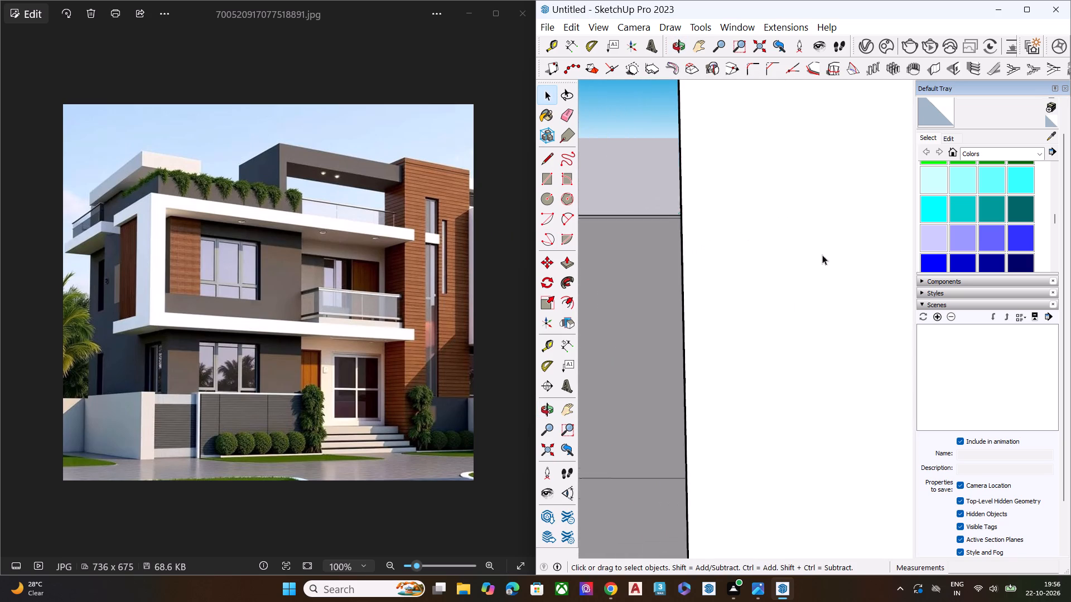
Delete the vertical edge at the tower's outer corner, where the side face meets the narrow gap.
scroll(822, 255, "down", 2)
scroll(775, 247, "down", 2)
scroll(787, 249, "up", 2)
scroll(790, 249, "down", 4)
scroll(804, 251, "up", 1)
scroll(801, 255, "down", 1)
middle_click_drag(739, 259, 794, 216)
scroll(786, 217, "up", 3)
scroll(786, 217, "down", 1)
scroll(786, 217, "up", 3)
scroll(786, 217, "down", 1)
scroll(786, 217, "up", 6)
scroll(797, 221, "down", 1)
scroll(797, 221, "up", 19)
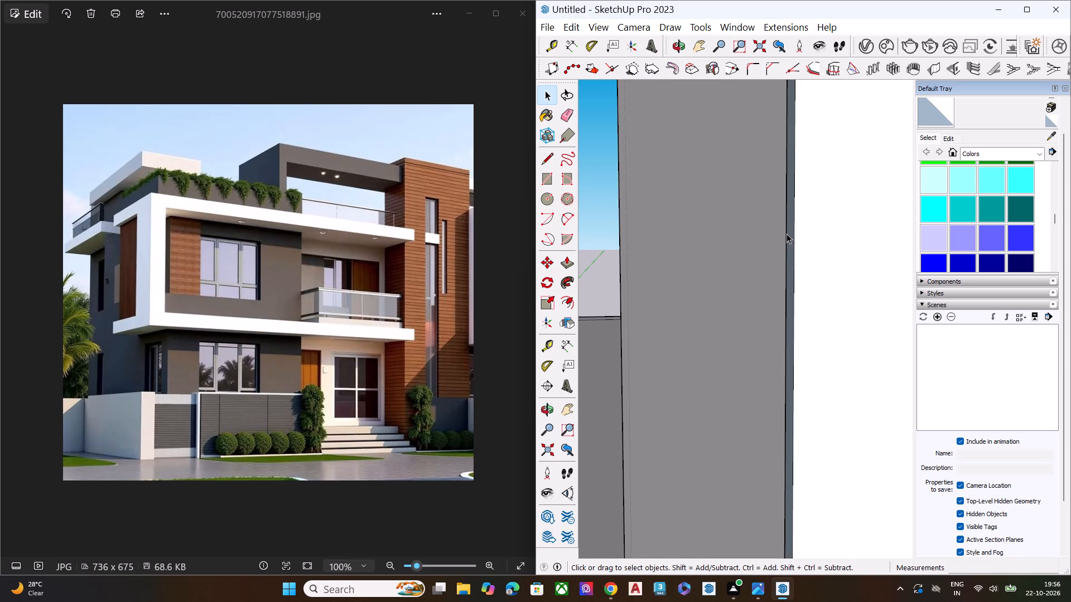
scroll(787, 234, "up", 4)
scroll(787, 234, "down", 2)
scroll(787, 234, "up", 15)
scroll(792, 230, "down", 1)
scroll(792, 230, "up", 11)
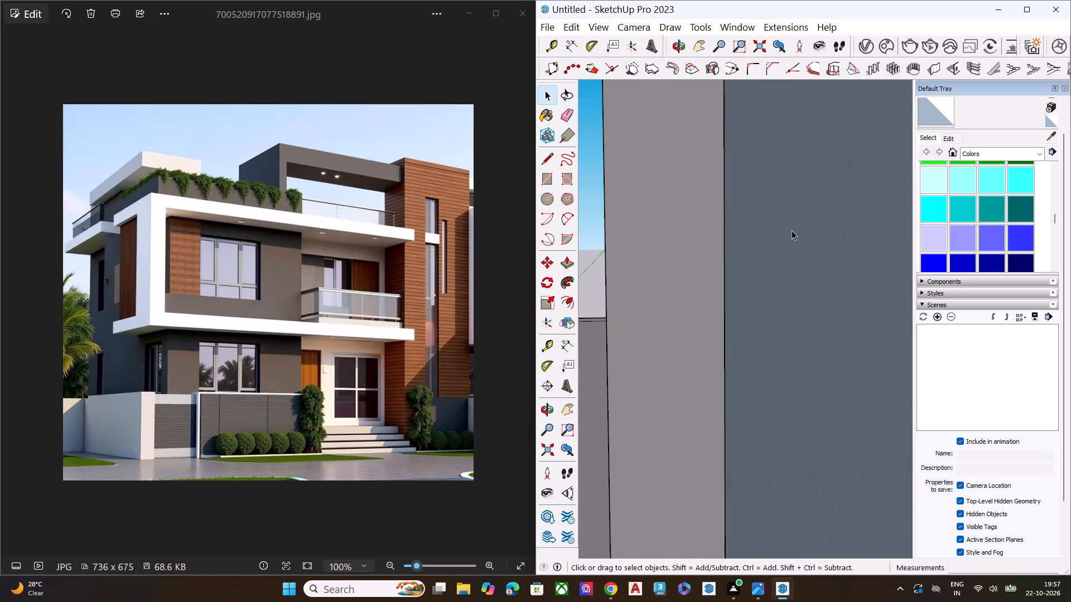
scroll(792, 230, "down", 4)
scroll(792, 230, "up", 1)
left_click(724, 263)
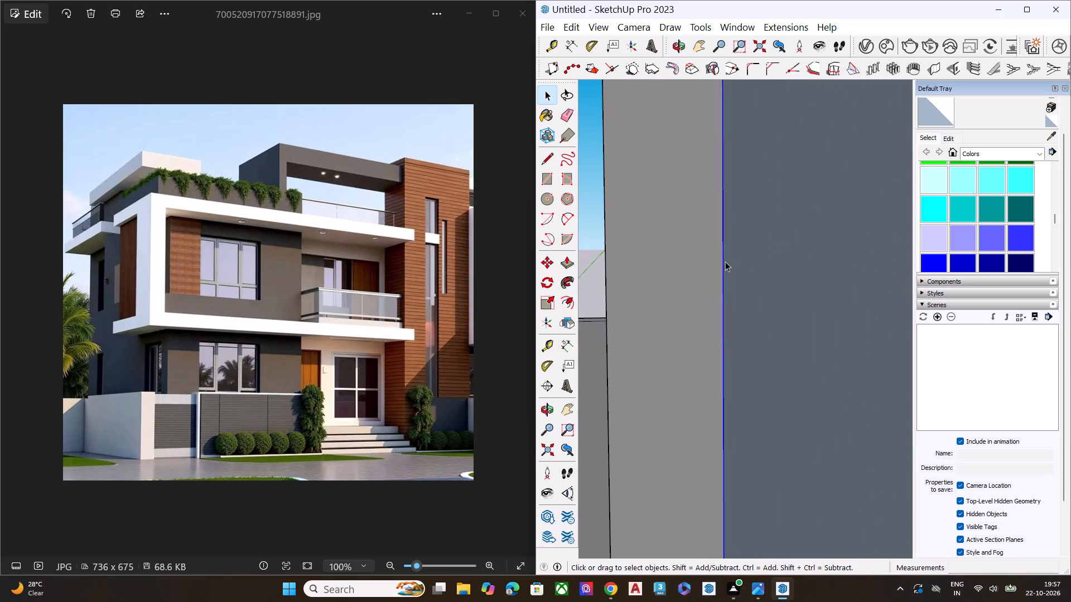
key("Delete")
Delete the leftover rectangular panel face at roof level, reached through the tower's open outer side.
scroll(725, 262, "down", 20)
scroll(816, 297, "up", 2)
scroll(817, 297, "down", 10)
scroll(762, 300, "down", 9)
middle_click_drag(690, 315, 658, 301)
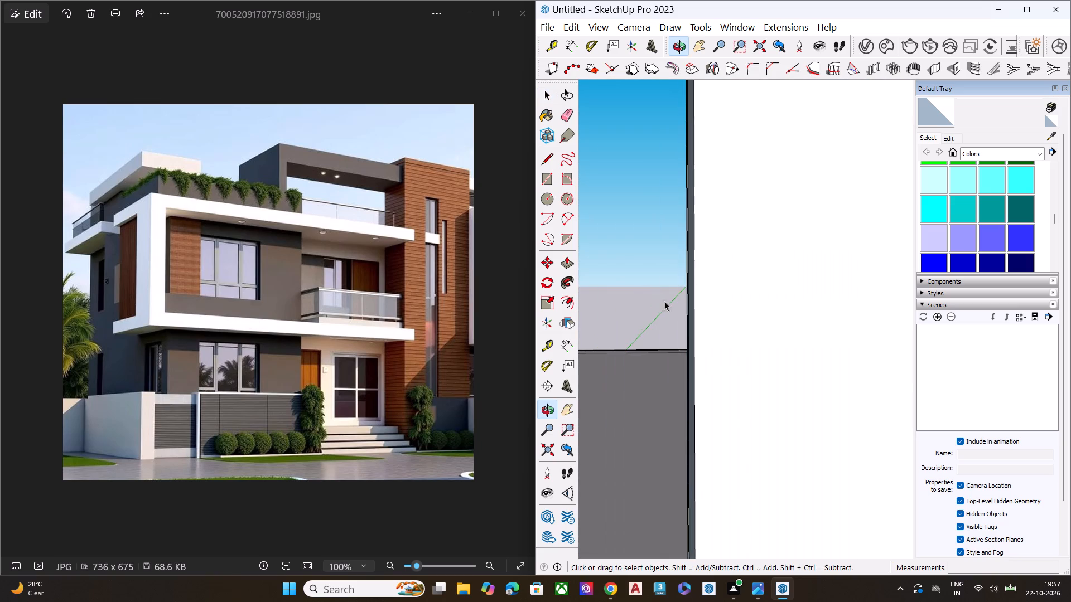
scroll(734, 281, "down", 10)
scroll(847, 301, "up", 1)
middle_click_drag(669, 298, 763, 269)
scroll(761, 272, "up", 1)
scroll(794, 290, "down", 2)
scroll(802, 294, "up", 1)
scroll(803, 296, "down", 6)
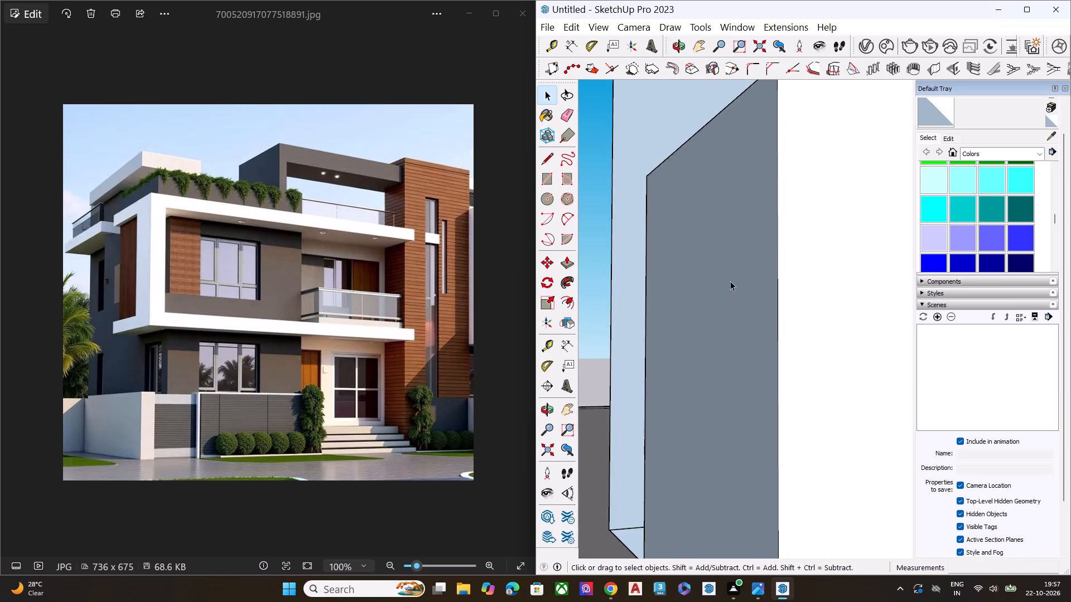
scroll(731, 281, "down", 10)
scroll(713, 301, "up", 1)
middle_click_drag(713, 302, 949, 432)
scroll(945, 425, "down", 1)
scroll(656, 335, "up", 1)
middle_click_drag(642, 331, 782, 379)
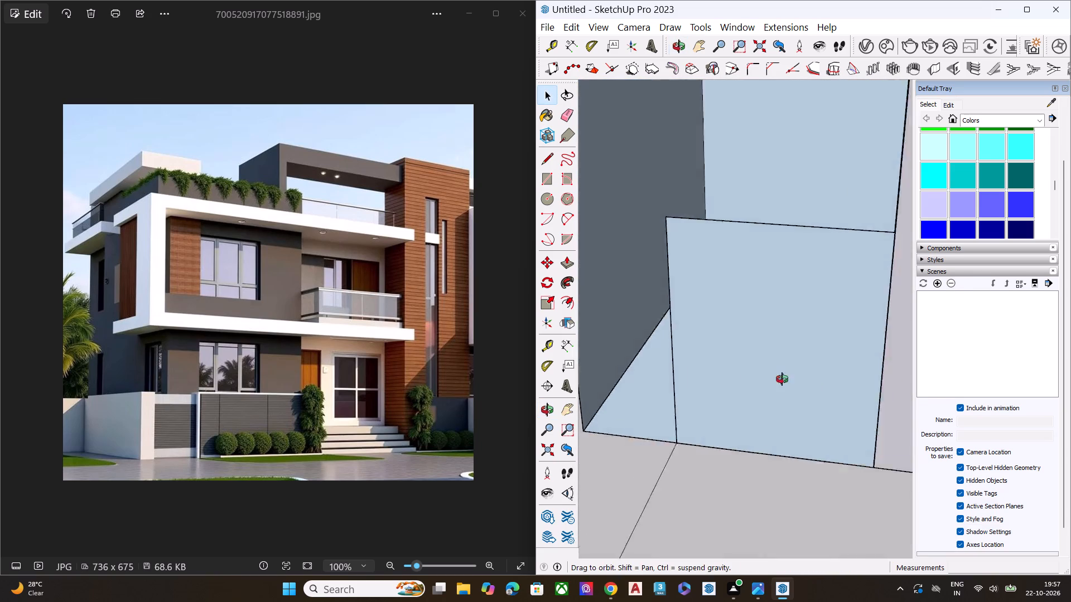
middle_click_drag(782, 379, 976, 411)
middle_click_drag(777, 349, 886, 318)
left_click(797, 244)
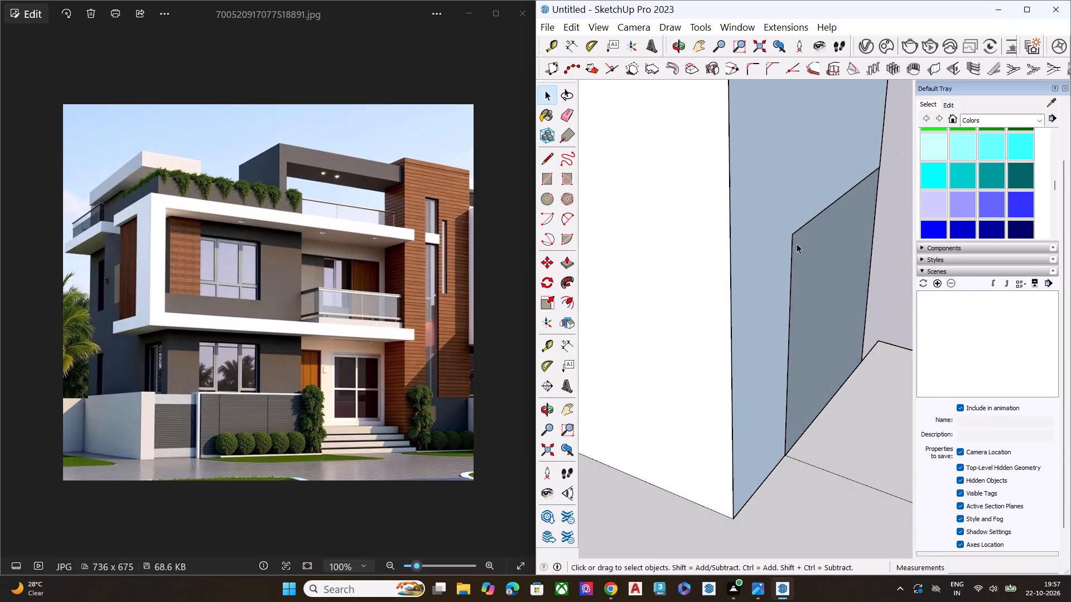
key("Delete")
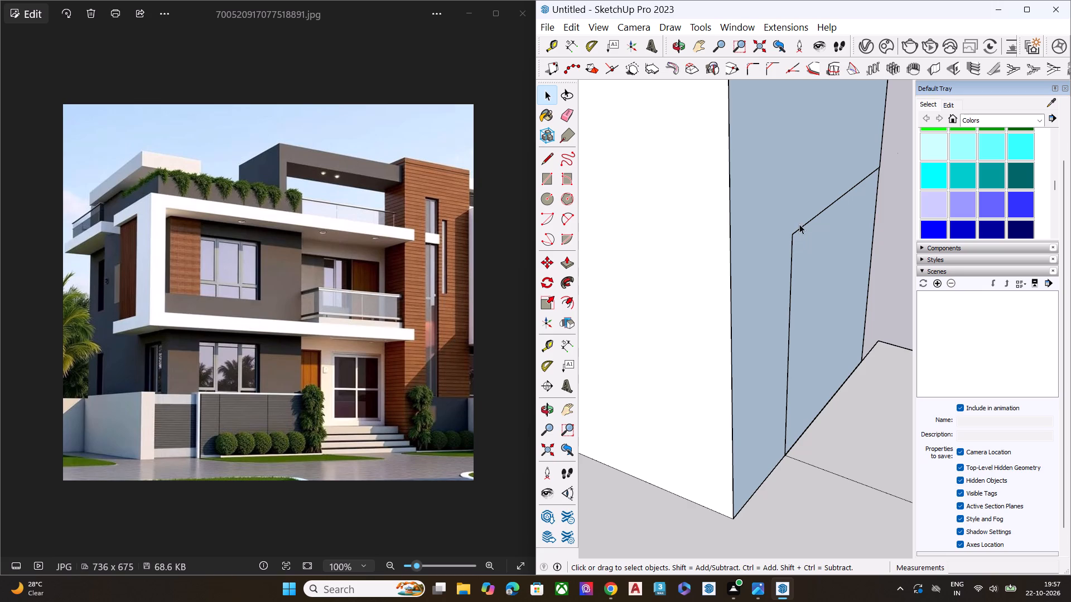
Delete the slanted top edge and the vertical edge of the leftover panel outline on the tower's blue side.
left_click(803, 228)
key("Delete")
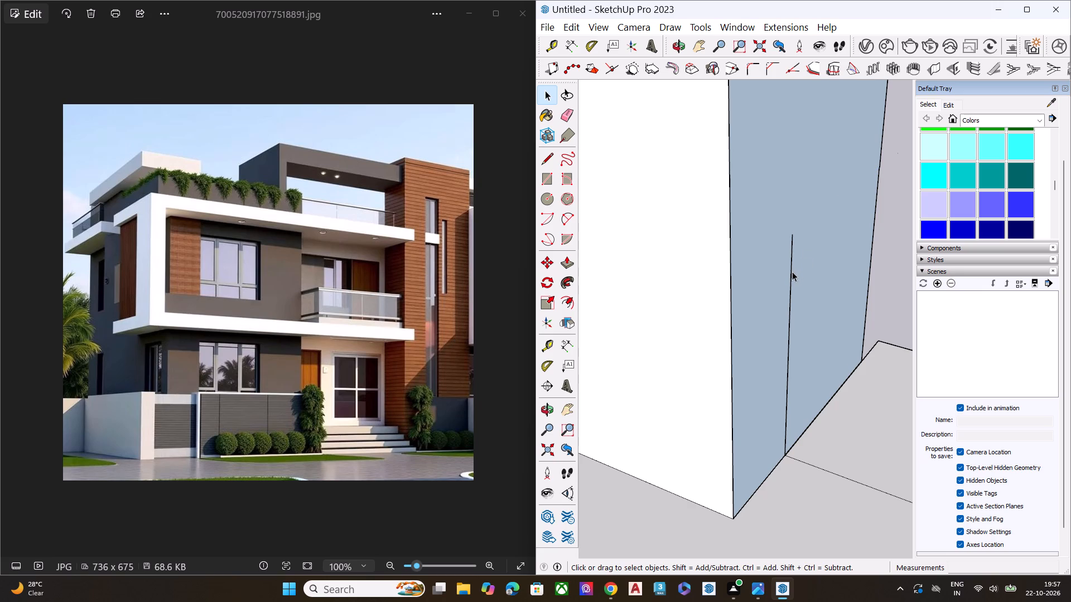
left_click(792, 271)
key("Delete")
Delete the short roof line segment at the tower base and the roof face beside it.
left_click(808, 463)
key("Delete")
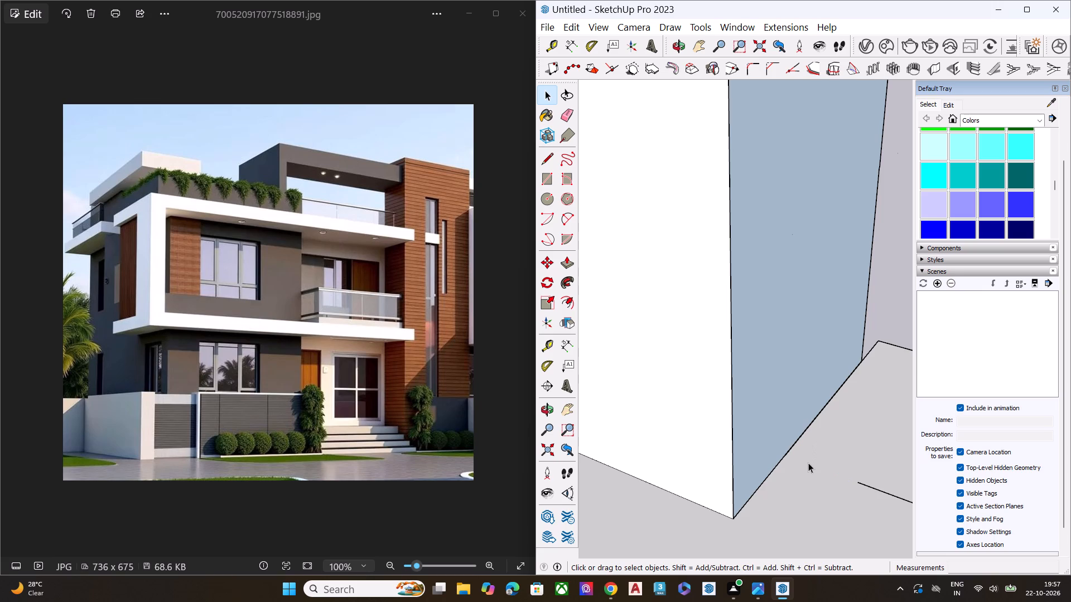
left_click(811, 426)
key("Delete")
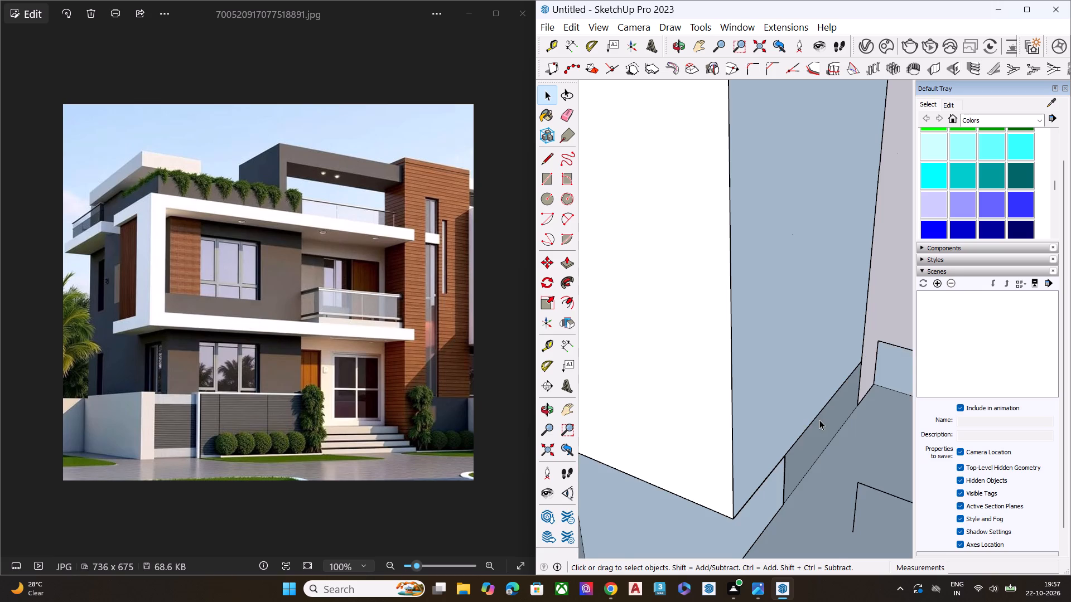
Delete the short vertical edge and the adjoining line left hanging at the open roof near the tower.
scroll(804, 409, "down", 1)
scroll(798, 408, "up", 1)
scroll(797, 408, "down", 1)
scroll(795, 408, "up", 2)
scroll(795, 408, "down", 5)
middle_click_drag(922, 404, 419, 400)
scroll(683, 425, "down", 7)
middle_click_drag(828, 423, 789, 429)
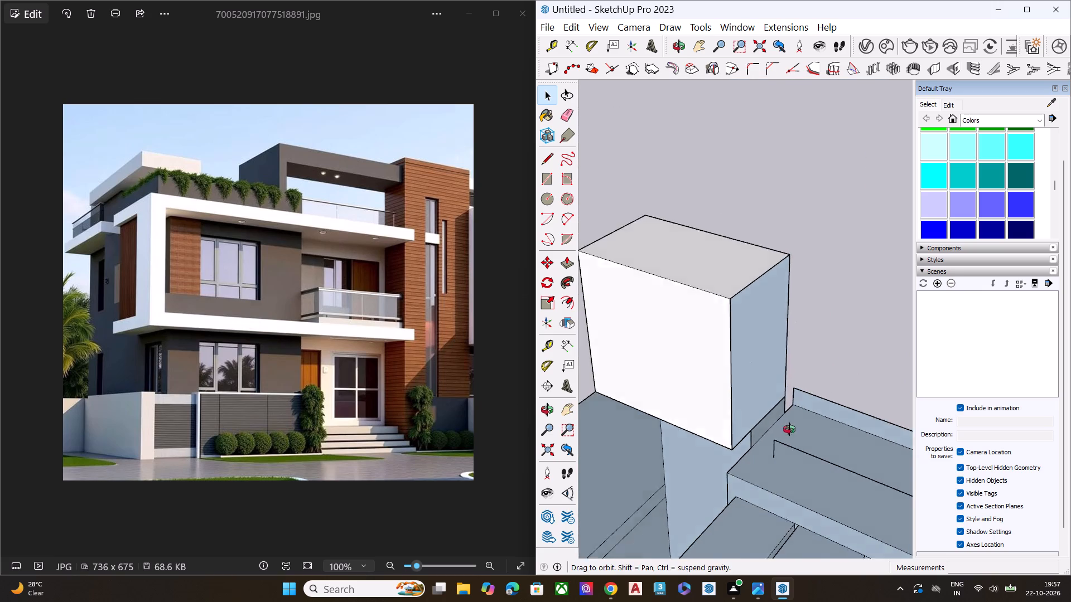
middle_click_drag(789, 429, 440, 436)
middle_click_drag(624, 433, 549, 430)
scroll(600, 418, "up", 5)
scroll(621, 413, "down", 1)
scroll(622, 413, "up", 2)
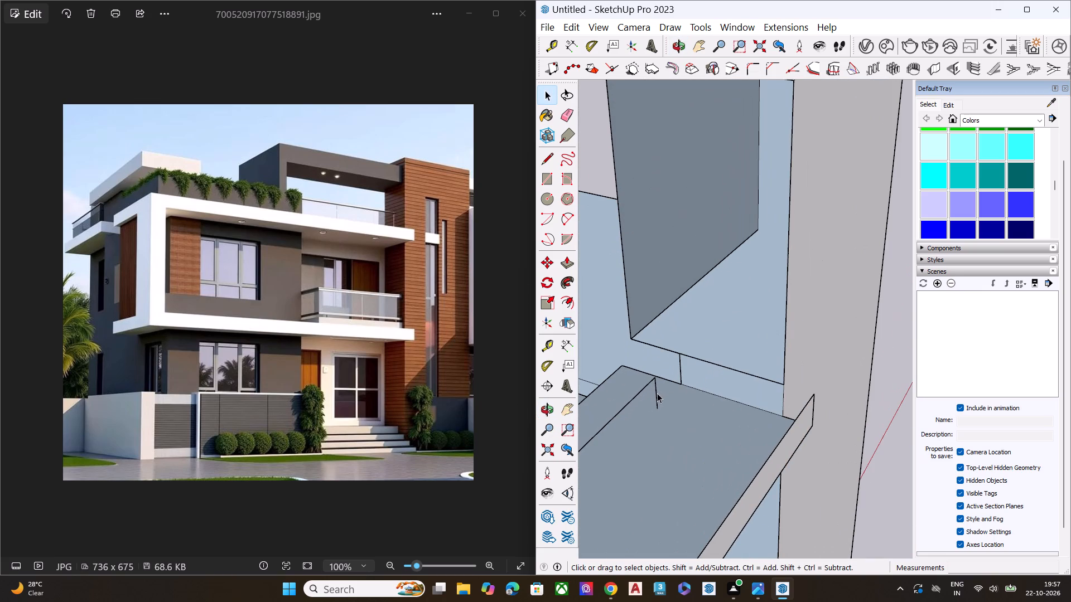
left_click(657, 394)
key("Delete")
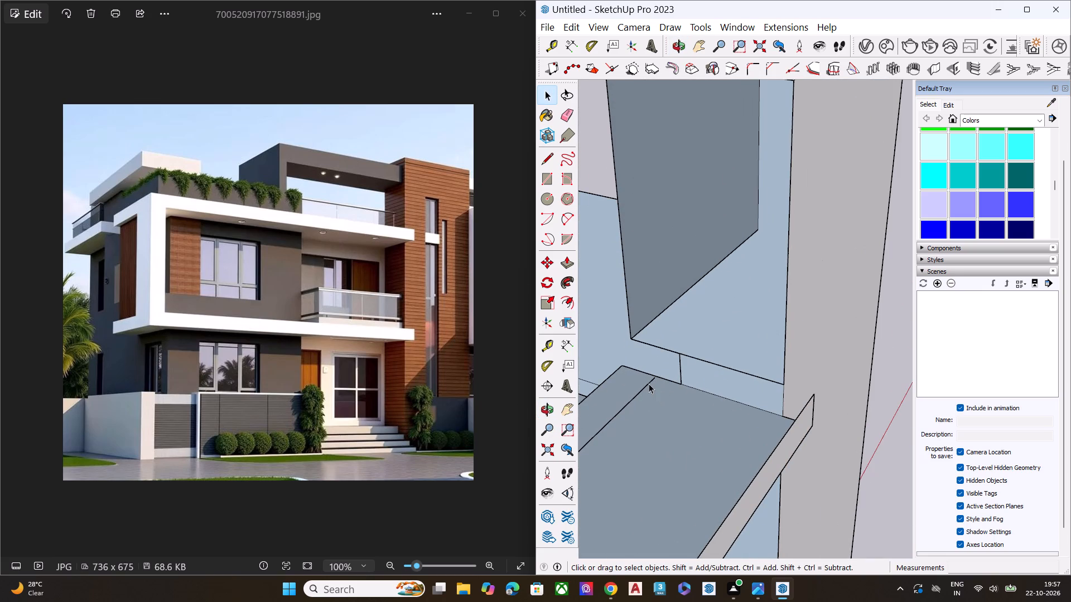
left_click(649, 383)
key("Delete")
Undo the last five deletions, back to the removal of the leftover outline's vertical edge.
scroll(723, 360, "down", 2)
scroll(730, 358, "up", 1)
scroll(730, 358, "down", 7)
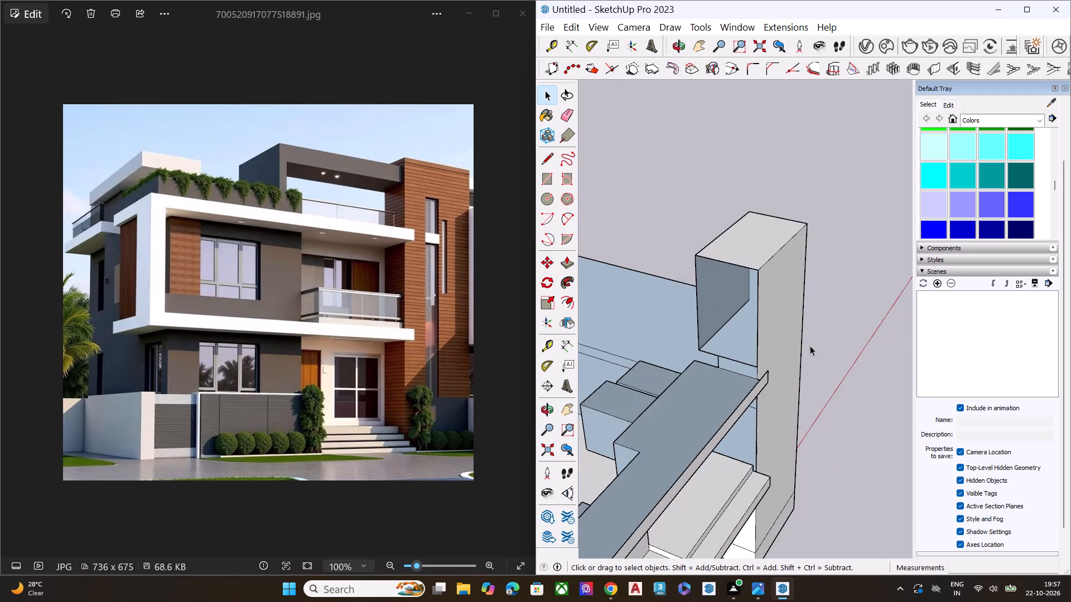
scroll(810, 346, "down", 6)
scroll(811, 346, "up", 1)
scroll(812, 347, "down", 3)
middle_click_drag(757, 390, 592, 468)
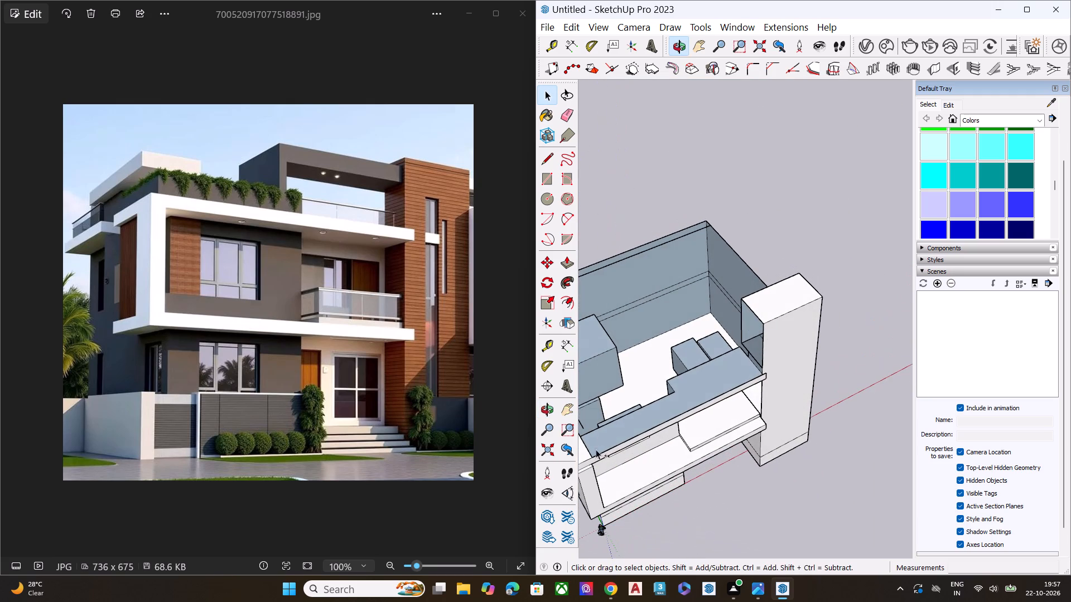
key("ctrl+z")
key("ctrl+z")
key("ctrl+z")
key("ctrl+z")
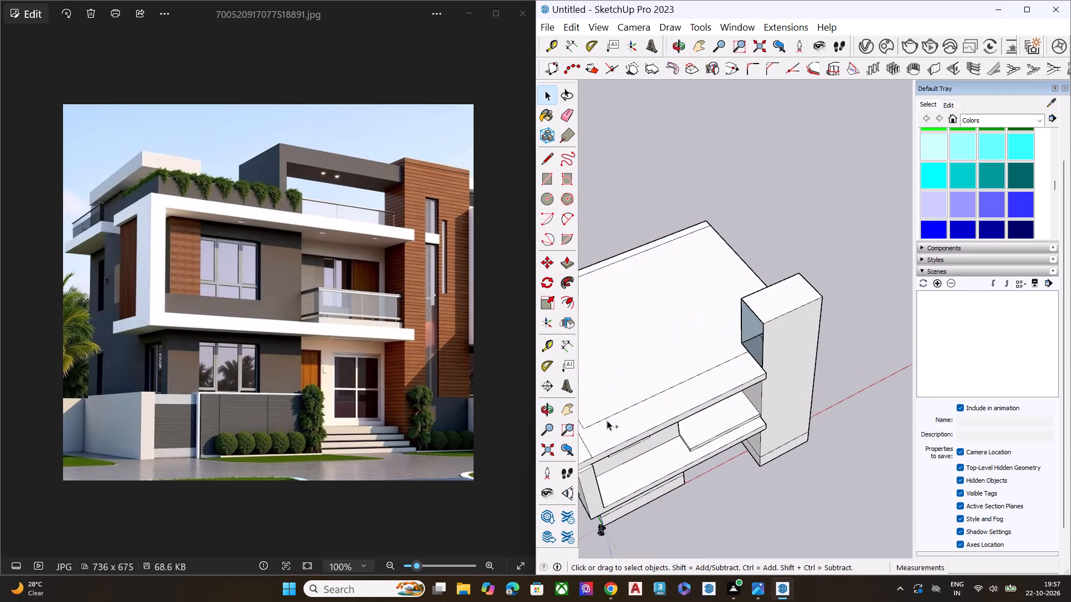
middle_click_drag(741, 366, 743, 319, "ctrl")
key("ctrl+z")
Delete the leftover vertical edge standing at the tower's open side above the roof line.
middle_click_drag(764, 331, 802, 280, "ctrl")
scroll(802, 280, "up", 12)
left_click(698, 365)
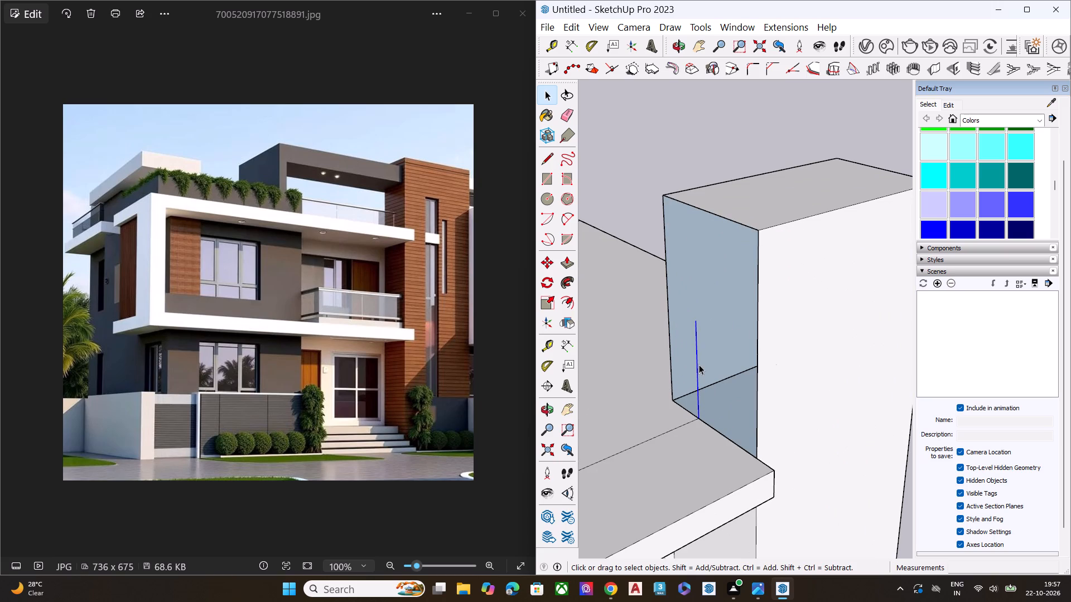
key("Delete")
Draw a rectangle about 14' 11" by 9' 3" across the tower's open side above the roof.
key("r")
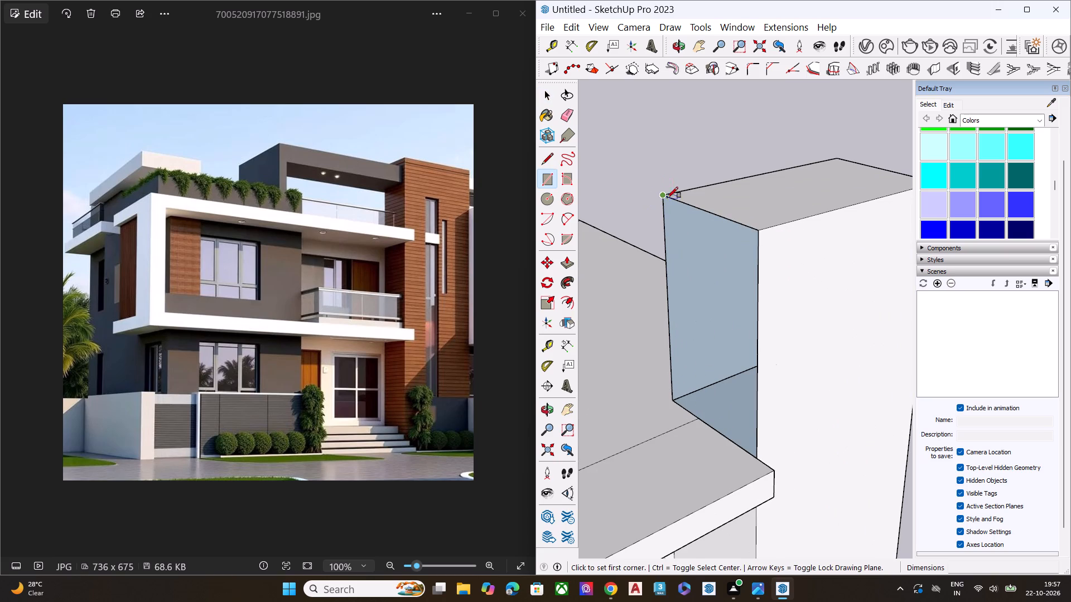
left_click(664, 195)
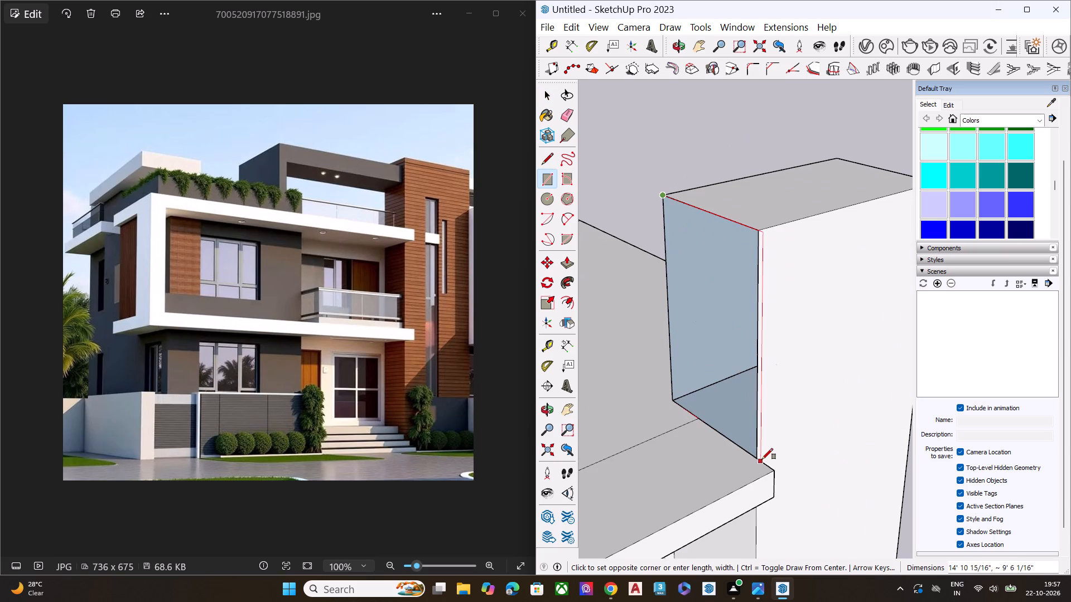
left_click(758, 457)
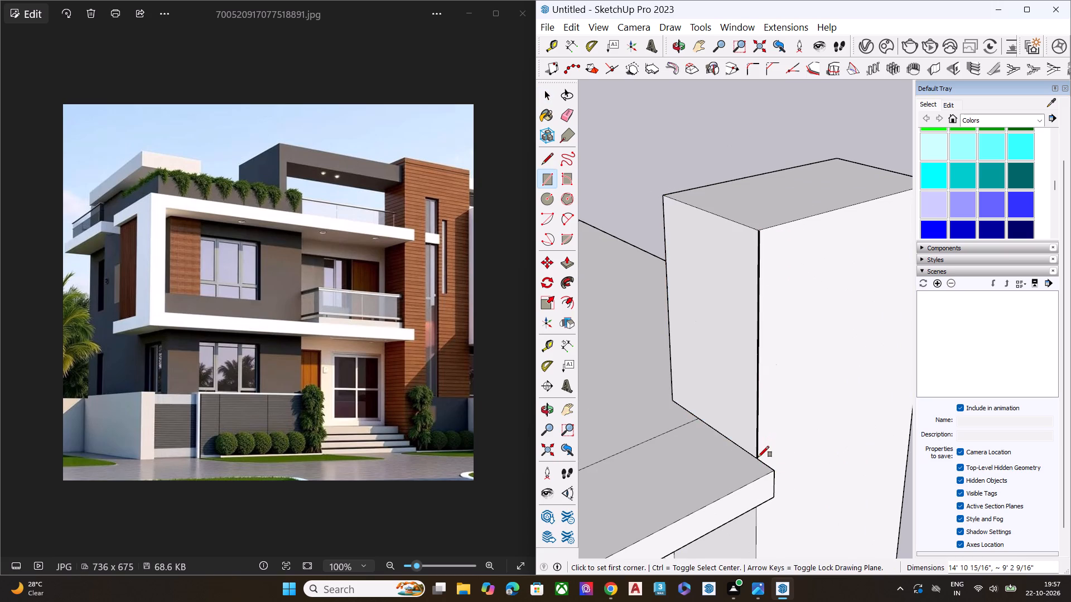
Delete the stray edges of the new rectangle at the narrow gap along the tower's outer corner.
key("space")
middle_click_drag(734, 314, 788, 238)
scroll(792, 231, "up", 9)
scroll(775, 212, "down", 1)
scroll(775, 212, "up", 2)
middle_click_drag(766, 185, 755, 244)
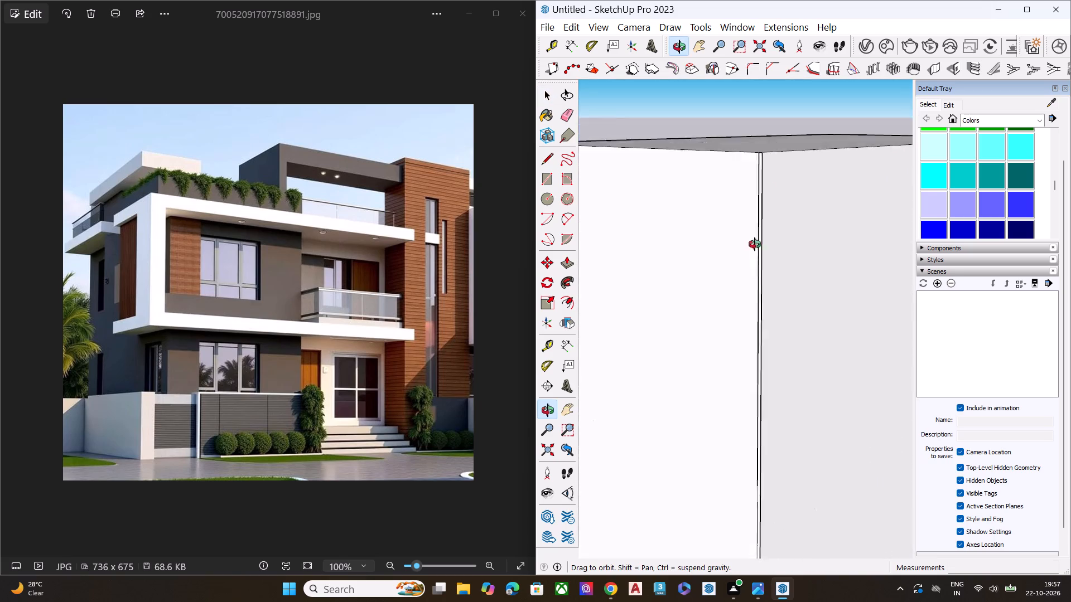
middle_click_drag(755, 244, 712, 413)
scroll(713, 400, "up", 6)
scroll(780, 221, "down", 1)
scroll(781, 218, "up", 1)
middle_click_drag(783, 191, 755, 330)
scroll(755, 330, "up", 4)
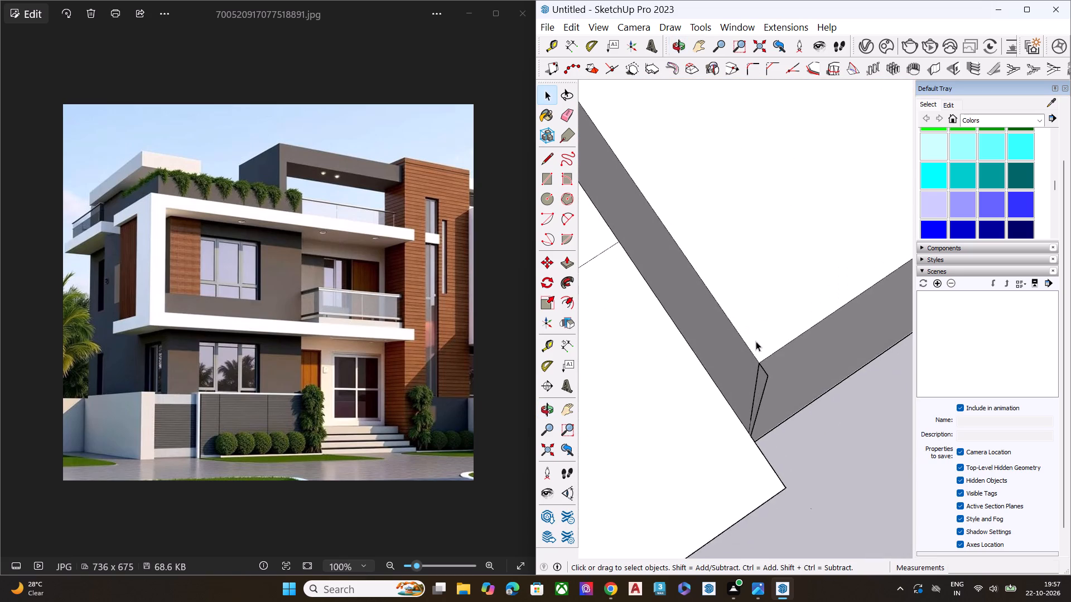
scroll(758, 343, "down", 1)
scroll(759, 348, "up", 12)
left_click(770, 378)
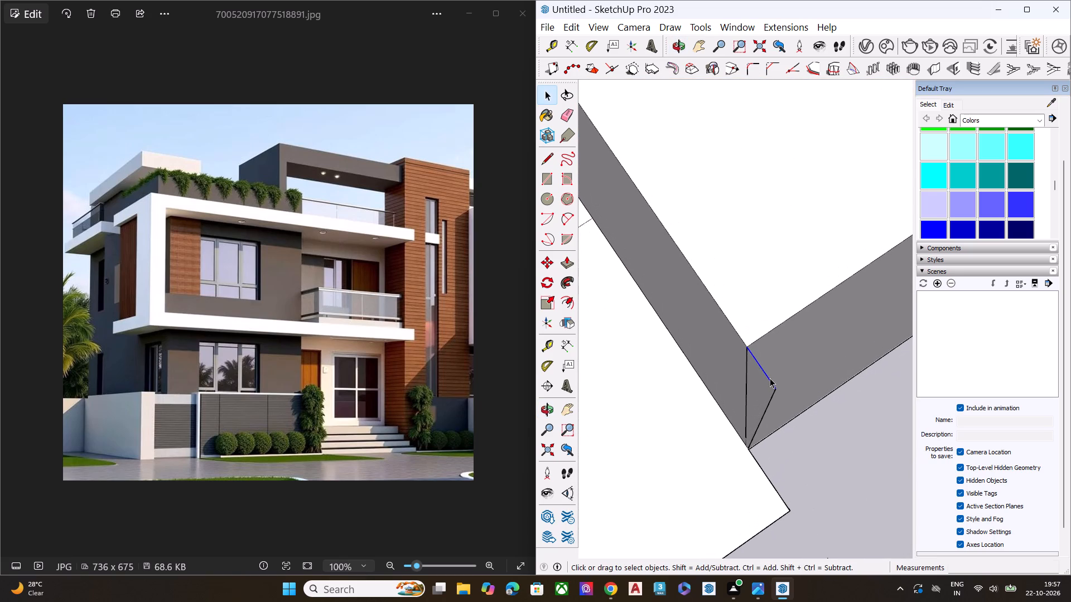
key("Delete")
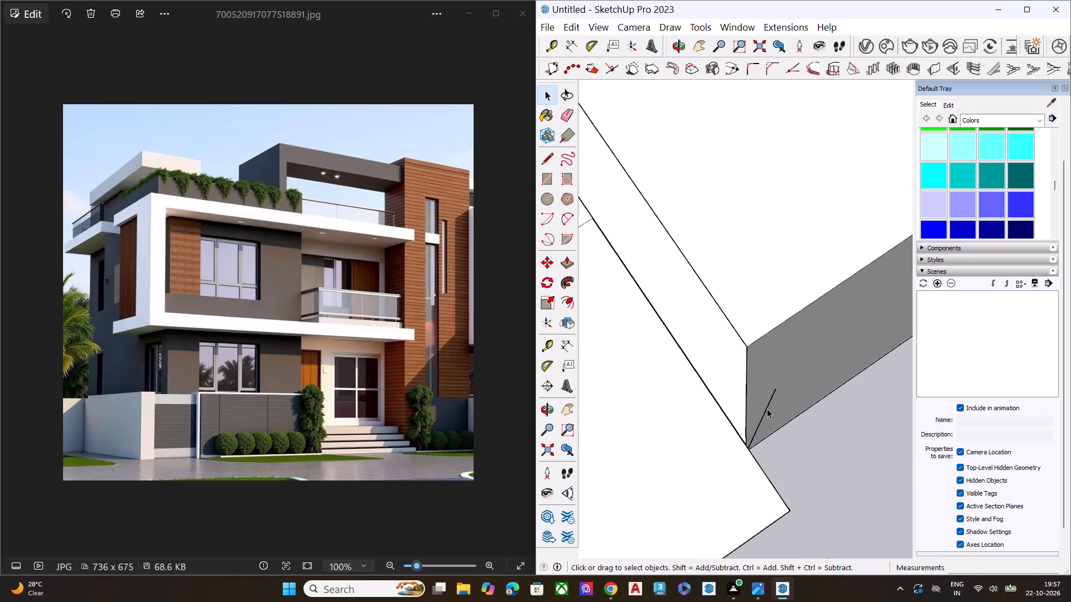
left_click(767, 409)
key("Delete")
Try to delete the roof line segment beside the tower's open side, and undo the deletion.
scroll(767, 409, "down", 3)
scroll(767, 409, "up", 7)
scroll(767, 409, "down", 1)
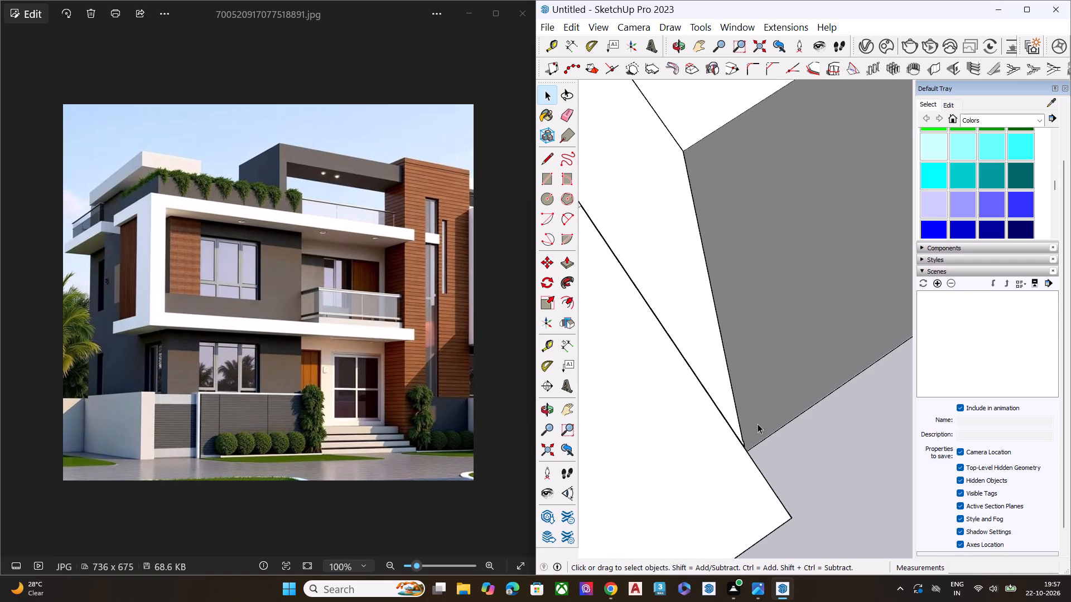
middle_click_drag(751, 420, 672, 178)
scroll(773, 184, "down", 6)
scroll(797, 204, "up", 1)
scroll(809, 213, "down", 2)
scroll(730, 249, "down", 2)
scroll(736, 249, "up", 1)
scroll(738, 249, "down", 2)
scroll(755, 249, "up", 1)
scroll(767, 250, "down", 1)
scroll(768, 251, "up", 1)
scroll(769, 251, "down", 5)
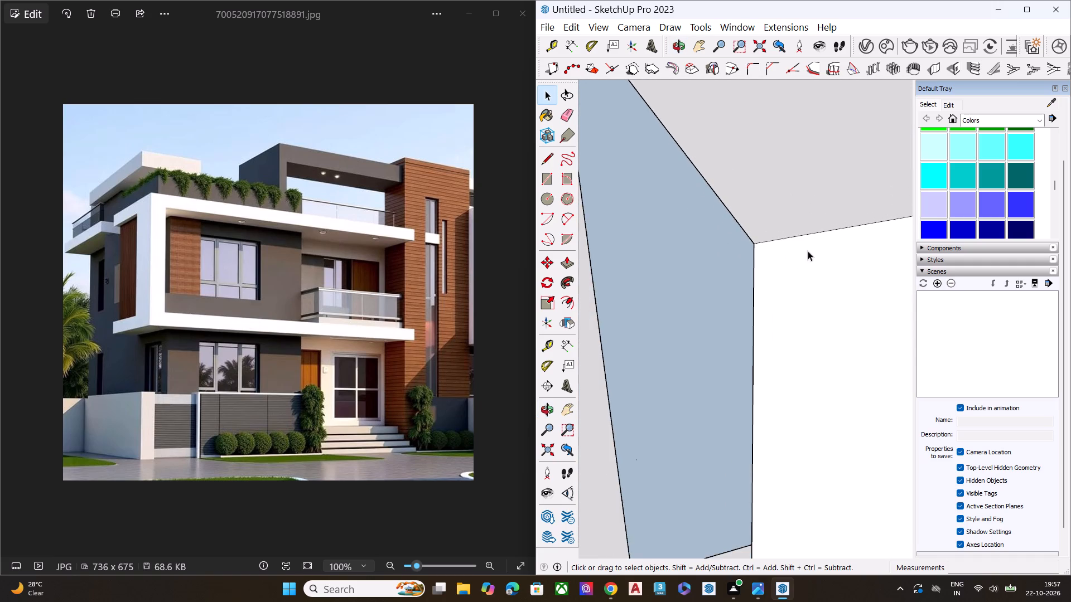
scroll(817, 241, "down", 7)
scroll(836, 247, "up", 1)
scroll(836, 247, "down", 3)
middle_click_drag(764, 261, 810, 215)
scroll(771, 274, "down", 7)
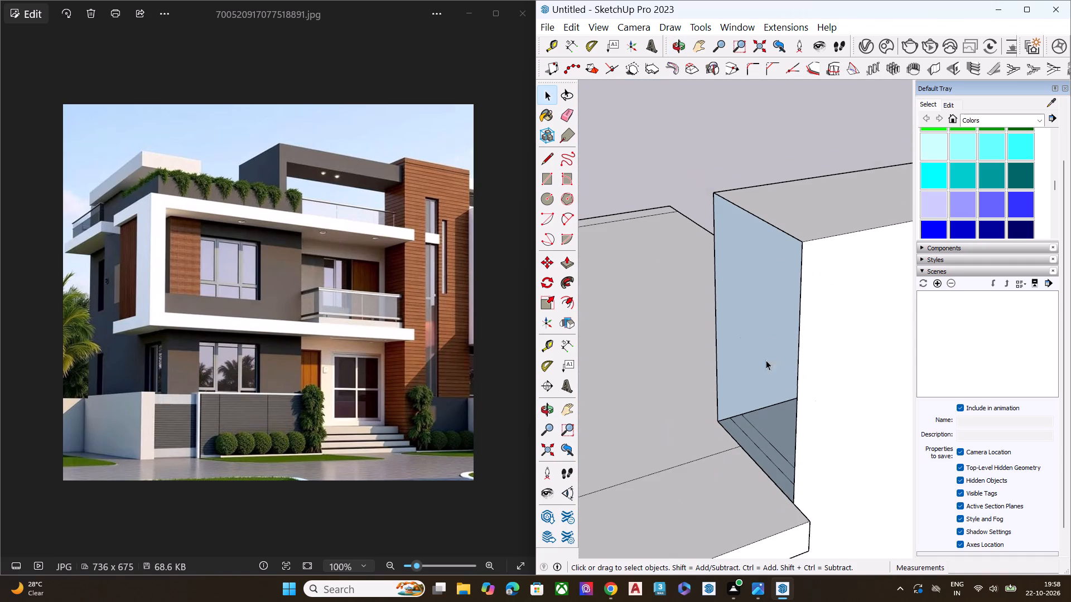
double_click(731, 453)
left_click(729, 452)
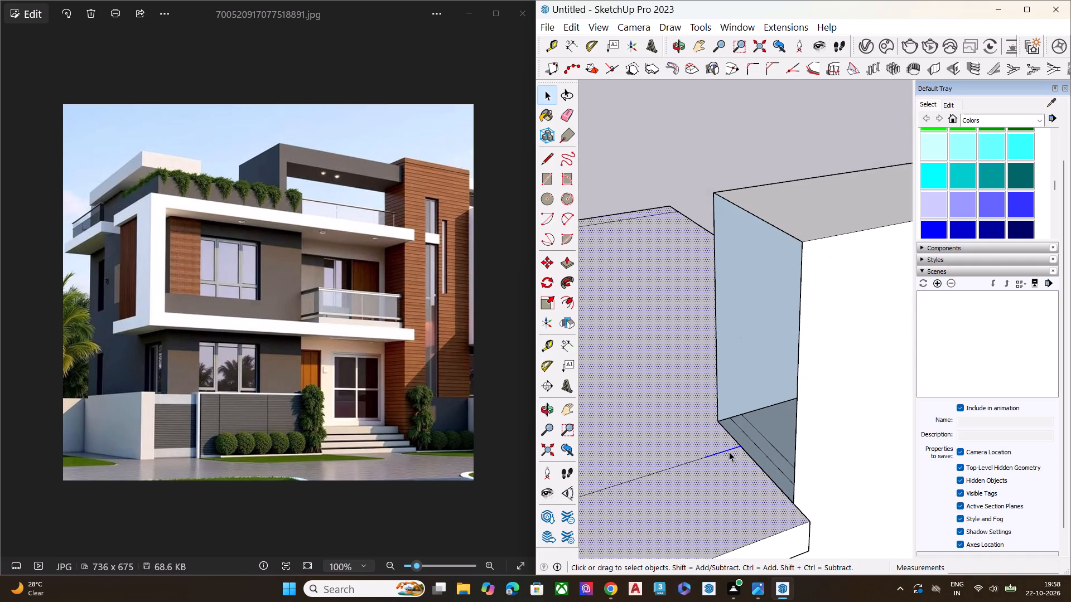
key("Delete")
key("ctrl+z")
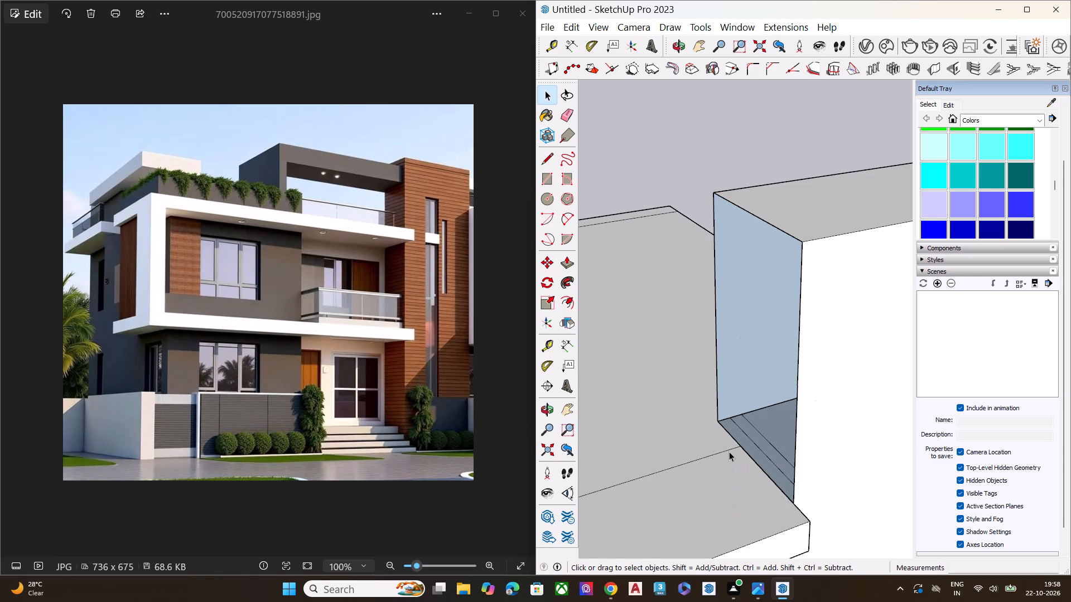
Turn on the back edges display and erase the roof line segment that meets the tower base.
key("k")
middle_click_drag(729, 449, 719, 383)
scroll(727, 446, "down", 1)
scroll(715, 432, "up", 3)
scroll(712, 443, "down", 1)
scroll(710, 450, "up", 7)
key("e")
left_click(736, 425)
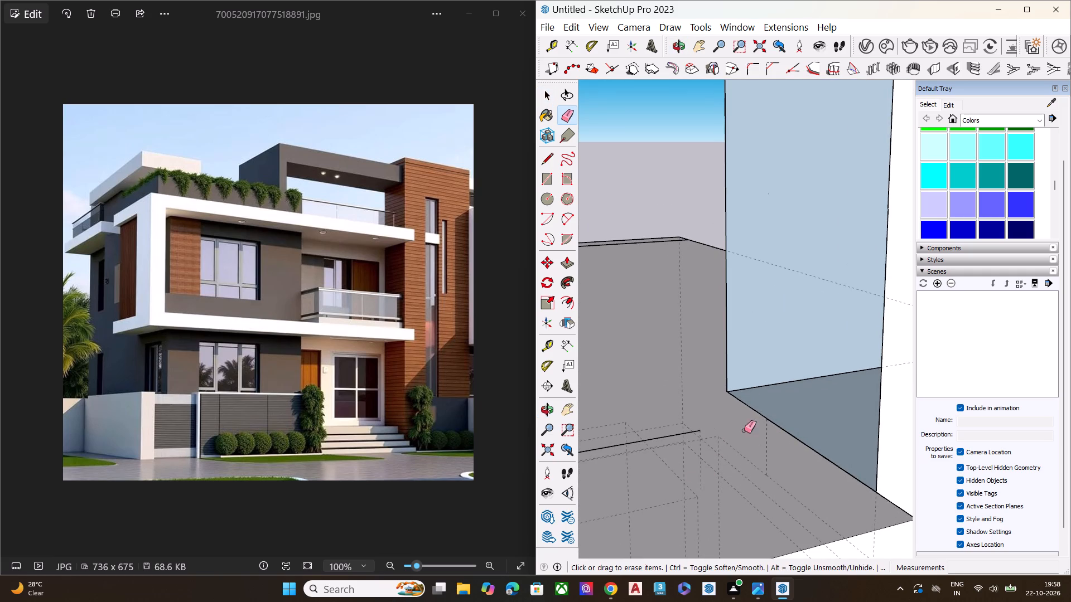
Erase the remaining leftover roof line running along the front edge of the roof towards the tower.
scroll(741, 445, "down", 5)
middle_click_drag(711, 458, 742, 422)
scroll(728, 444, "up", 8)
scroll(723, 450, "down", 1)
scroll(722, 450, "up", 2)
scroll(721, 450, "down", 1)
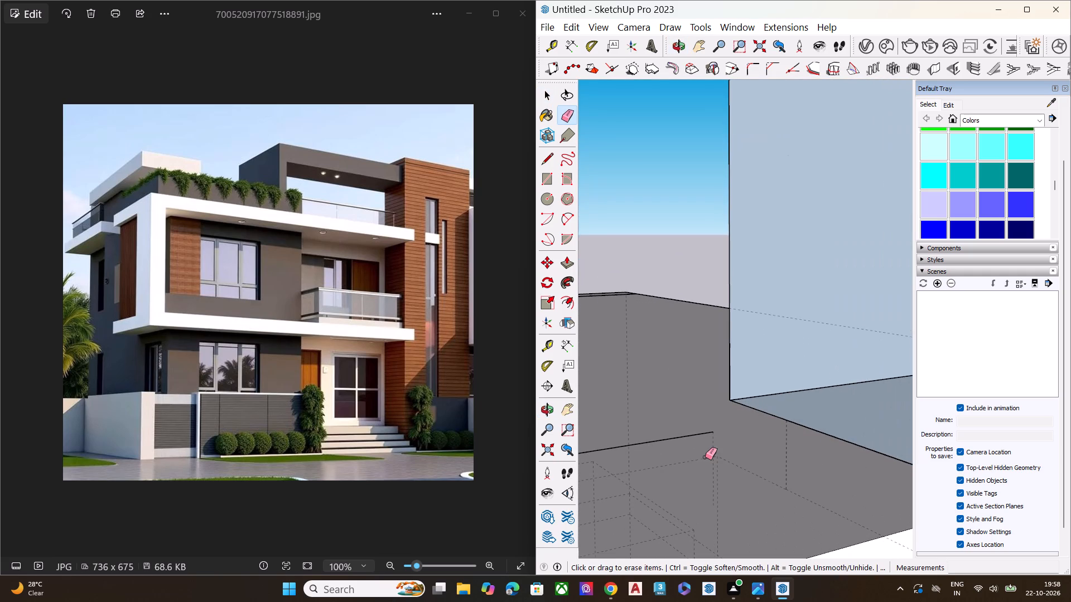
left_click(715, 447)
left_click(712, 431)
Examine the roof and the whole building for remaining stray lines with the back edges displayed.
scroll(772, 431, "down", 10)
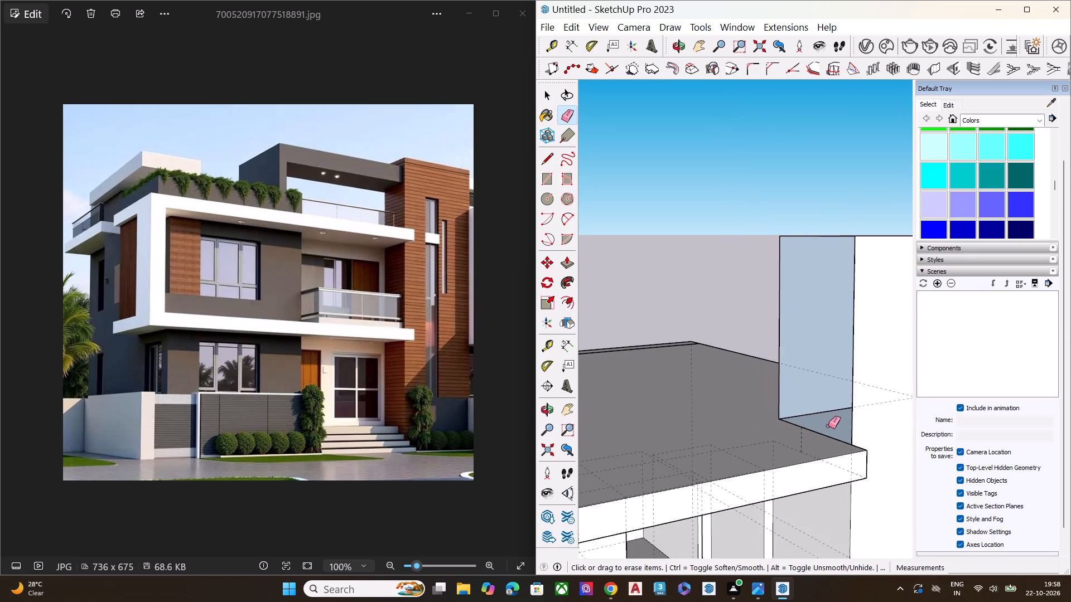
scroll(744, 390, "up", 2)
scroll(741, 390, "down", 5)
scroll(741, 392, "up", 2)
scroll(741, 392, "down", 6)
scroll(799, 411, "up", 1)
scroll(802, 411, "down", 8)
middle_click_drag(772, 414, 798, 580)
scroll(713, 474, "up", 2)
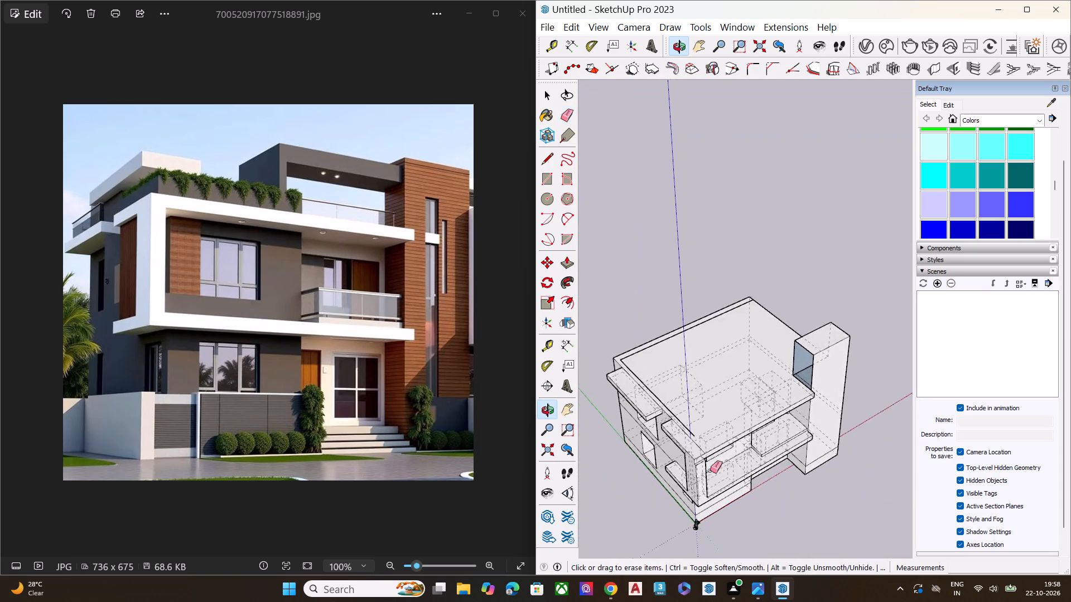
scroll(710, 470, "up", 6)
middle_click_drag(701, 425, 759, 312)
Turn off the back edges display.
key("space")
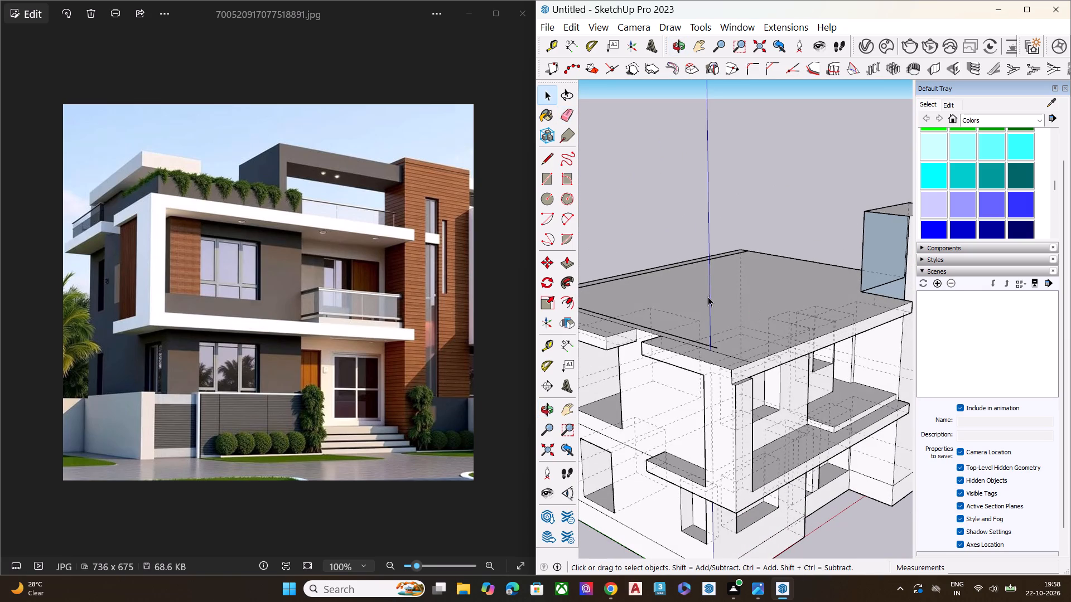
key("k")
Examine the cleaned roof surface and the tower's open side from above.
scroll(822, 261, "down", 2)
scroll(824, 270, "up", 1)
scroll(824, 273, "down", 4)
middle_click_drag(765, 304, 789, 503)
scroll(774, 399, "up", 8)
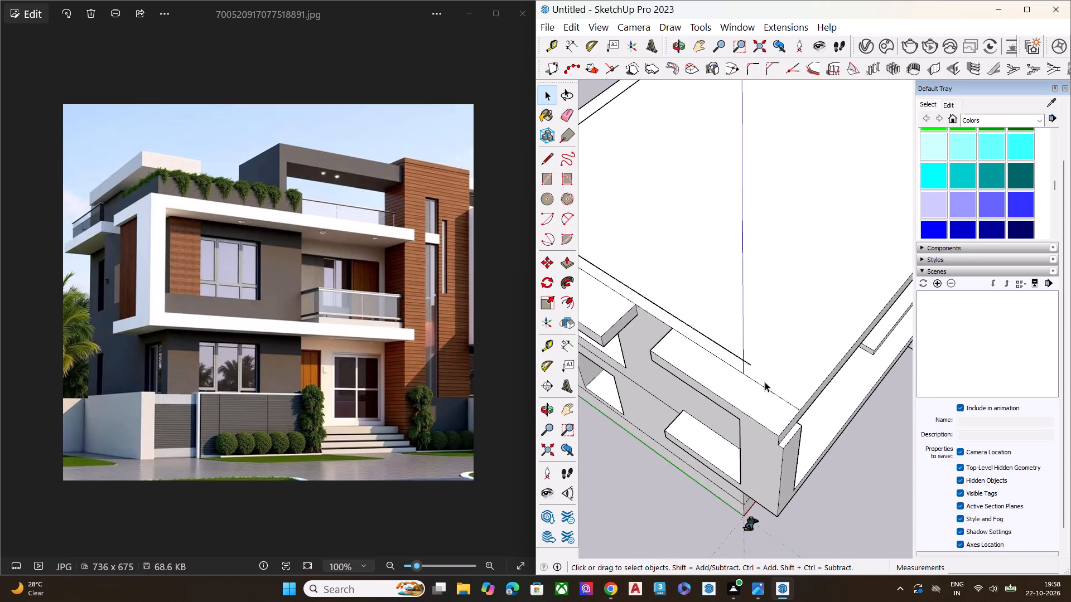
scroll(755, 380, "up", 2)
scroll(727, 385, "down", 19)
scroll(788, 365, "up", 1)
middle_click_drag(791, 365, 881, 346)
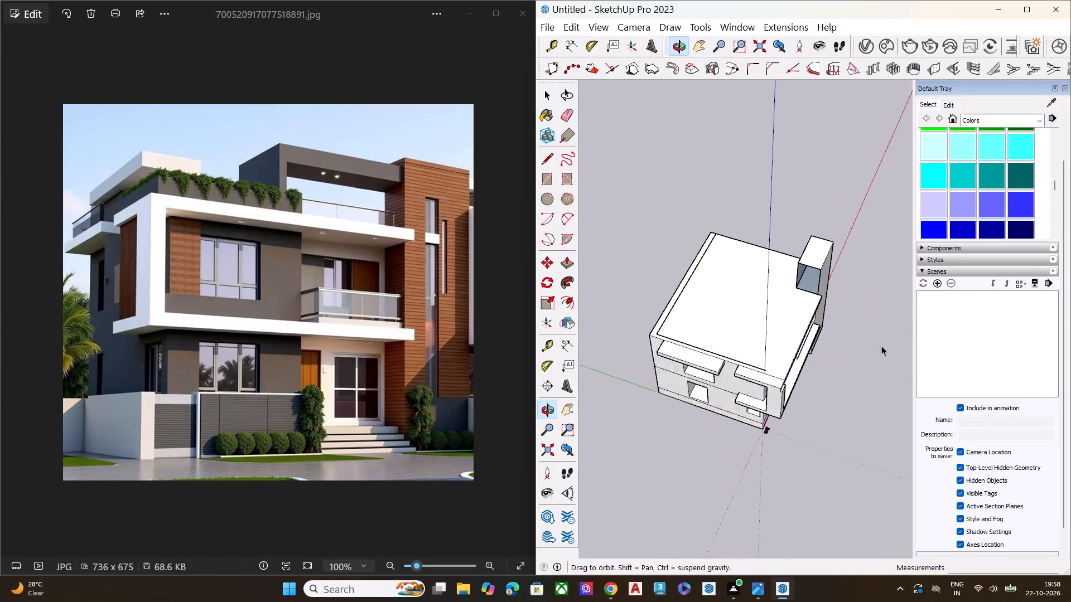
middle_click_drag(881, 346, 880, 348)
scroll(822, 284, "up", 10)
scroll(802, 260, "down", 1)
scroll(802, 259, "up", 1)
scroll(802, 258, "down", 1)
scroll(802, 257, "up", 2)
scroll(802, 256, "down", 1)
scroll(802, 255, "up", 2)
Push the tower's top face down about 7' 4" to the level of the main roof with Push/Pull.
left_click(851, 247)
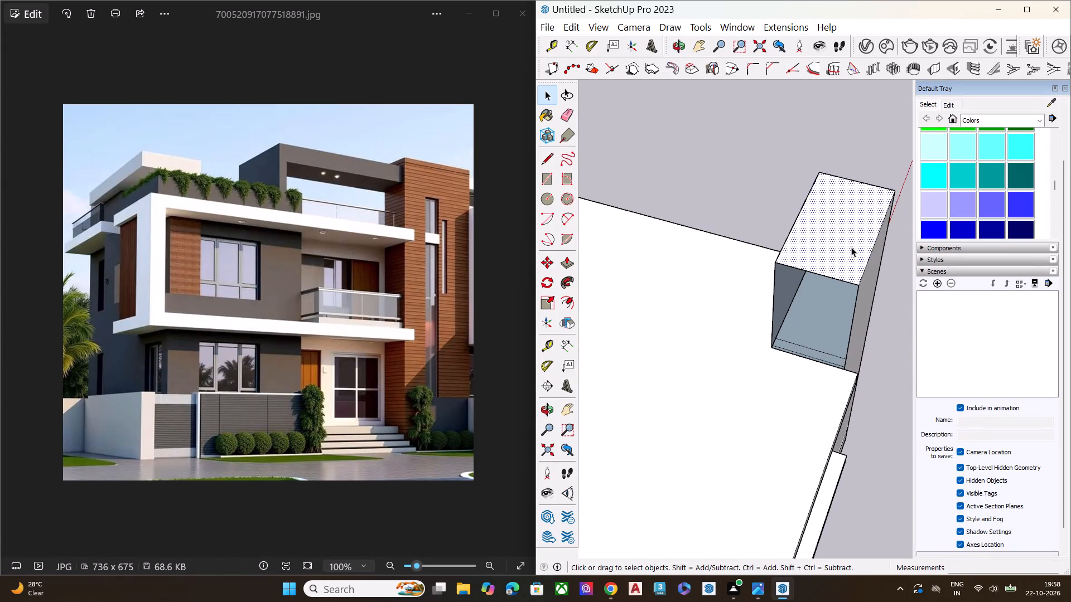
middle_click_drag(838, 275, 686, 206)
scroll(837, 274, "up", 1)
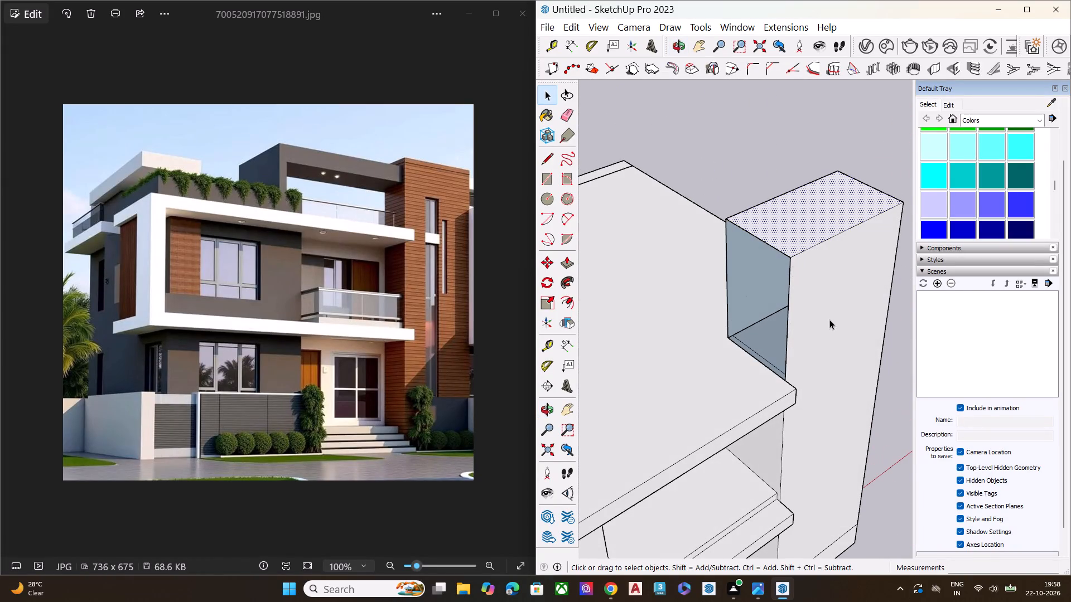
middle_click_drag(789, 308, 842, 170)
scroll(849, 160, "up", 1)
scroll(742, 189, "up", 7)
scroll(828, 143, "down", 1)
scroll(827, 147, "up", 1)
middle_click_drag(837, 210, 850, 305)
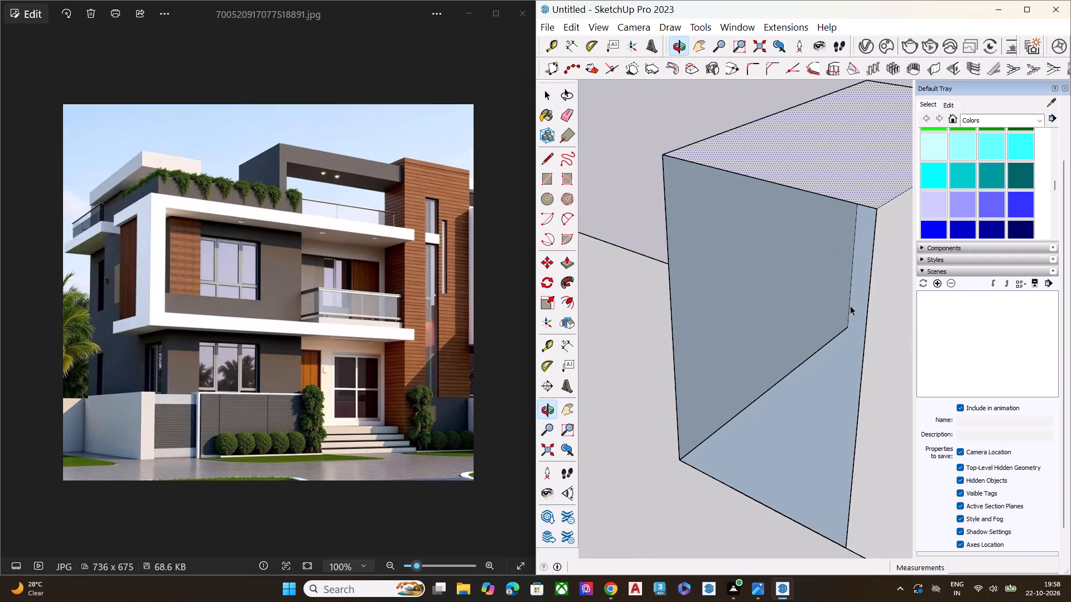
double_click(833, 179)
key("p")
left_click(833, 179)
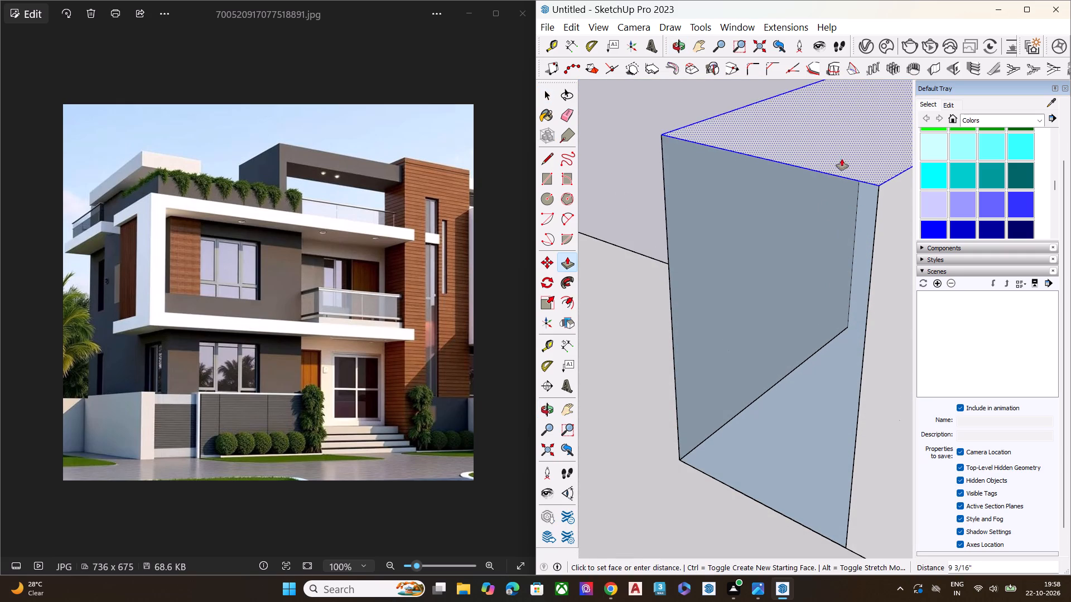
scroll(712, 303, "down", 1)
scroll(710, 302, "up", 1)
scroll(708, 302, "down", 5)
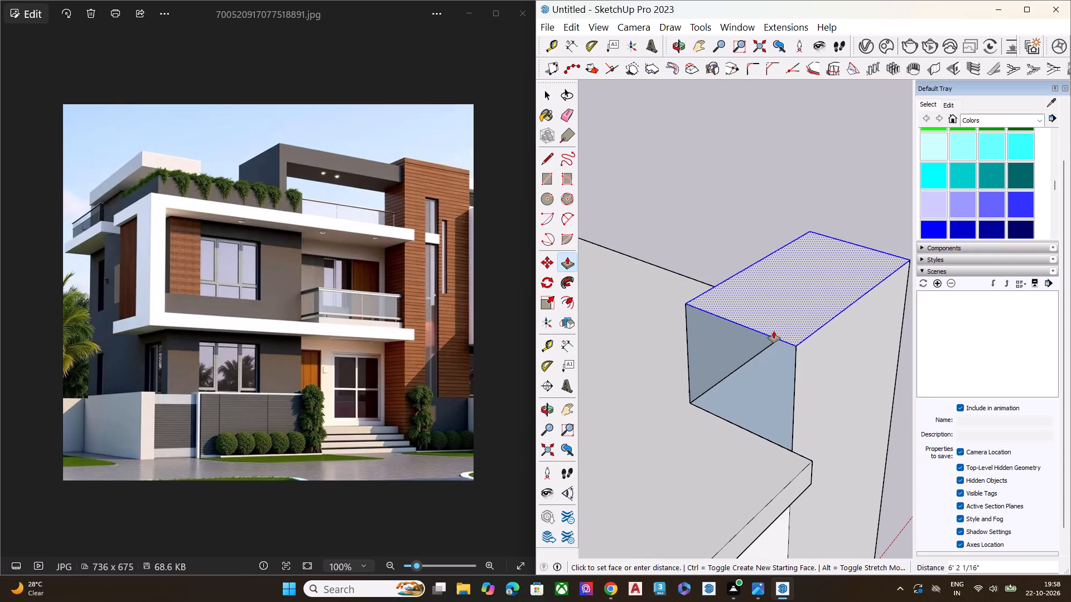
left_click(795, 373)
left_click(790, 328)
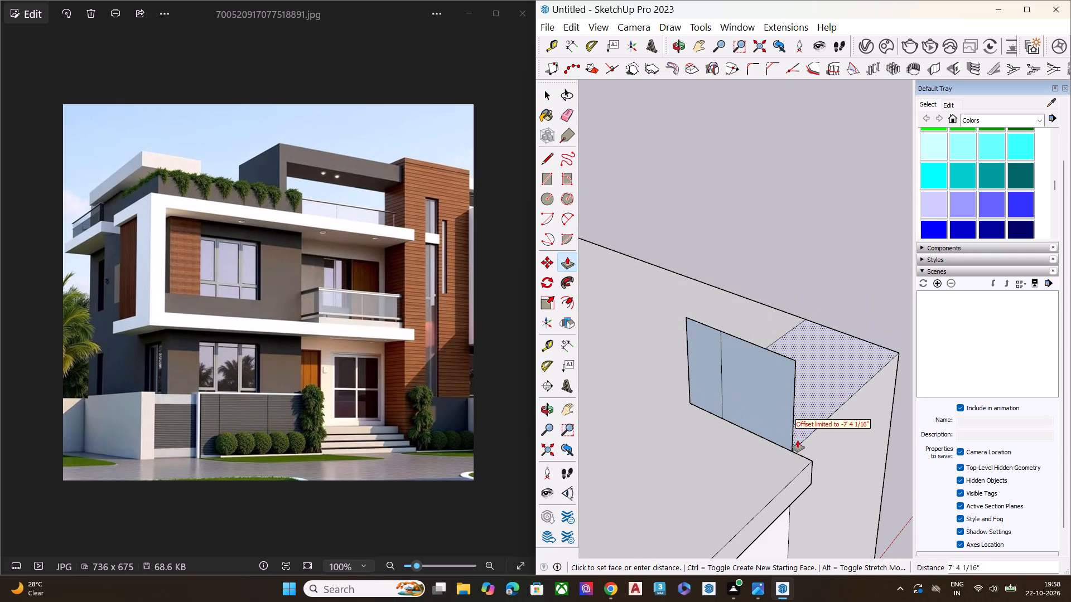
left_click(798, 444)
key("space")
Delete the leftover upright faces and the connecting top edge standing above the roof beside the lowered tower's opening.
middle_click_drag(788, 356, 648, 376)
scroll(649, 376, "up", 7)
left_click(760, 372)
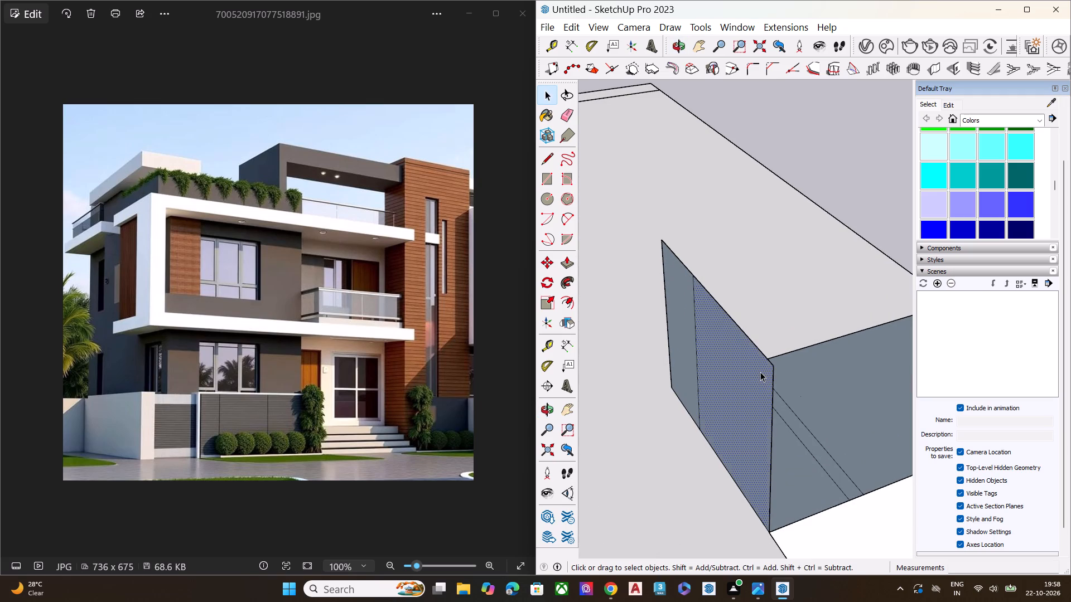
key("Delete")
left_click(758, 347)
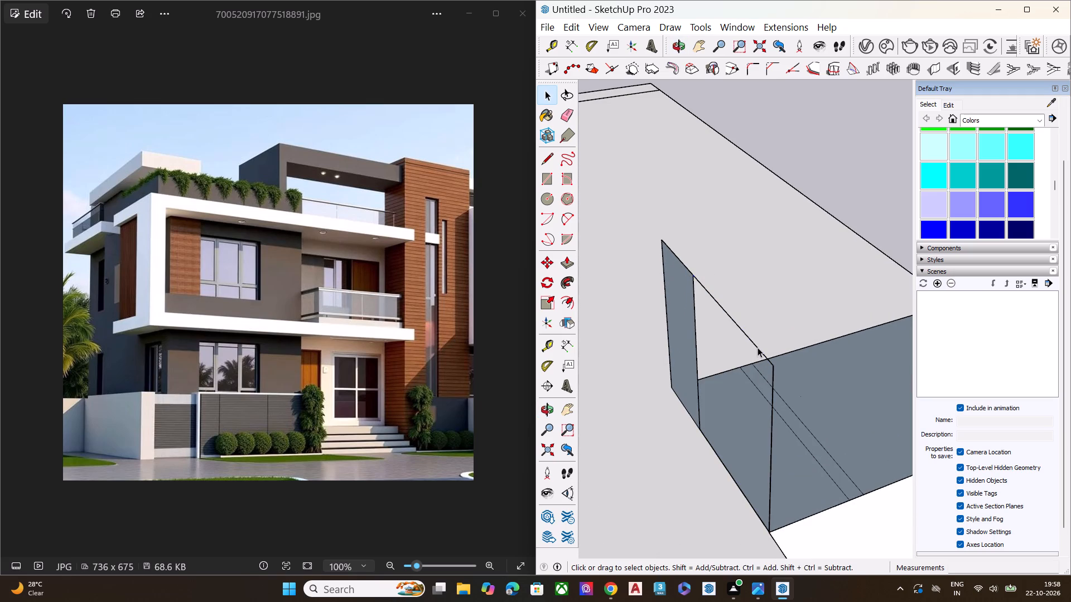
key("Delete")
left_click(678, 295)
key("Delete")
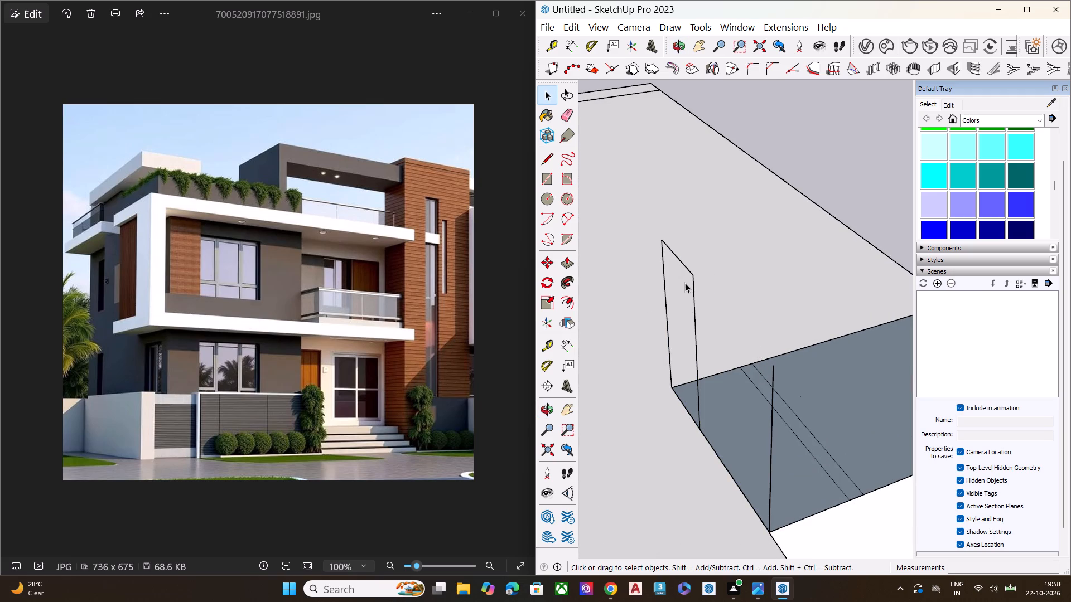
Delete the remaining loose upright and top edges left standing above the roof beside the tower opening.
left_click(691, 273)
left_click(688, 269)
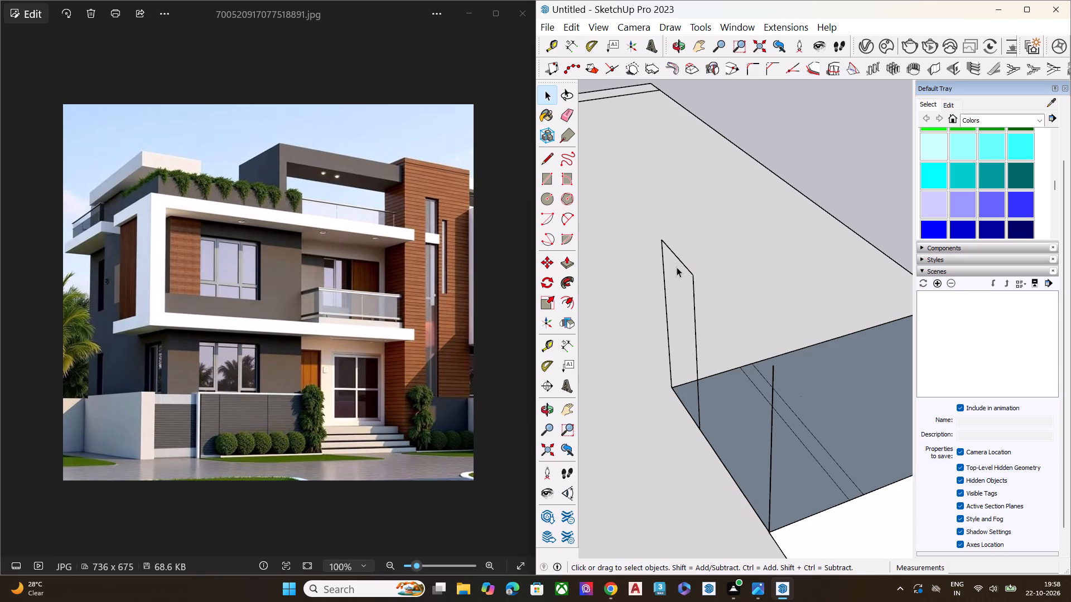
left_click(664, 270)
key("Delete")
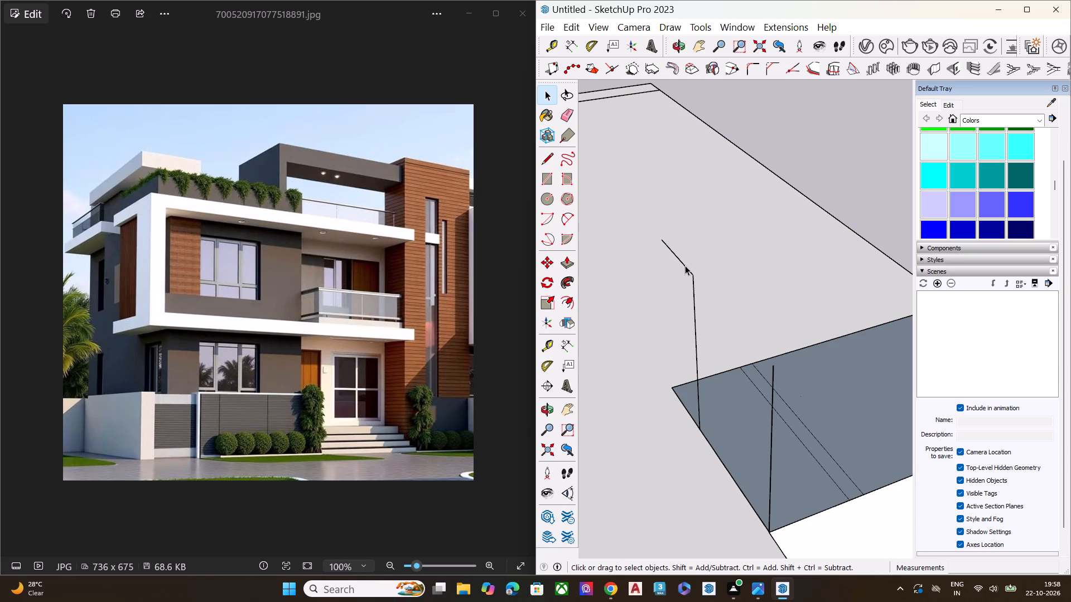
left_click(685, 265)
key("Delete")
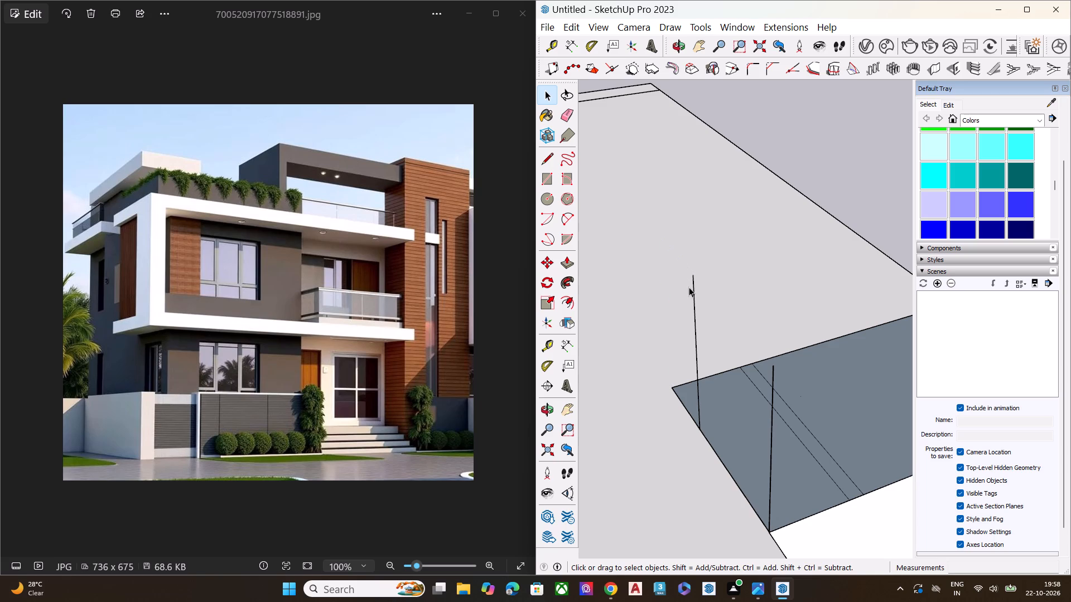
left_click(693, 292)
key("Delete")
left_click(773, 377)
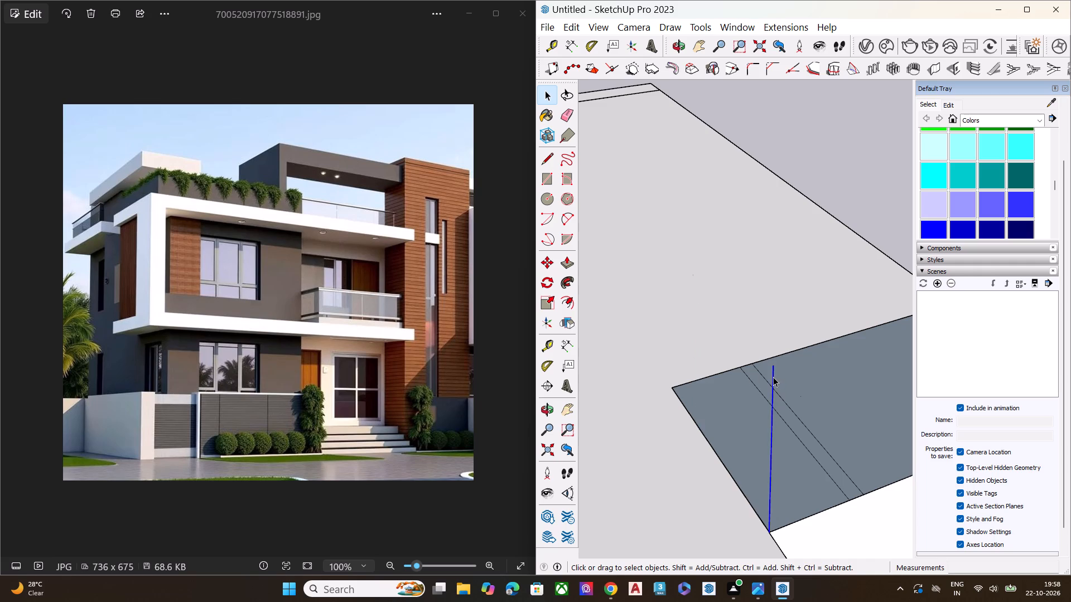
key("Delete")
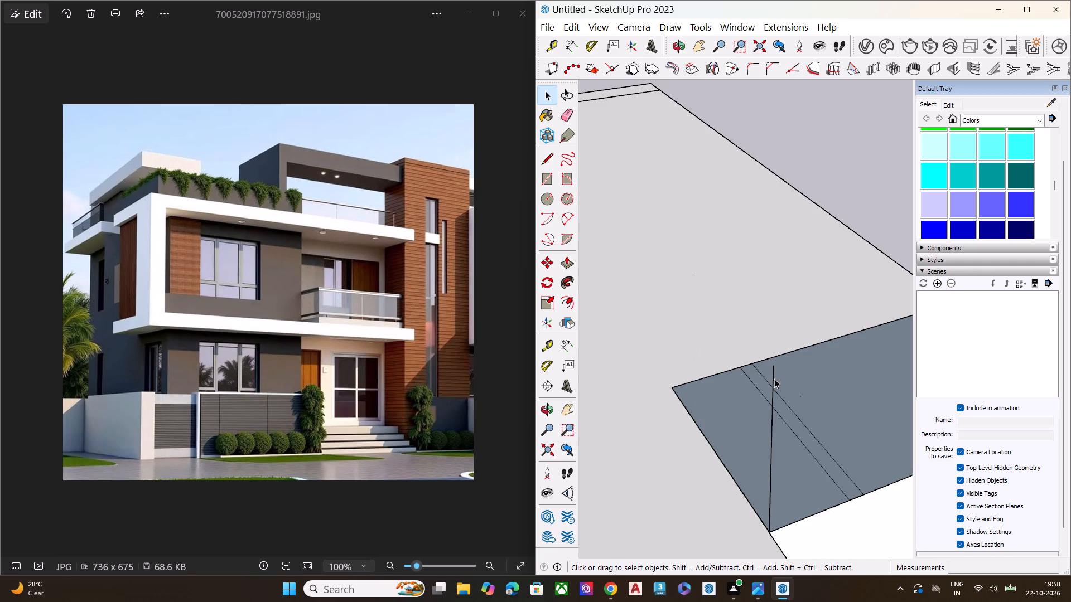
left_click(773, 379)
key("Delete")
Draw a rectangle between opposite corners of the open tower top to close it at roof level.
scroll(718, 363, "down", 4)
scroll(607, 353, "up", 1)
scroll(606, 353, "down", 6)
middle_click_drag(677, 371, 573, 490)
scroll(675, 383, "down", 1)
scroll(649, 450, "up", 4)
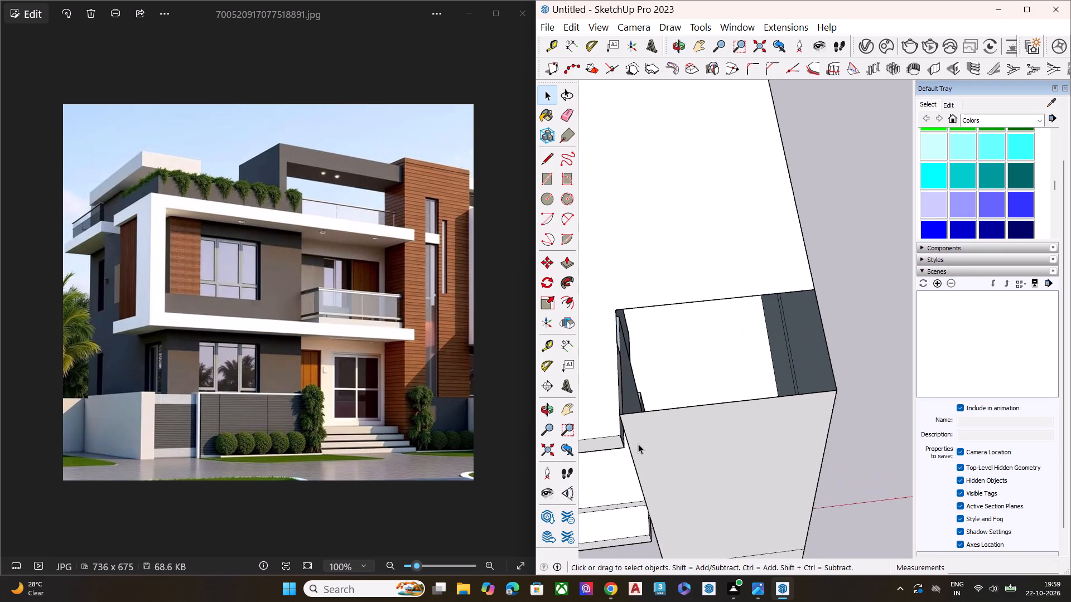
scroll(638, 444, "up", 3)
middle_click_drag(633, 397, 666, 409)
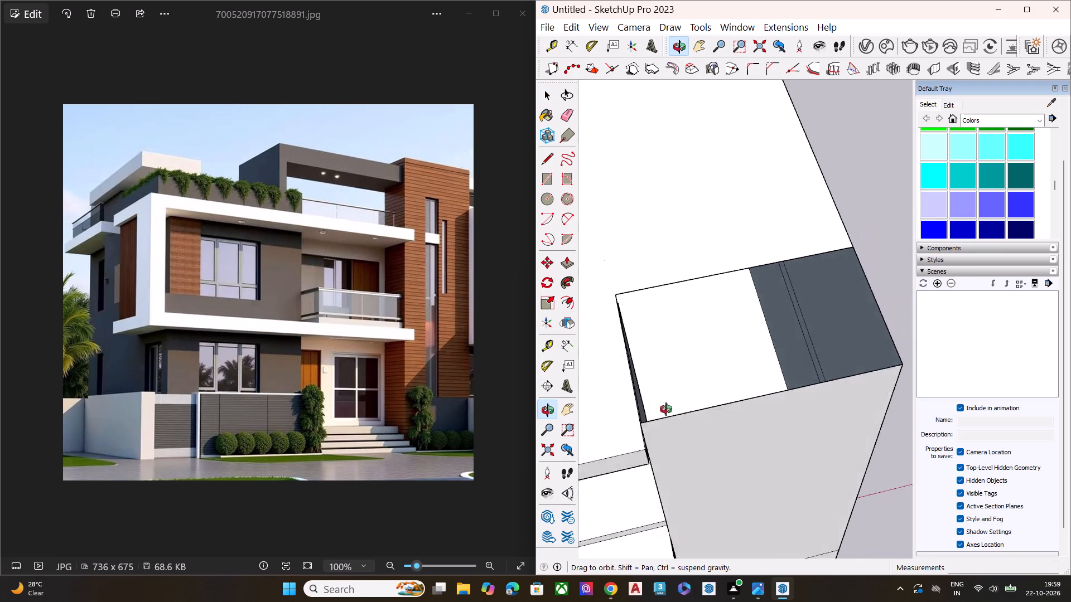
middle_click_drag(666, 409, 659, 426)
middle_click_drag(654, 427, 703, 248)
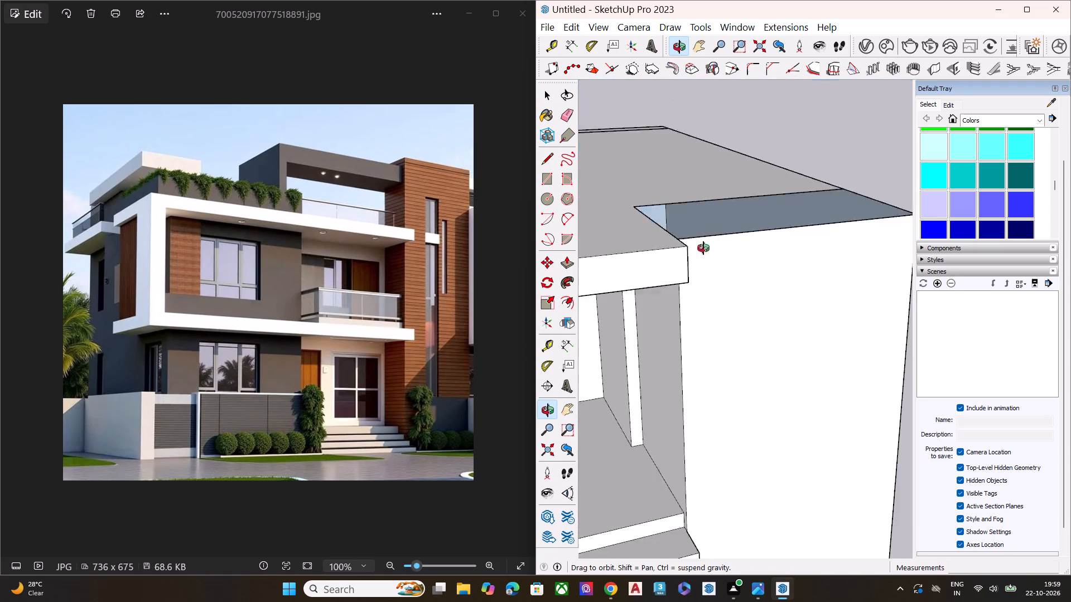
middle_click_drag(703, 248, 645, 387)
key("r")
left_click(612, 278)
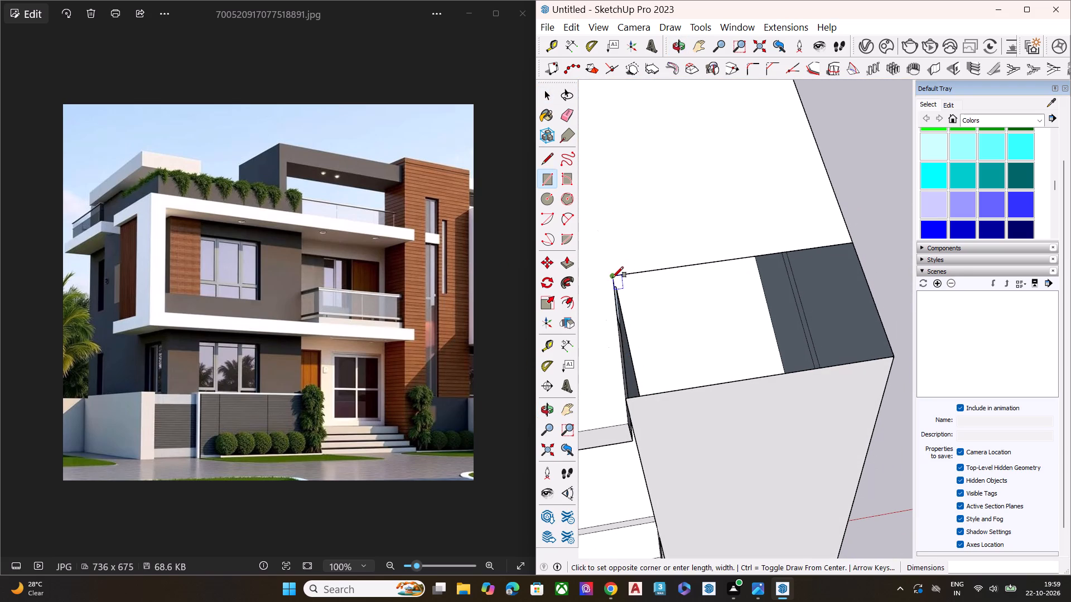
left_click(893, 355)
key("space")
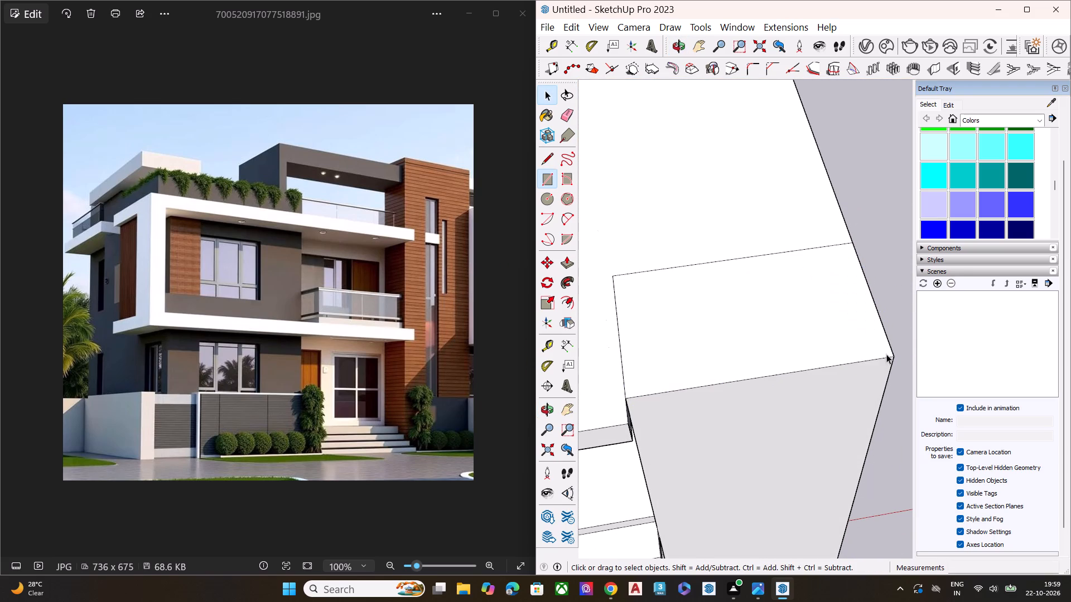
Erase the edges separating the new tower cover from the main roof so they form one surface.
left_click(614, 296)
key("Delete")
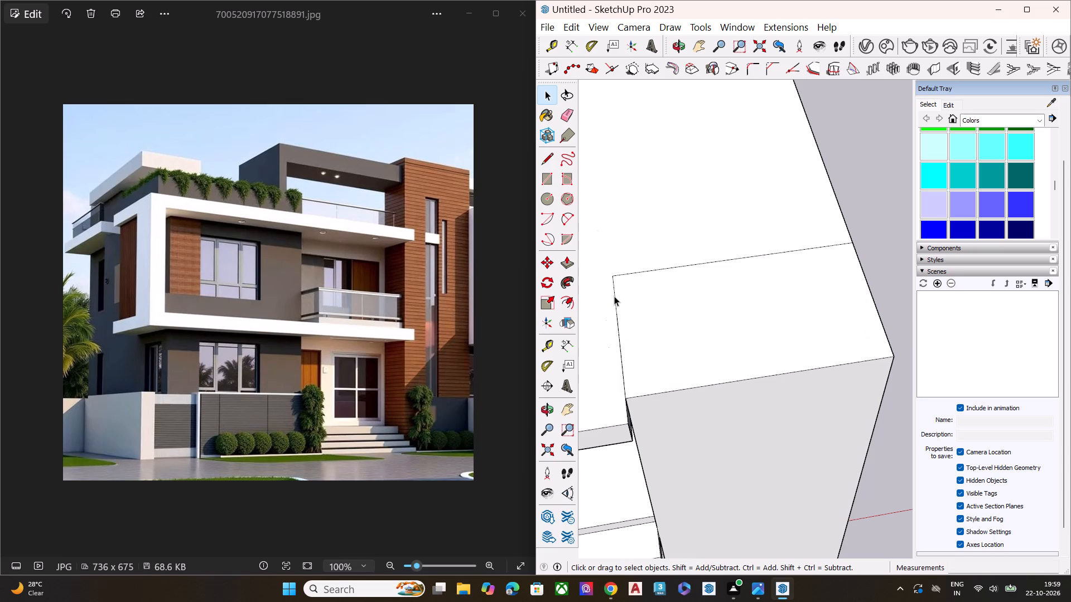
left_click(614, 296)
key("Delete")
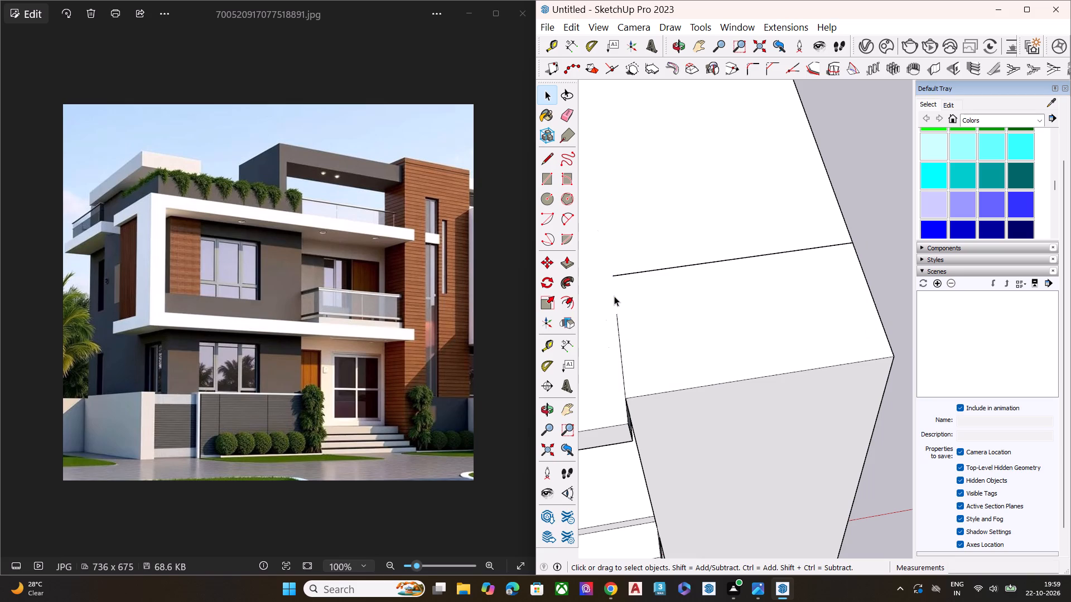
left_click(651, 268)
double_click(655, 272)
key("Delete")
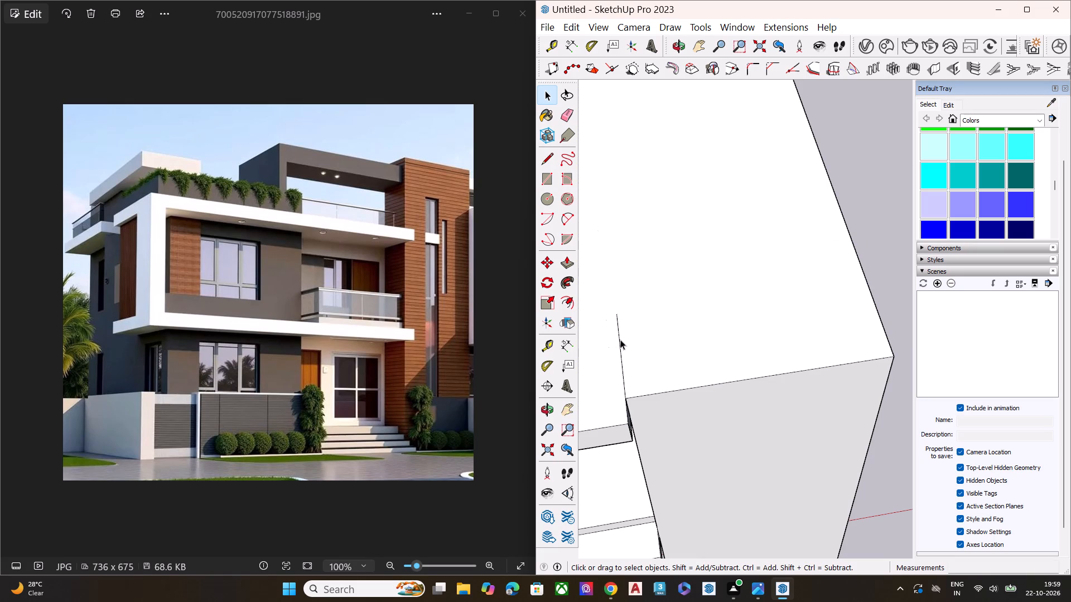
left_click(620, 339)
key("Delete")
left_click(620, 339)
key("Delete")
Close the open end of the roof slab beside the tower with a rectangle about 1' 8" by 2'.
scroll(644, 349, "down", 7)
middle_click_drag(657, 368, 422, 318)
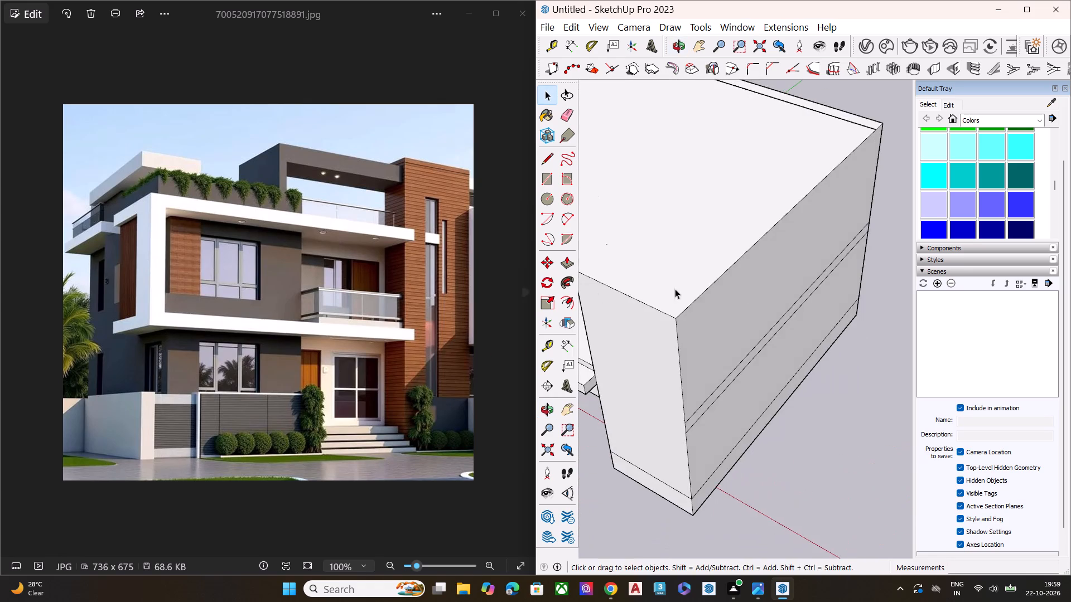
scroll(777, 298, "down", 13)
middle_click_drag(705, 324, 611, 260)
scroll(611, 260, "up", 7)
scroll(826, 289, "down", 1)
scroll(829, 292, "up", 2)
scroll(787, 327, "up", 6)
scroll(769, 313, "down", 3)
scroll(769, 313, "up", 5)
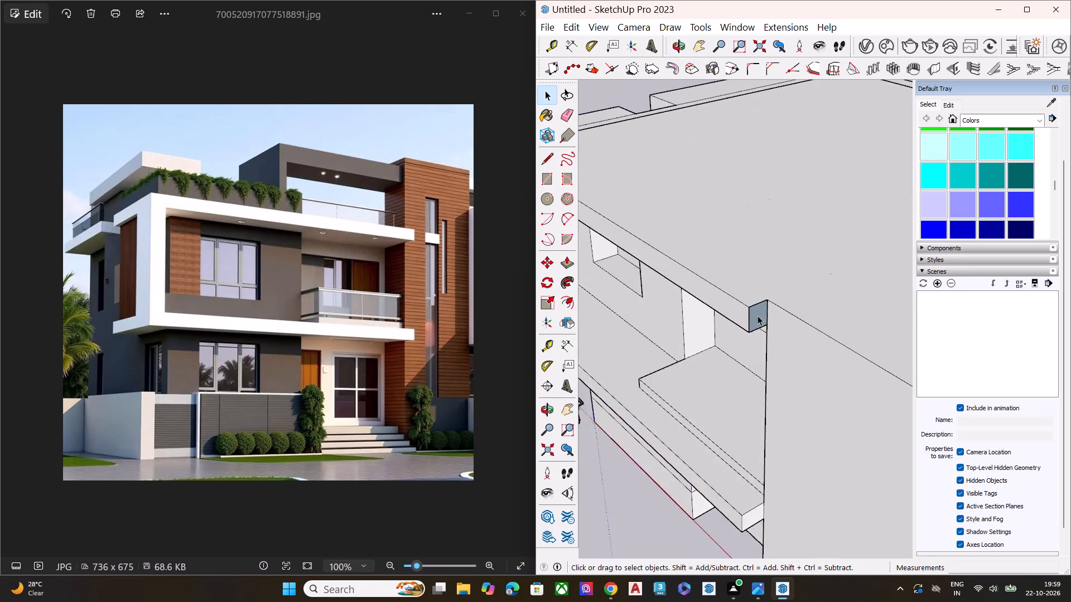
scroll(758, 315, "up", 5)
middle_click_drag(734, 314, 702, 308)
scroll(781, 318, "down", 1)
middle_click_drag(776, 314, 679, 278)
scroll(674, 273, "up", 4)
key("r")
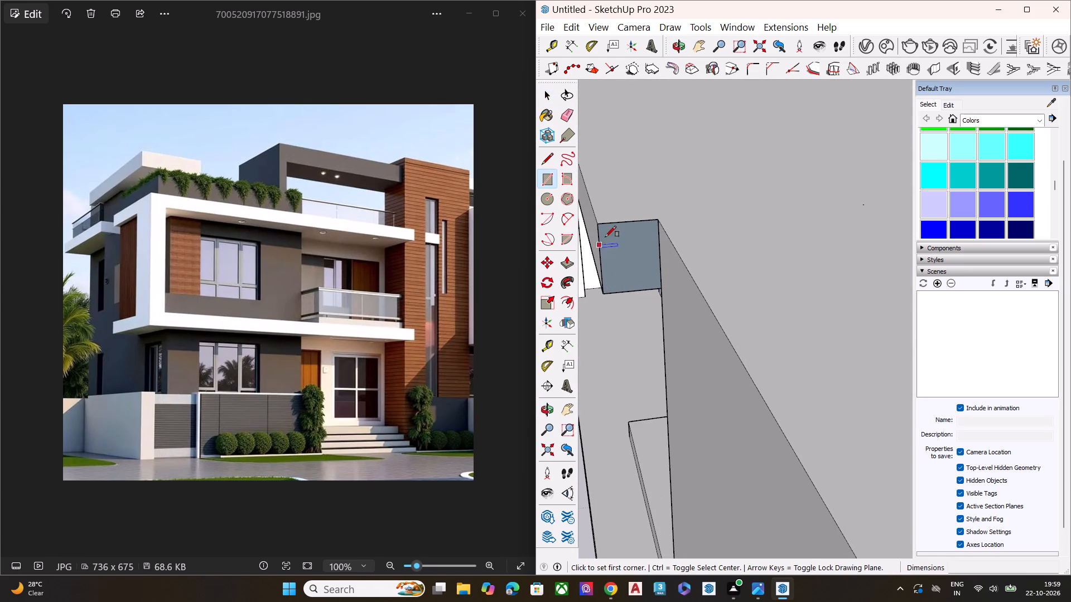
left_click(599, 224)
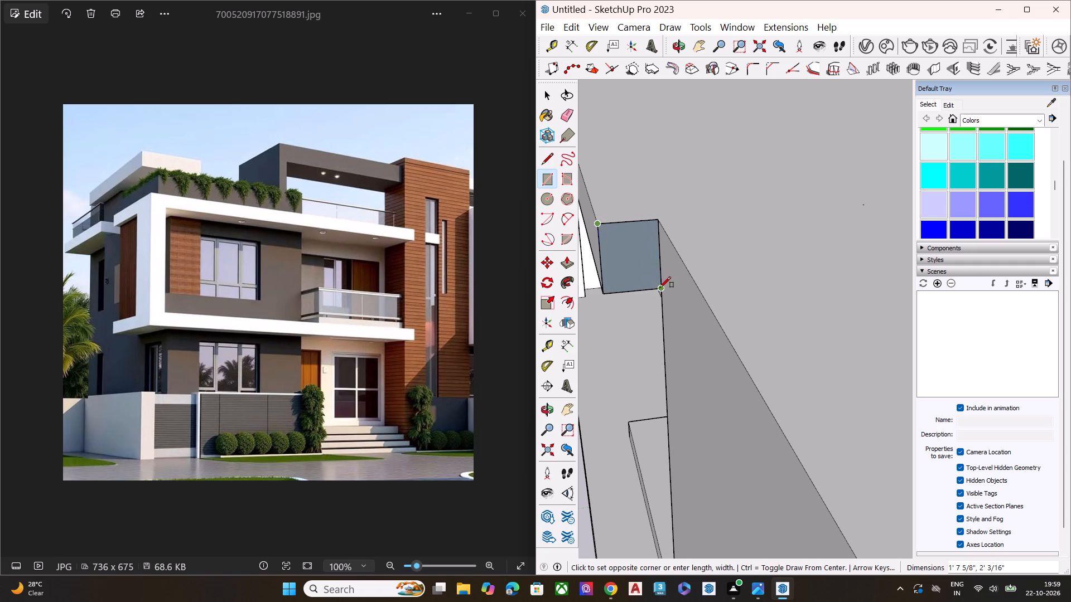
left_click(660, 288)
key("space")
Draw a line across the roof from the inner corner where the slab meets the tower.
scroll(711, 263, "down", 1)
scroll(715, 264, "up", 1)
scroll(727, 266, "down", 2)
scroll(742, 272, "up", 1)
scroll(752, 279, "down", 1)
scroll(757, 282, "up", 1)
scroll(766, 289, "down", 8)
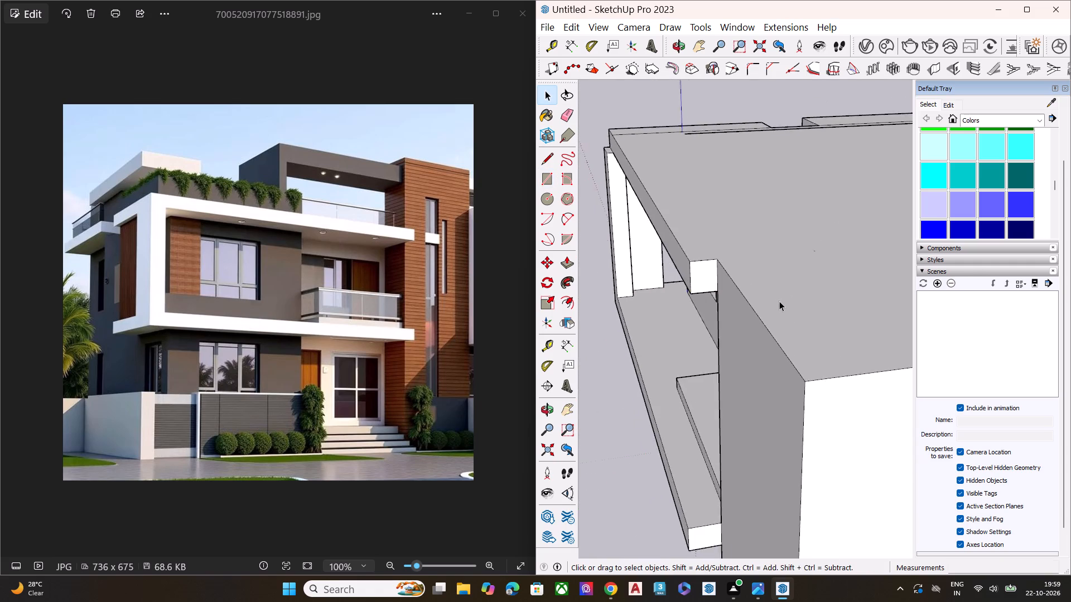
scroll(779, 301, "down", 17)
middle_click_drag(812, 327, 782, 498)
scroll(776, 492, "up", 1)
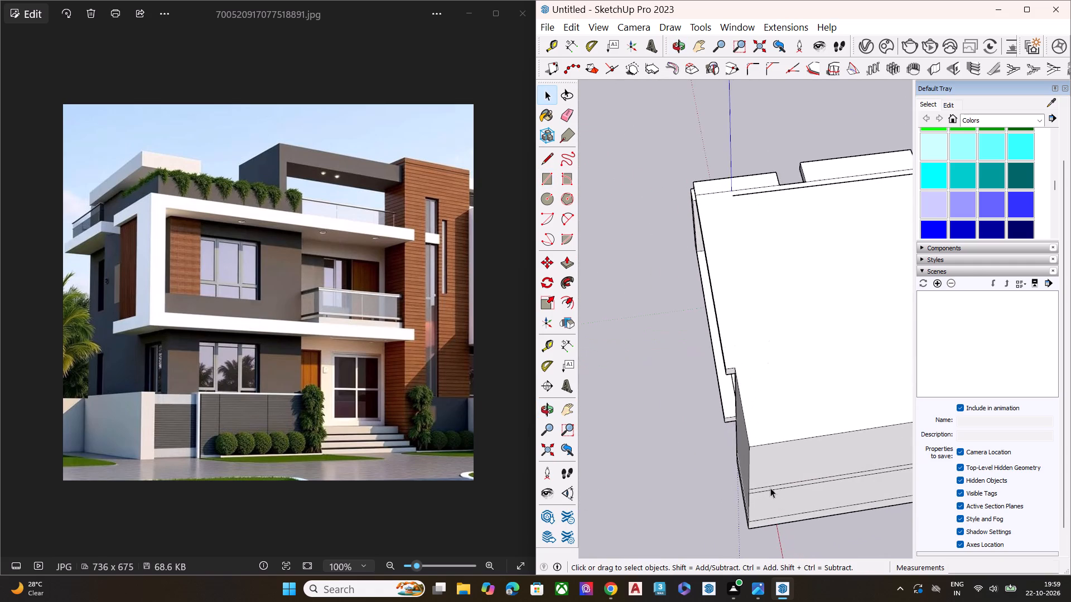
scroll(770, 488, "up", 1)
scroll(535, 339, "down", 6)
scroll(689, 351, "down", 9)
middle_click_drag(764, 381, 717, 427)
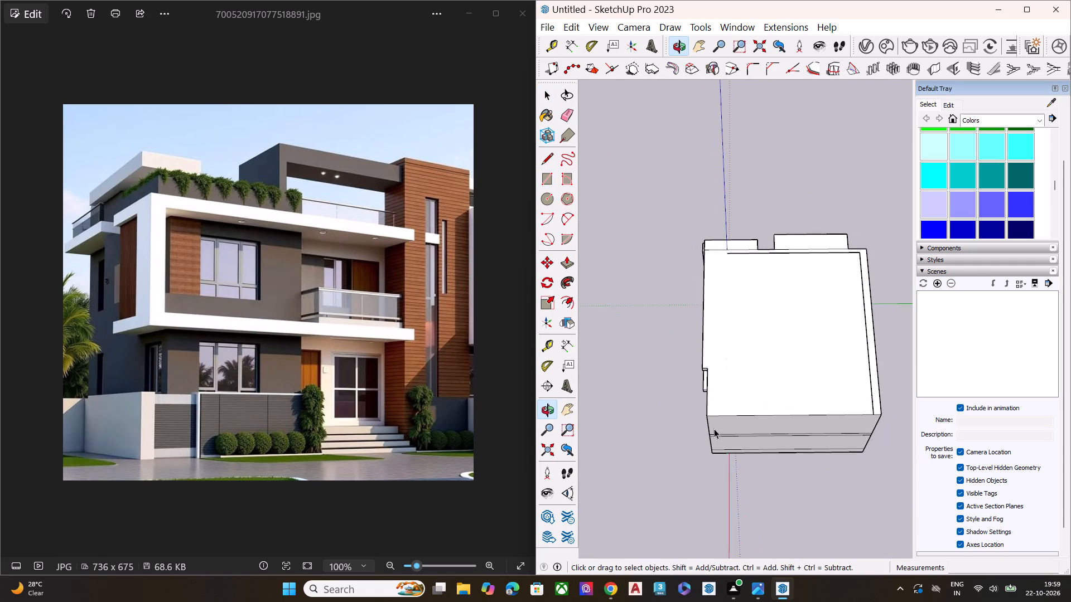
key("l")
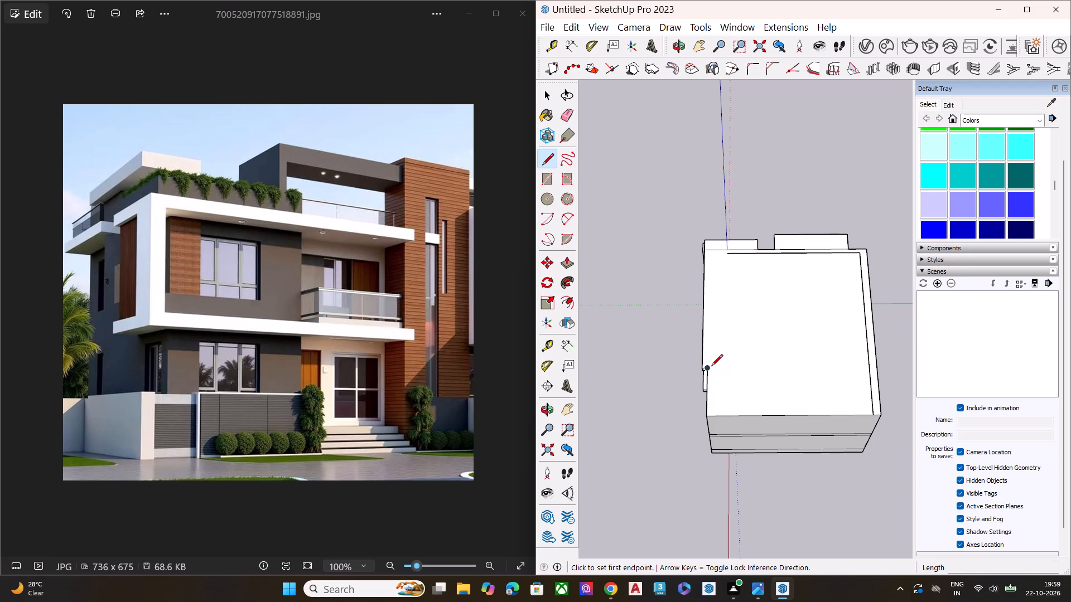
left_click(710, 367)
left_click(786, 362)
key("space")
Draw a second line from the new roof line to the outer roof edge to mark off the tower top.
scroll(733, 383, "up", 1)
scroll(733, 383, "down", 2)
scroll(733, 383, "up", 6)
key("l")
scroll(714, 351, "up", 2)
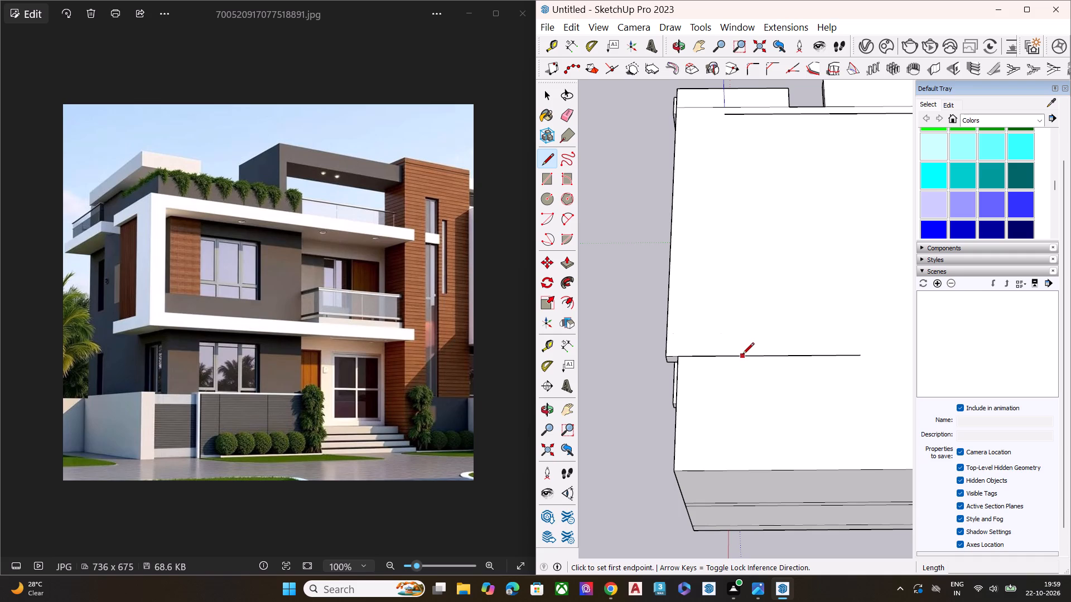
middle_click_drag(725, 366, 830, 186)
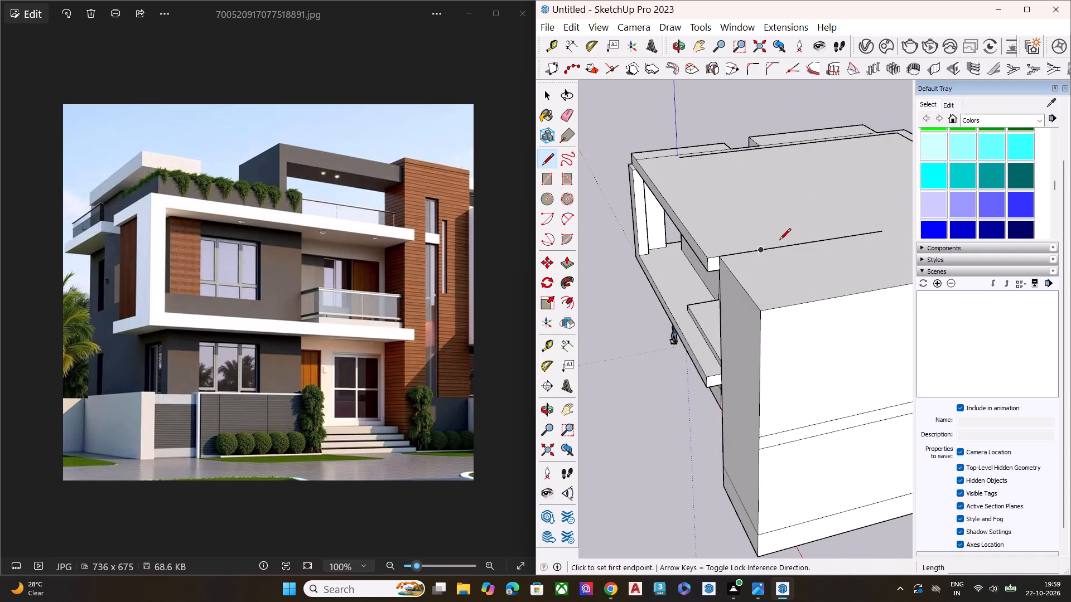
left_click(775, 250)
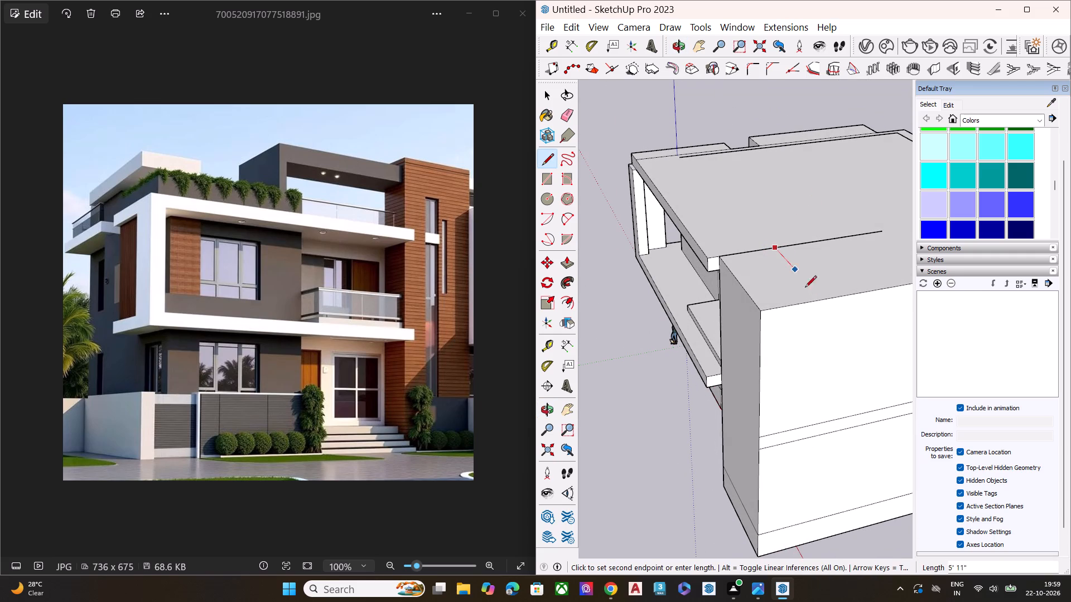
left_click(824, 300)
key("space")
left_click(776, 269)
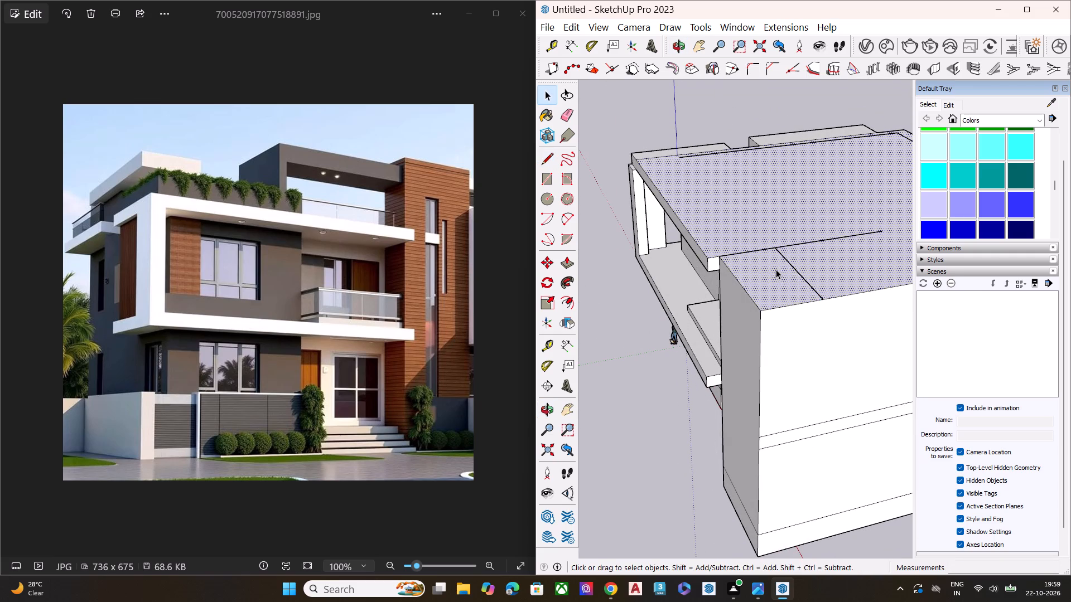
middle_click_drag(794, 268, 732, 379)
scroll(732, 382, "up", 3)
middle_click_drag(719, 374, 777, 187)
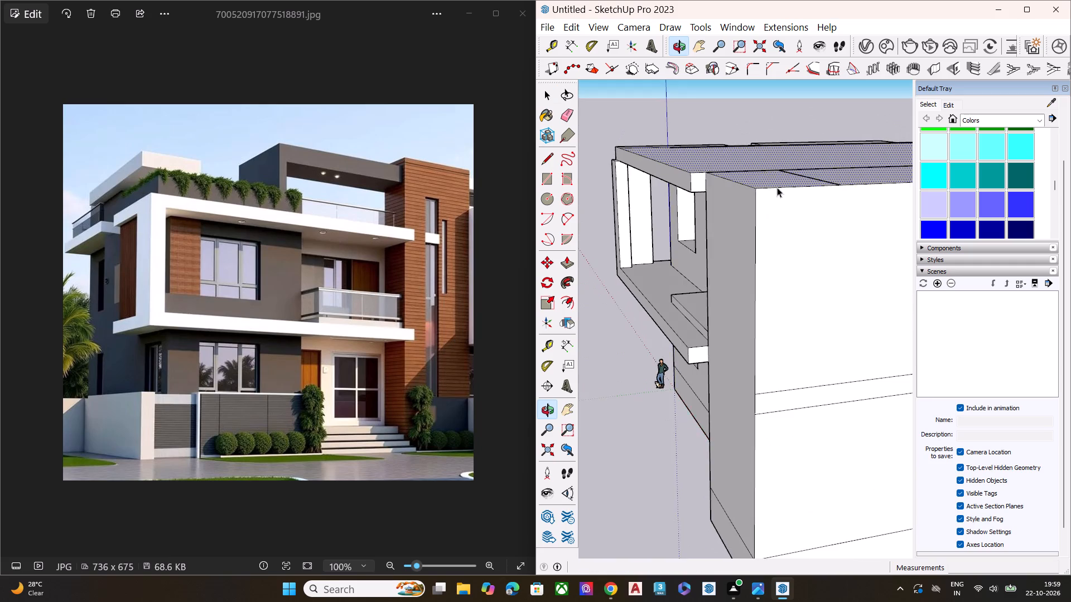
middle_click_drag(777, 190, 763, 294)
Undo the two roof lines, the slab-end rectangle and the erasing of the tower cover's edges.
key("ctrl+z")
key("ctrl+z")
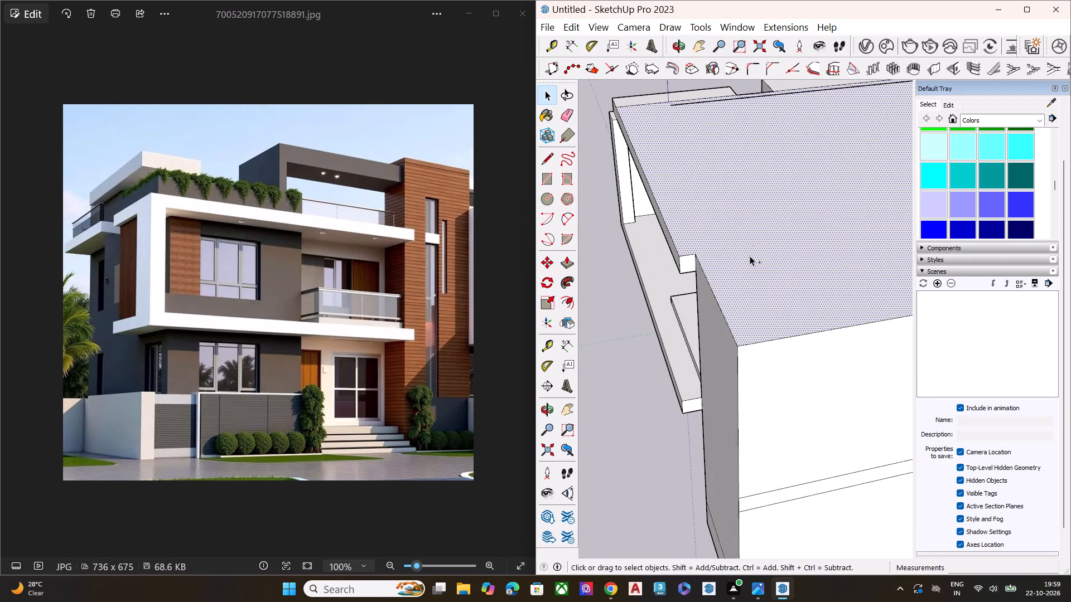
key("ctrl+z")
key("ctrl+z")
key("ctrl+z")
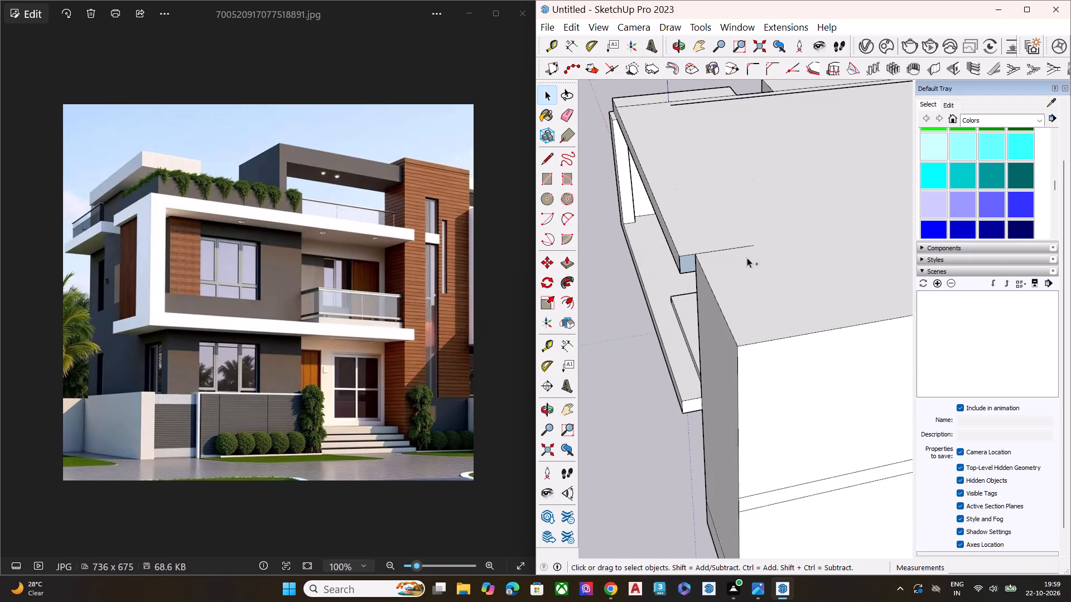
key("ctrl+z")
key("ctrl+z")
key("space")
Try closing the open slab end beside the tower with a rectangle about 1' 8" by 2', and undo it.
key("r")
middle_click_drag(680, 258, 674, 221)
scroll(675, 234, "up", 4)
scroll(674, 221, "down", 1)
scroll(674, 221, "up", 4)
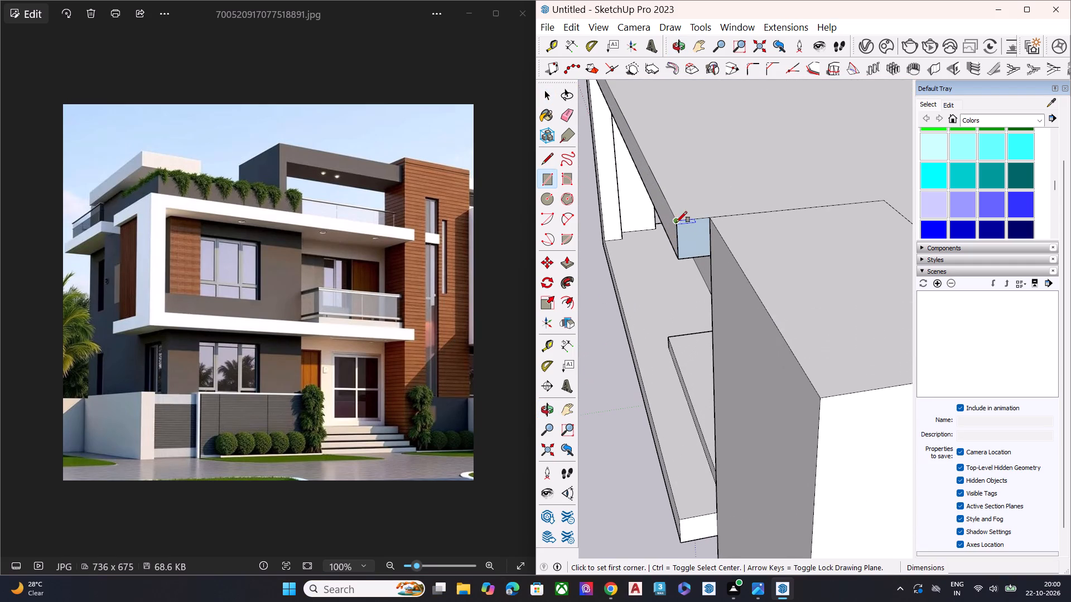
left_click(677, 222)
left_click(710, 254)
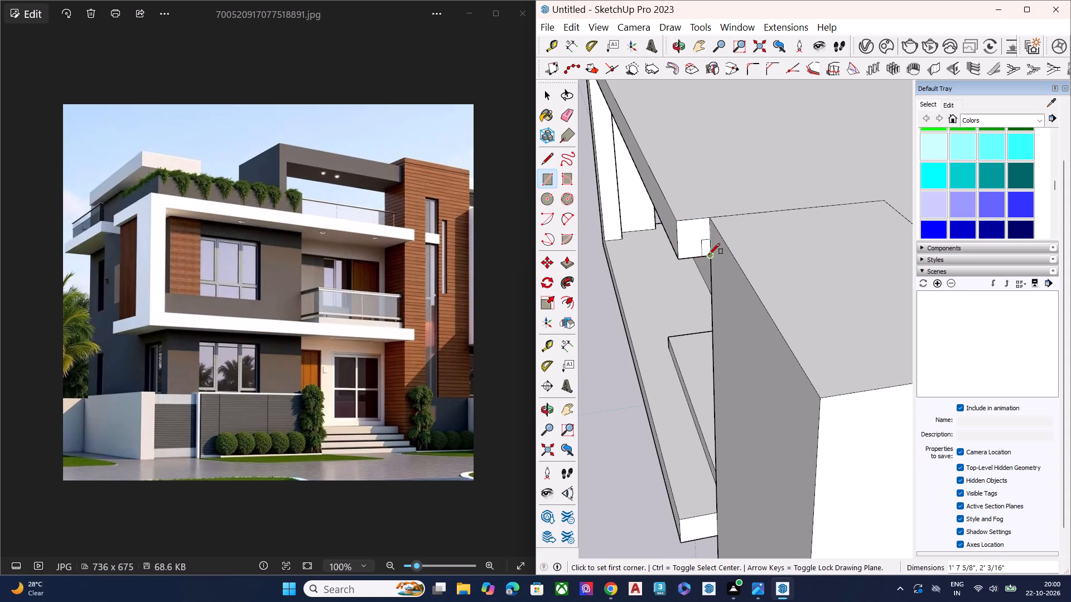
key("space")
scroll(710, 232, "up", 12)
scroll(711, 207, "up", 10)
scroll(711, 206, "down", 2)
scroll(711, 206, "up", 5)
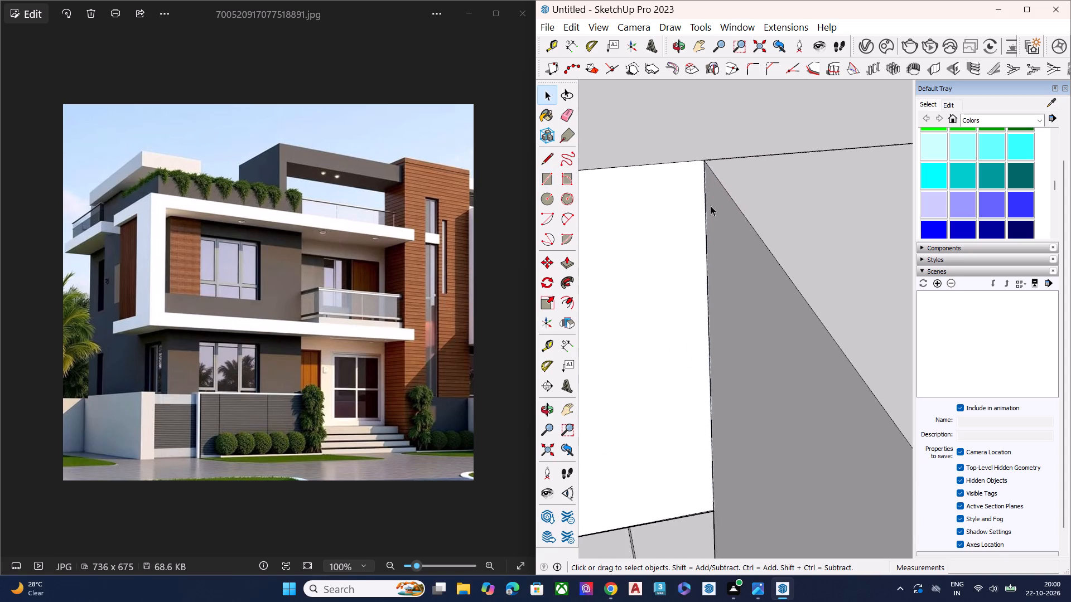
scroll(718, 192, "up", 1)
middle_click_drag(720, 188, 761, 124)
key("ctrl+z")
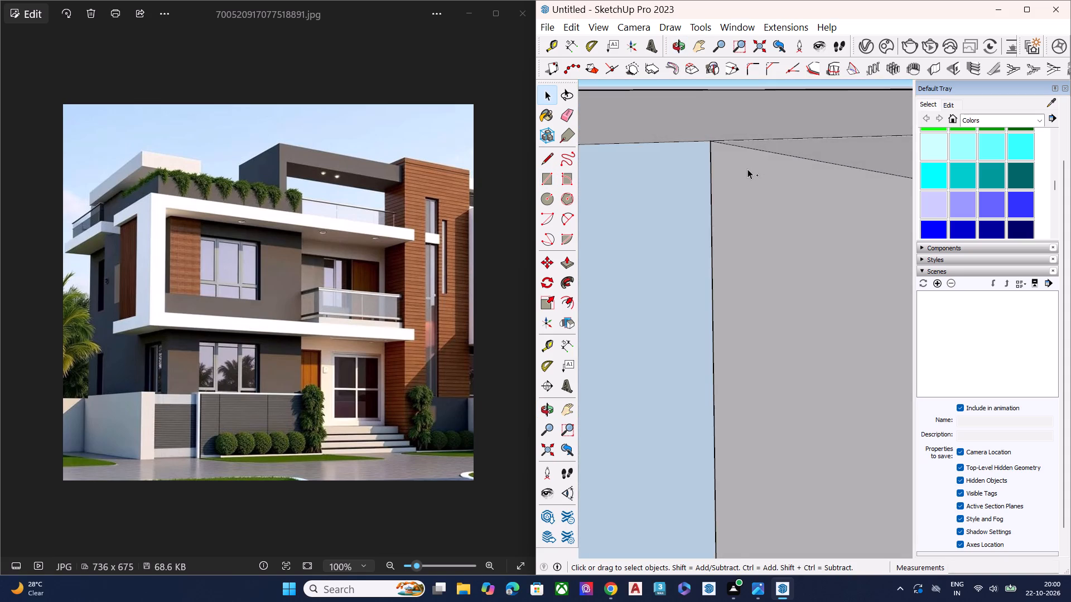
Delete the two closely spaced edges separating the tower cover from the main roof at the slab corner.
scroll(763, 171, "down", 2)
scroll(770, 173, "up", 1)
scroll(771, 173, "down", 7)
middle_click_drag(757, 219, 865, 389)
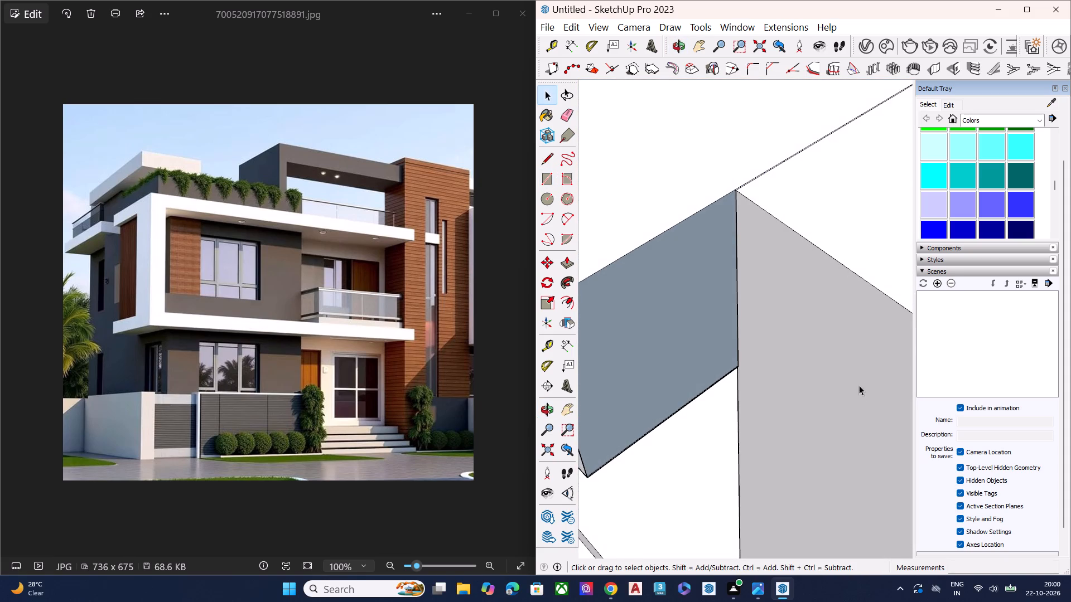
scroll(847, 309, "down", 1)
scroll(739, 207, "up", 20)
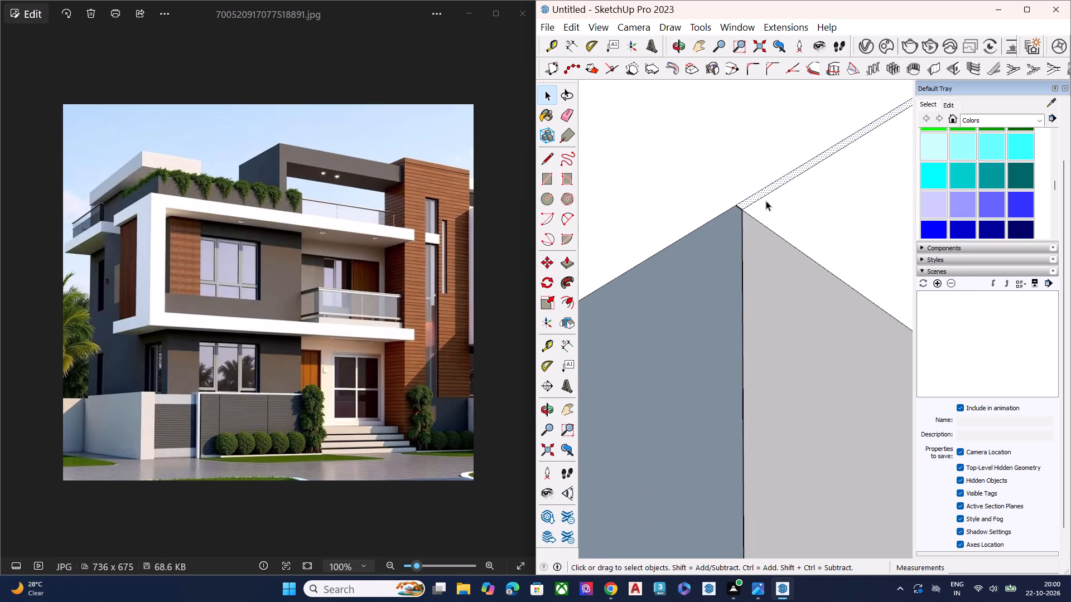
scroll(766, 201, "up", 4)
scroll(759, 200, "down", 1)
scroll(758, 200, "up", 6)
scroll(684, 171, "up", 8)
left_click(719, 188)
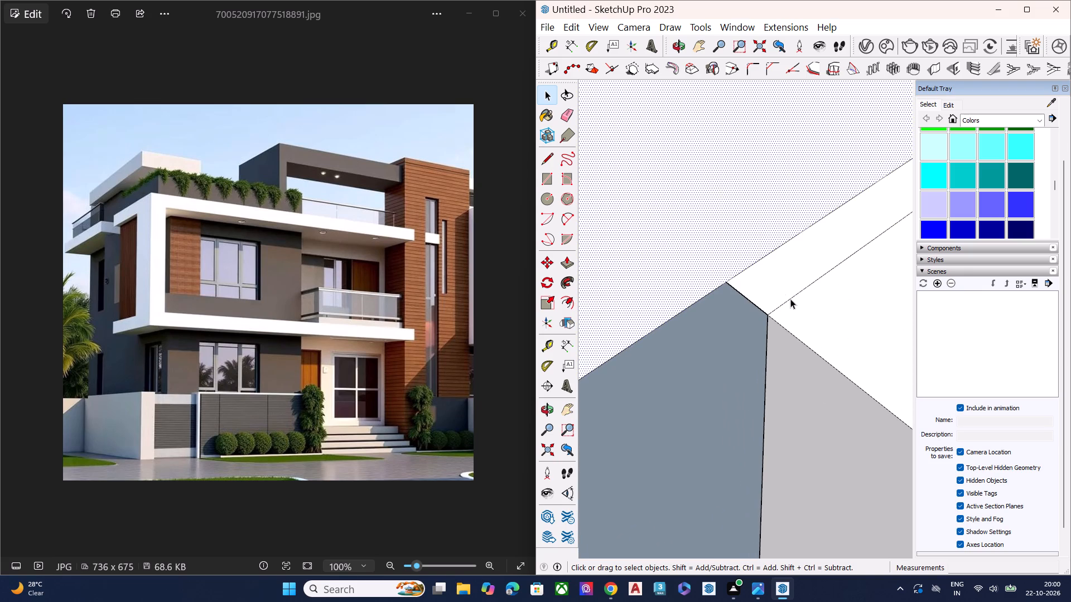
left_click(792, 299)
key("Delete")
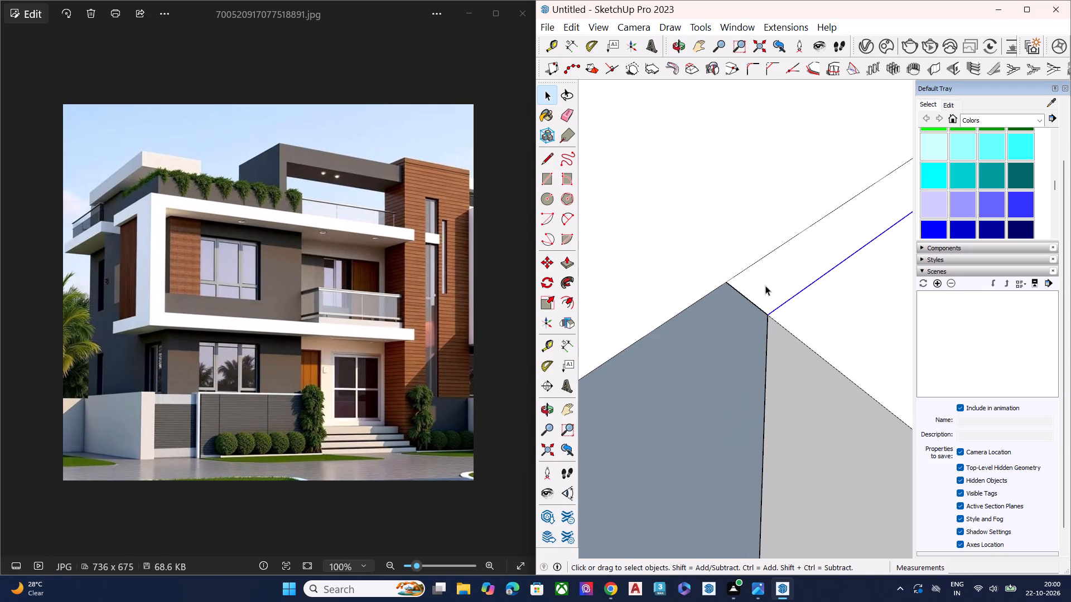
left_click(746, 268)
key("Delete")
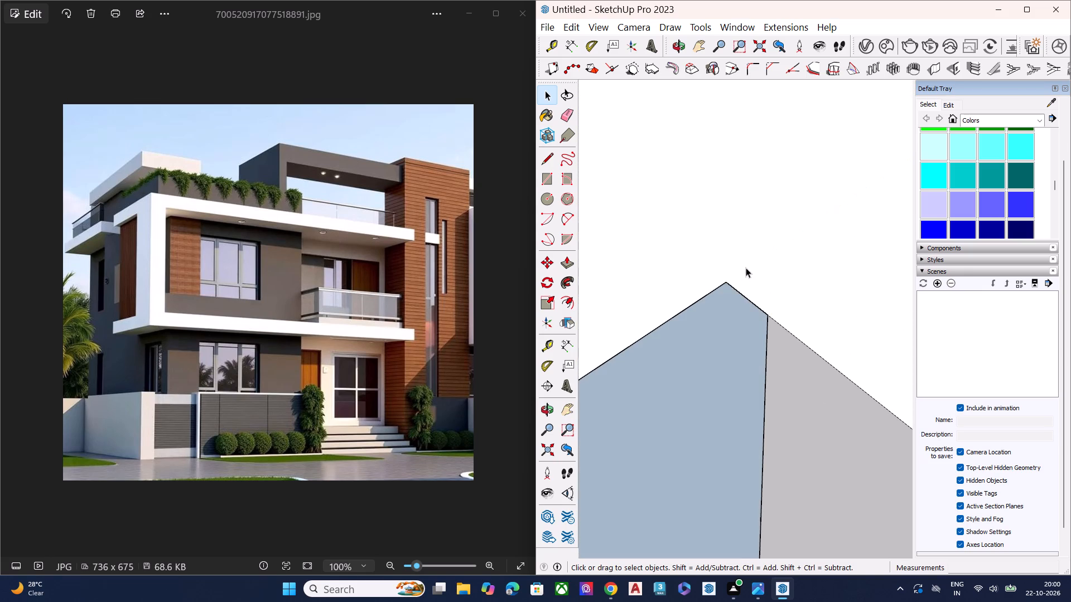
Delete the leftover loose edge lying on the roof surface beyond the tower corner.
scroll(755, 264, "down", 20)
scroll(755, 264, "down", 10)
scroll(727, 260, "up", 1)
scroll(727, 260, "down", 3)
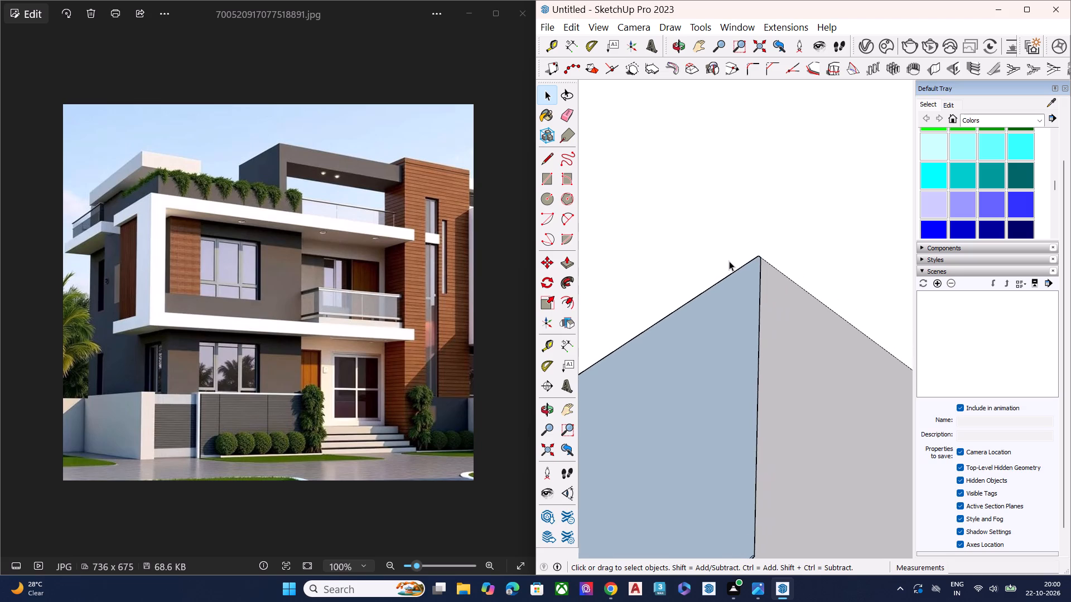
scroll(795, 231, "down", 20)
middle_click_drag(812, 289, 827, 187)
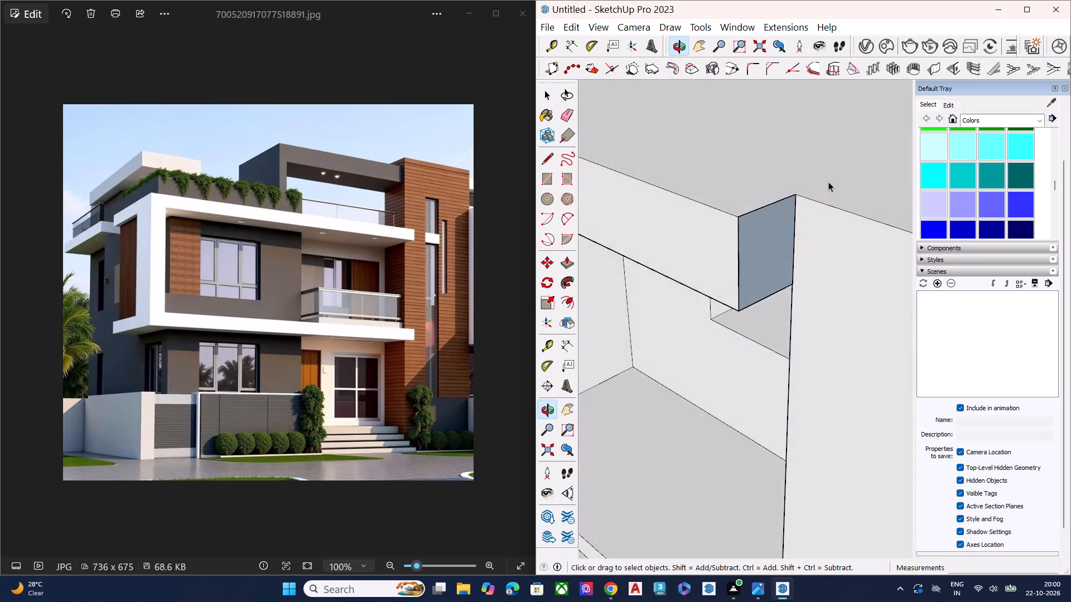
scroll(820, 185, "up", 10)
scroll(786, 223, "down", 2)
scroll(782, 227, "up", 8)
scroll(792, 247, "down", 18)
middle_click_drag(794, 309, 703, 261)
scroll(771, 246, "down", 6)
middle_click_drag(731, 285, 718, 372)
left_click(872, 294)
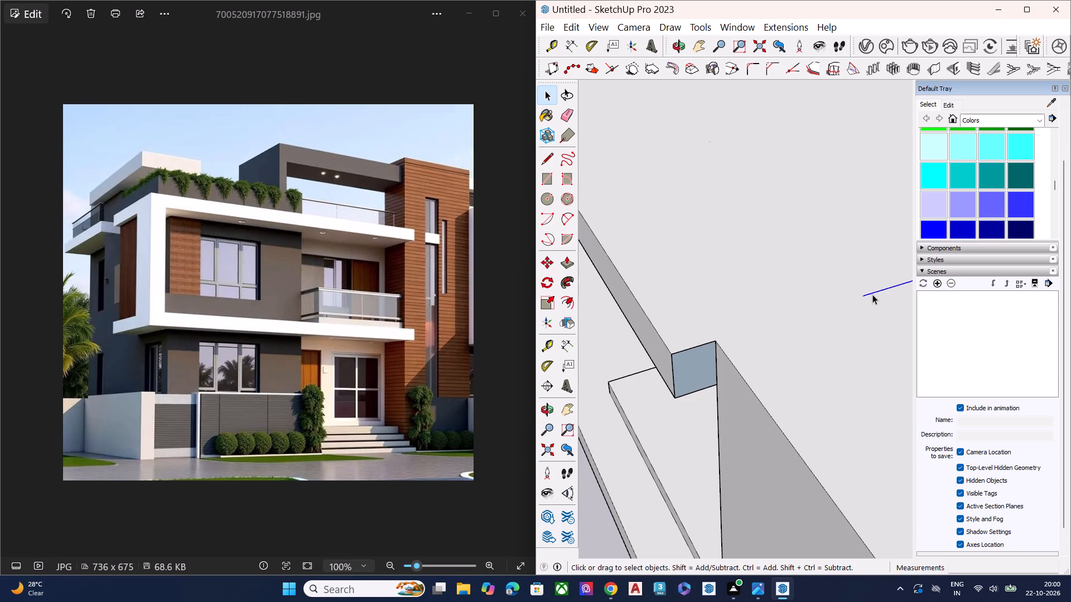
key("Delete")
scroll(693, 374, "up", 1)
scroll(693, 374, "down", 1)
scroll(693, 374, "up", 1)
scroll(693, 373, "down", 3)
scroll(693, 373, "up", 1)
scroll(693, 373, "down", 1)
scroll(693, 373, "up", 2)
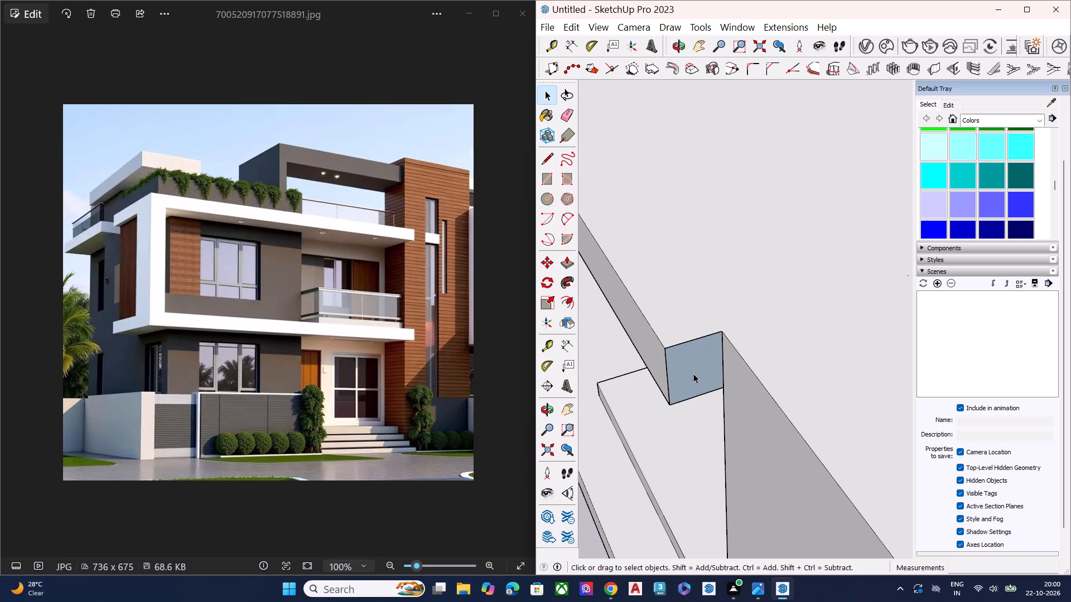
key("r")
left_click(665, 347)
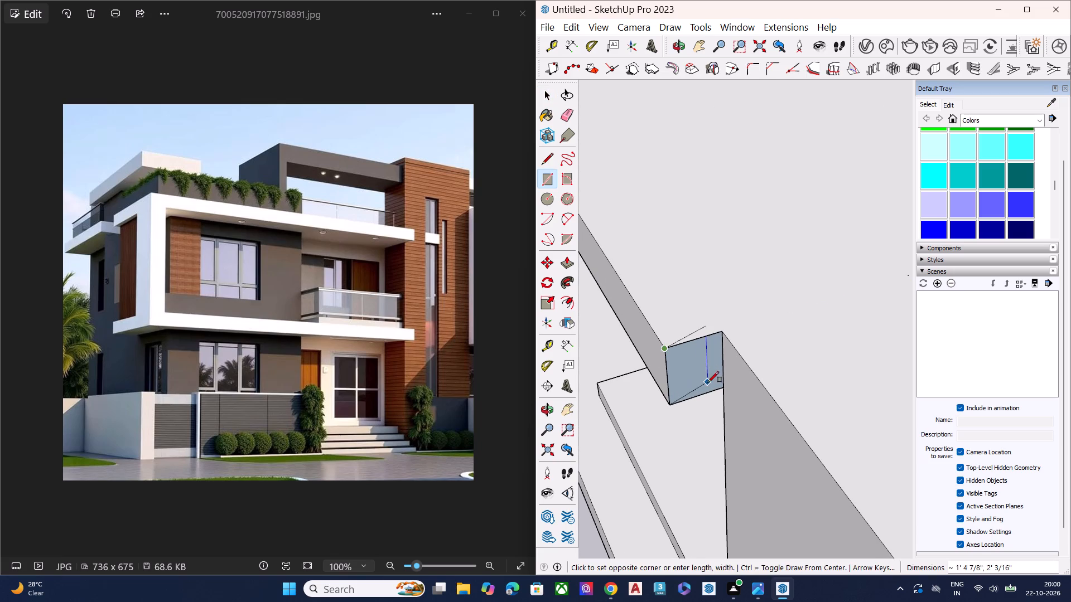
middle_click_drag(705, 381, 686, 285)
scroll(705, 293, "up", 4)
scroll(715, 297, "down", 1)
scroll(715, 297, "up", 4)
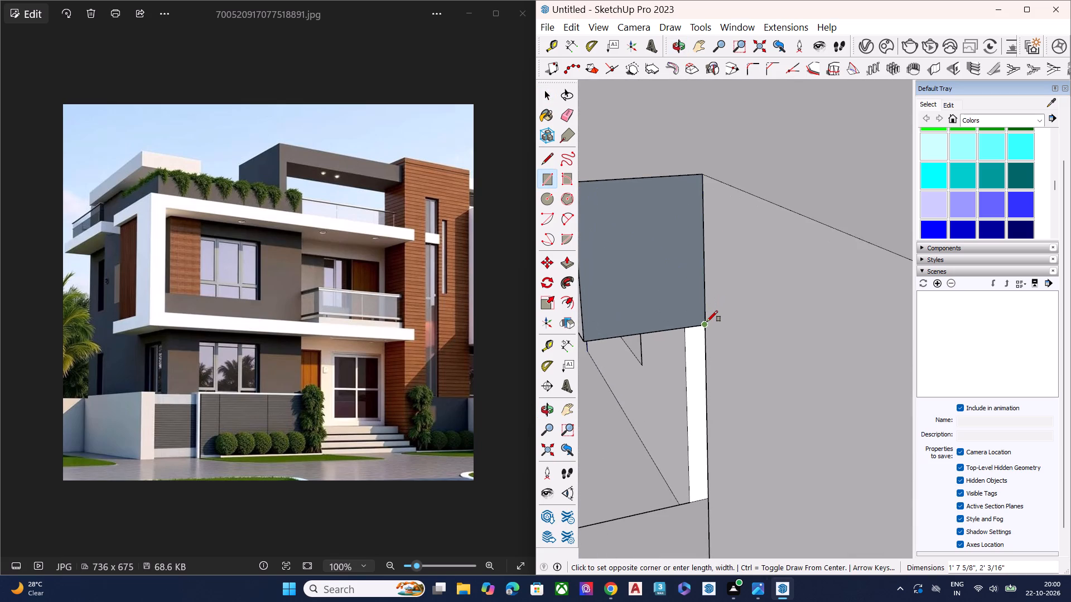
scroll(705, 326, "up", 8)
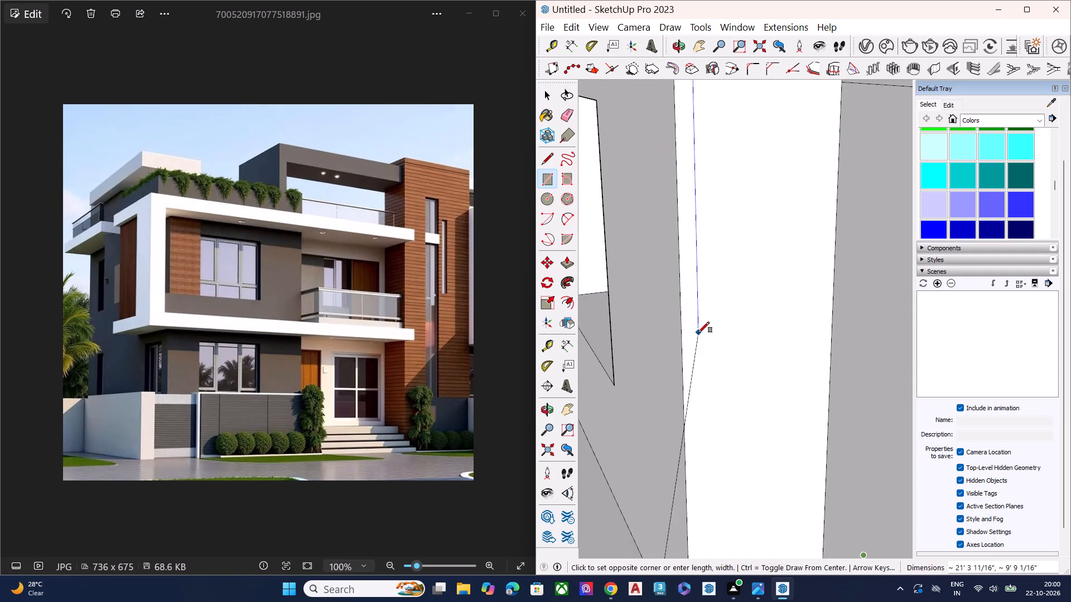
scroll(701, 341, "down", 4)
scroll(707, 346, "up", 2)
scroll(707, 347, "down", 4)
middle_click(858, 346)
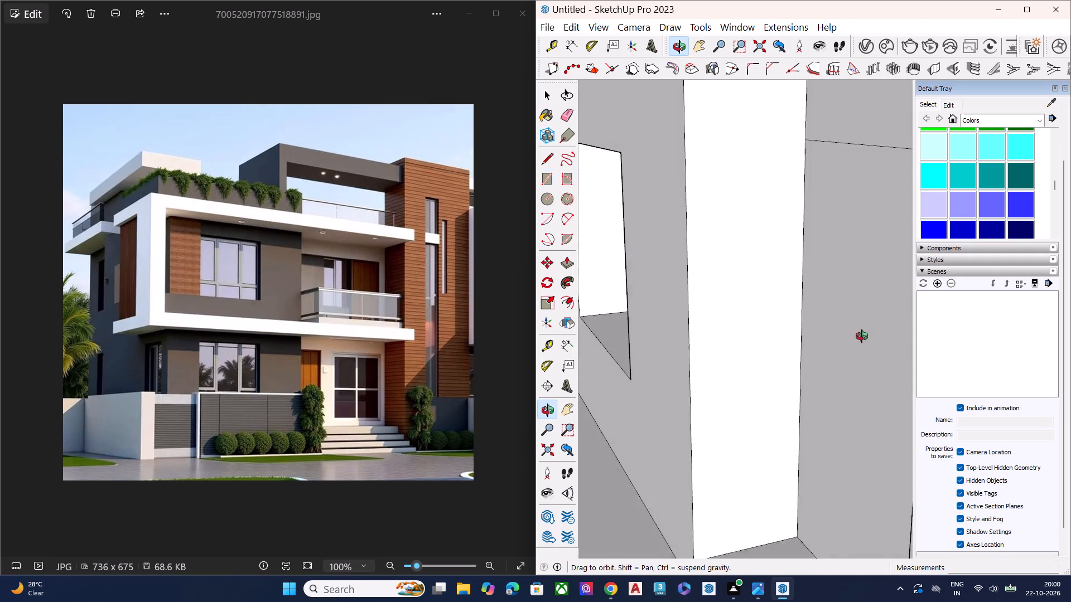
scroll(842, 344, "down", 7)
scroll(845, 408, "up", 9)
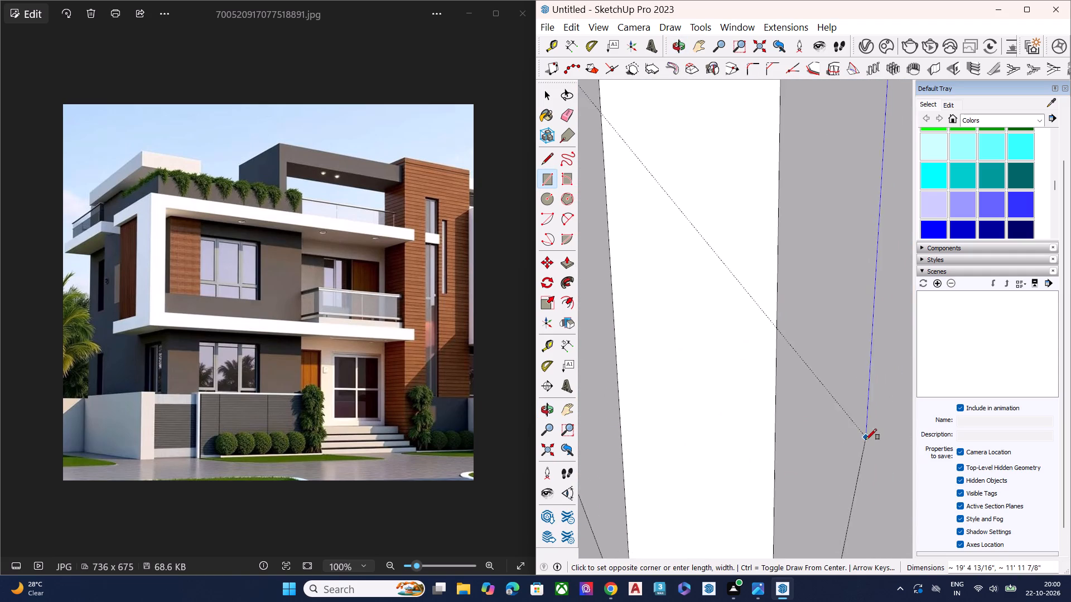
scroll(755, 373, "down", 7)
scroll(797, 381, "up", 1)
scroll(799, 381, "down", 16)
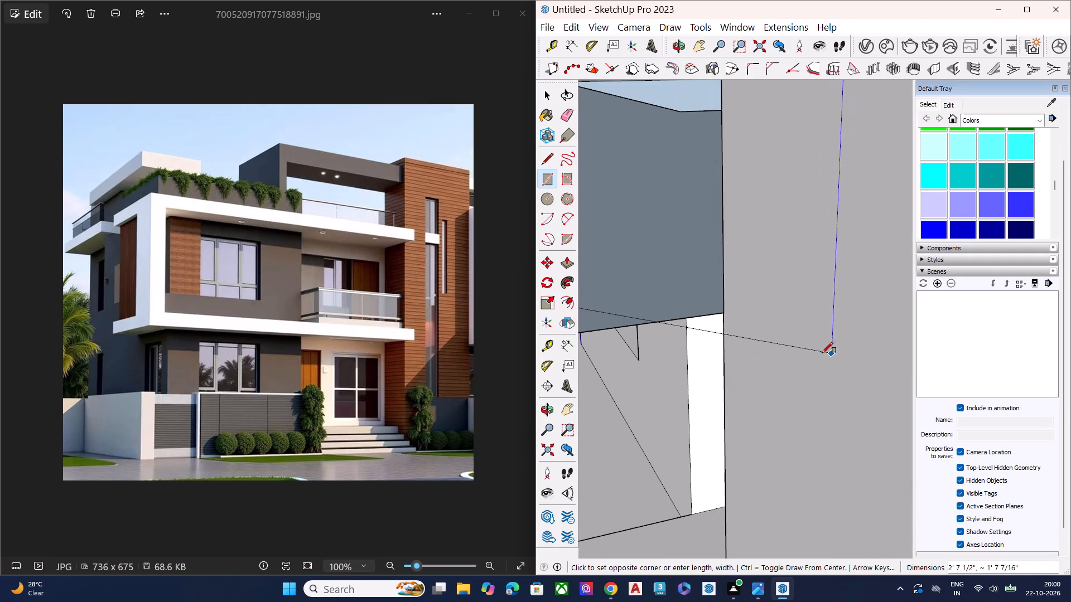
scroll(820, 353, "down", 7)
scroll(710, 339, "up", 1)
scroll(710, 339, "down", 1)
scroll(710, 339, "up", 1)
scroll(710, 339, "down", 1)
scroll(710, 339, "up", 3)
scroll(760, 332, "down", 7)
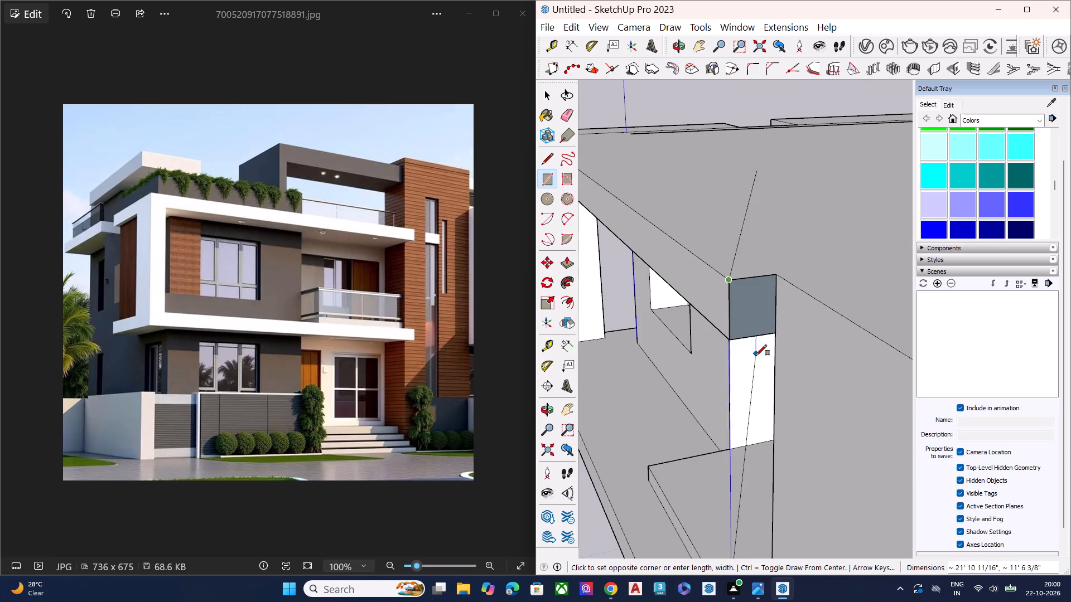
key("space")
Examine the open slab end from below, especially the corners where it meets the tower wall.
middle_click_drag(729, 342, 789, 204)
scroll(630, 361, "down", 10)
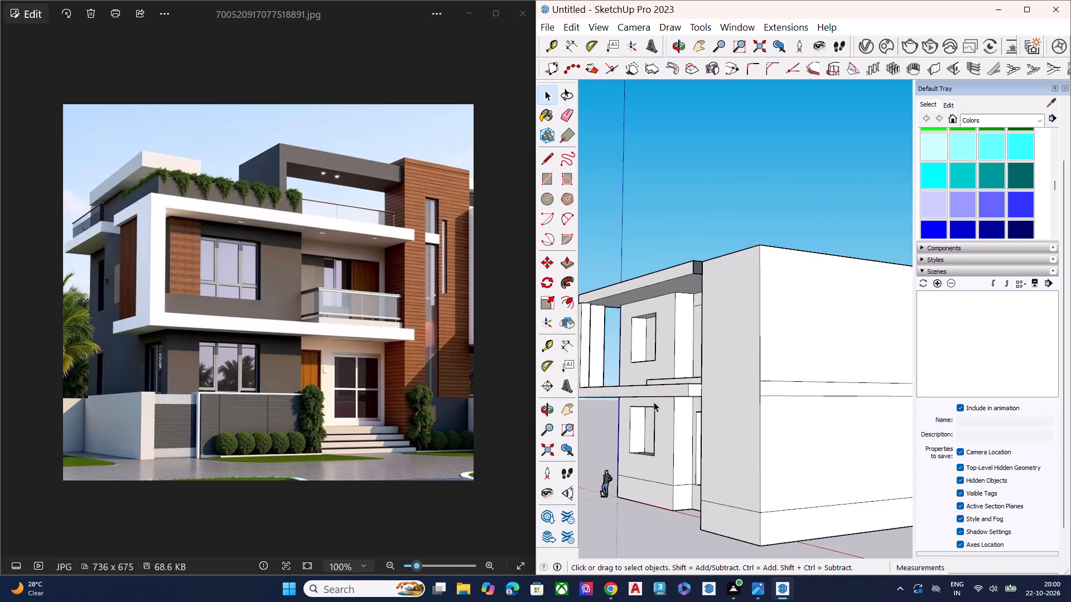
middle_click_drag(685, 380, 759, 282)
scroll(763, 225, "up", 11)
scroll(704, 213, "up", 1)
scroll(703, 213, "down", 1)
scroll(703, 213, "up", 12)
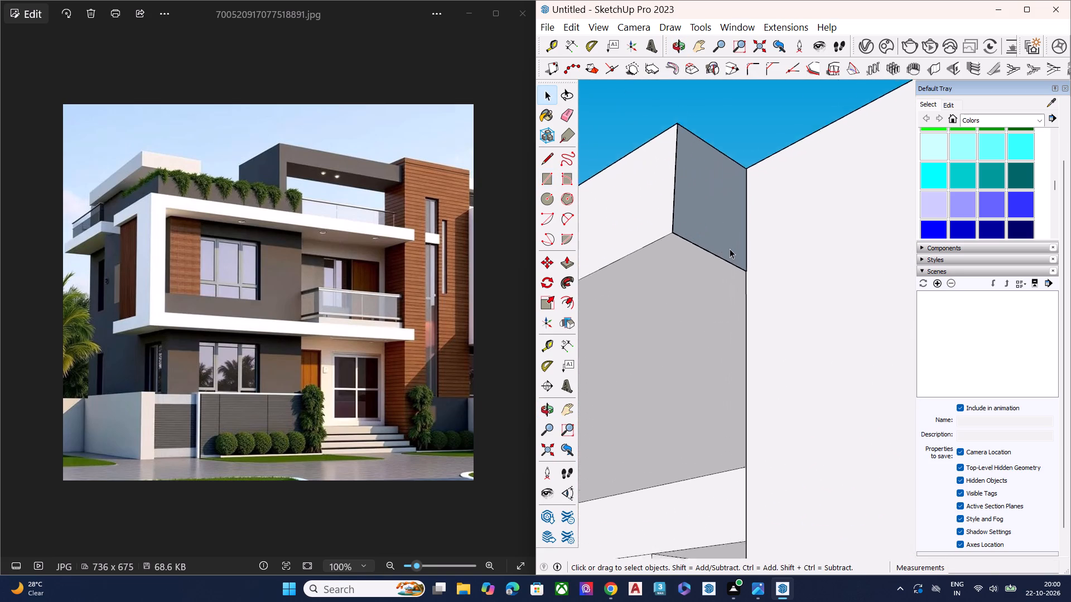
scroll(730, 249, "up", 4)
middle_click_drag(746, 269, 858, 187)
scroll(846, 186, "up", 5)
scroll(734, 166, "down", 3)
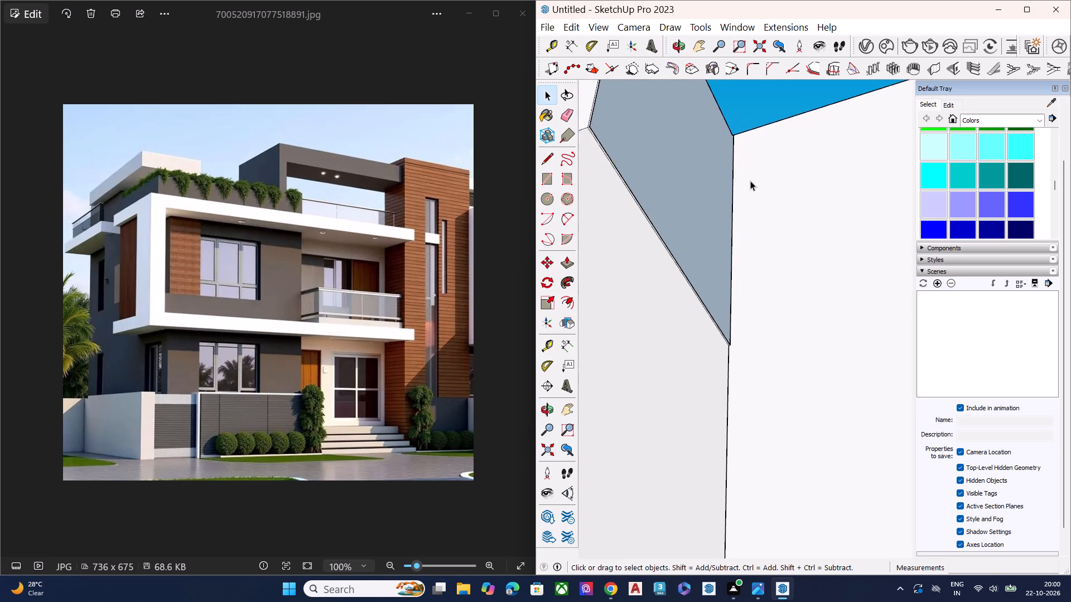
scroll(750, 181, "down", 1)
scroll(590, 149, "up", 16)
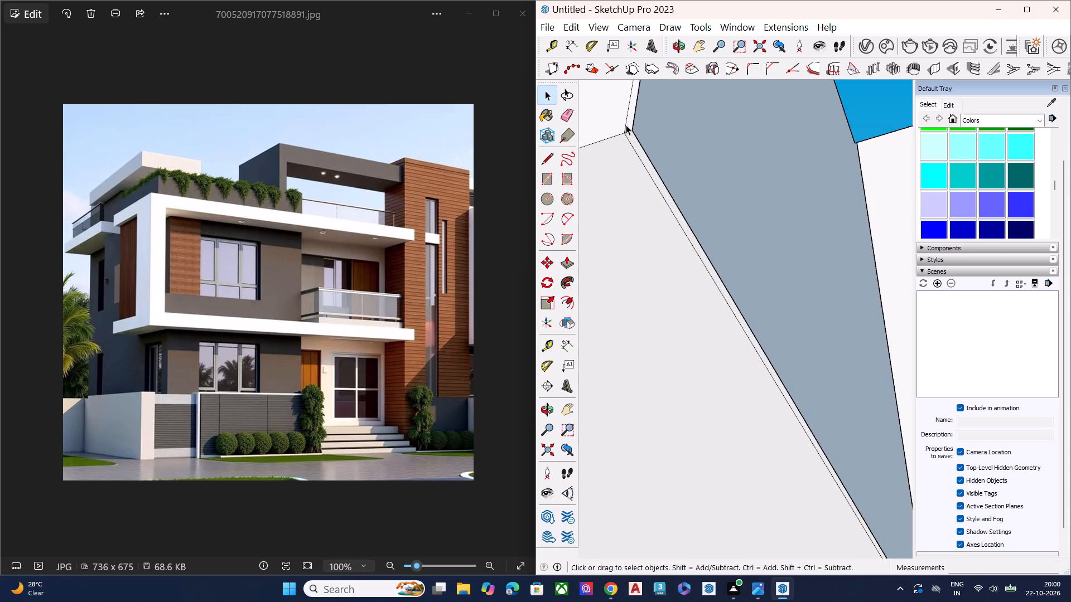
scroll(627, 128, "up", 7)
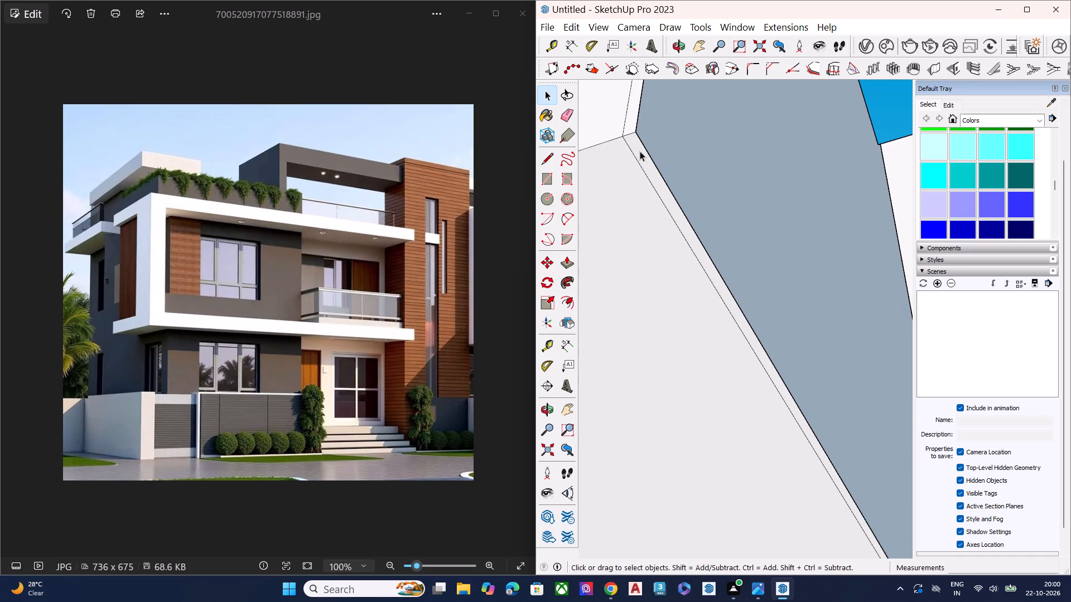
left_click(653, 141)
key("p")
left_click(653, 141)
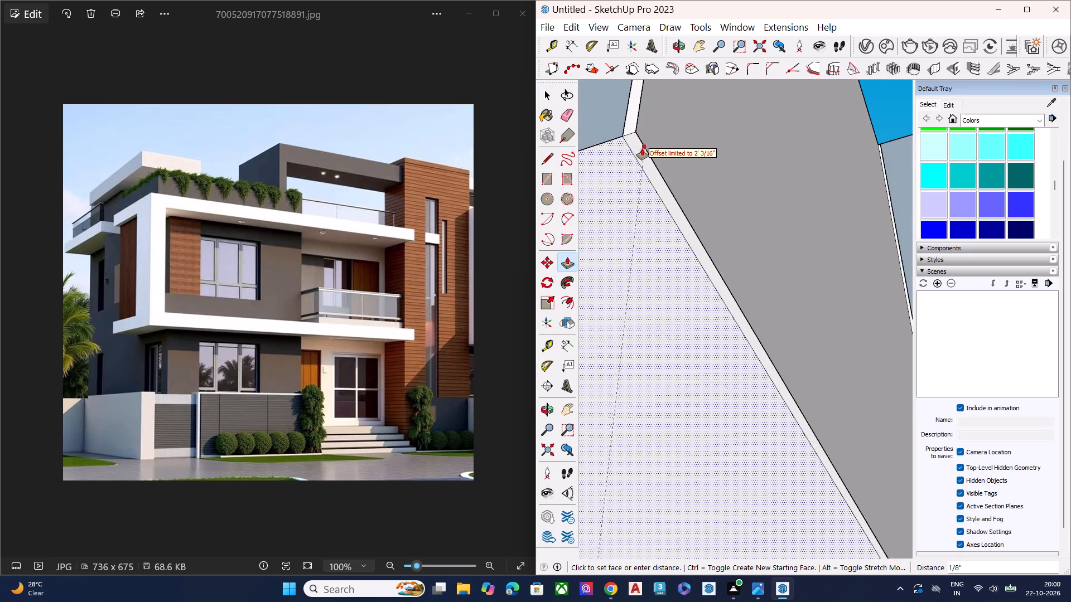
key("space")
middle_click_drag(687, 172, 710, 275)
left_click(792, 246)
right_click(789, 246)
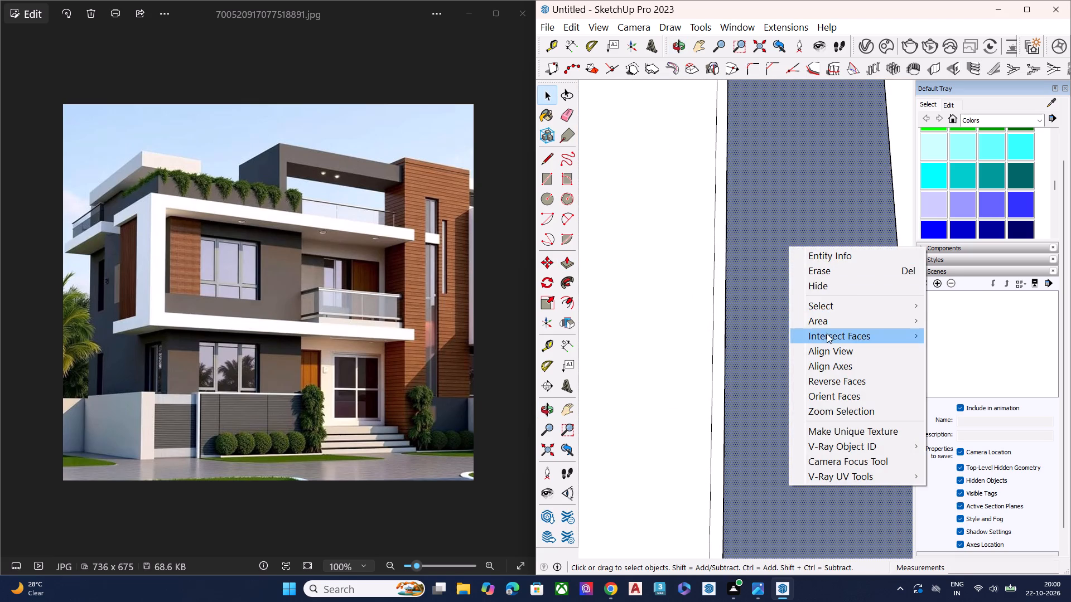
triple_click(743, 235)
Examine the open slab end beside the tower from the front, below and above, especially its corner and narrow edges.
scroll(776, 260, "down", 7)
scroll(767, 280, "up", 1)
scroll(767, 280, "down", 3)
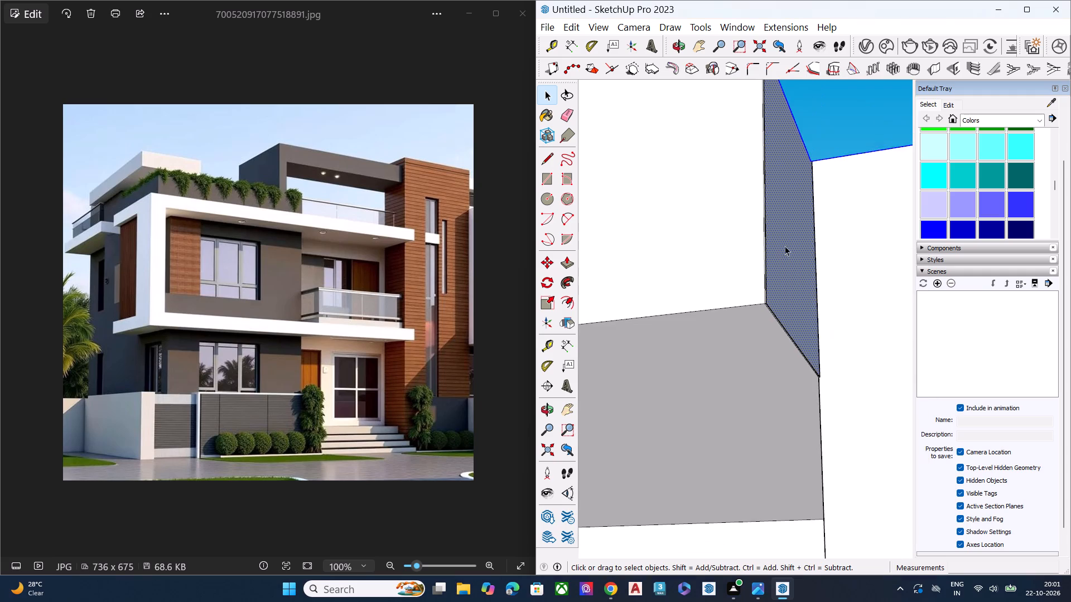
middle_click_drag(786, 249, 769, 361)
scroll(756, 279, "up", 4)
scroll(764, 307, "down", 6)
scroll(776, 300, "up", 1)
scroll(774, 302, "down", 1)
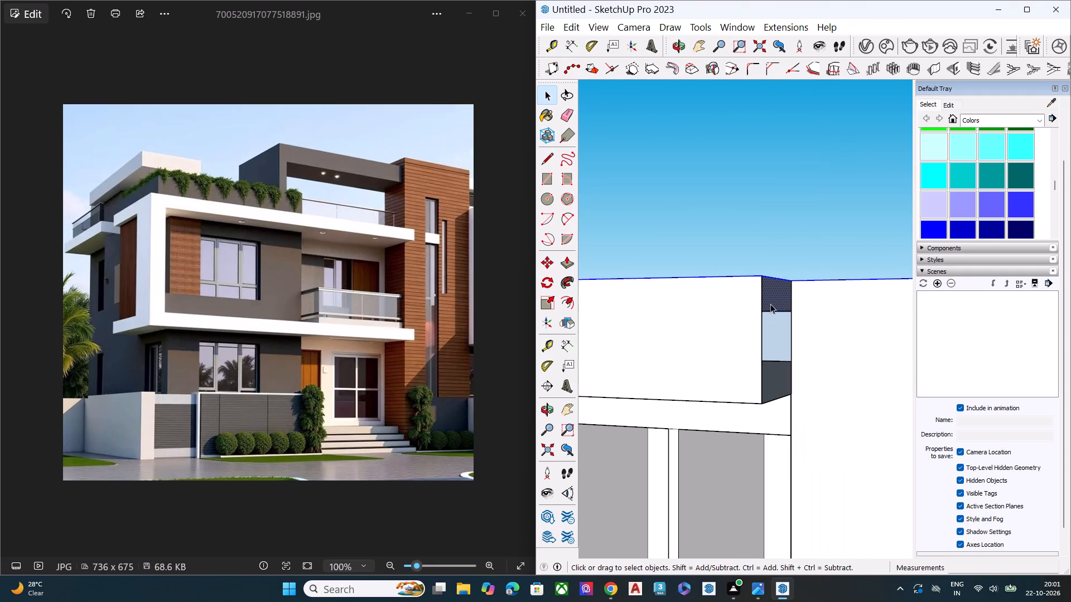
scroll(740, 300, "up", 7)
scroll(773, 252, "up", 12)
scroll(770, 256, "down", 7)
scroll(751, 234, "up", 1)
scroll(751, 232, "down", 2)
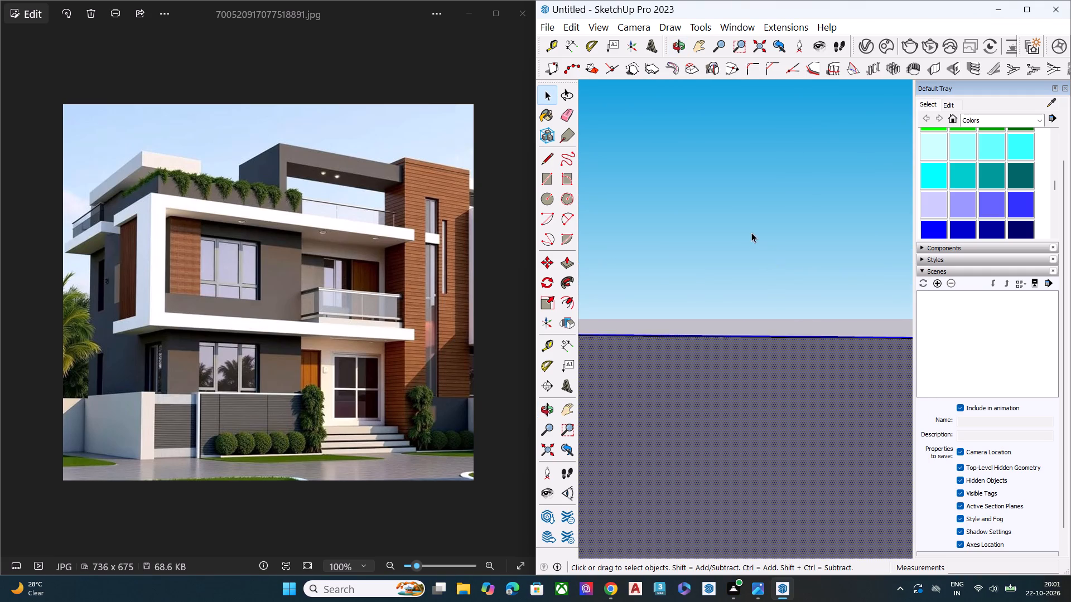
scroll(751, 232, "down", 5)
scroll(734, 274, "up", 10)
scroll(723, 182, "up", 2)
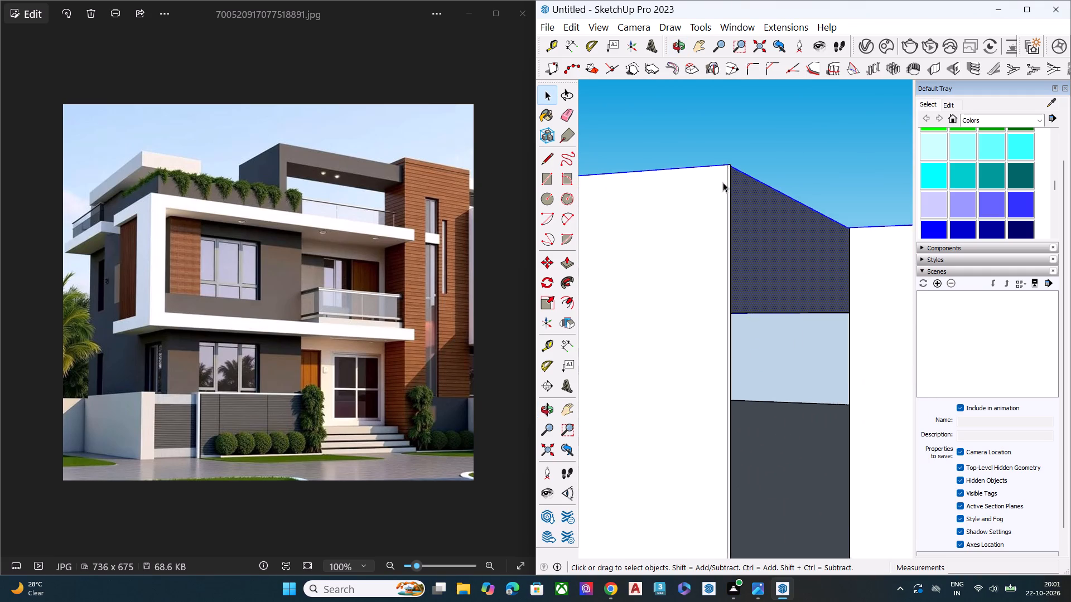
scroll(723, 182, "up", 16)
middle_click_drag(745, 173, 740, 181)
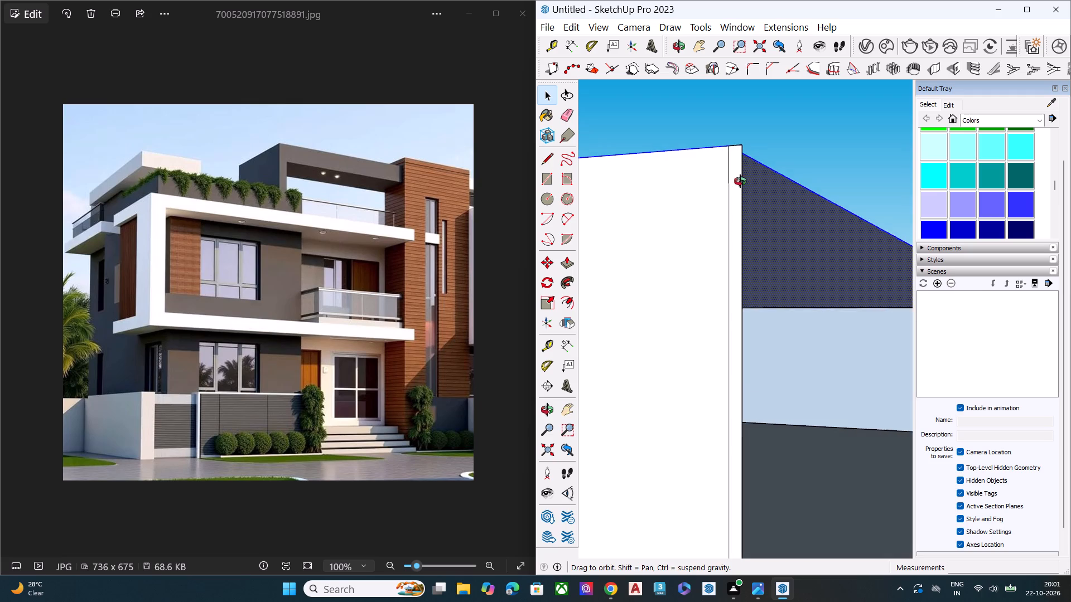
middle_click_drag(740, 181, 698, 403)
middle_click_drag(715, 221, 679, 323)
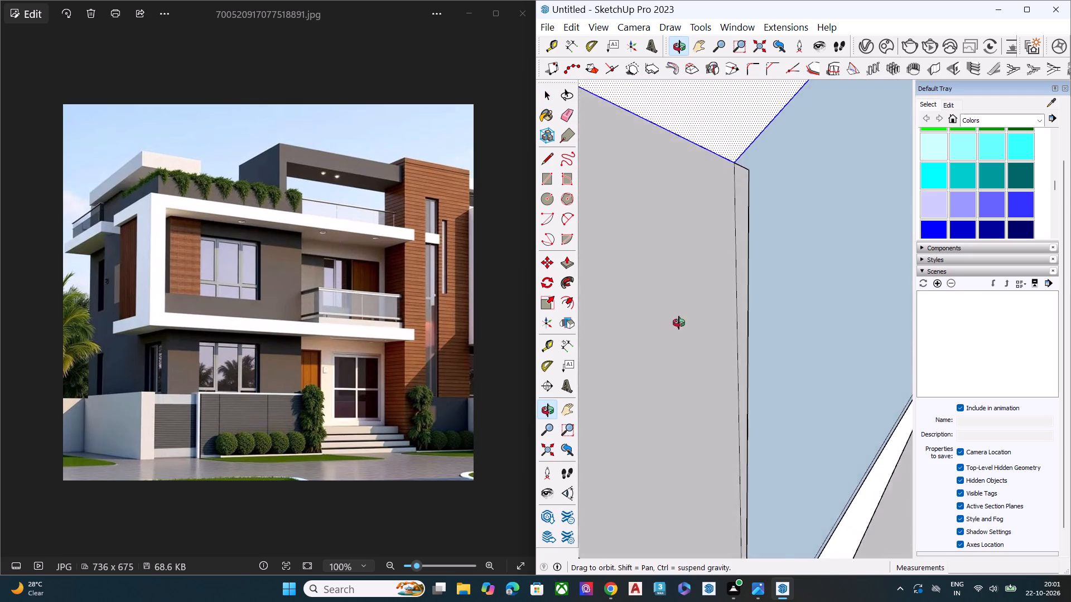
middle_click_drag(679, 323, 587, 464)
middle_click_drag(770, 313, 758, 307)
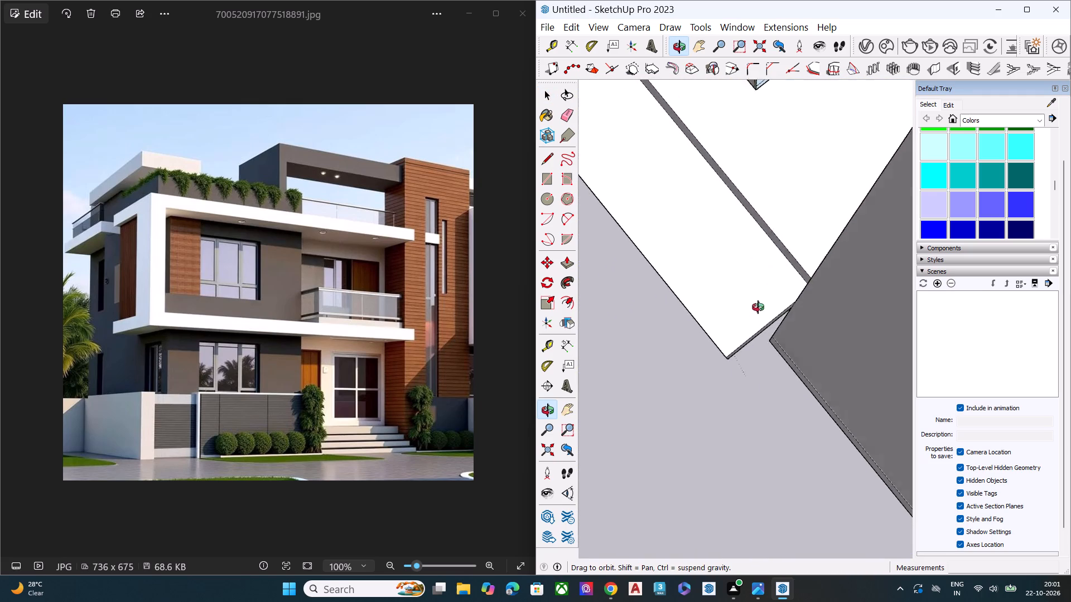
middle_click_drag(758, 307, 756, 309)
scroll(754, 295, "down", 1)
scroll(754, 303, "up", 1)
scroll(752, 305, "down", 8)
scroll(770, 288, "up", 9)
scroll(767, 310, "down", 2)
scroll(766, 310, "up", 3)
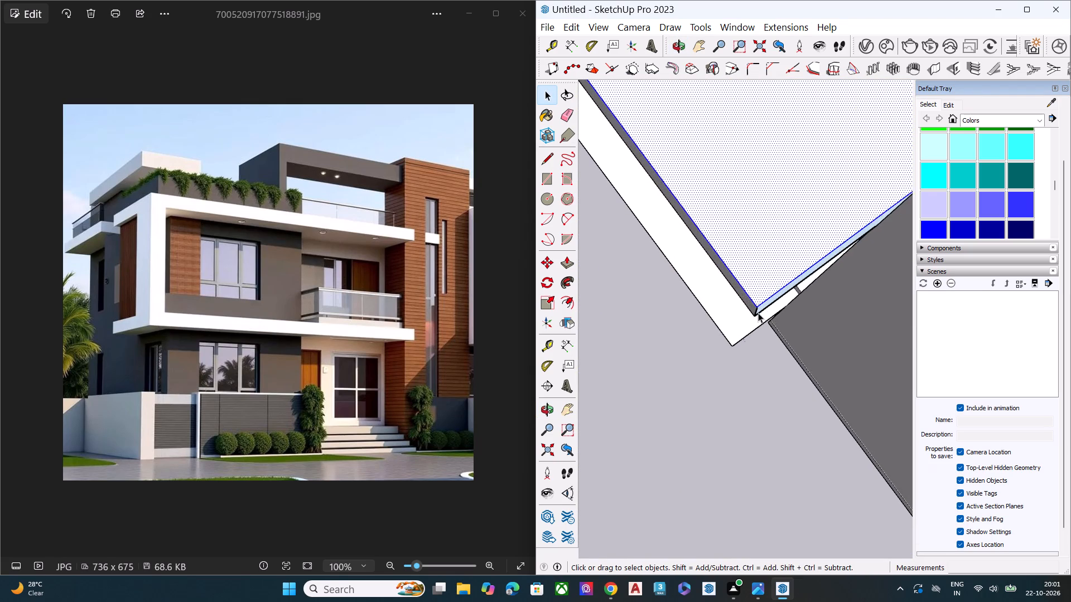
scroll(758, 313, "up", 14)
scroll(756, 307, "down", 1)
scroll(756, 307, "up", 4)
scroll(751, 304, "down", 3)
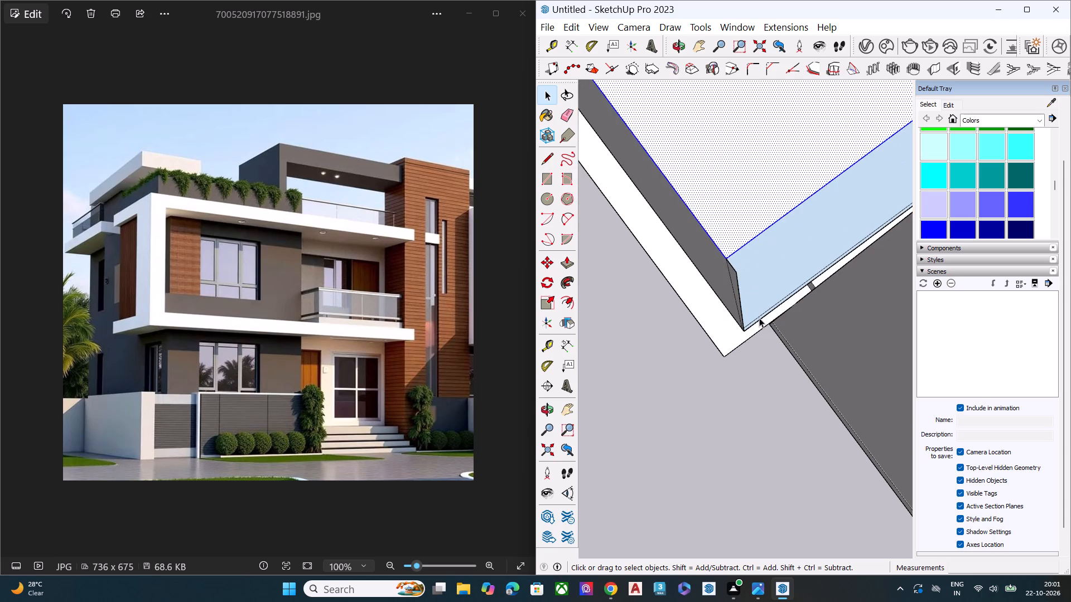
scroll(759, 318, "up", 14)
scroll(761, 328, "down", 5)
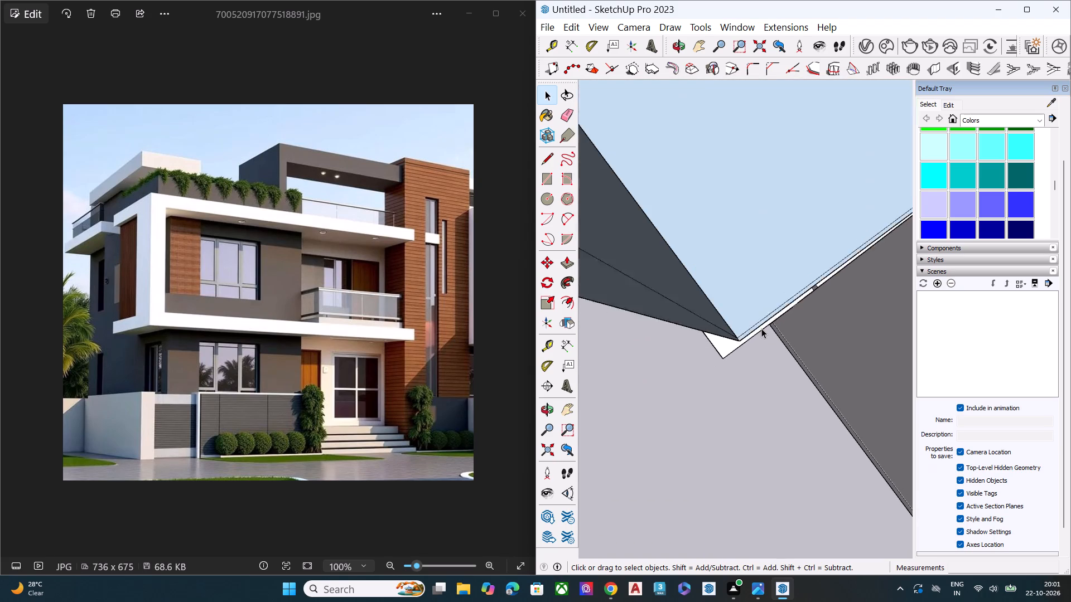
scroll(761, 328, "down", 2)
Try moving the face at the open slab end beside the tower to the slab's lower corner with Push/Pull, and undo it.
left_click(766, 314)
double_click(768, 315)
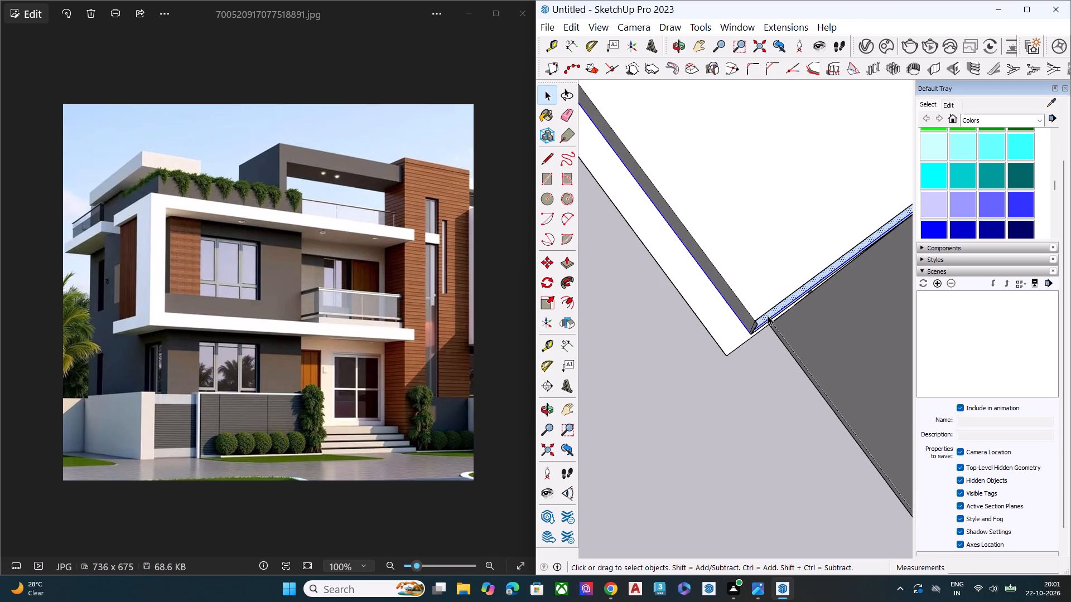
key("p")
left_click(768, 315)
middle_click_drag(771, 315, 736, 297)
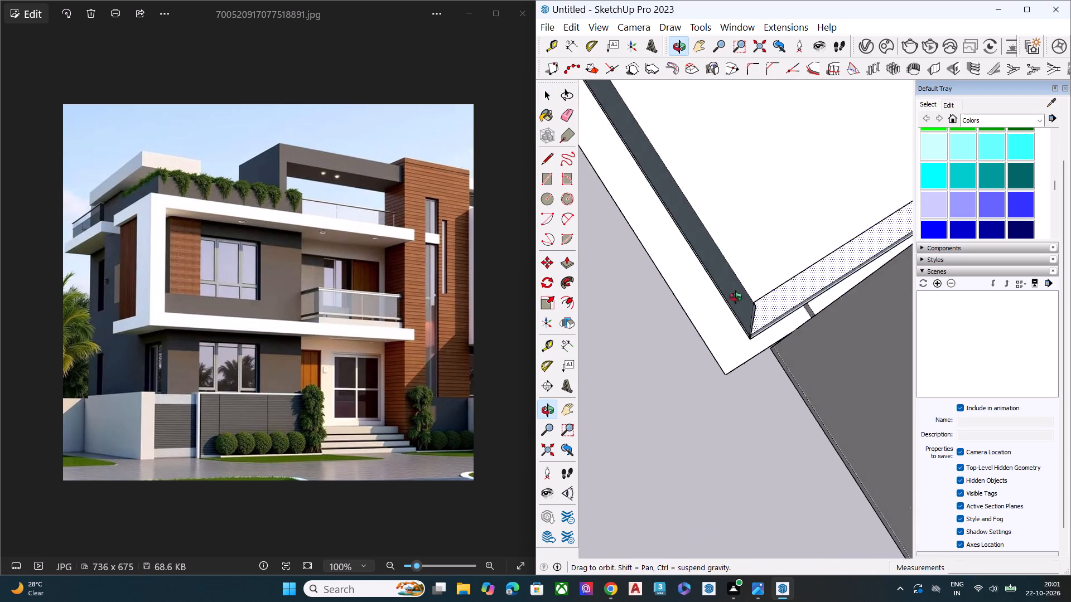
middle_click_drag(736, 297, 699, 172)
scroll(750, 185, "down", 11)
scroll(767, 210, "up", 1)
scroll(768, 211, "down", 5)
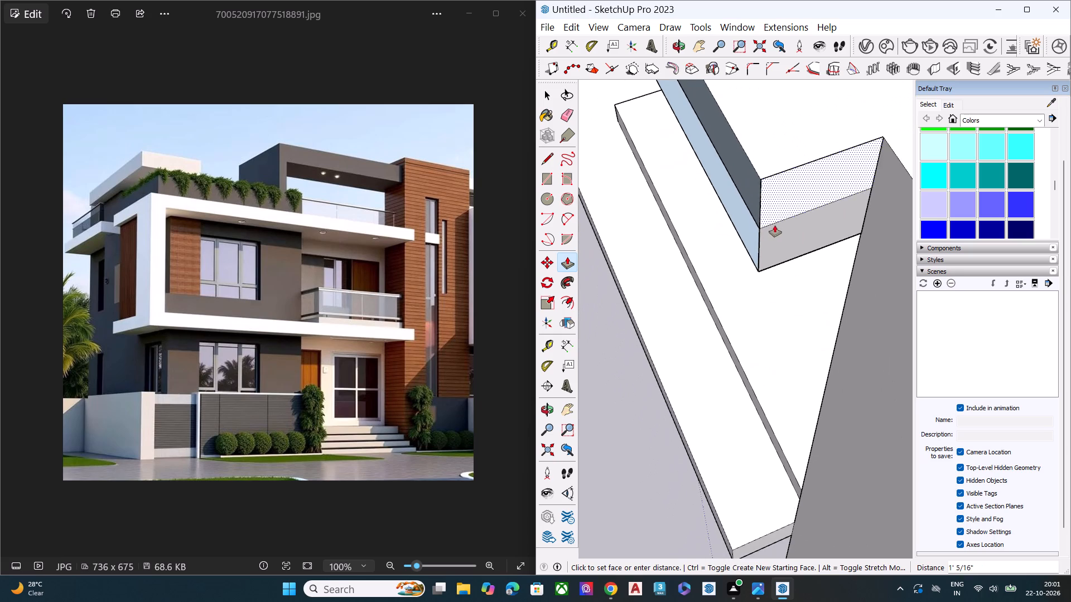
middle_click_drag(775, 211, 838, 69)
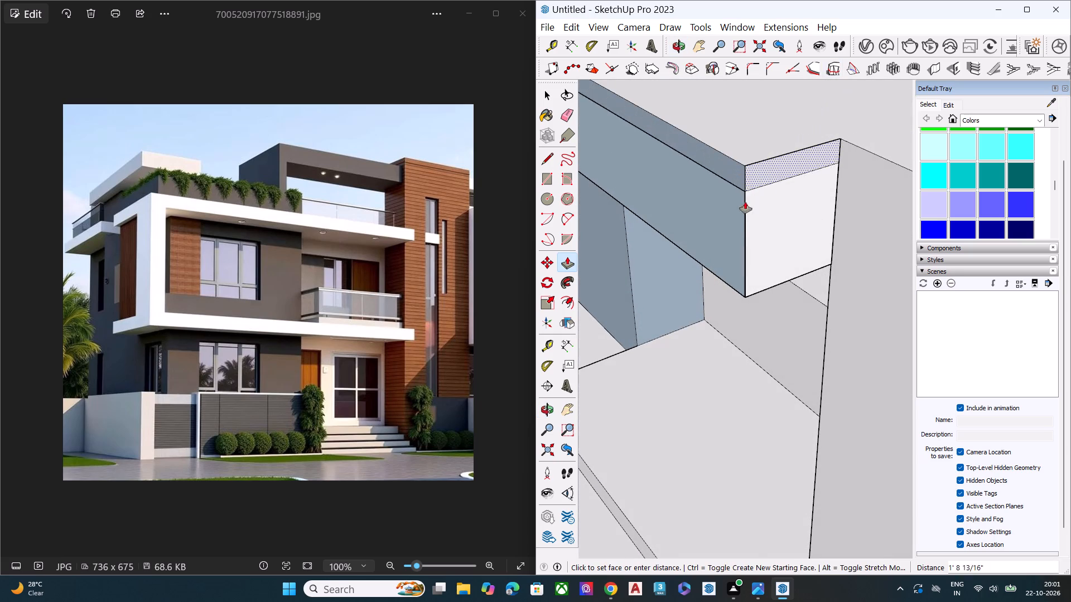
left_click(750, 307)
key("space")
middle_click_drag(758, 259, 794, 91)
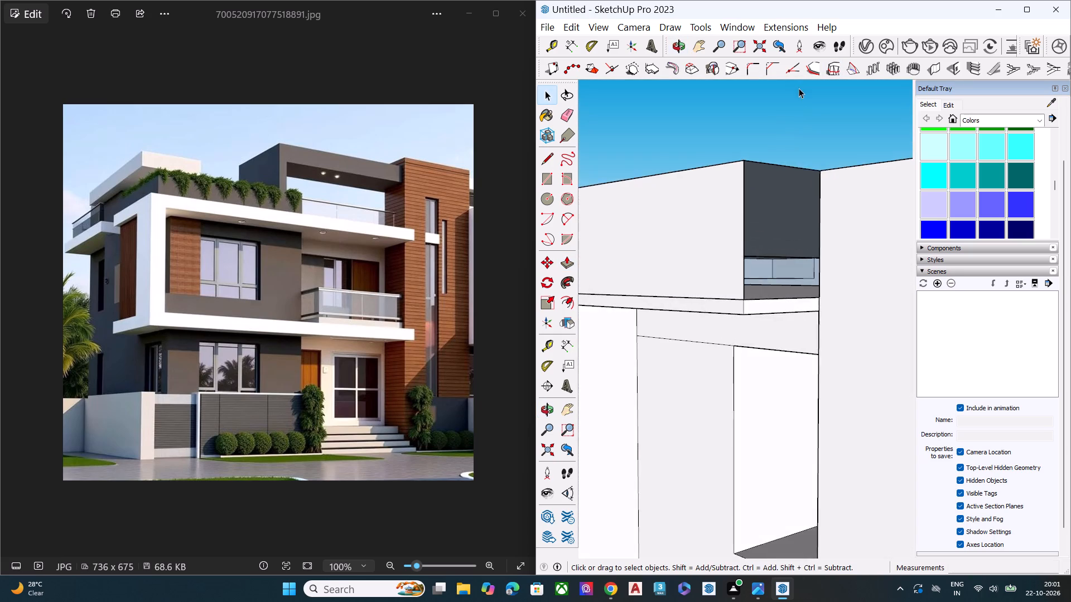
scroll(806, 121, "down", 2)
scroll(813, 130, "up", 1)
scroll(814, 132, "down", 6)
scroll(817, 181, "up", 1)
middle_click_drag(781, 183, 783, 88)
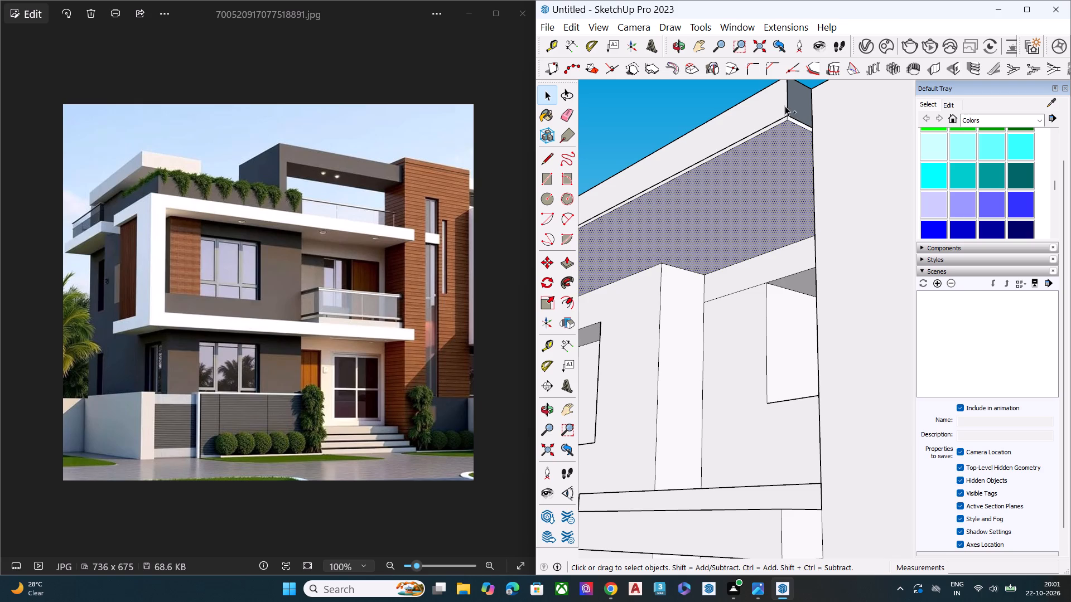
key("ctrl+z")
Turn on the display of back edges to show the geometry hidden behind the slab end.
left_click(788, 128)
middle_click_drag(788, 128, 766, 330)
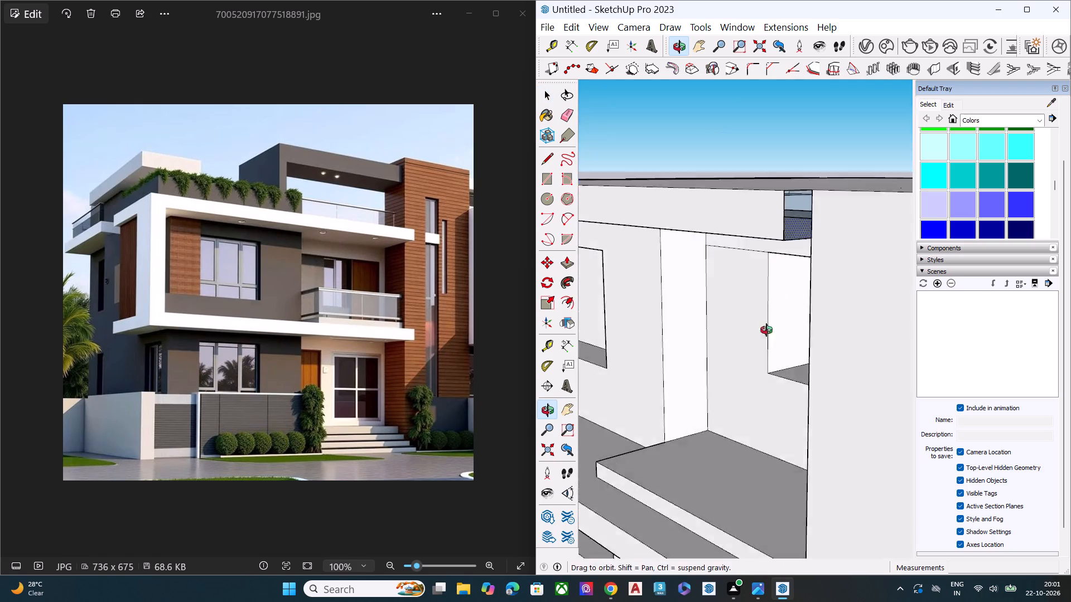
middle_click_drag(766, 330, 765, 363)
scroll(776, 360, "up", 3)
scroll(781, 358, "down", 1)
scroll(781, 358, "up", 4)
key("space")
scroll(766, 322, "up", 6)
middle_click_drag(758, 334, 763, 367)
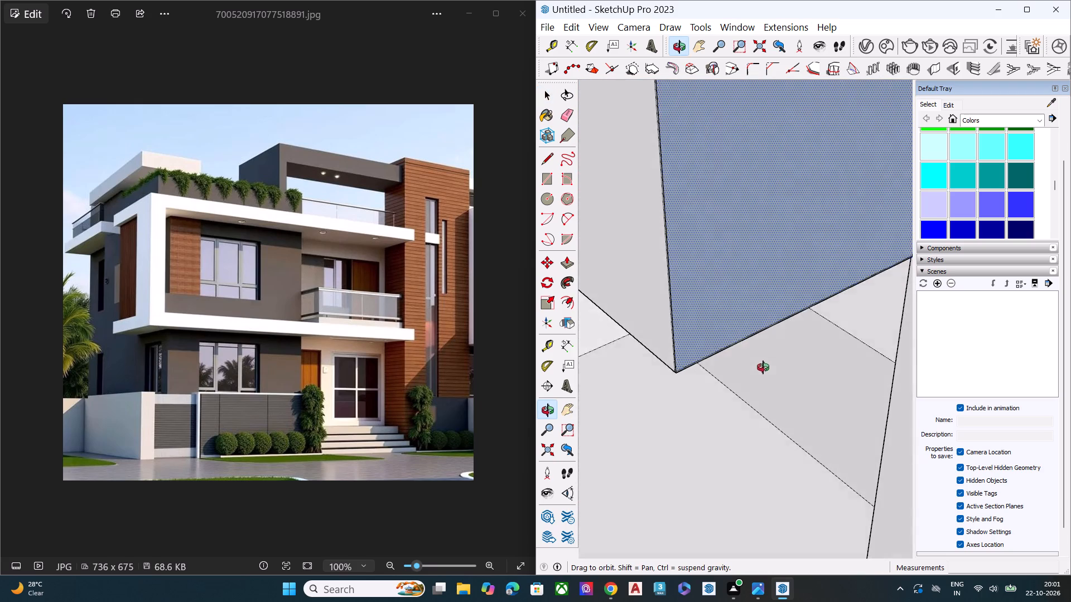
middle_click_drag(763, 367, 775, 541)
scroll(752, 449, "up", 2)
key("k")
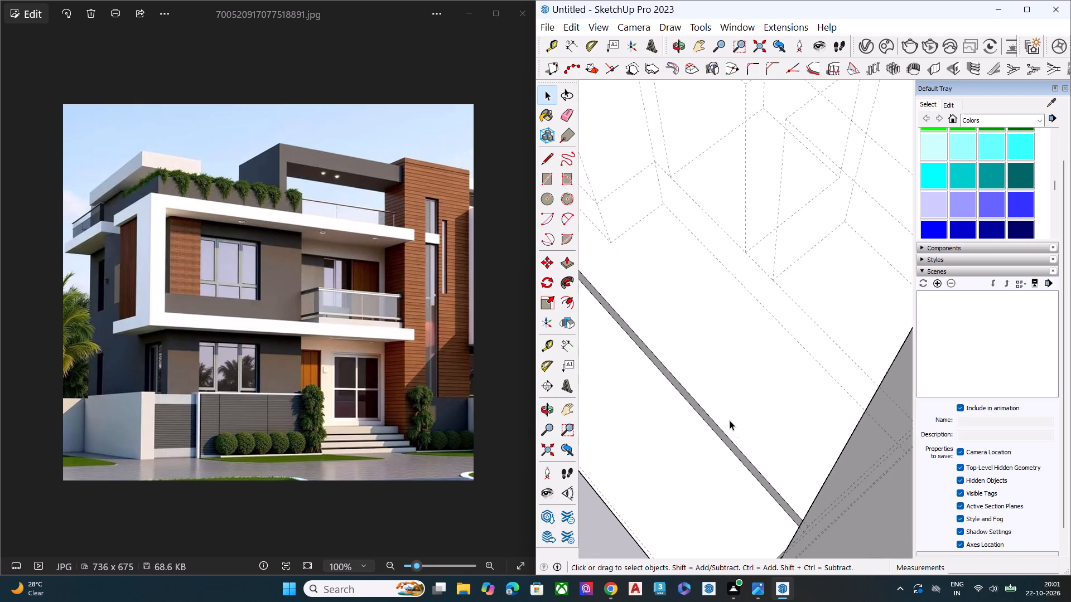
Delete the thin strip face along the bottom of the slab end and its leftover parallel edge.
scroll(724, 334, "down", 7)
scroll(763, 324, "up", 7)
scroll(744, 310, "down", 1)
scroll(746, 312, "up", 1)
scroll(748, 312, "down", 3)
scroll(726, 307, "up", 11)
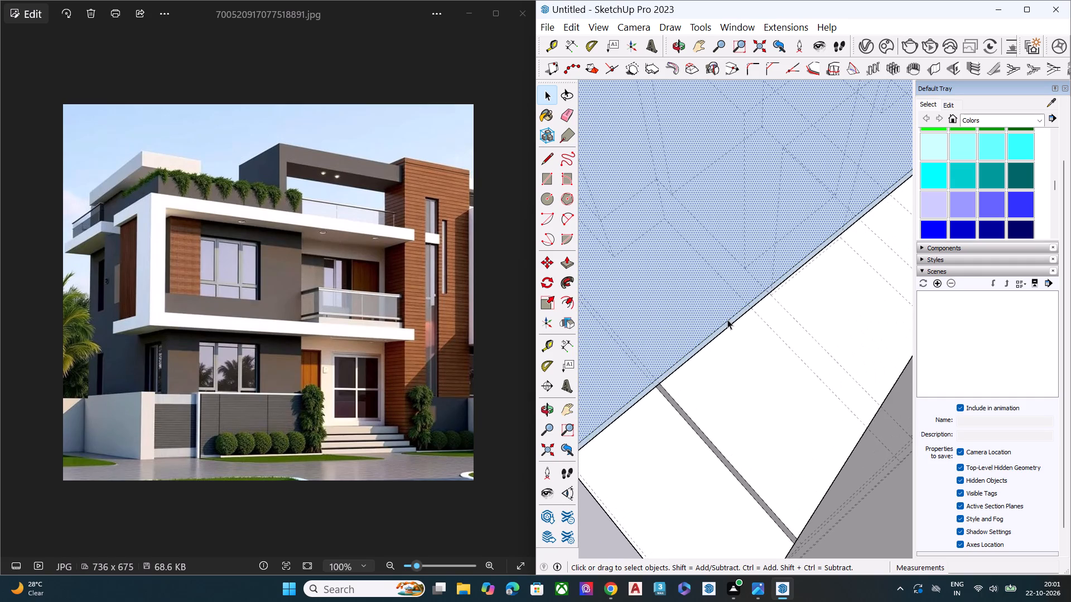
scroll(727, 326, "up", 11)
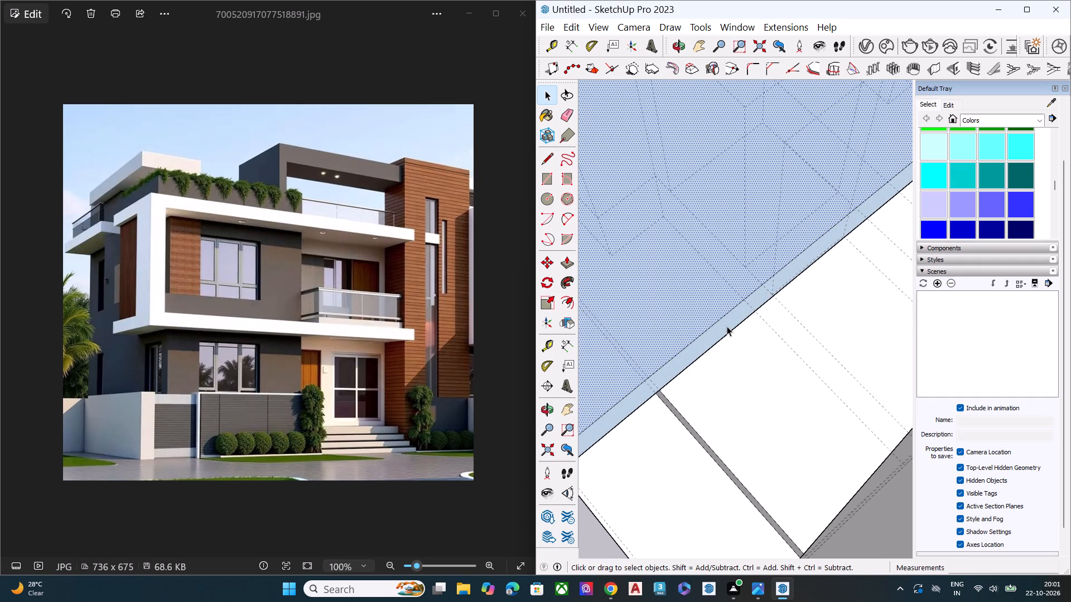
scroll(727, 326, "up", 1)
middle_click_drag(725, 324, 701, 131)
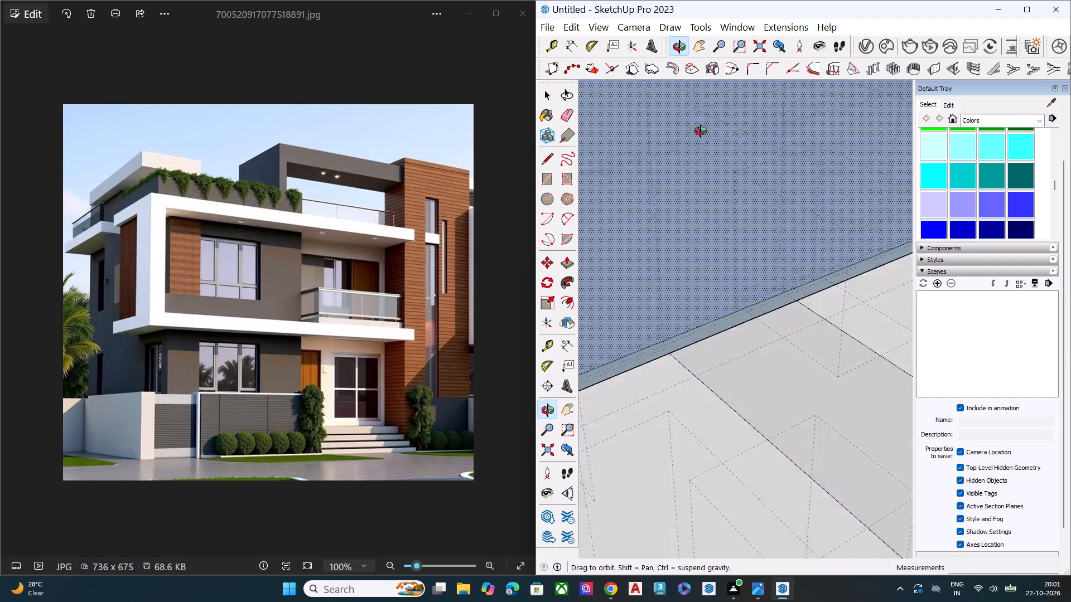
middle_click_drag(701, 131, 755, 120)
scroll(749, 205, "up", 1)
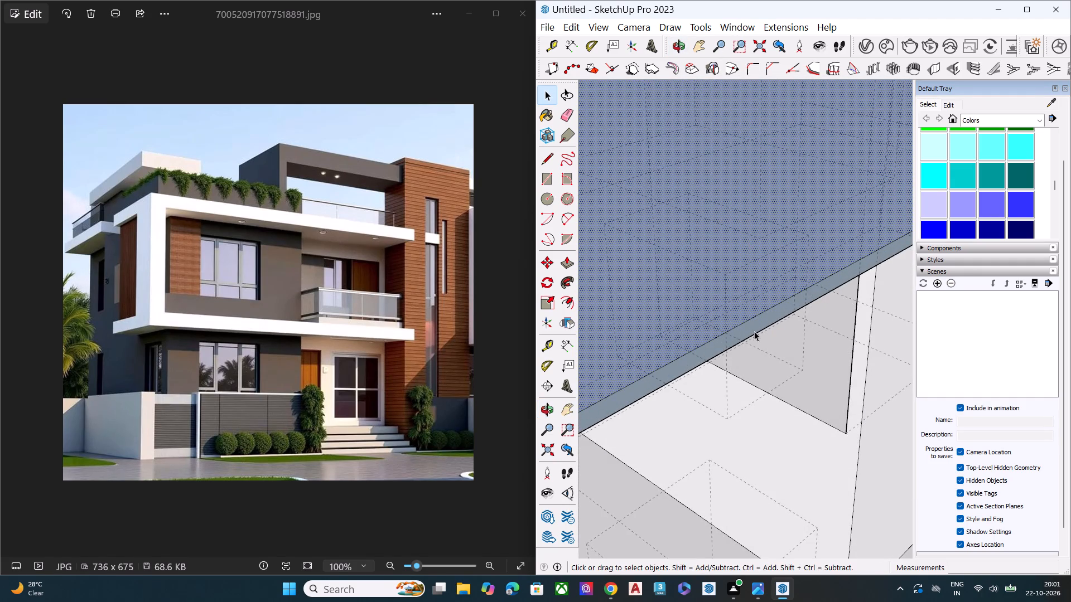
left_click(754, 331)
key("Delete")
left_click(756, 335)
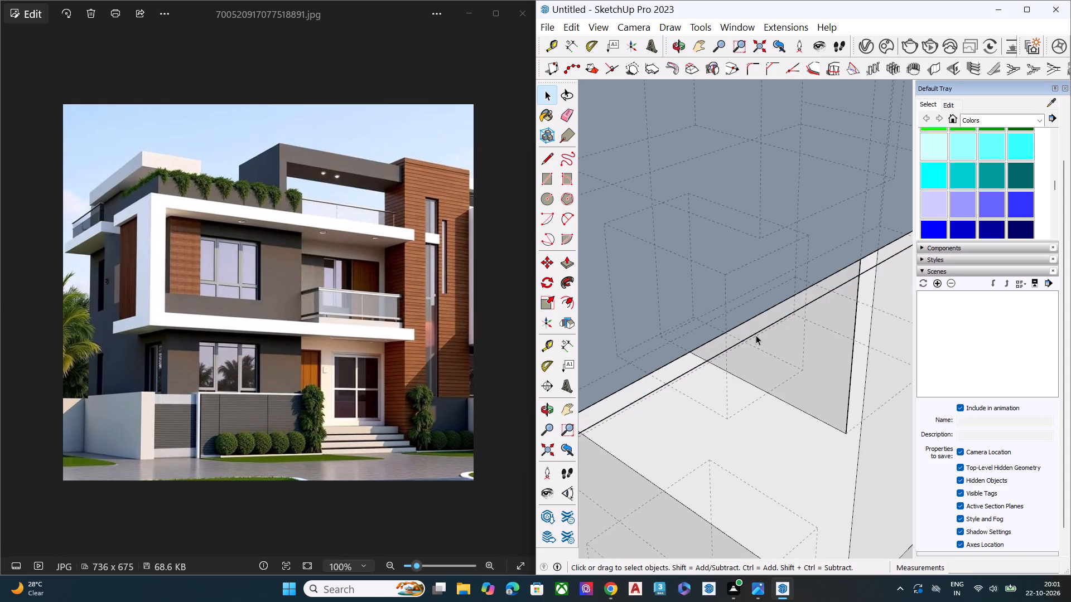
key("Delete")
Delete the thin vertical strip face projecting past the slab end, along with its short top edge and long outer edge.
scroll(759, 335, "down", 7)
scroll(734, 270, "up", 7)
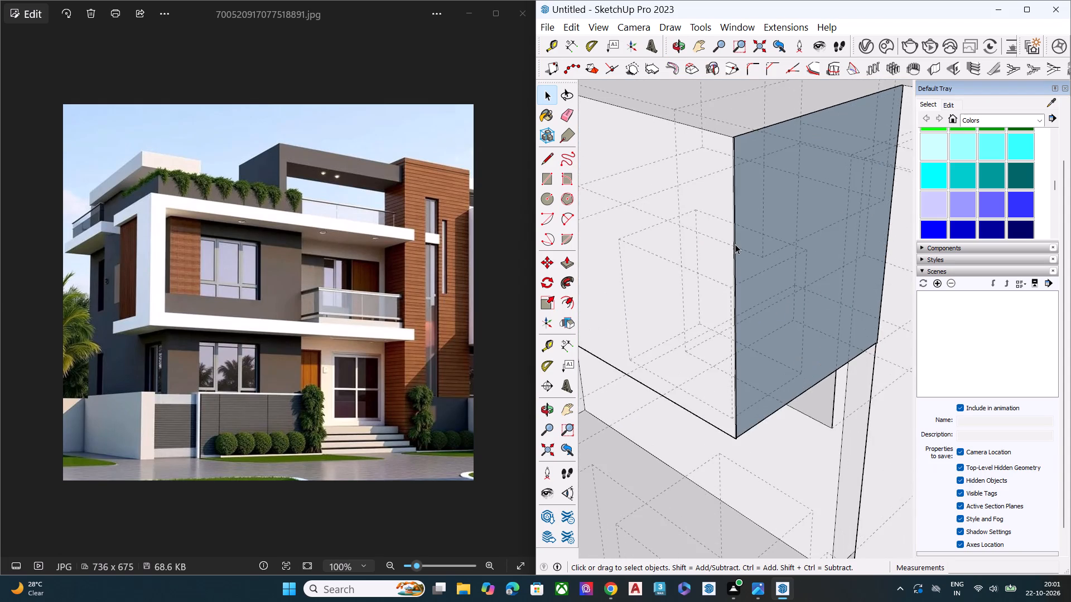
middle_click_drag(736, 236, 967, 186)
scroll(862, 173, "up", 4)
scroll(718, 93, "up", 8)
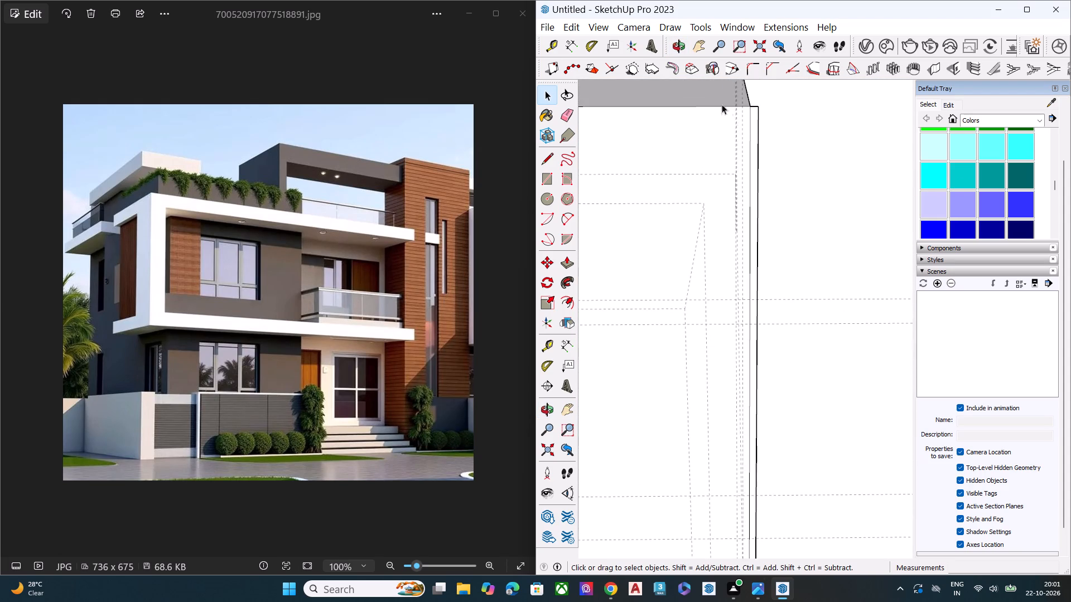
scroll(763, 124, "up", 4)
scroll(735, 142, "down", 3)
left_click(749, 120)
left_click(743, 123)
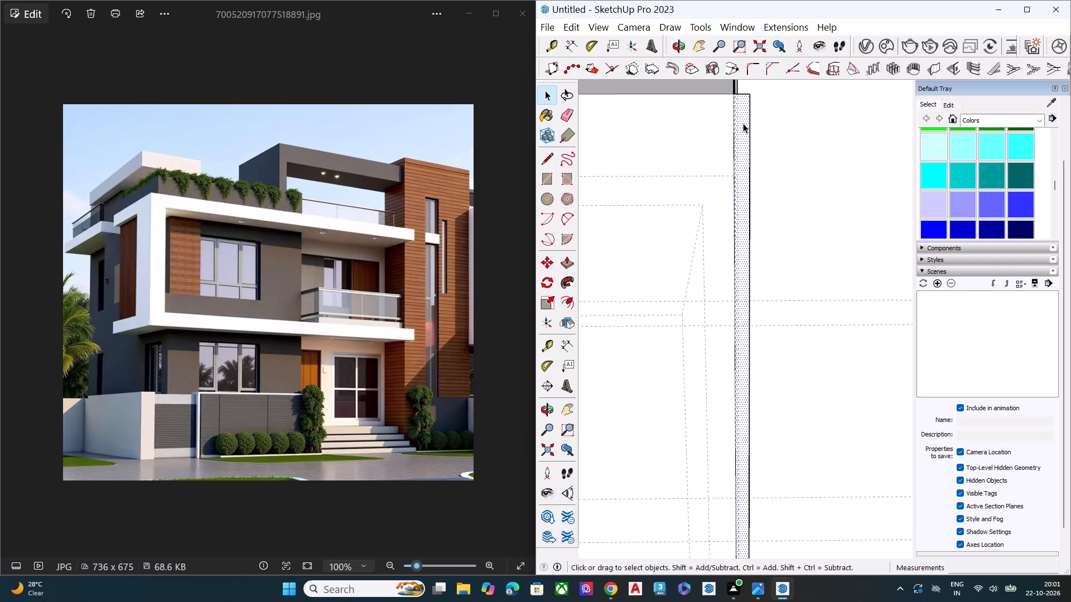
key("Delete")
left_click(744, 93)
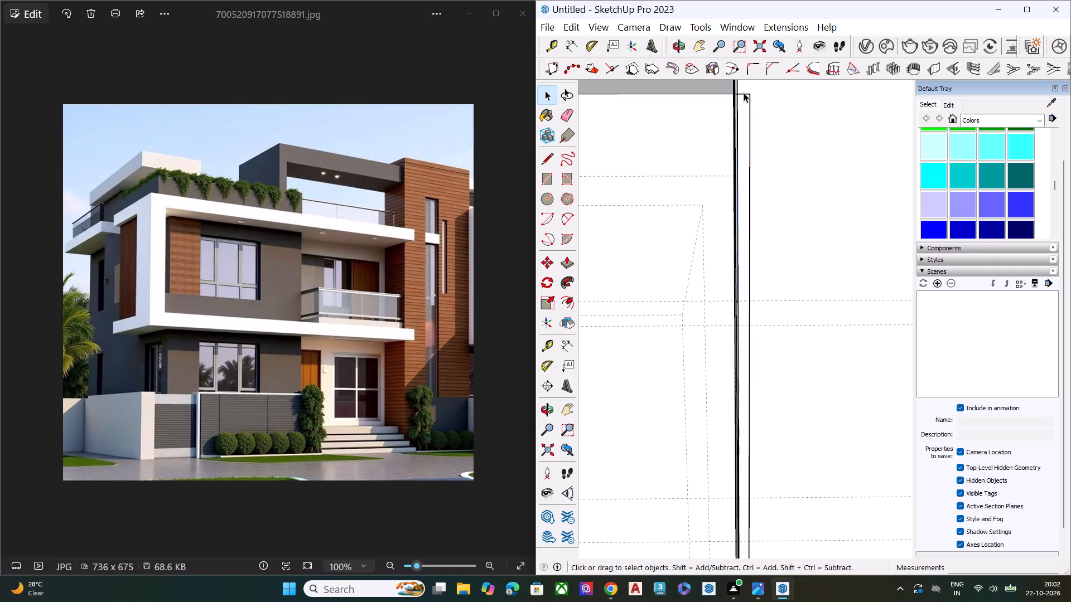
key("Delete")
left_click(750, 104)
key("Delete")
scroll(752, 131, "down", 6)
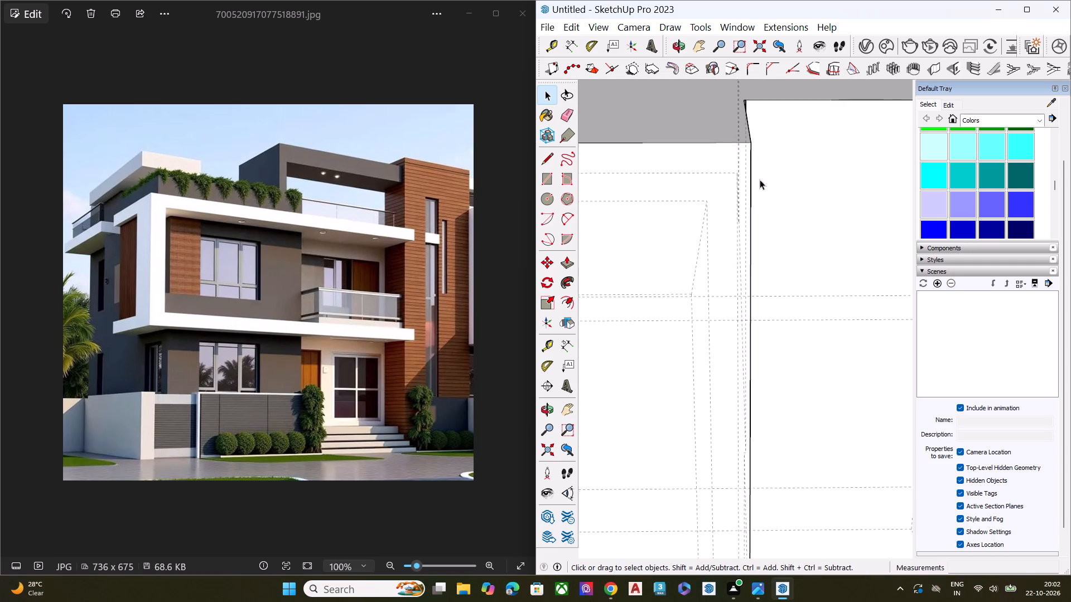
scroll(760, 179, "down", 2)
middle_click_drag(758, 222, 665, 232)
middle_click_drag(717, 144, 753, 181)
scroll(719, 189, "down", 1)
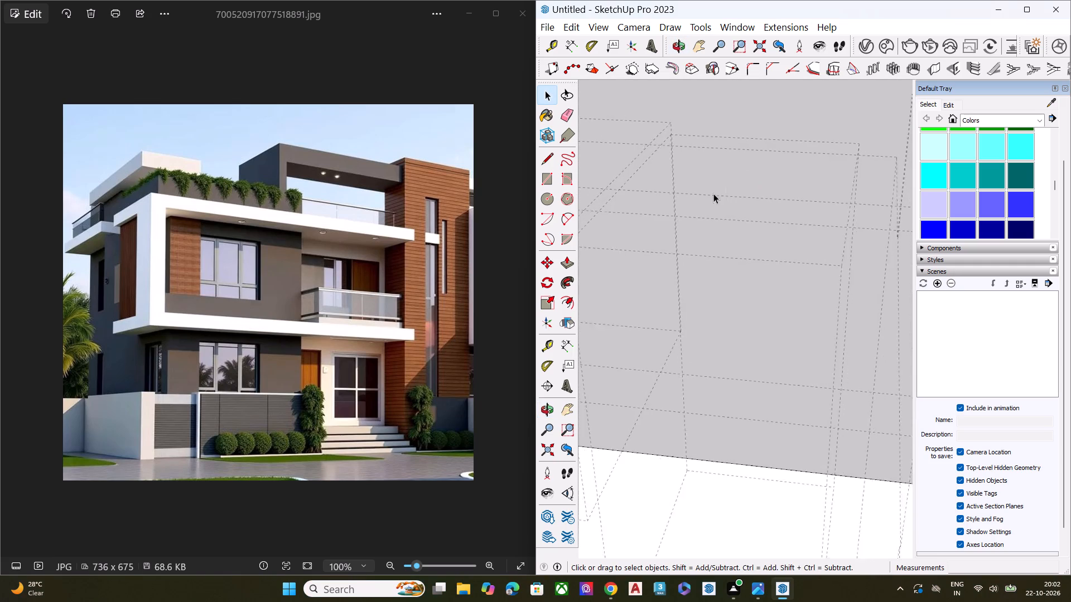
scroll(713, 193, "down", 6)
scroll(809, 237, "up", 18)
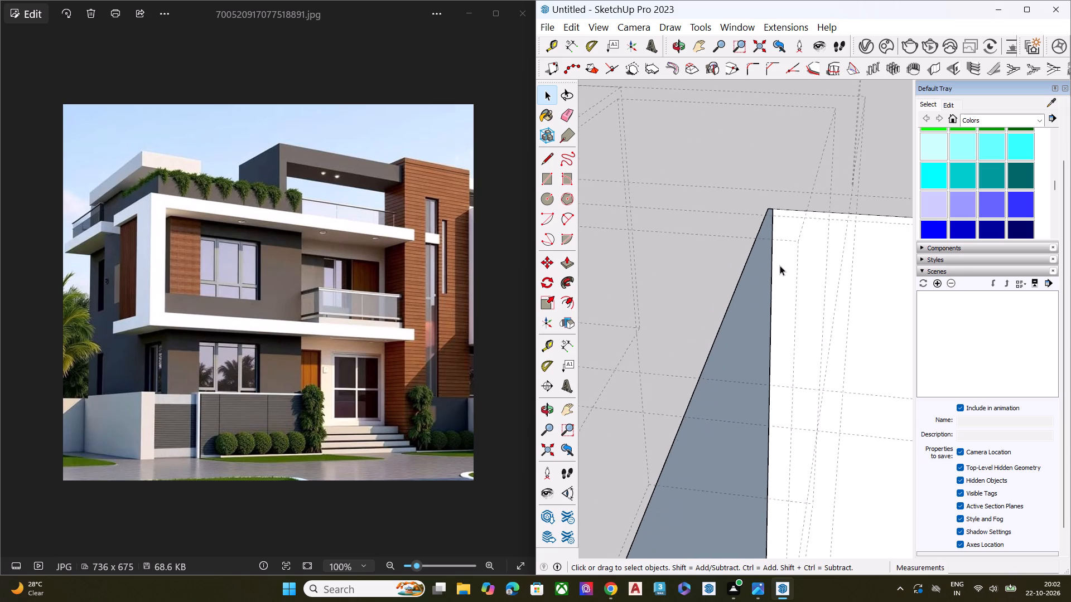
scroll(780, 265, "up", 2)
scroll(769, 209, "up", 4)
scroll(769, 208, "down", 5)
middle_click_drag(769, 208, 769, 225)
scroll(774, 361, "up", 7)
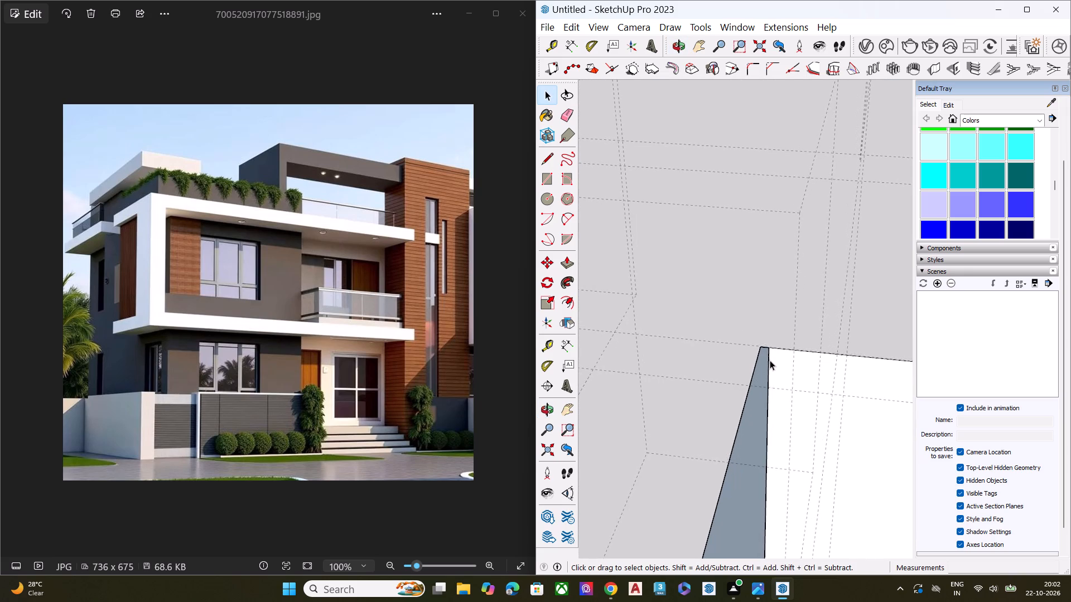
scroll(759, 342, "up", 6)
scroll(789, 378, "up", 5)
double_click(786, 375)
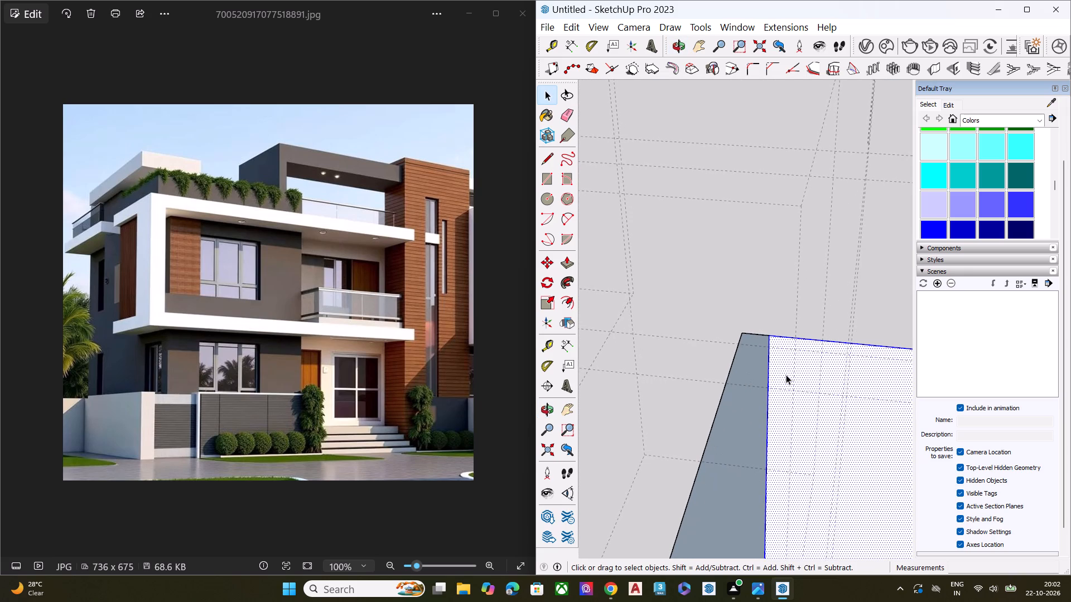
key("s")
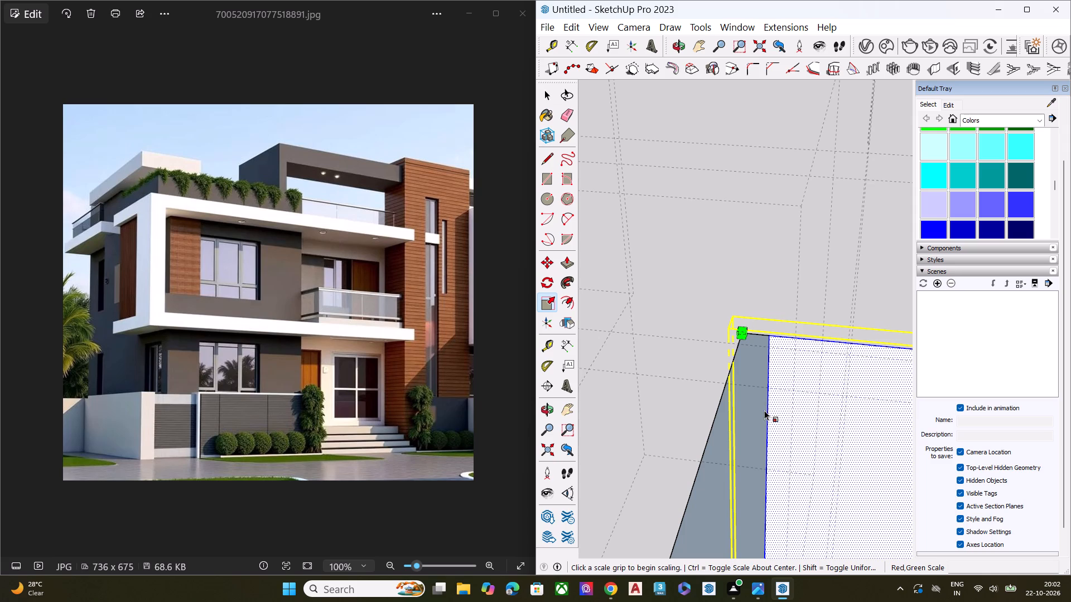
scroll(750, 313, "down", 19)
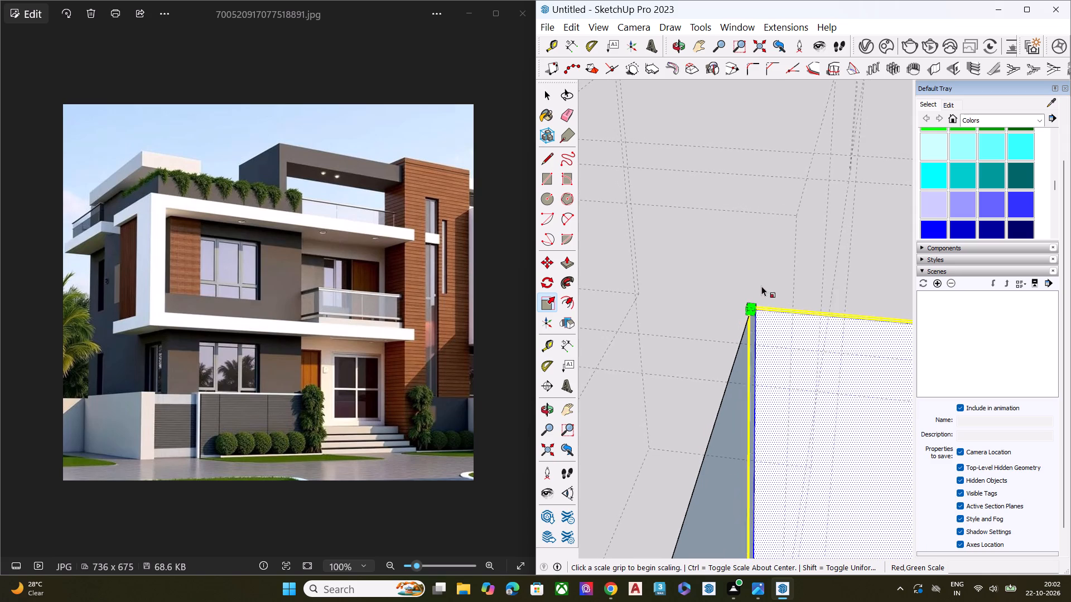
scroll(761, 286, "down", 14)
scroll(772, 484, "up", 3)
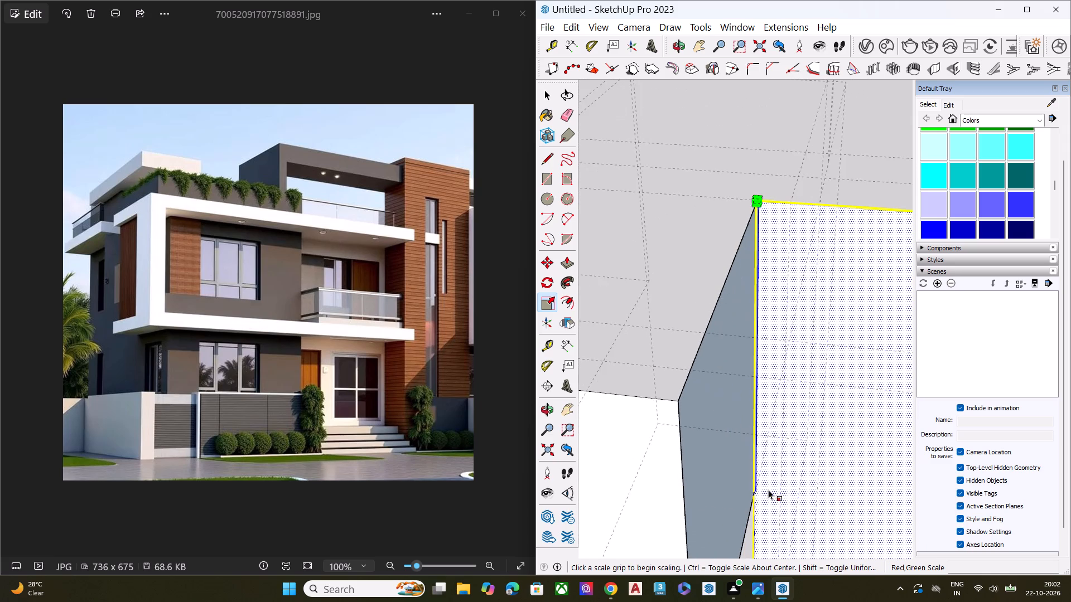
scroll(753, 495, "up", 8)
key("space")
Examine the slab end beside the tower from several sides, along with the whole front elevation.
scroll(737, 359, "down", 5)
scroll(743, 354, "up", 1)
scroll(743, 353, "down", 2)
scroll(744, 353, "up", 1)
middle_click_drag(749, 346, 681, 402)
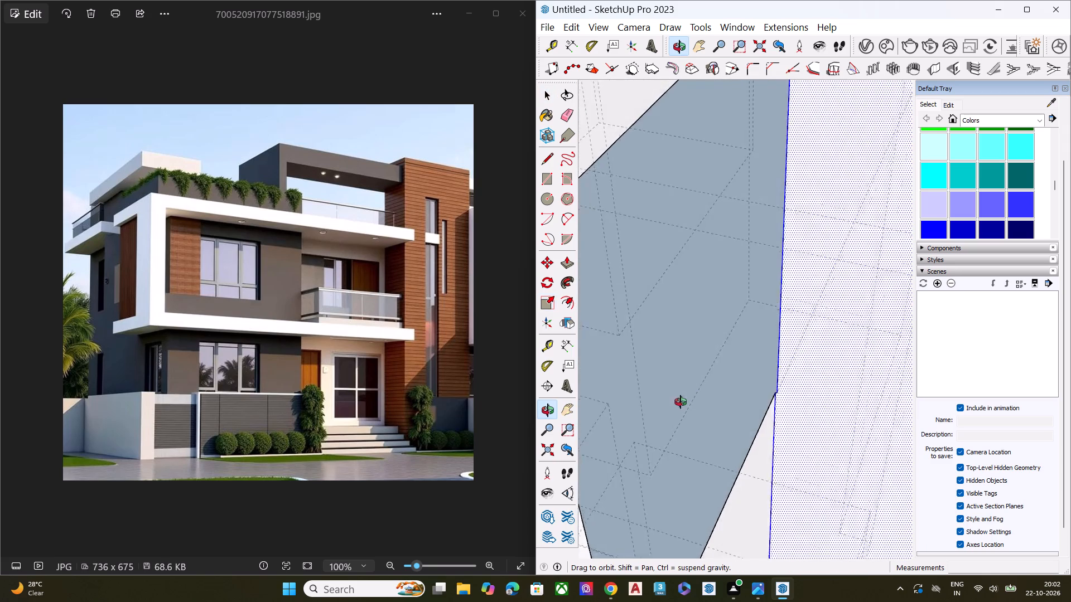
middle_click_drag(681, 402, 632, 340)
scroll(633, 340, "up", 4)
scroll(691, 338, "down", 1)
scroll(691, 338, "up", 2)
scroll(691, 338, "down", 9)
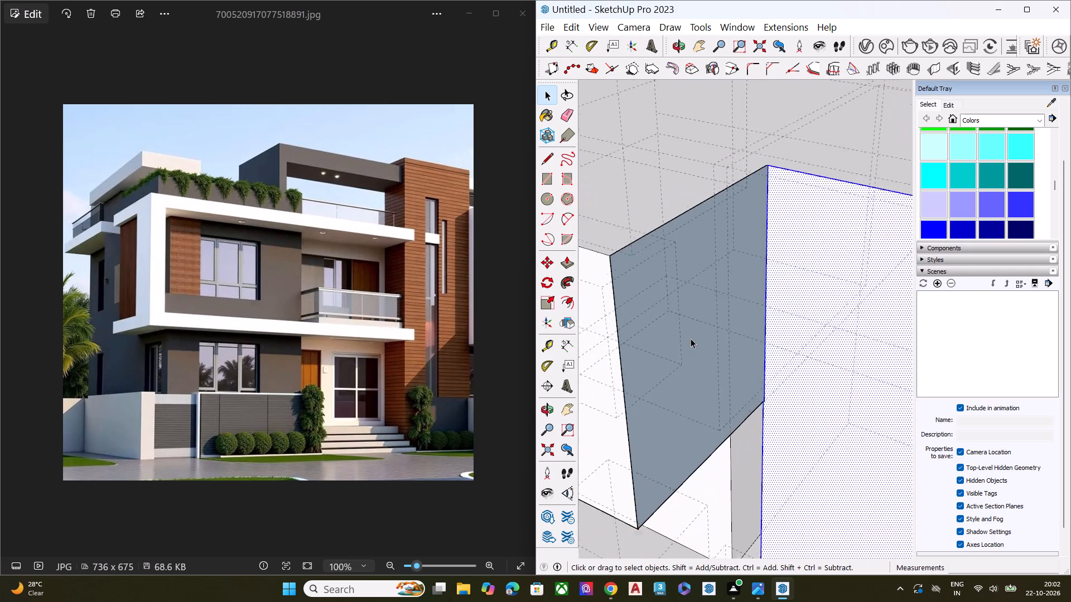
scroll(691, 338, "down", 3)
scroll(691, 338, "up", 2)
scroll(691, 338, "down", 11)
scroll(689, 341, "up", 1)
scroll(689, 341, "down", 5)
scroll(689, 341, "up", 1)
scroll(689, 341, "down", 5)
scroll(691, 342, "up", 1)
scroll(691, 342, "down", 12)
scroll(702, 333, "up", 2)
scroll(702, 333, "down", 2)
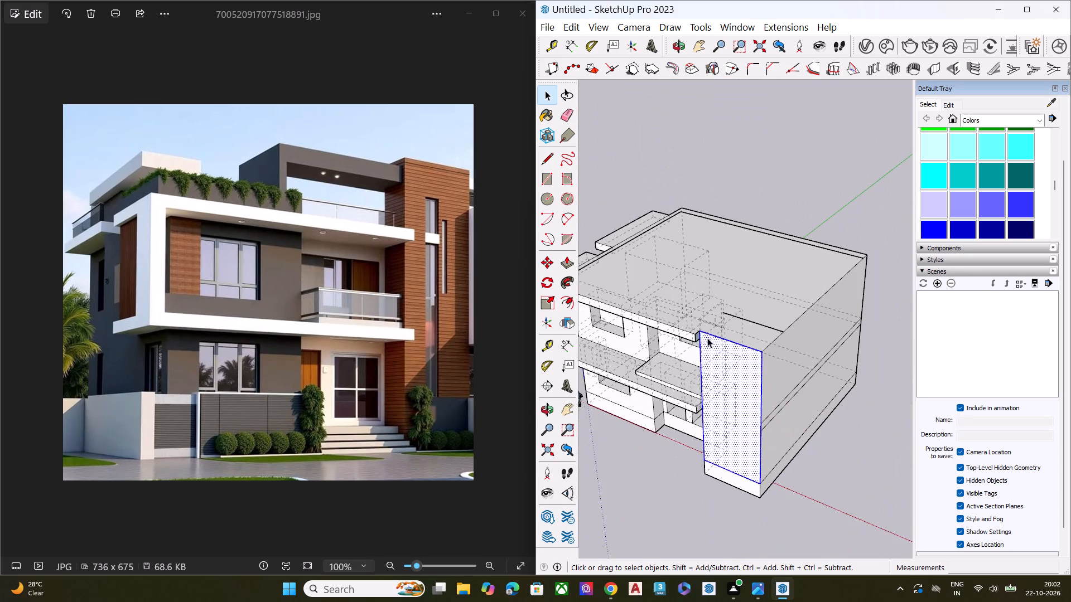
middle_click_drag(716, 343, 902, 265)
middle_click_drag(633, 429, 799, 306)
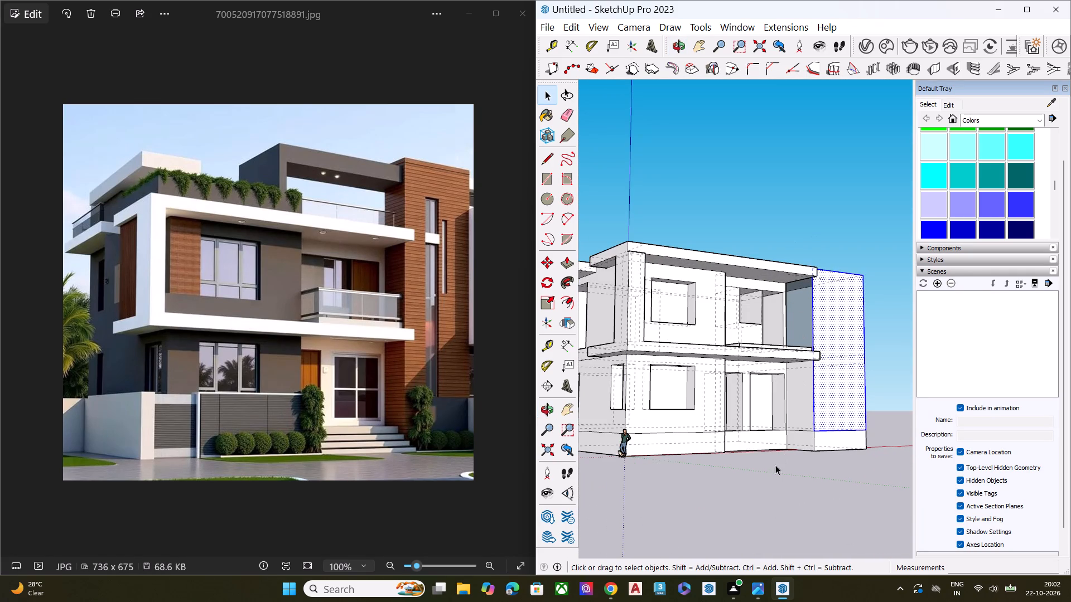
left_click(766, 468)
Undo the most recent clean-up edits at the slab end beside the tower.
scroll(806, 317, "up", 2)
scroll(813, 310, "down", 1)
scroll(813, 306, "up", 7)
key("ctrl+z")
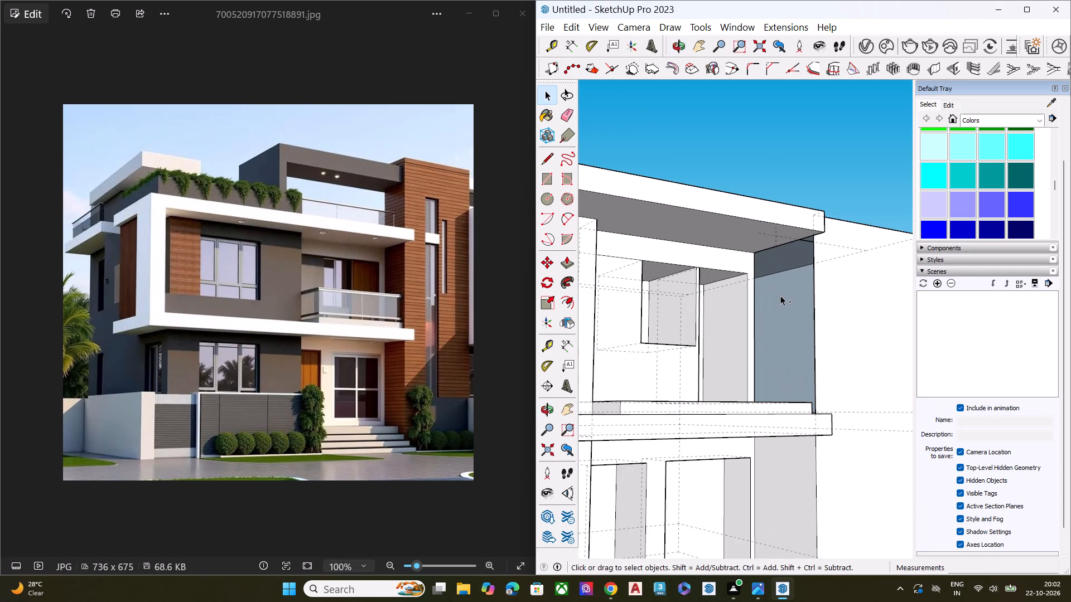
key("ctrl+z")
key("ctrl+z")
key("ctrl+z")
key("ctrl+z")
key("ctrl+z")
Turn off the display of back edges.
key("space")
type("k")
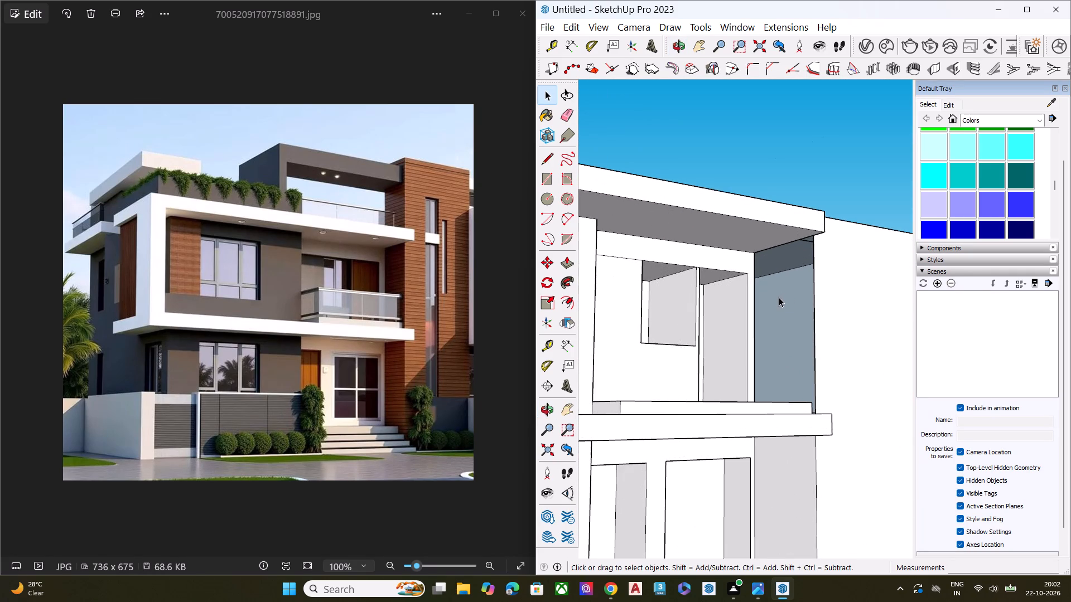
Keep undoing earlier edits step by step until the tall parapet block above the upper slab is restored.
key("ctrl+z")
key("ctrl+z")
key("ctrl+z")
key("ctrl+z")
key("ctrl+z")
key("ctrl+z")
key("ctrl+z")
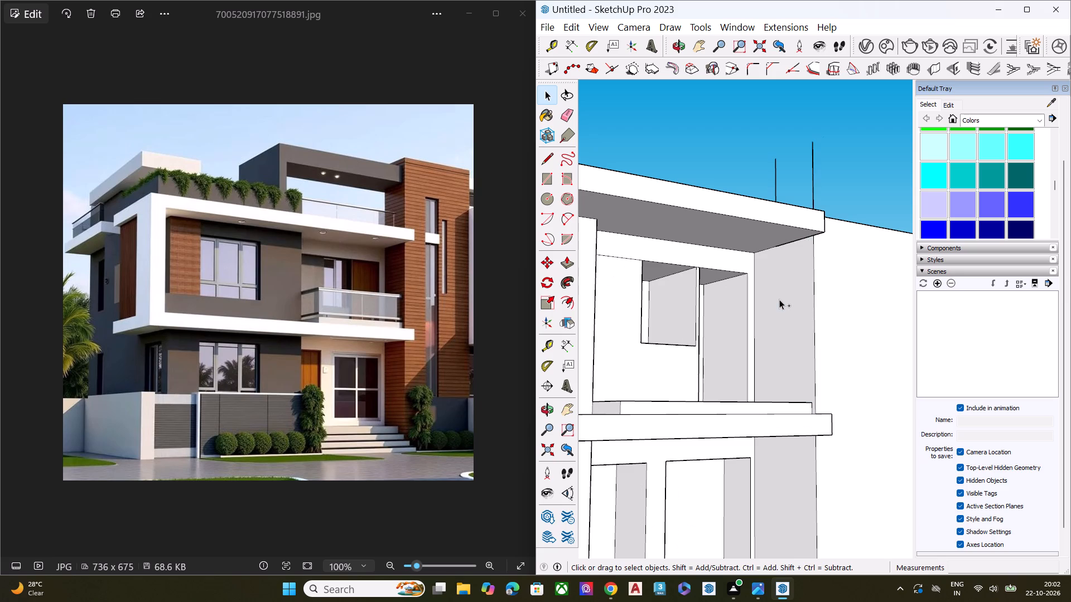
key("ctrl+z")
key("ctrl+z")
key("ctrl+z")
key("ctrl+z")
key("ctrl+z")
key("ctrl+z")
key("ctrl+z")
key("ctrl+z")
key("ctrl+z")
key("ctrl+z")
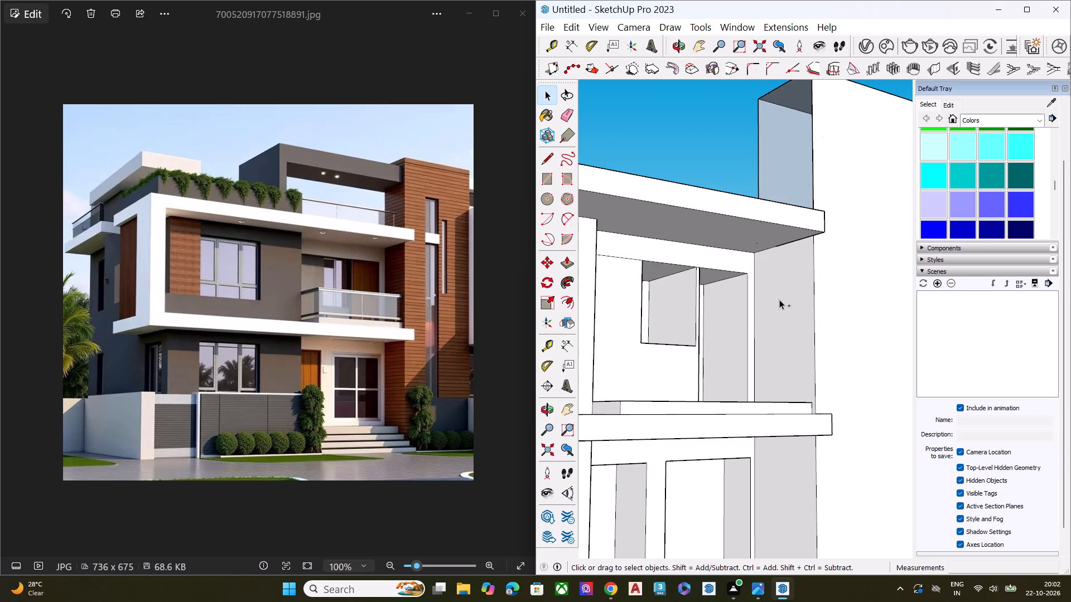
key("ctrl+z")
key("ctrl+z")
key("ctrl+z")
key("ctrl+z")
key("ctrl+z")
key("ctrl+z")
key("ctrl+z")
key("ctrl+z")
key("ctrl+z")
key("ctrl+z")
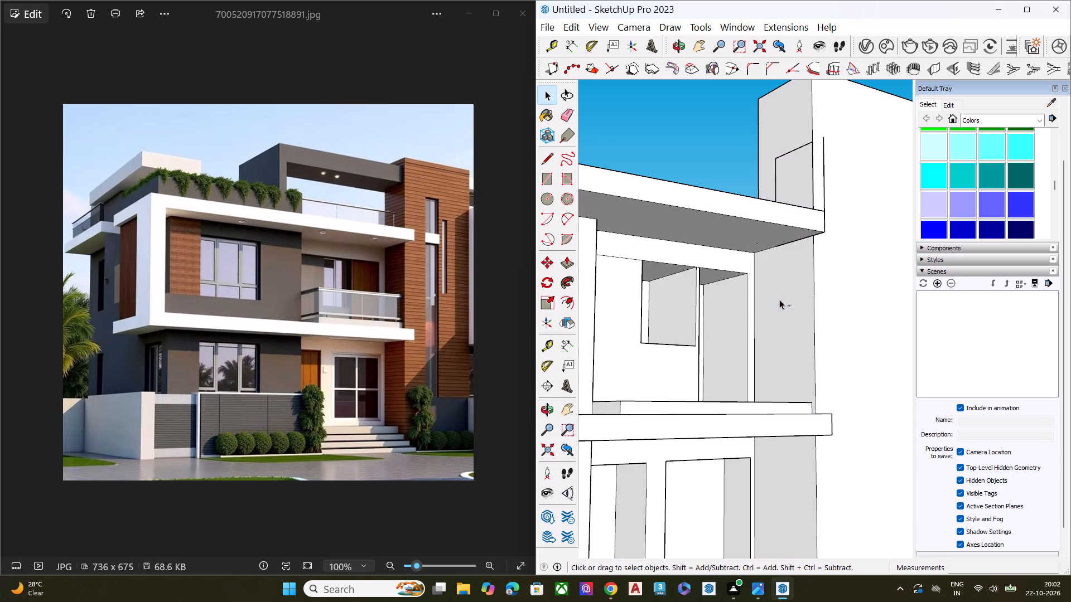
key("ctrl+z")
key("ctrl+z")
key("ctrl+z")
key("ctrl+z")
key("ctrl+z")
key("ctrl+z")
key("ctrl+z")
key("ctrl+z")
key("ctrl+z")
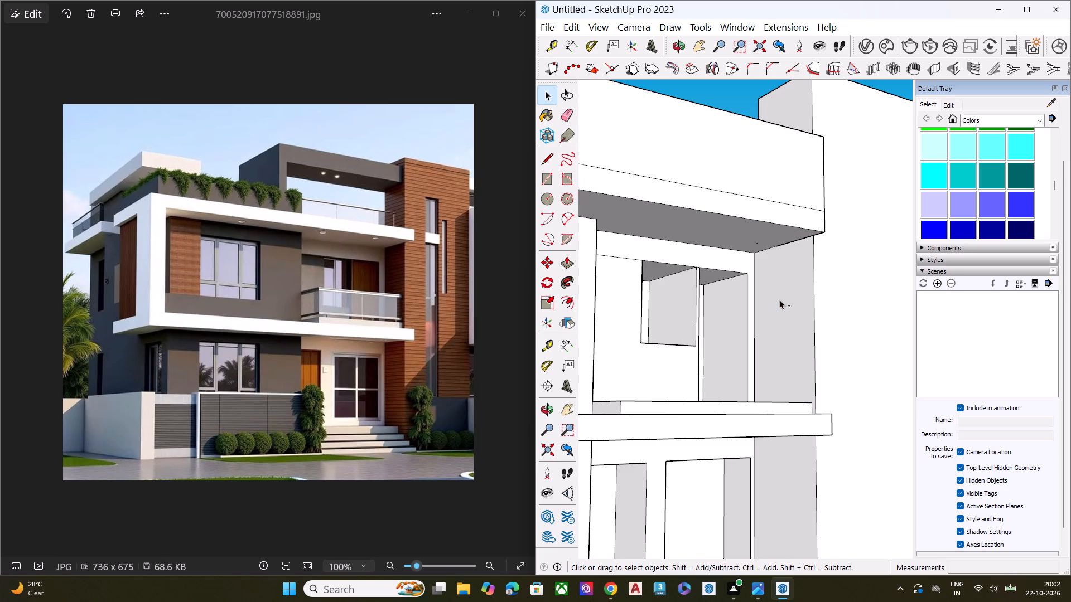
key("ctrl+z")
key("space")
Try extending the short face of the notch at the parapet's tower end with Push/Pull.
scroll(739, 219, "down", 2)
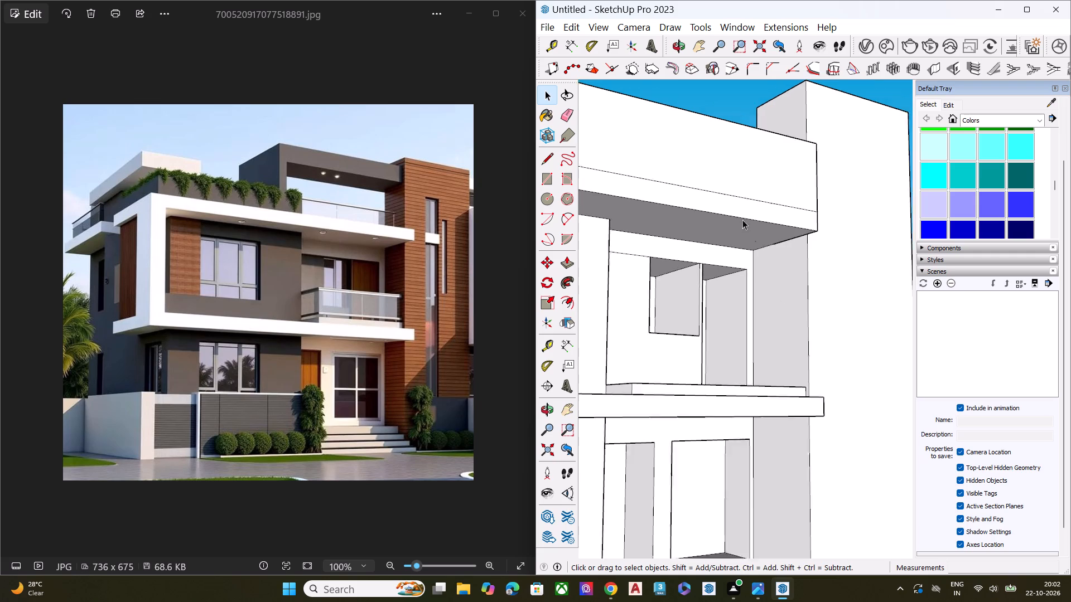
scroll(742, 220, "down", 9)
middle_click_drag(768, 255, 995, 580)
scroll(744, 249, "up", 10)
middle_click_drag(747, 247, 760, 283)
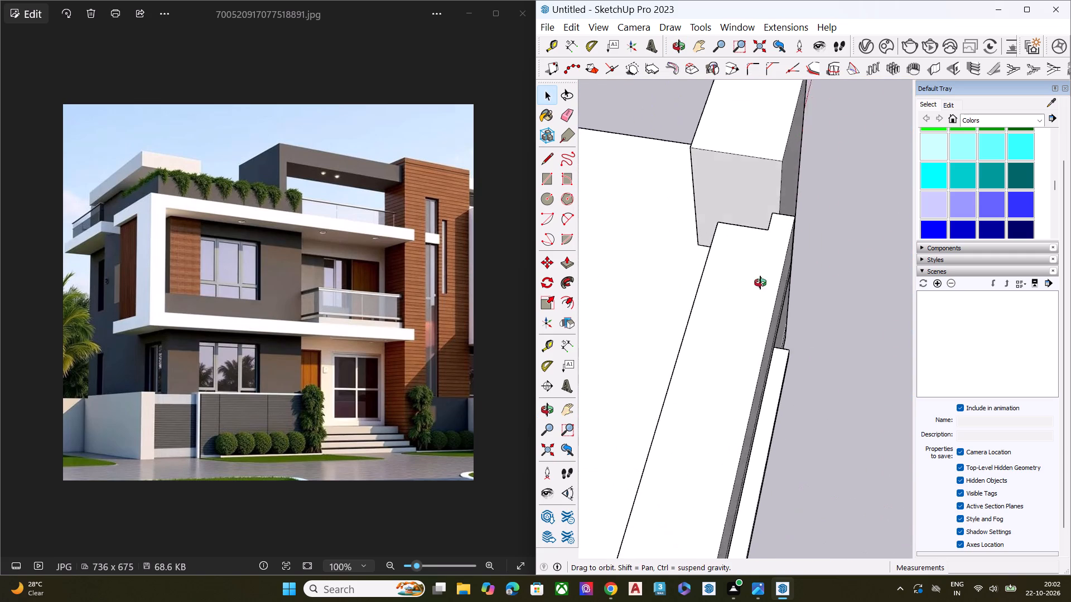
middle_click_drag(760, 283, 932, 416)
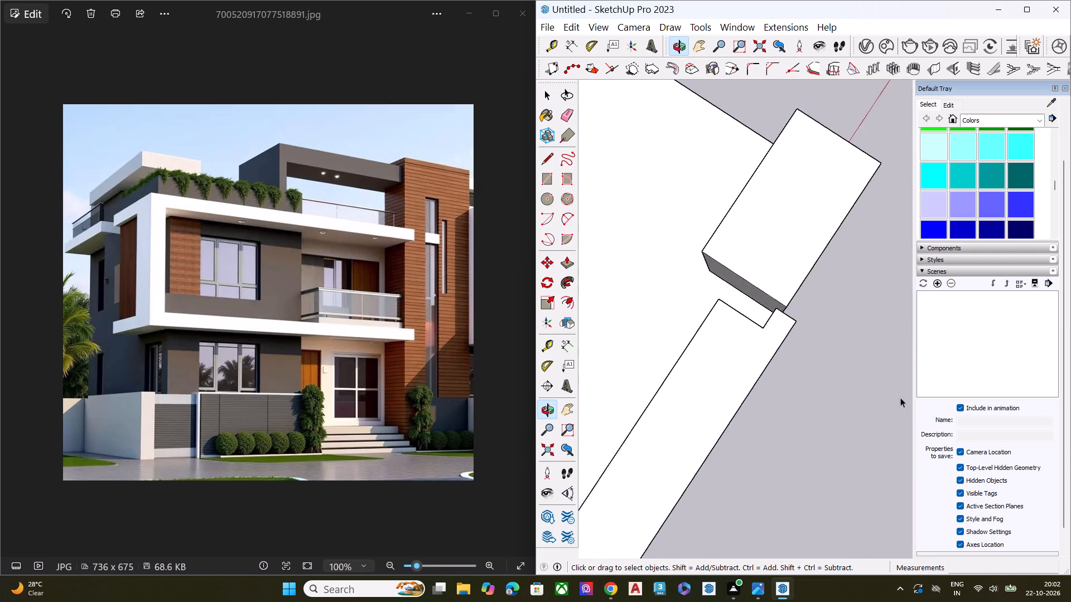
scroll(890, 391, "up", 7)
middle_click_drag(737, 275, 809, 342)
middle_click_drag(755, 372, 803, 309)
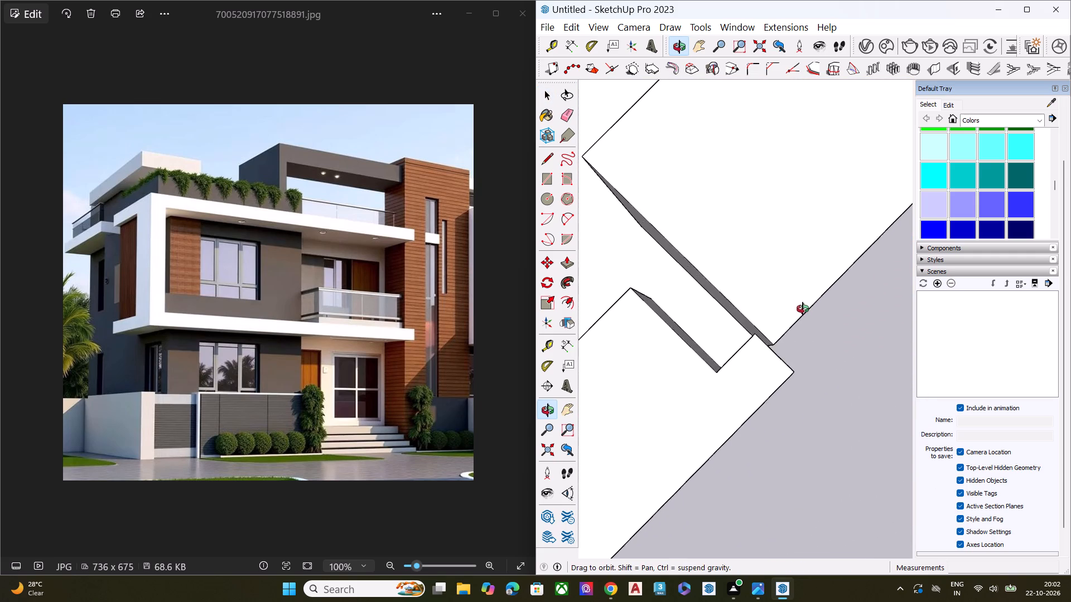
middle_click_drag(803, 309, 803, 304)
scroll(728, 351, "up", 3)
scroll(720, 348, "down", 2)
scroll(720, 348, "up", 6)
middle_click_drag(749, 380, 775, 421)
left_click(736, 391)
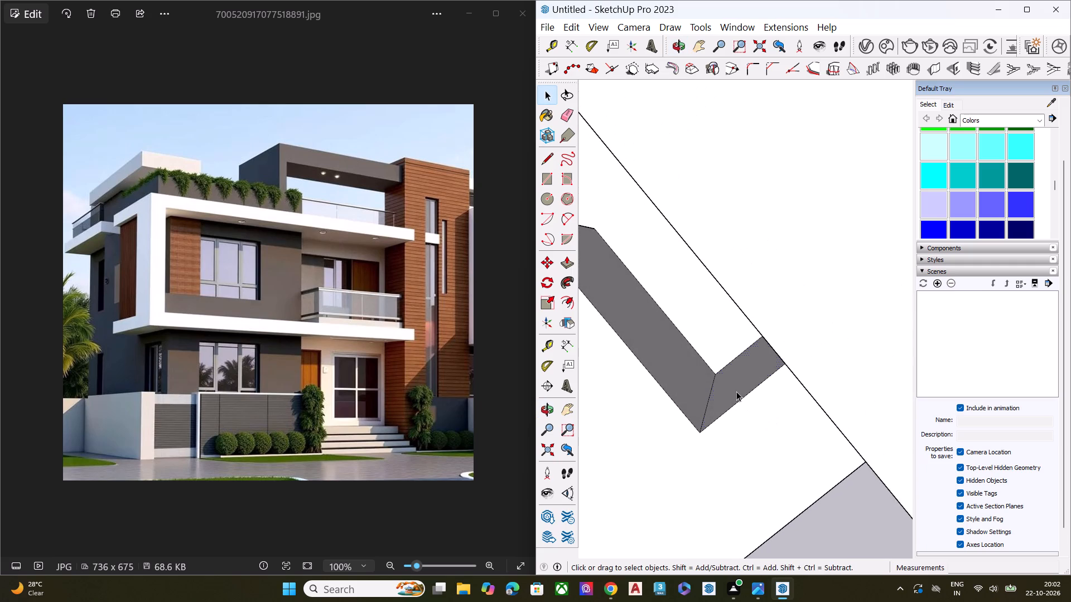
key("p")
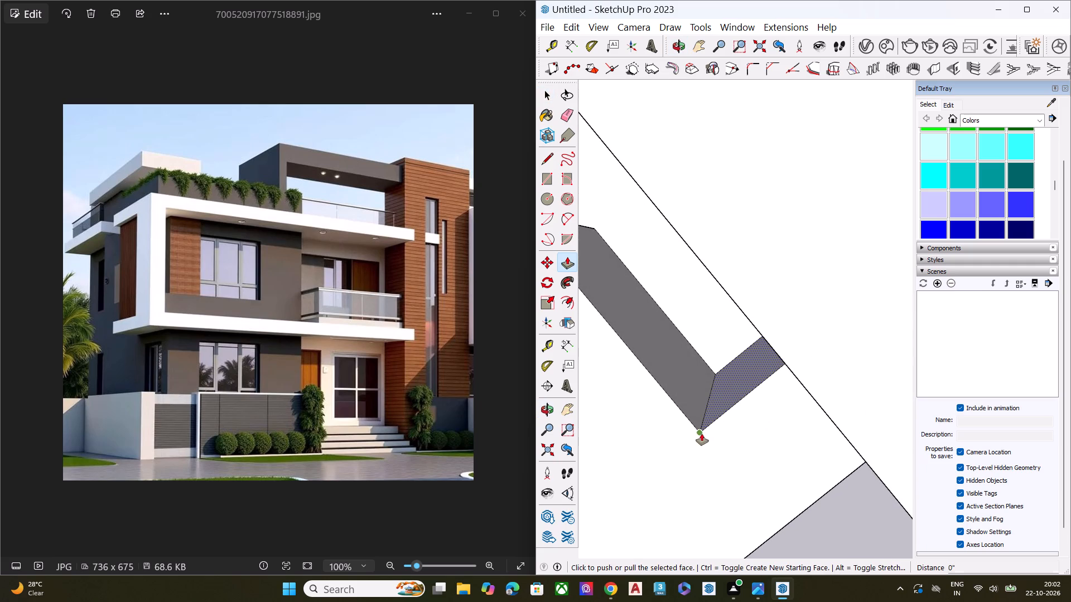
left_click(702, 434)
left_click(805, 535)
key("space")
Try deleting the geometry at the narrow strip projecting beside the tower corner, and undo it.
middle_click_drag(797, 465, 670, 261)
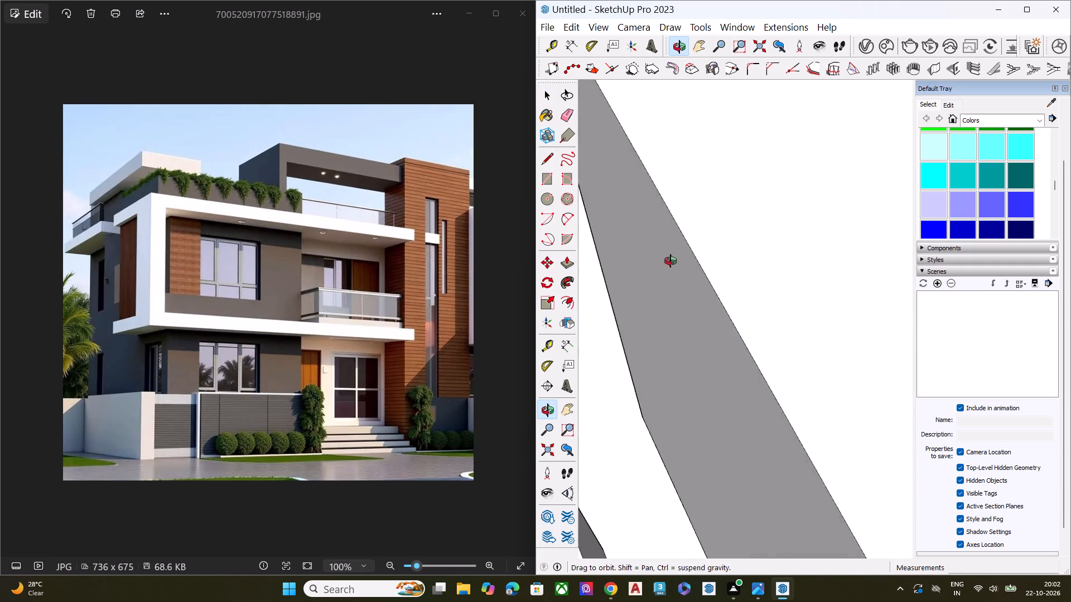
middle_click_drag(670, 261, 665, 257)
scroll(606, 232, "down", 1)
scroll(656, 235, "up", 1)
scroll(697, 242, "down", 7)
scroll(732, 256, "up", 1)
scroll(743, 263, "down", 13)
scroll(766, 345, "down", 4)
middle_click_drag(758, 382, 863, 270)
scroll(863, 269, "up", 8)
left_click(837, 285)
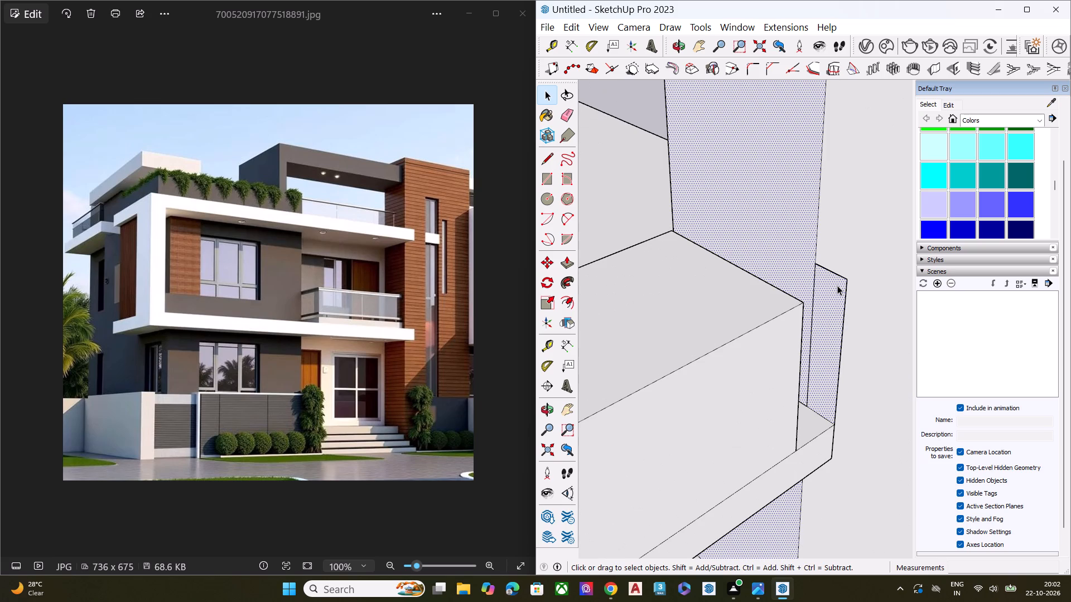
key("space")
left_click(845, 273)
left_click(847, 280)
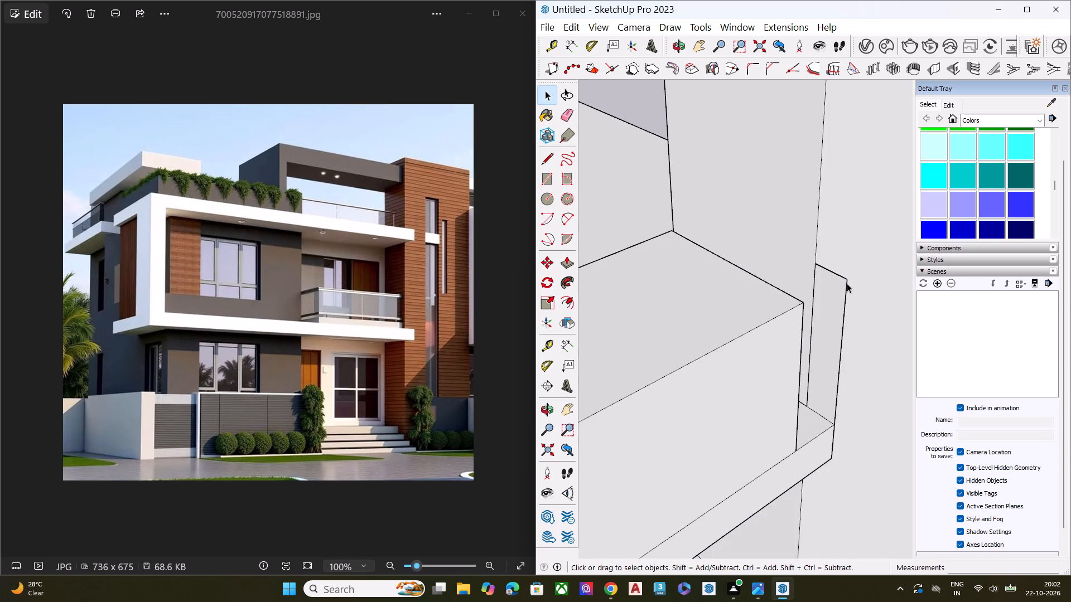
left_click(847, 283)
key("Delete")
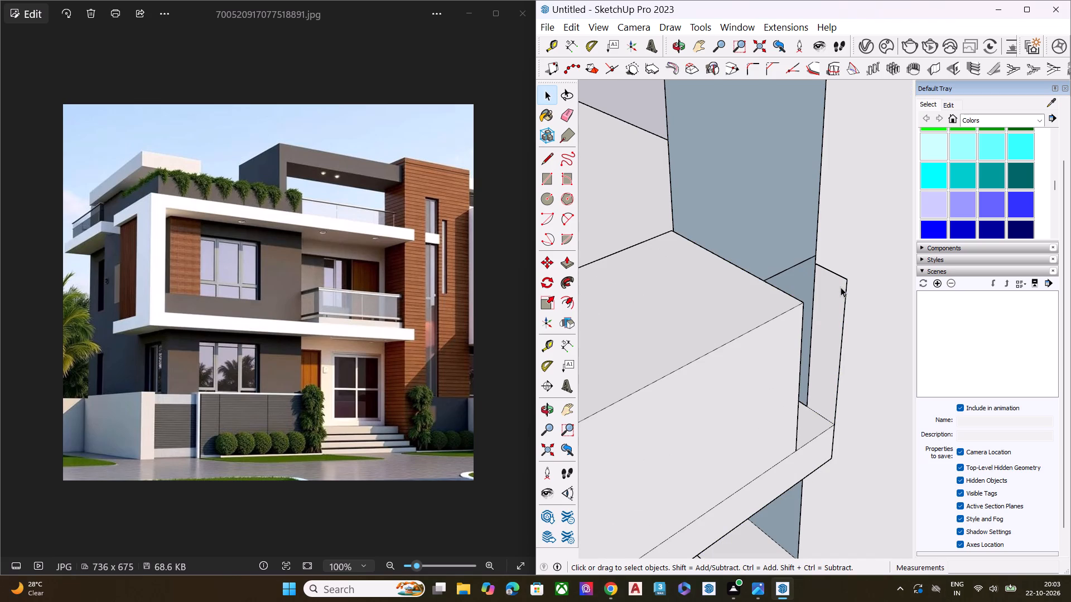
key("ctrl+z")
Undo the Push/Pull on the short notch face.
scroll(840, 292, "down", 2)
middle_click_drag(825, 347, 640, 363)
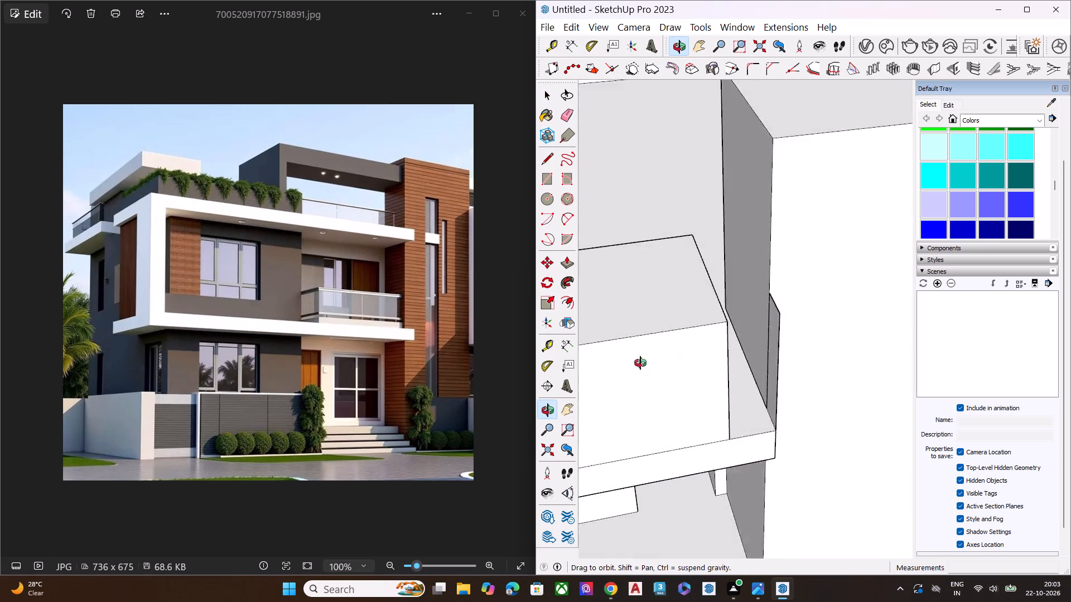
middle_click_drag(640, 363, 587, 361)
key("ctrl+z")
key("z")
Fill the notch at the parapet's tower end by pulling its short face level with the parapet's back edge using Push/Pull.
middle_click_drag(715, 280, 807, 548)
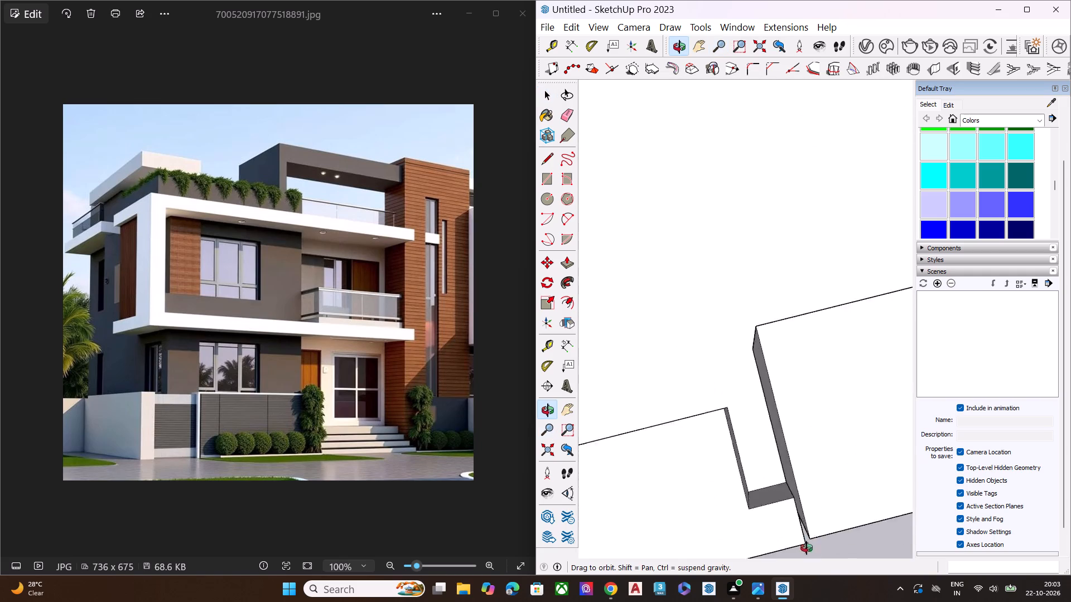
middle_click_drag(807, 548, 831, 565)
scroll(807, 551, "up", 3)
key("space")
scroll(793, 542, "down", 2)
scroll(792, 542, "up", 3)
left_click(784, 488)
key("p")
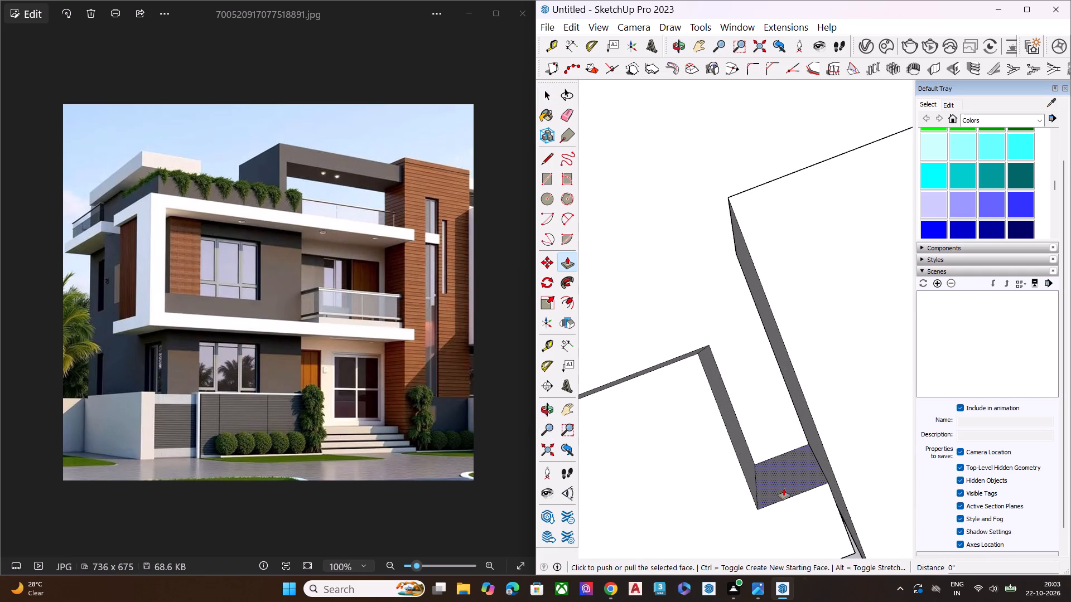
left_click(784, 488)
left_click(697, 347)
key("space")
Examine the filled notch where the parapet meets the tower from above, below and the rear.
scroll(749, 396, "down", 7)
scroll(764, 419, "up", 1)
middle_click_drag(643, 443, 786, 443)
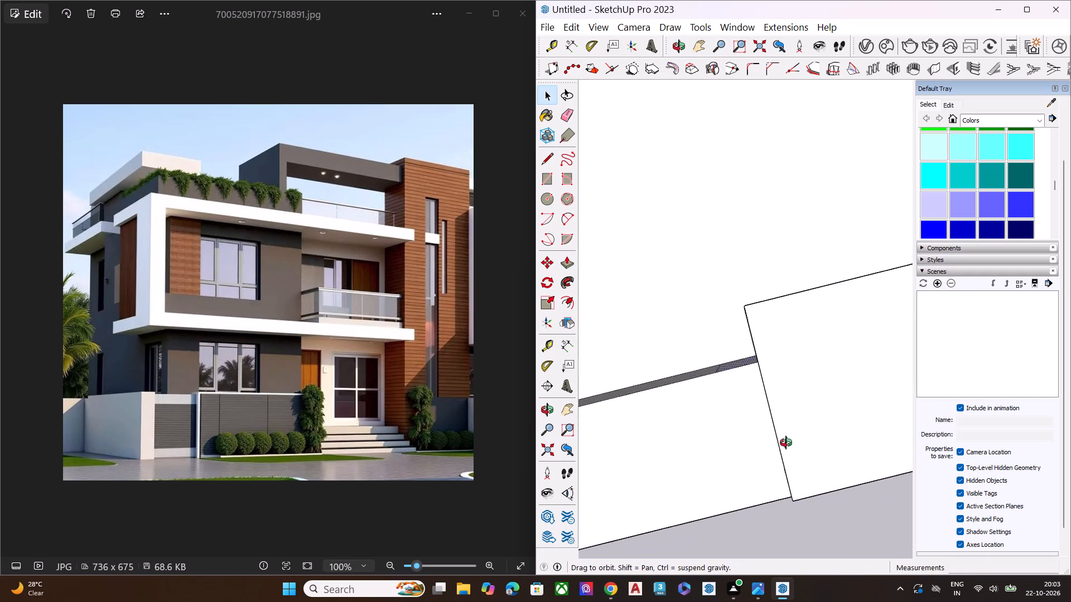
middle_click_drag(786, 443, 962, 425)
middle_click_drag(749, 433, 428, 376)
middle_click_drag(843, 440, 477, 373)
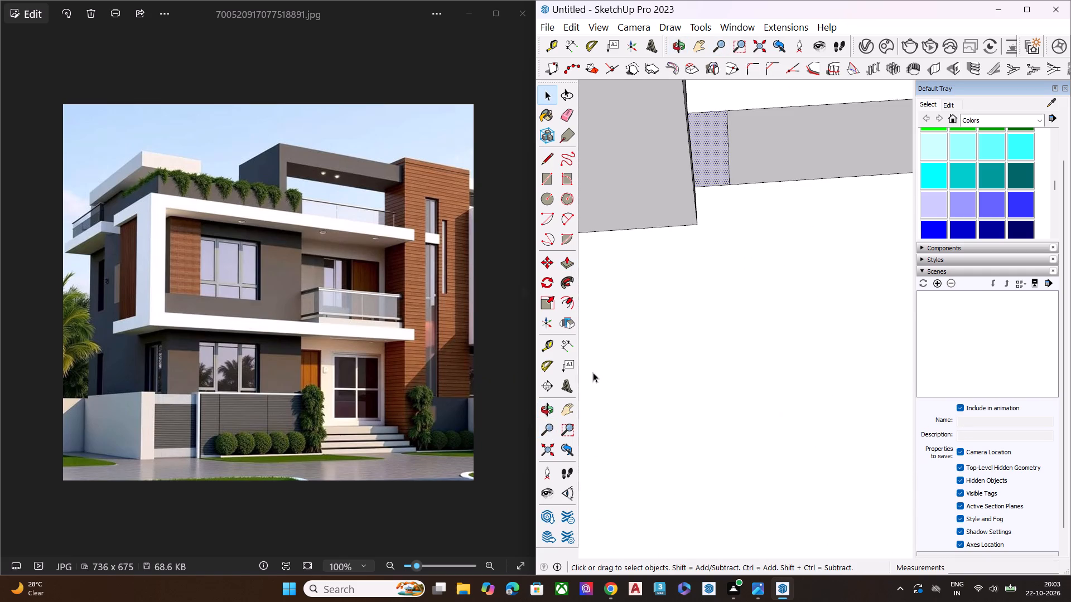
middle_click_drag(557, 368, 735, 518)
scroll(710, 310, "down", 2)
scroll(723, 330, "up", 1)
scroll(726, 334, "down", 7)
scroll(614, 231, "up", 1)
middle_click_drag(614, 231, 643, 312)
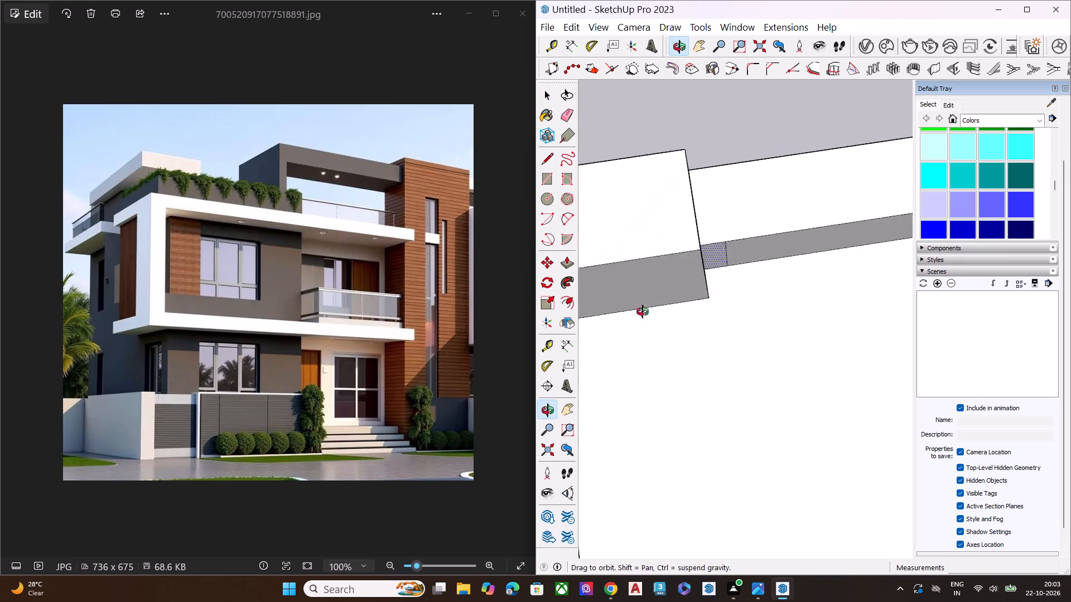
middle_click_drag(643, 312, 676, 446)
middle_click_drag(813, 385, 705, 403)
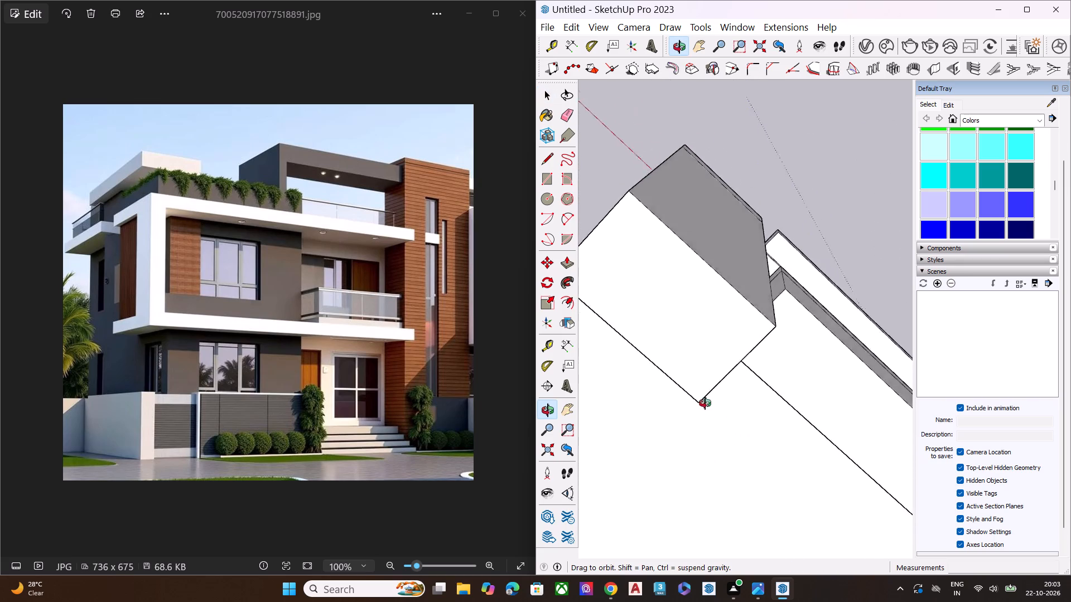
middle_click_drag(705, 403, 580, 520)
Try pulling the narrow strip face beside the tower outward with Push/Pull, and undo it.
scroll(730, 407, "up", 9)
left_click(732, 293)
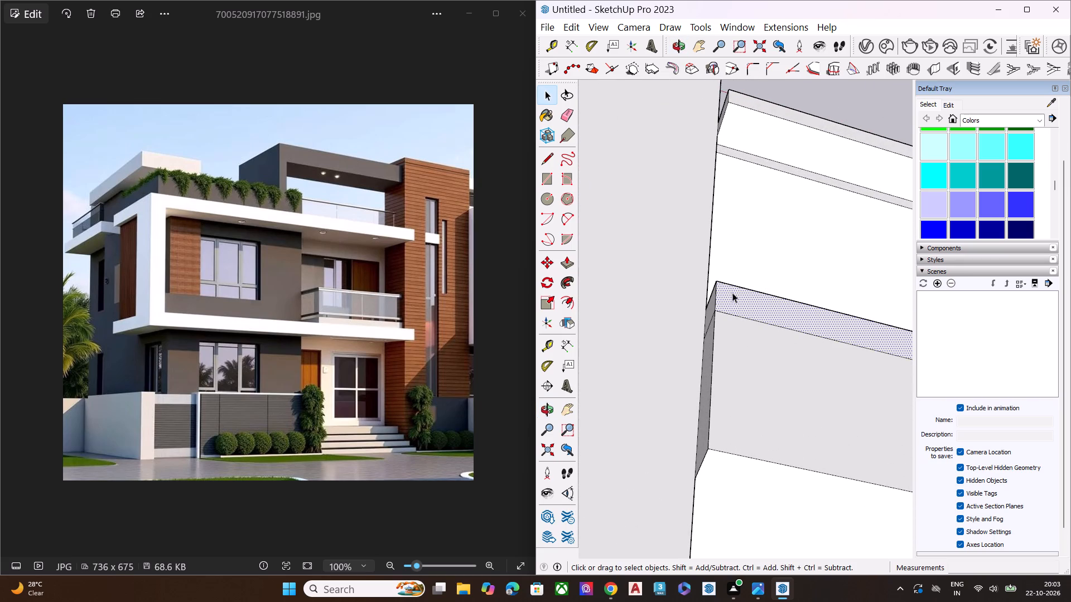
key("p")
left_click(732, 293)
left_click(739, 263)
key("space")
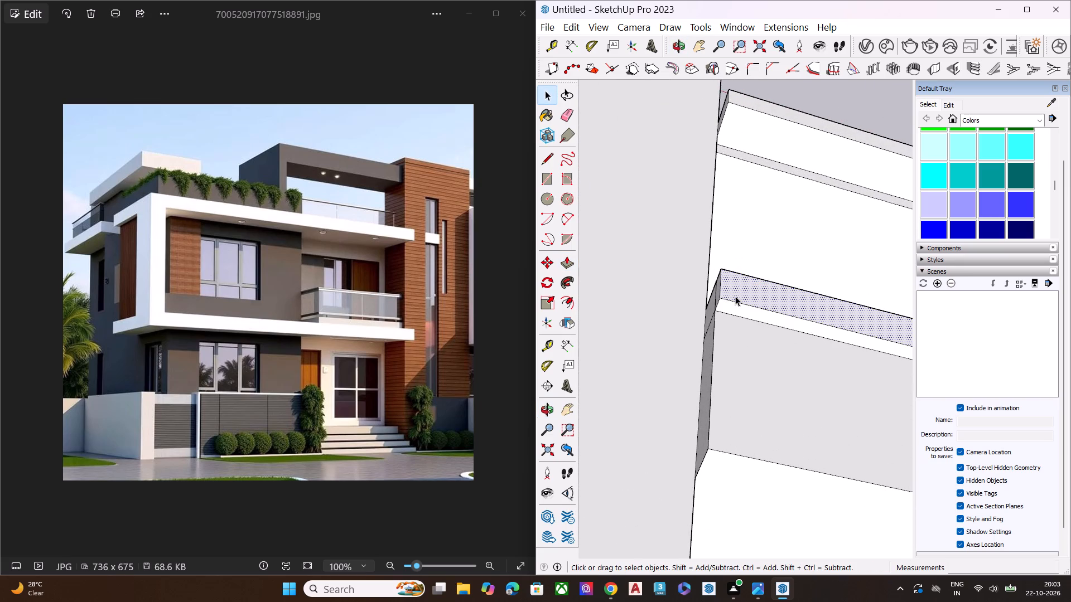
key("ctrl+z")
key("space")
Examine how the roof parapet and the front slab meet the tower, from above and from the front.
scroll(702, 319, "down", 5)
scroll(699, 328, "up", 1)
scroll(698, 331, "down", 4)
scroll(756, 351, "up", 1)
scroll(744, 323, "down", 5)
scroll(746, 327, "up", 1)
scroll(746, 327, "down", 4)
middle_click_drag(783, 372, 407, 253)
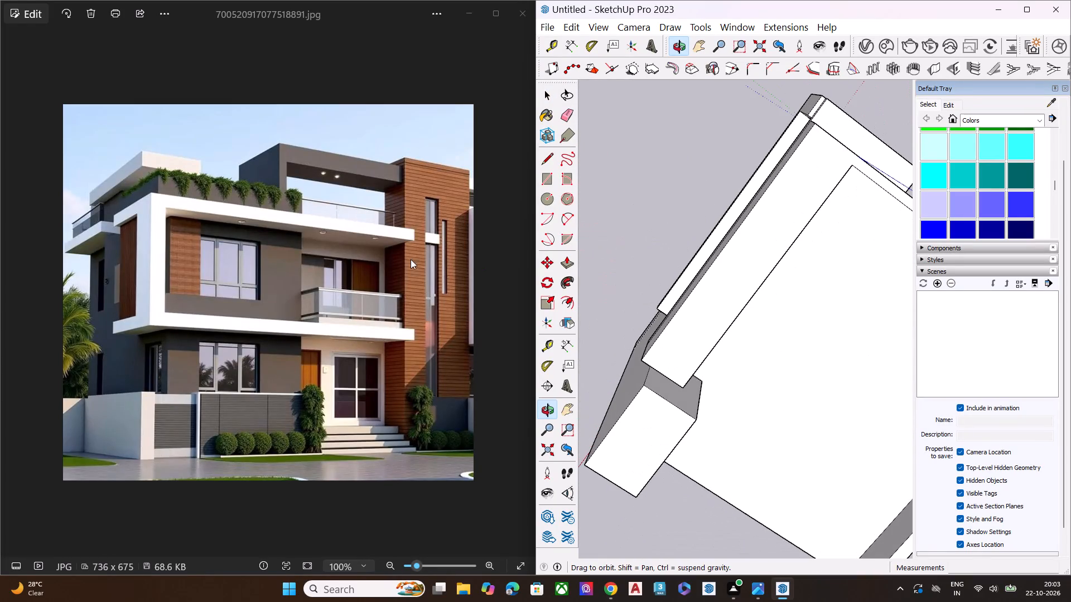
middle_click_drag(740, 327, 585, 279)
middle_click_drag(722, 386, 829, 219)
middle_click_drag(698, 431, 814, 280)
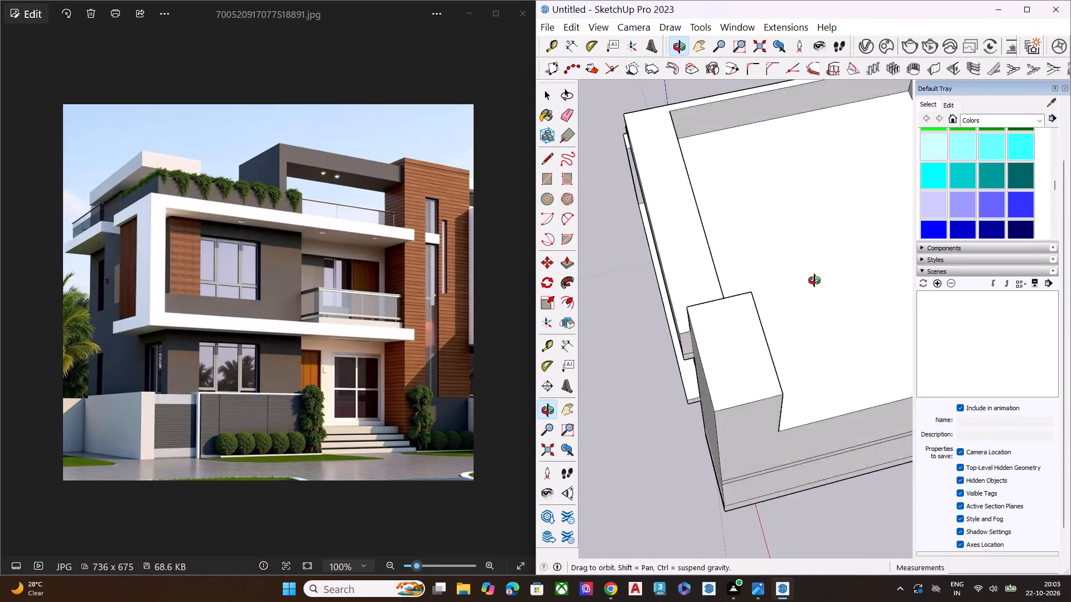
middle_click_drag(814, 280, 878, 195)
scroll(818, 279, "up", 8)
scroll(672, 202, "up", 4)
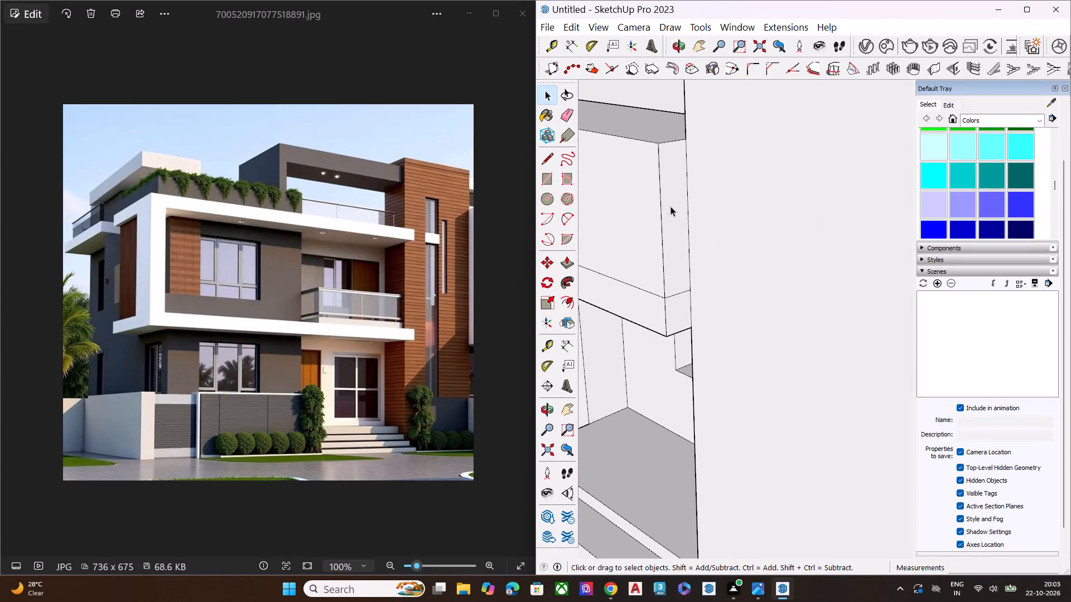
scroll(691, 217, "up", 1)
scroll(703, 225, "down", 4)
scroll(717, 233, "up", 1)
scroll(717, 233, "down", 6)
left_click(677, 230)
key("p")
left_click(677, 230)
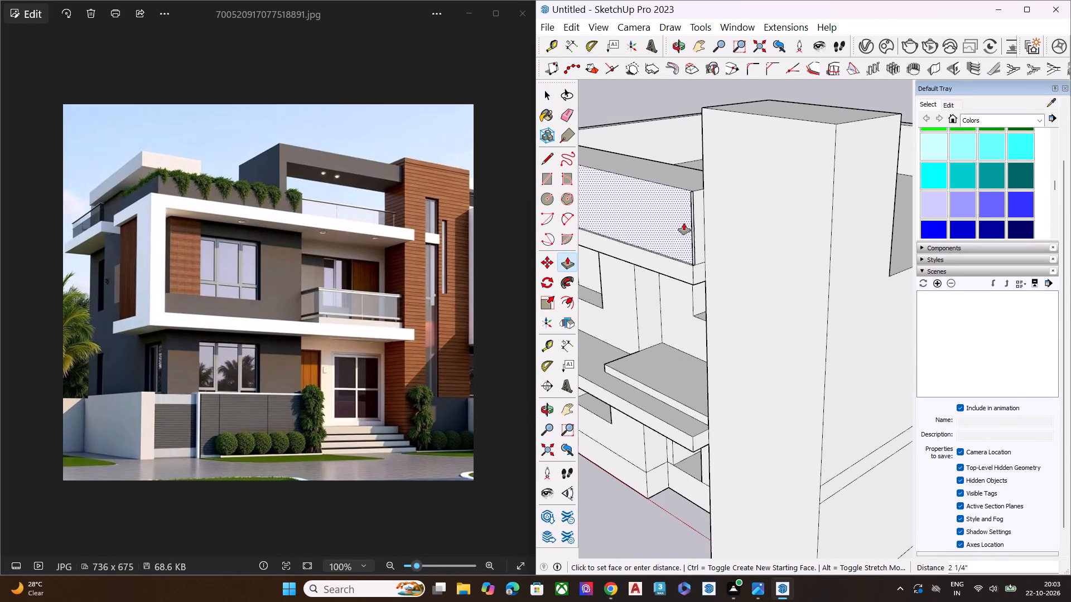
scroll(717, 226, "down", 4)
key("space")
Undo the recent edits back past the parapet-end rework and the recessing of the lower side-wall window.
scroll(738, 248, "down", 8)
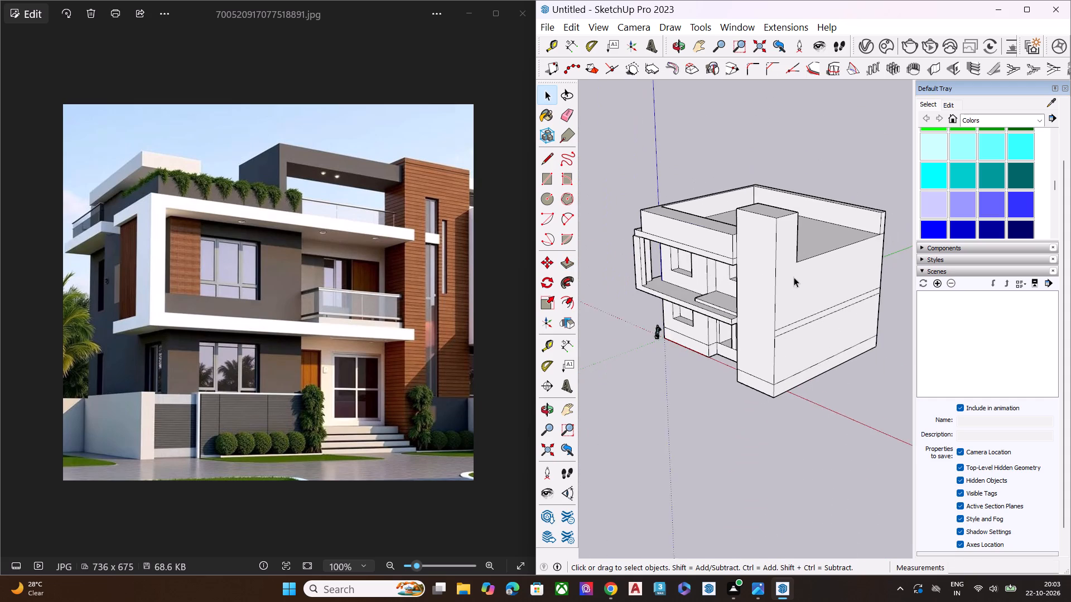
scroll(797, 282, "down", 5)
middle_click_drag(776, 291, 1070, 368)
middle_click_drag(584, 287, 874, 206)
scroll(736, 269, "up", 1)
scroll(695, 275, "down", 1)
scroll(695, 275, "up", 7)
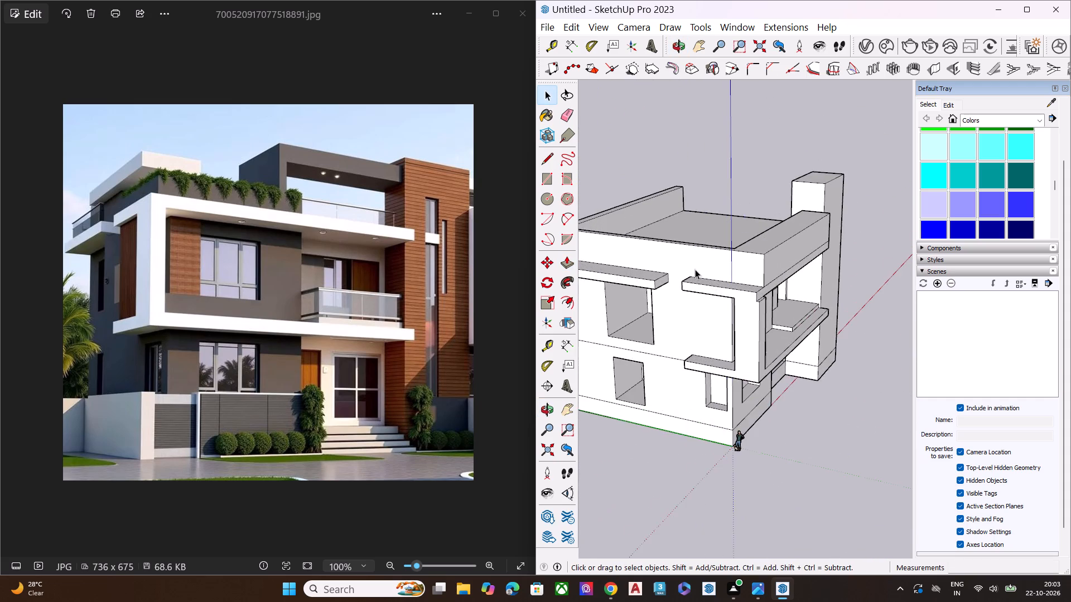
scroll(764, 288, "up", 5)
key("ctrl+z")
key("ctrl+z")
key("ctrl+z")
key("ctrl+z")
key("ctrl+z")
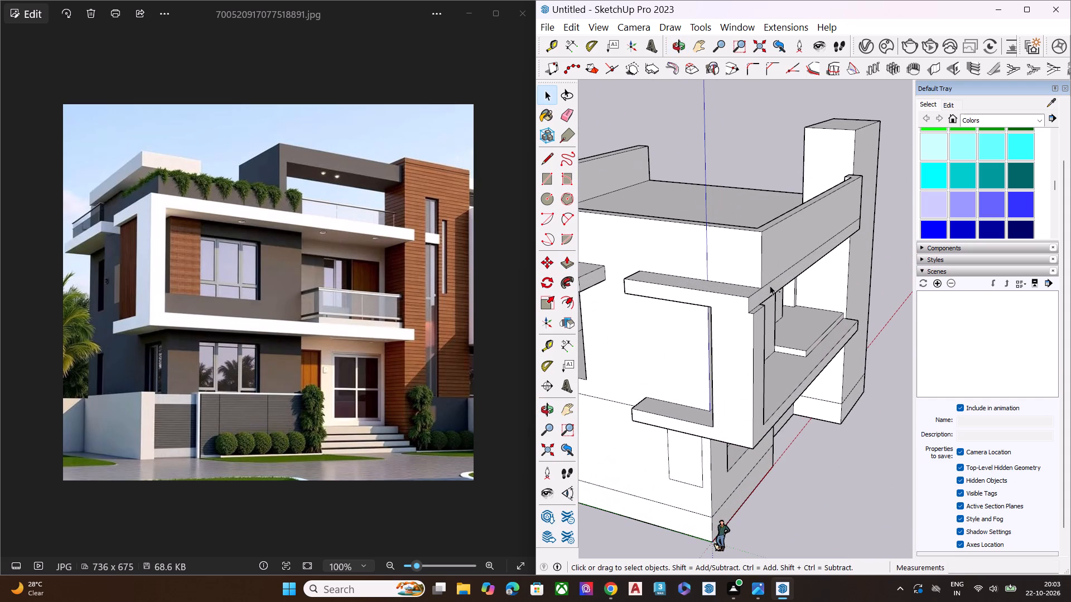
Undo further back past the detail in the upper front wall behind the balcony, near the tower.
key("ctrl+z")
key("ctrl+z")
key("ctrl+z")
key("ctrl+z")
key("ctrl+z")
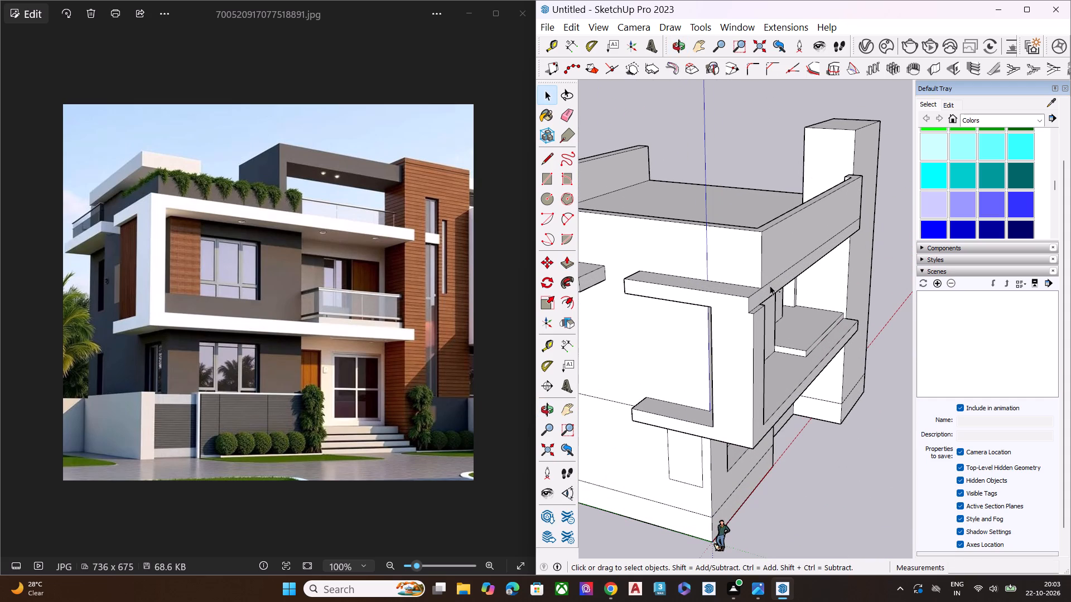
key("ctrl+z")
key("ctrl+z")
key("ctrl+z")
key("ctrl+z")
key("ctrl+z")
key("ctrl+z")
key("ctrl+z")
Undo further back past the repositioning of the house relative to the axes.
key("ctrl+z")
key("ctrl+z")
key("ctrl+z")
key("ctrl+z")
key("ctrl+z")
key("ctrl+z")
key("ctrl+z")
key("ctrl+z")
key("ctrl+z")
key("ctrl+z")
key("ctrl+z")
key("ctrl+z")
key("ctrl+z")
key("ctrl+z")
key("ctrl+z")
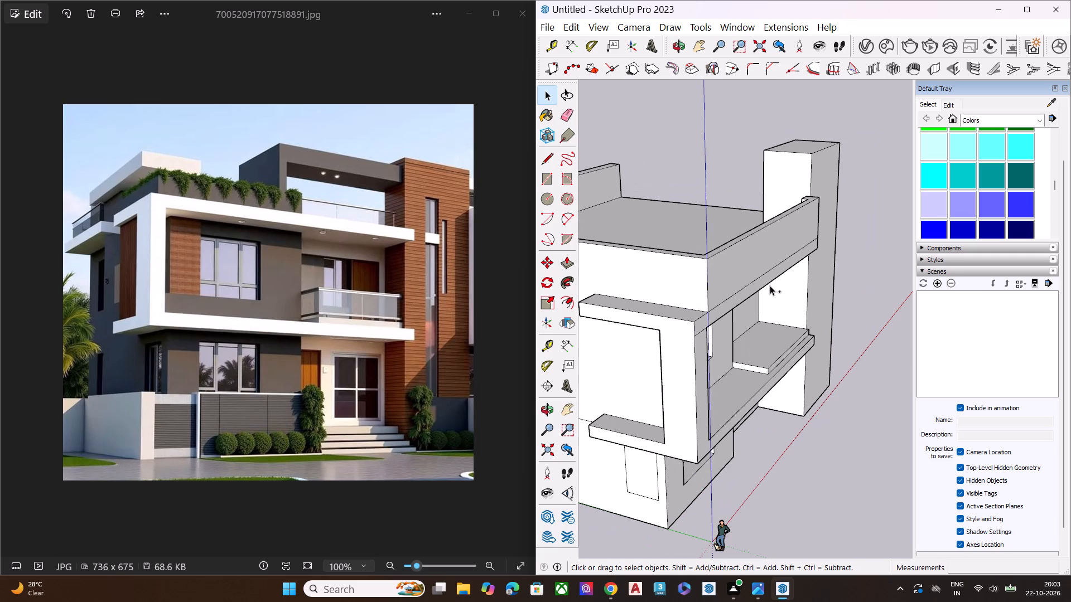
Undo the balcony slab's projection and outline, the adjoining tower change and the upper front window recess.
key("ctrl+z")
key("ctrl+z")
key("ctrl+z")
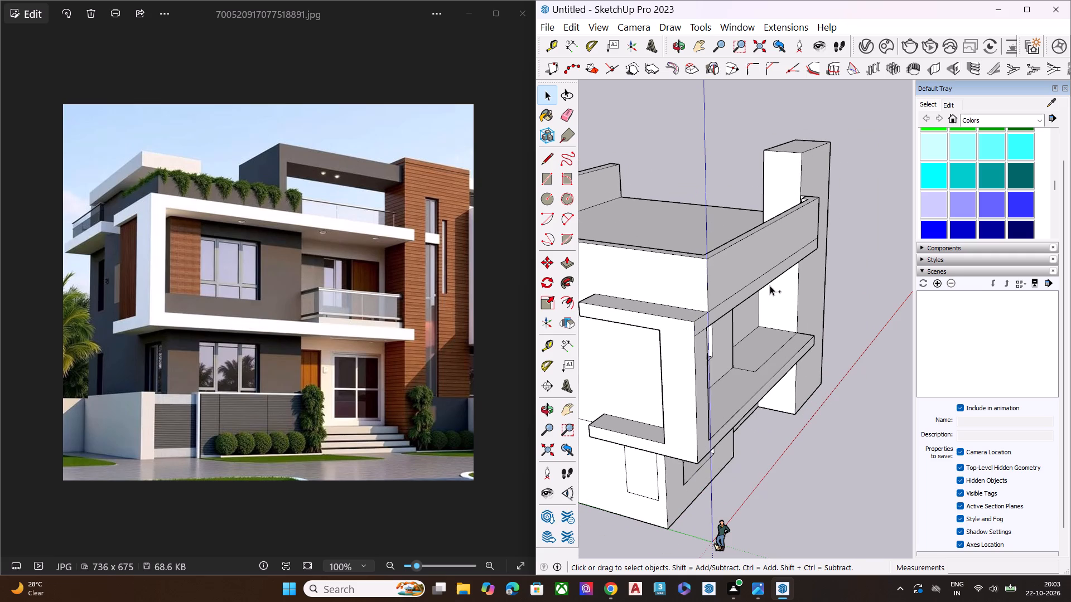
key("ctrl+z")
key("ctrl+z")
key("ctrl+z")
key("ctrl+z")
key("ctrl+z")
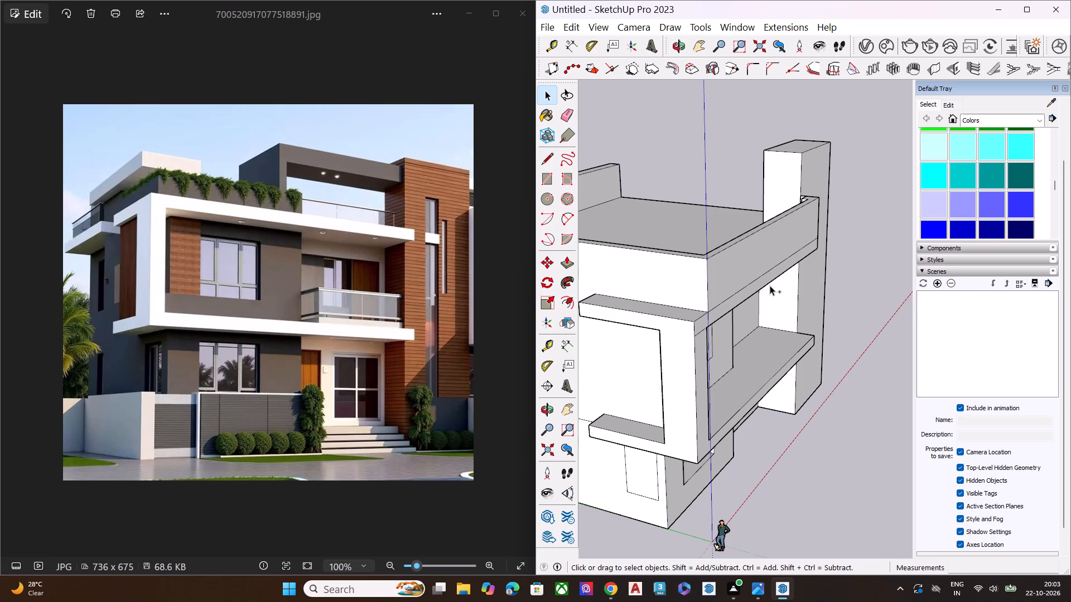
Undo the ground-floor front opening and the latest edits to the lower side-wall window outline.
key("ctrl+z")
key("ctrl+z")
key("ctrl+z")
key("ctrl+z")
key("ctrl+z")
key("ctrl+z")
key("ctrl+z")
key("ctrl+z")
key("ctrl+z")
key("ctrl+z")
Undo the lower side-wall window outlines, the plinth lines and the latest extension of the side frame's arms.
key("ctrl+z")
key("ctrl+z")
key("ctrl+z")
key("ctrl+z")
key("ctrl+z")
key("ctrl+z")
key("ctrl+z")
key("ctrl+z")
key("ctrl+z")
key("ctrl+z")
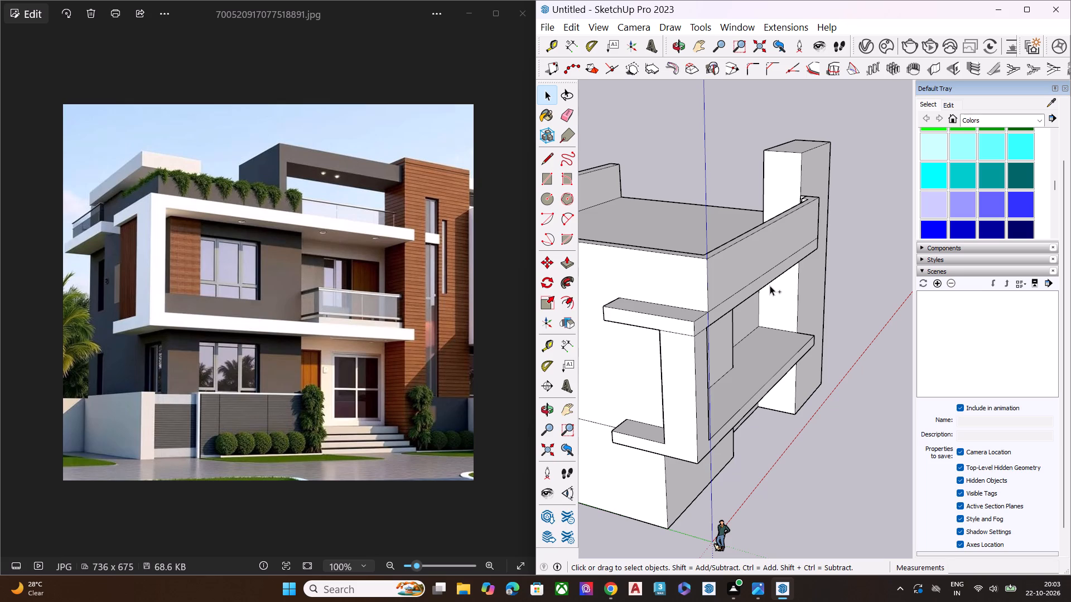
Undo the previous extension of the side frame's arms and the tower's widening toward the roof.
key("ctrl+z")
key("ctrl+z")
key("ctrl+z")
key("ctrl+z")
key("ctrl+z")
key("ctrl+z")
key("ctrl+z")
key("ctrl+z")
key("ctrl+z")
key("ctrl+z")
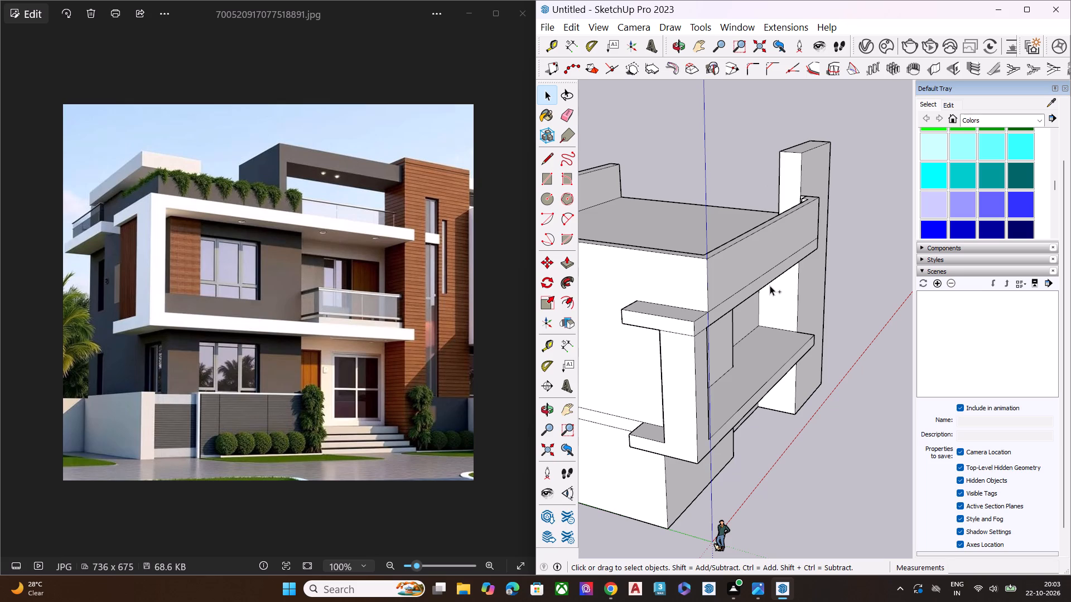
Undo the stepped recess in the upper front wall and the change to the tower's outer side.
key("ctrl+z")
key("ctrl+z")
key("ctrl+z")
key("ctrl+z")
key("ctrl+z")
key("ctrl+z")
key("ctrl+z")
key("ctrl+z")
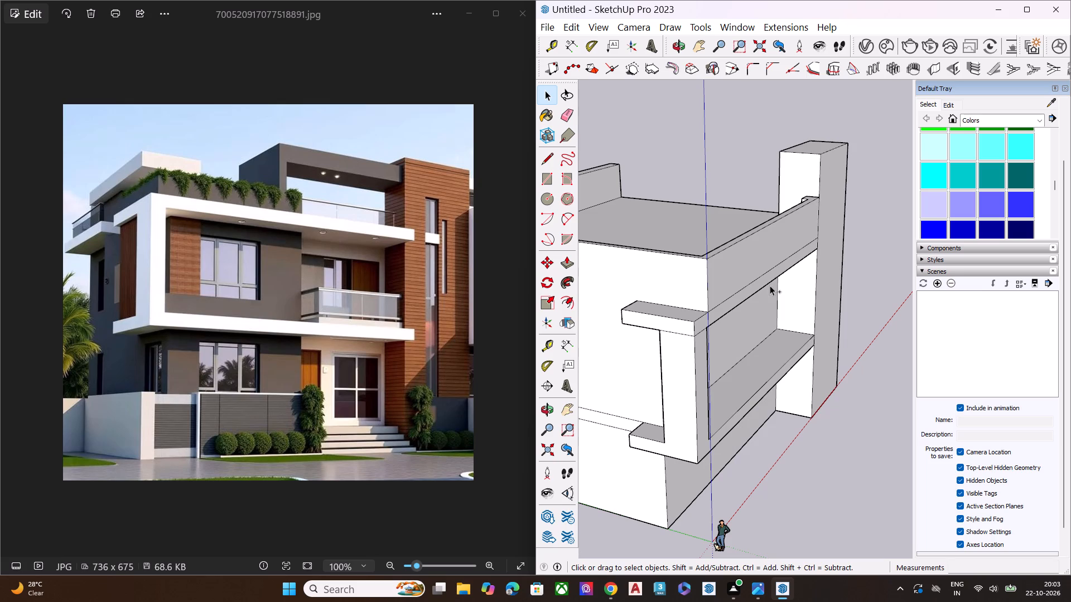
Undo the hollowing of the roof that formed the parapet walls, back to the flat roof with its offset outline.
key("ctrl+z")
key("ctrl+z")
key("ctrl+z")
key("ctrl+z")
key("ctrl+z")
key("ctrl+z")
key("ctrl+z")
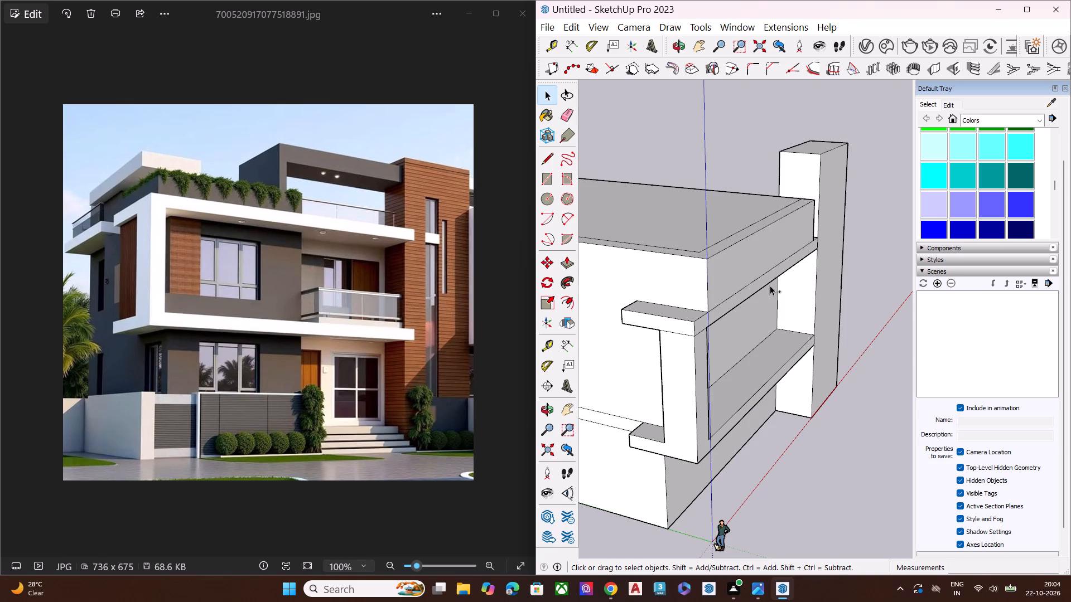
Undo the raising of the tower above the roof and the reshaping of the roof corner where it meets the tower.
key("ctrl+z")
key("ctrl+z")
key("ctrl+z")
key("ctrl+z")
key("ctrl+z")
key("ctrl+z")
key("ctrl+z")
key("ctrl+z")
key("ctrl+z")
key("ctrl+z")
key("ctrl+z")
key("ctrl+z")
key("ctrl+z")
key("ctrl+z")
key("ctrl+z")
key("ctrl+z")
key("ctrl+z")
key("ctrl+z")
key("ctrl+z")
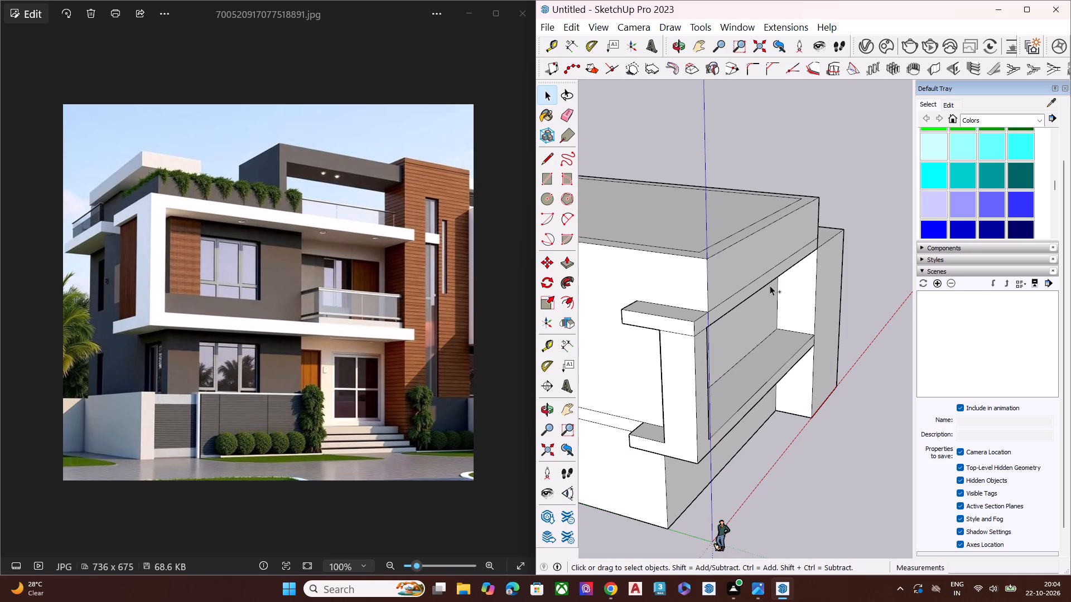
Undo the offset outline on the flat roof and the clean-up of the band lines on the side wall.
key("ctrl+z")
key("ctrl+z")
key("ctrl+z")
key("ctrl+z")
key("ctrl+z")
key("ctrl+z")
key("ctrl+z")
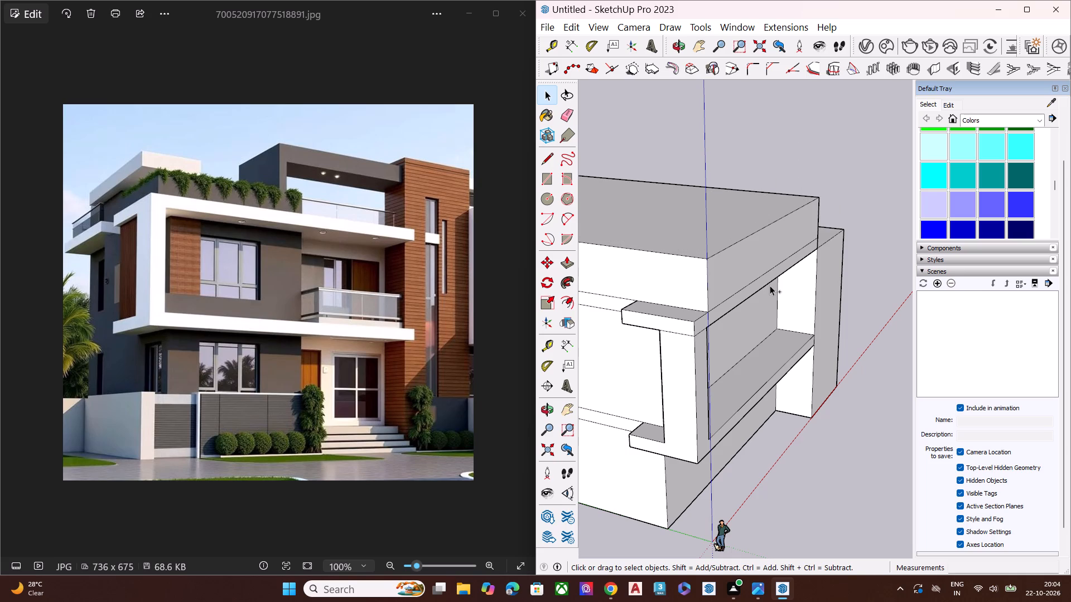
Undo the raised upper block on the roof, back to the roof level with the top of the side frame.
scroll(789, 261, "down", 8)
middle_click_drag(805, 328, 685, 326)
scroll(685, 322, "up", 5)
key("ctrl+z")
key("ctrl+z")
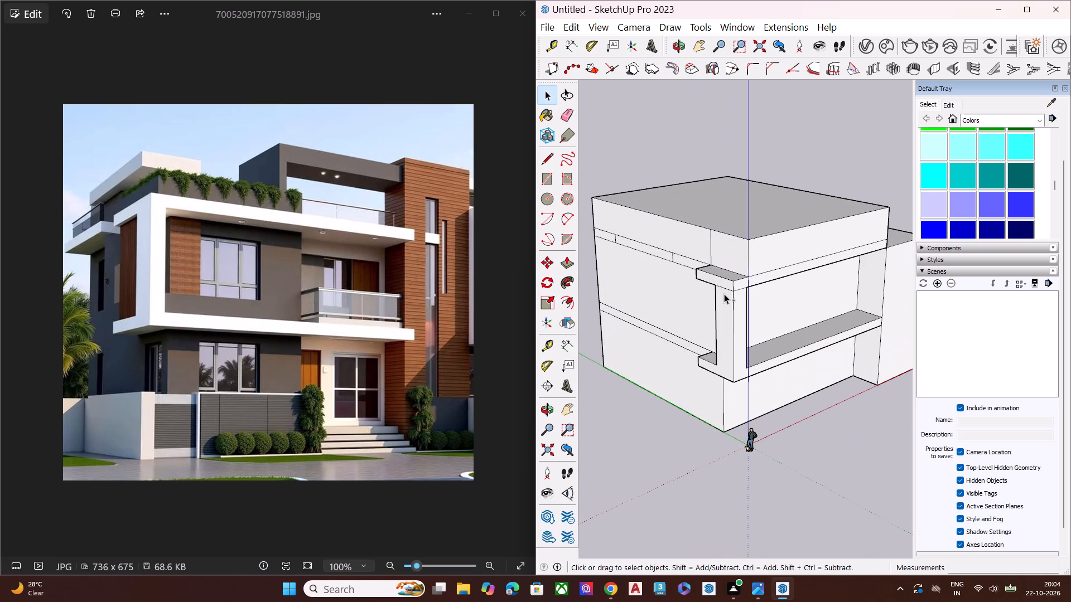
key("ctrl+z")
key("ctrl+z")
key("ctrl+z")
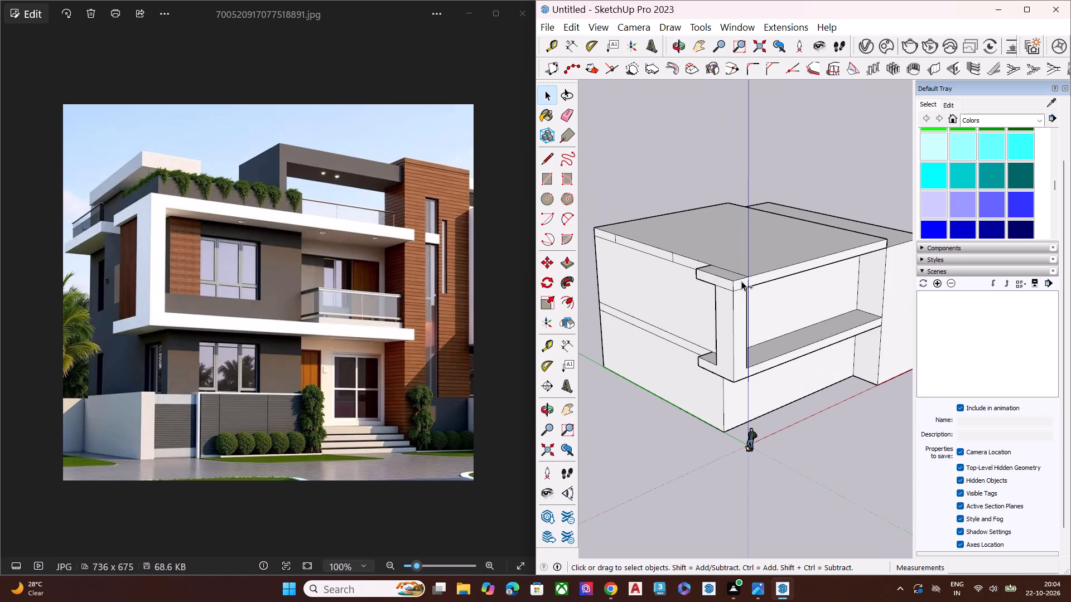
Push/Pull the roof-edge band segment on the side wall outward, flush with the outer face of the side frame's upper arm.
middle_click_drag(782, 249, 778, 303)
scroll(684, 255, "up", 2)
scroll(673, 240, "down", 1)
scroll(672, 240, "up", 8)
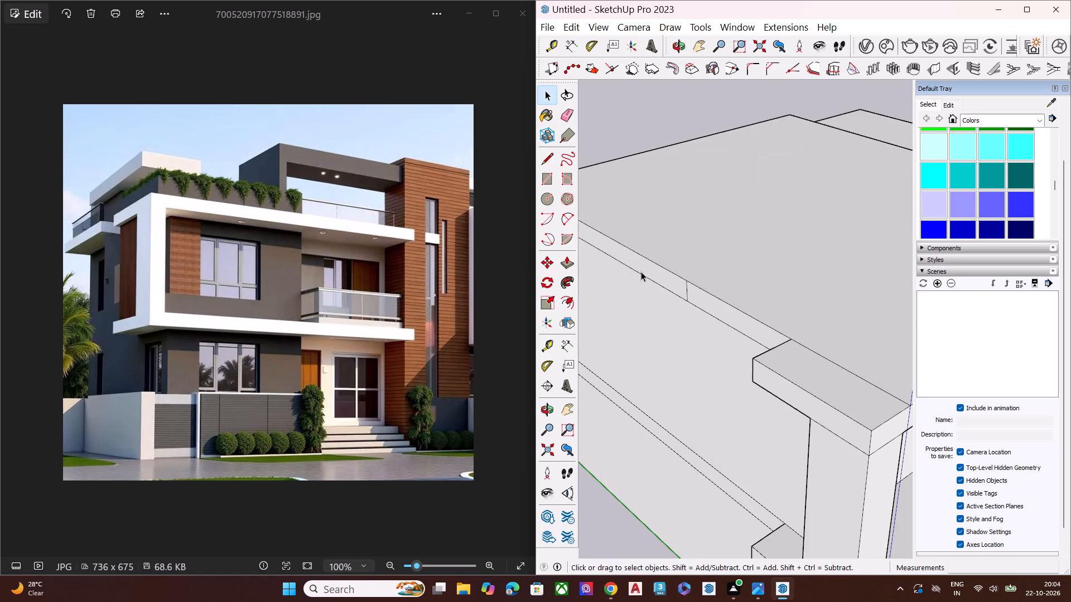
left_click(642, 268)
key("p")
left_click(647, 267)
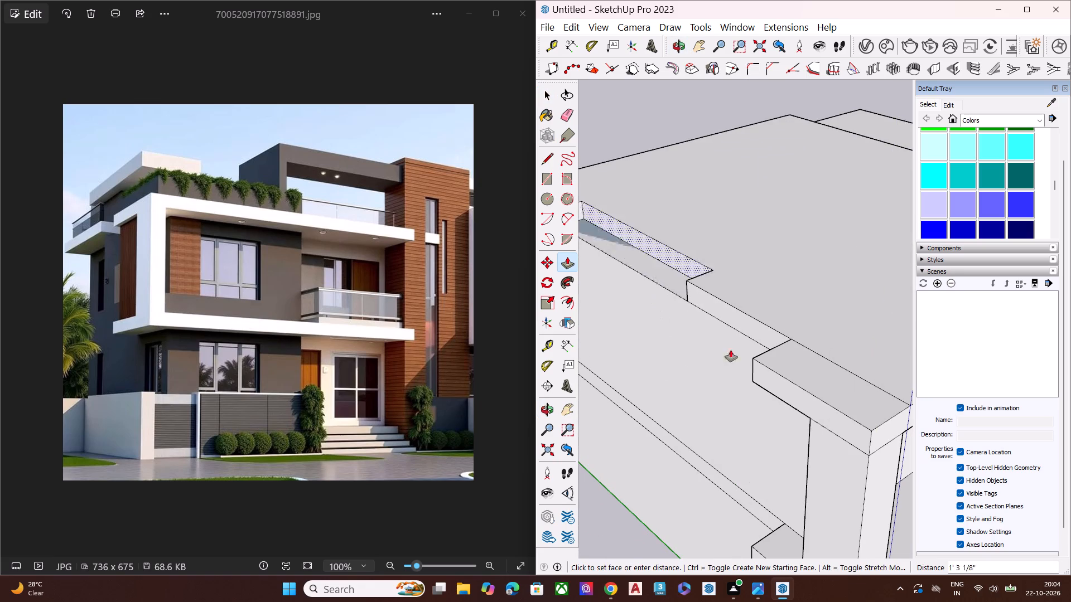
left_click(752, 364)
Draw a line on the roof along the inner edge of the projecting side slab, separating it from the main roof face.
key("space")
scroll(691, 327, "down", 4)
scroll(691, 327, "up", 1)
scroll(691, 327, "down", 1)
scroll(691, 327, "up", 1)
scroll(691, 327, "down", 1)
middle_click_drag(781, 349, 770, 346)
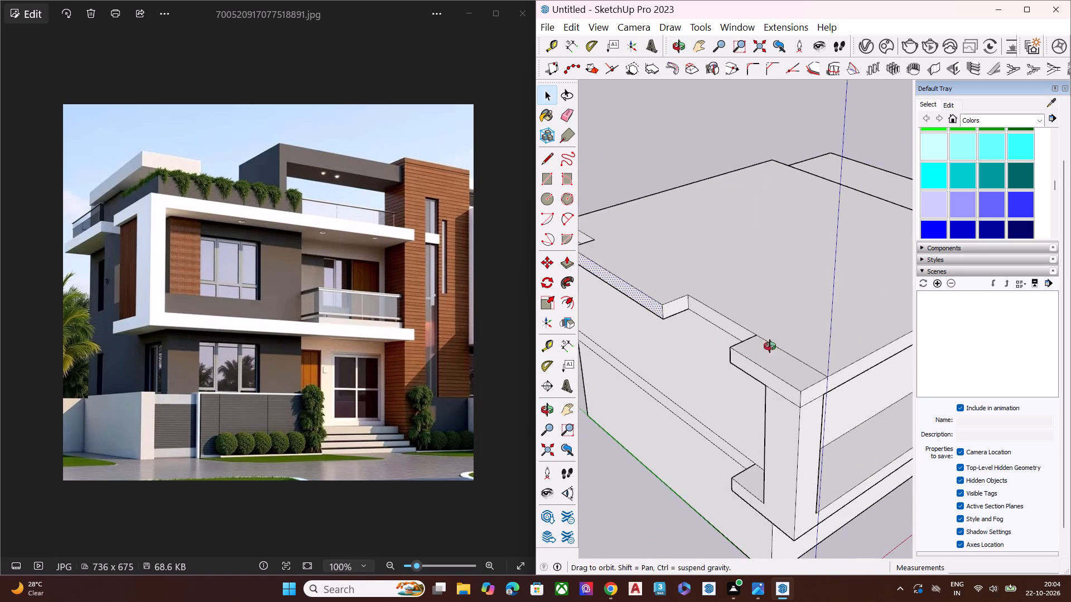
middle_click_drag(770, 346, 621, 390)
key("l")
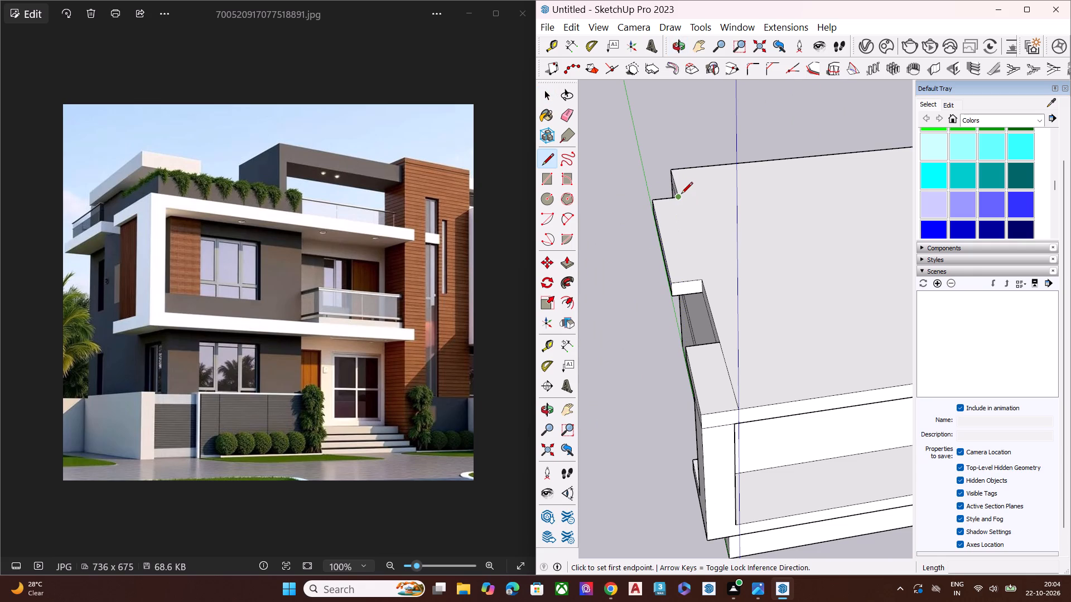
left_click(681, 195)
left_click(701, 279)
key("space")
scroll(705, 283, "down", 5)
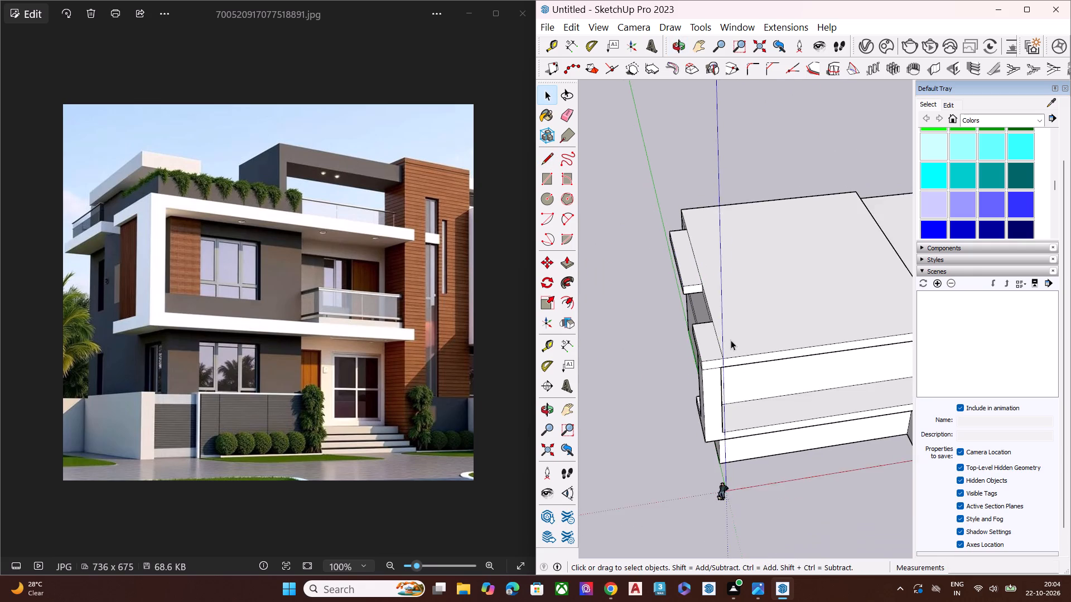
middle_click_drag(731, 341, 714, 188)
scroll(714, 188, "up", 1)
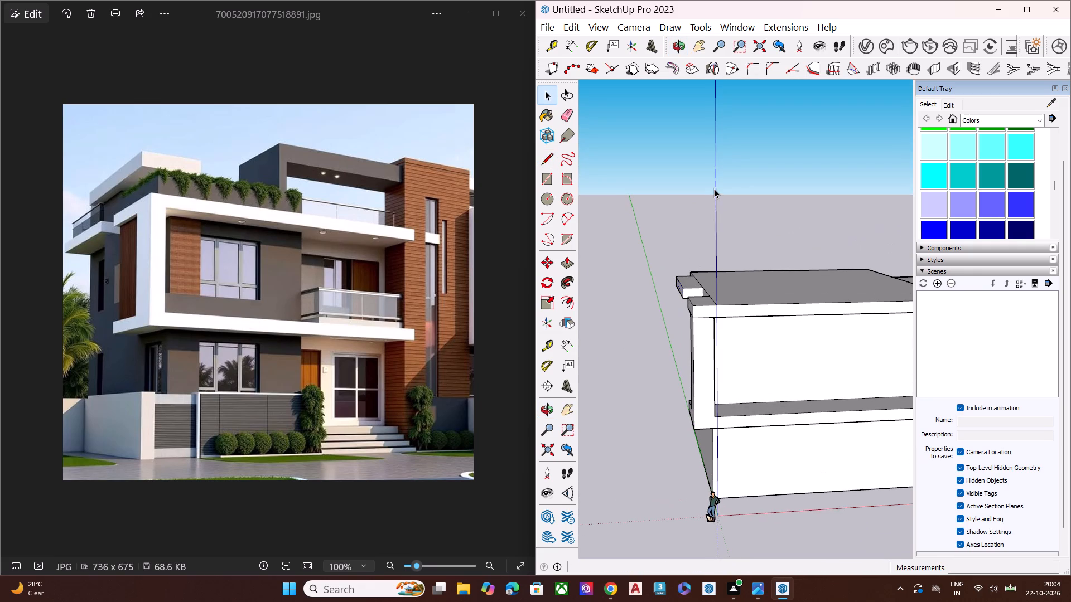
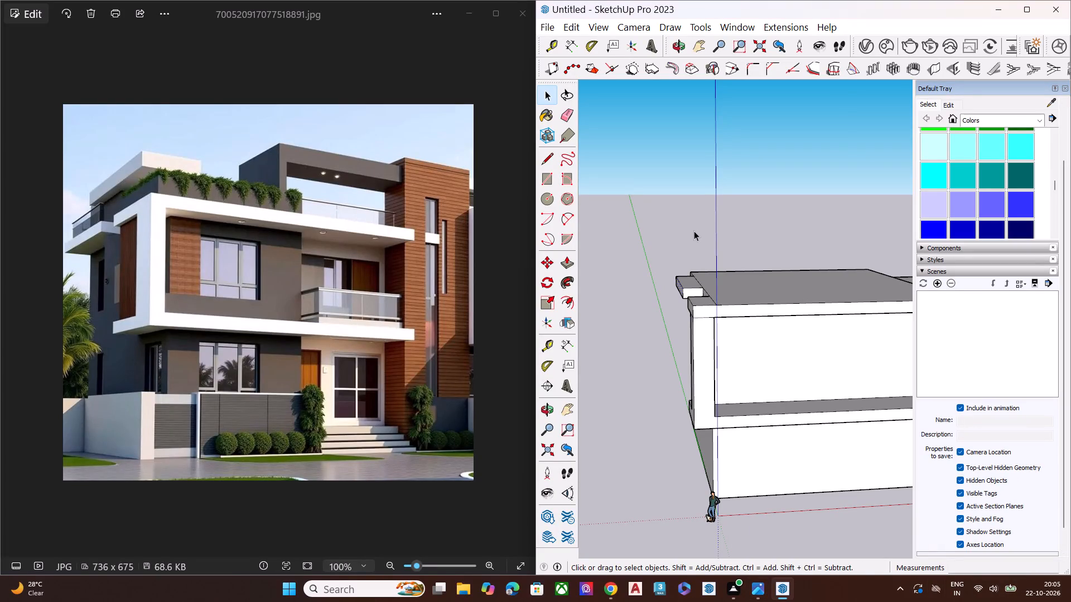
Push/Pull the lower roof strip on the tower side up, flush with the main roof surface.
scroll(710, 333, "down", 6)
middle_click_drag(775, 406, 769, 448)
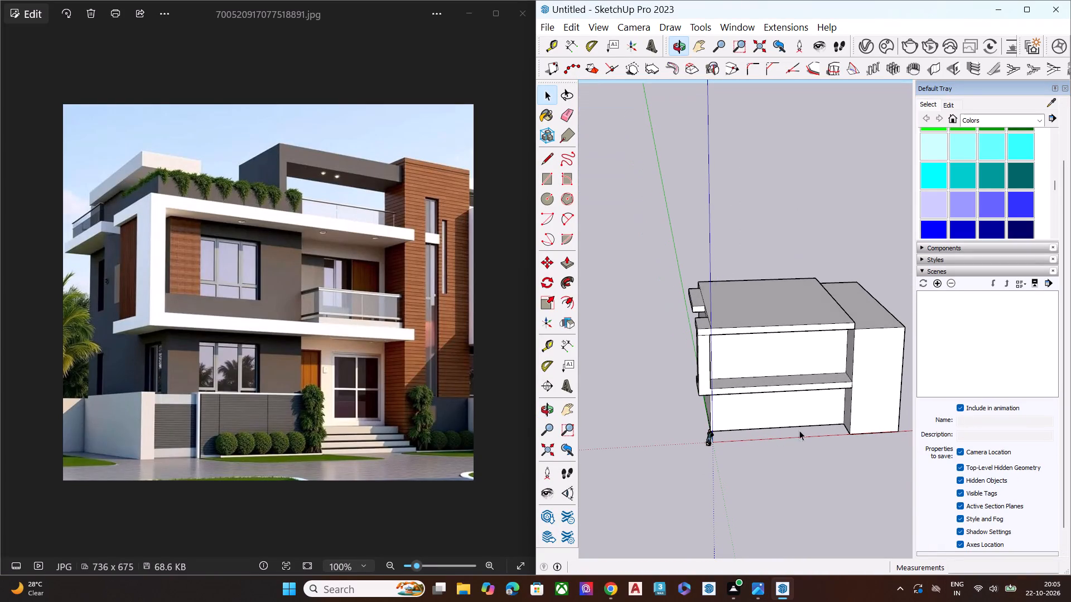
middle_click_drag(787, 428, 579, 428)
middle_click_drag(904, 429, 657, 421)
middle_click_drag(755, 412, 510, 420)
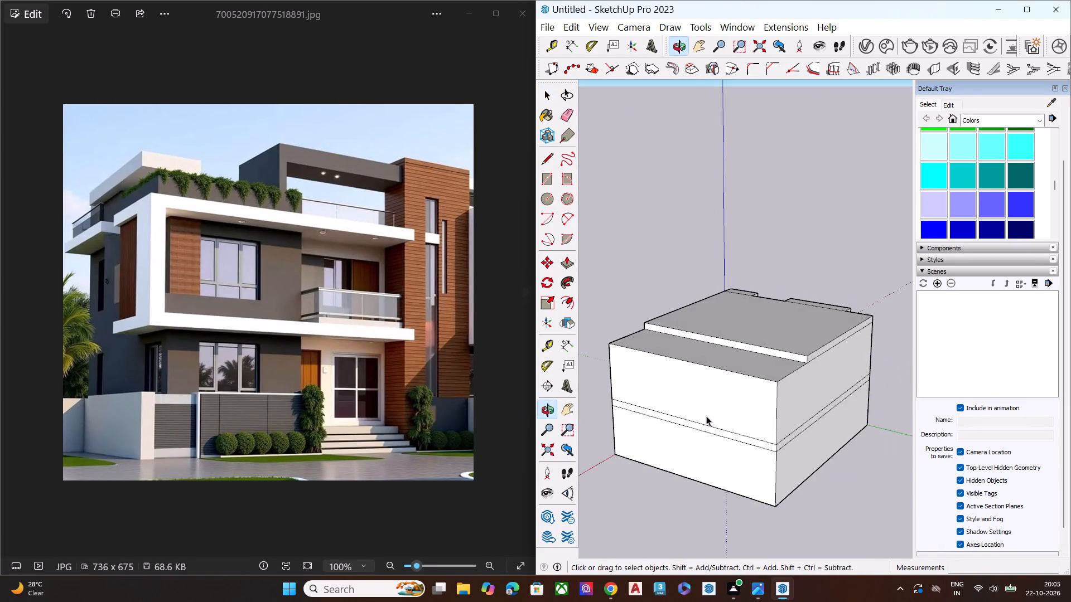
middle_click_drag(688, 416, 516, 395)
middle_click_drag(712, 395, 484, 396)
middle_click_drag(717, 400, 541, 411)
middle_click_drag(782, 368, 717, 507)
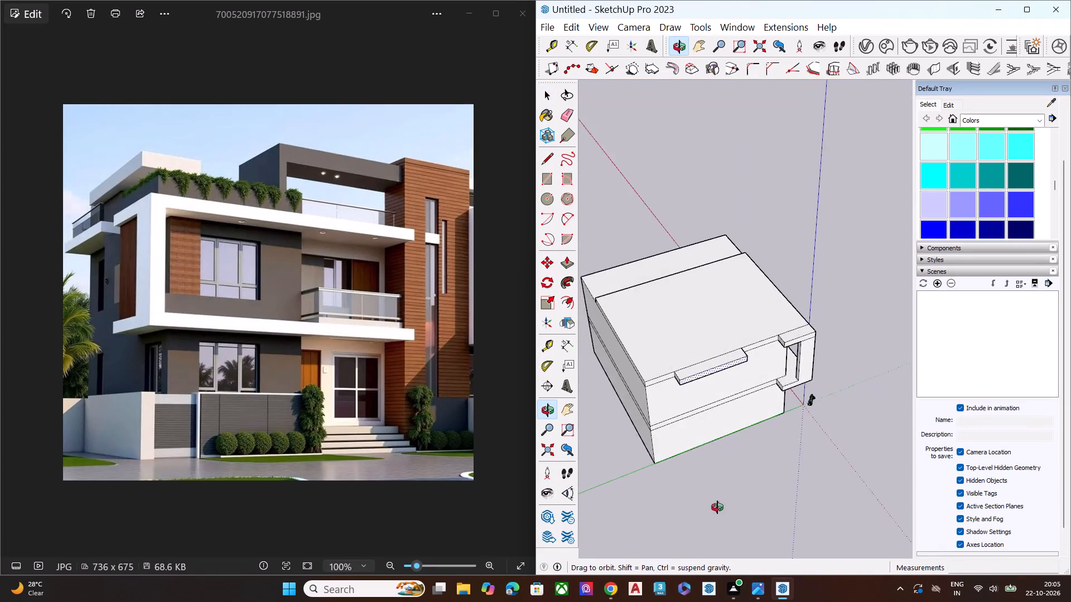
middle_click_drag(717, 507, 509, 481)
middle_click_drag(774, 396, 543, 367)
middle_click_drag(773, 343, 519, 321)
middle_click_drag(804, 358, 908, 294)
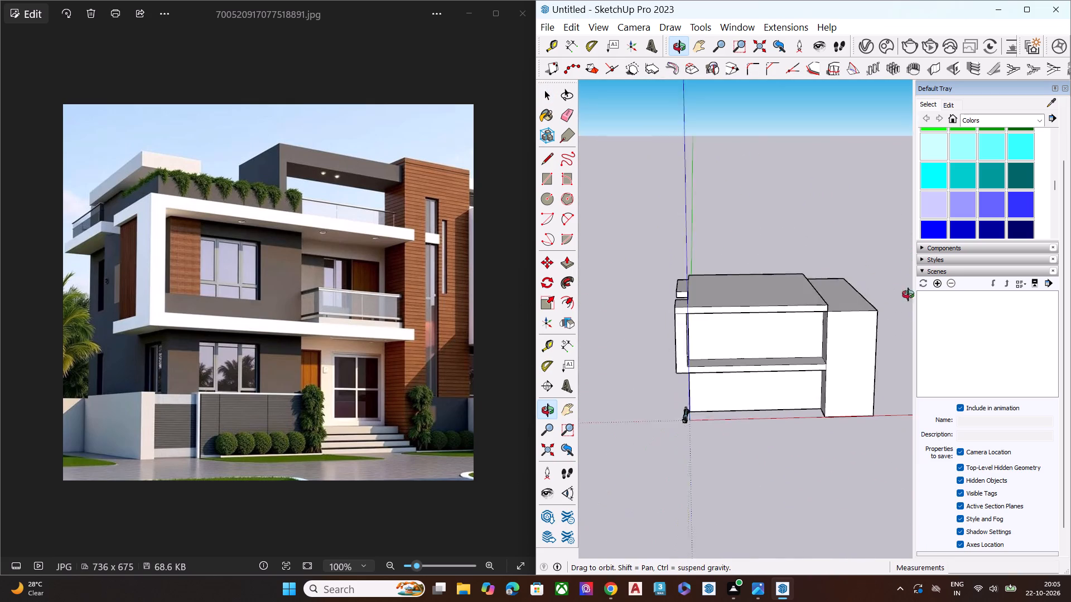
middle_click_drag(908, 294, 962, 294)
middle_click_drag(776, 325, 857, 278)
middle_click_drag(844, 299, 596, 451)
middle_click_drag(792, 377, 577, 391)
left_click(799, 362)
scroll(756, 365, "up", 3)
scroll(756, 365, "down", 1)
scroll(756, 365, "up", 4)
scroll(756, 365, "down", 1)
scroll(756, 365, "up", 4)
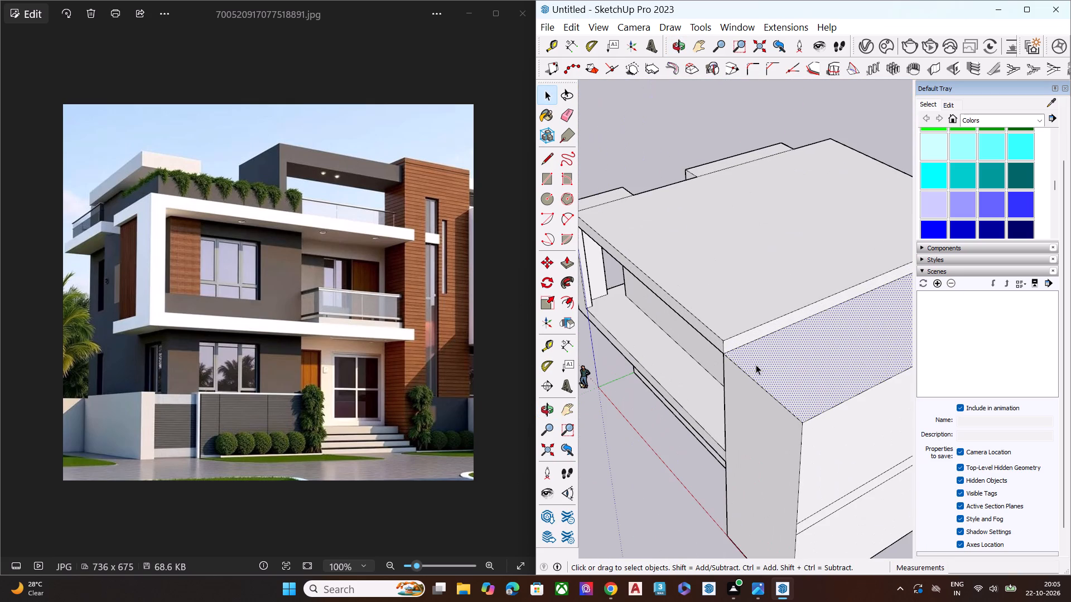
key("p")
left_click(744, 361)
left_click(712, 336)
key("space")
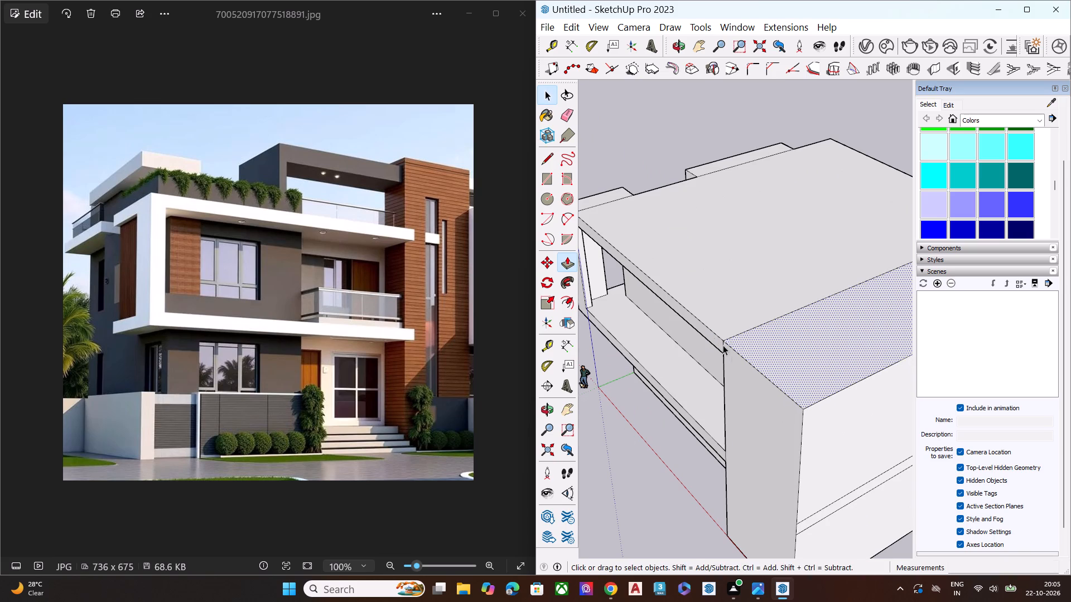
Draw a line across the tower-side roof strip, from its inner edge to the outer wall edge, separating the tower's front part.
middle_click_drag(753, 353, 831, 263)
scroll(817, 272, "up", 1)
scroll(813, 278, "down", 7)
middle_click_drag(741, 315, 792, 355)
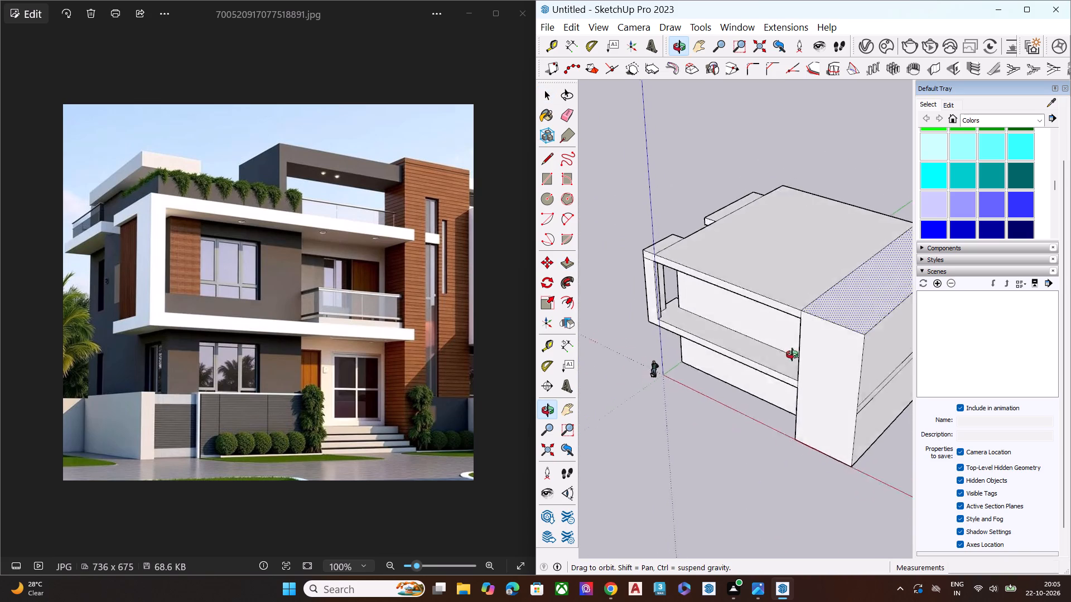
middle_click_drag(792, 355, 828, 289)
key("space")
left_click(750, 440)
scroll(799, 249, "up", 9)
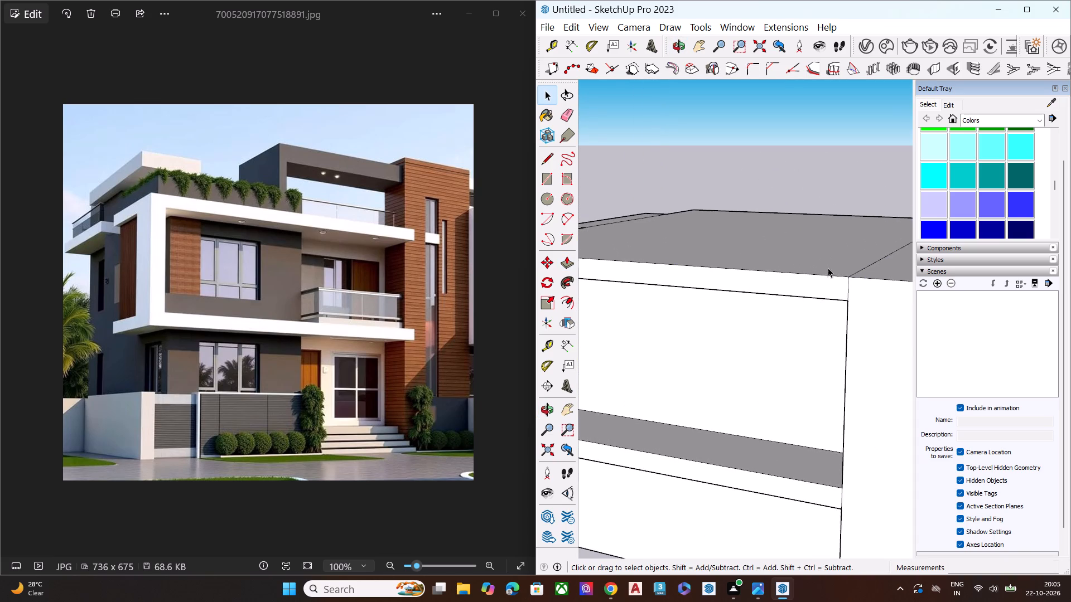
scroll(820, 282, "down", 6)
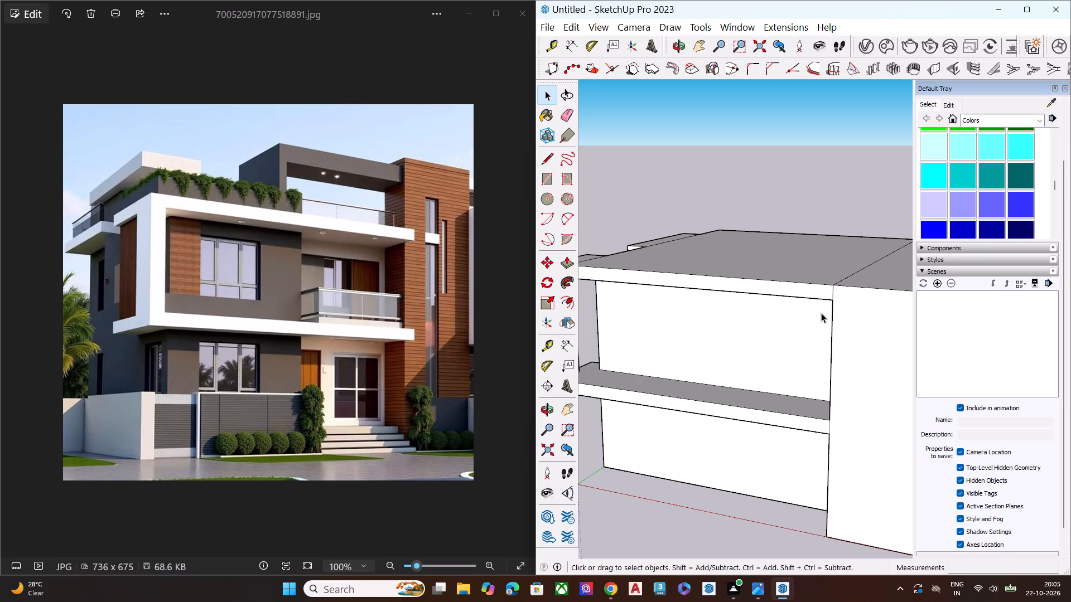
scroll(702, 246, "down", 7)
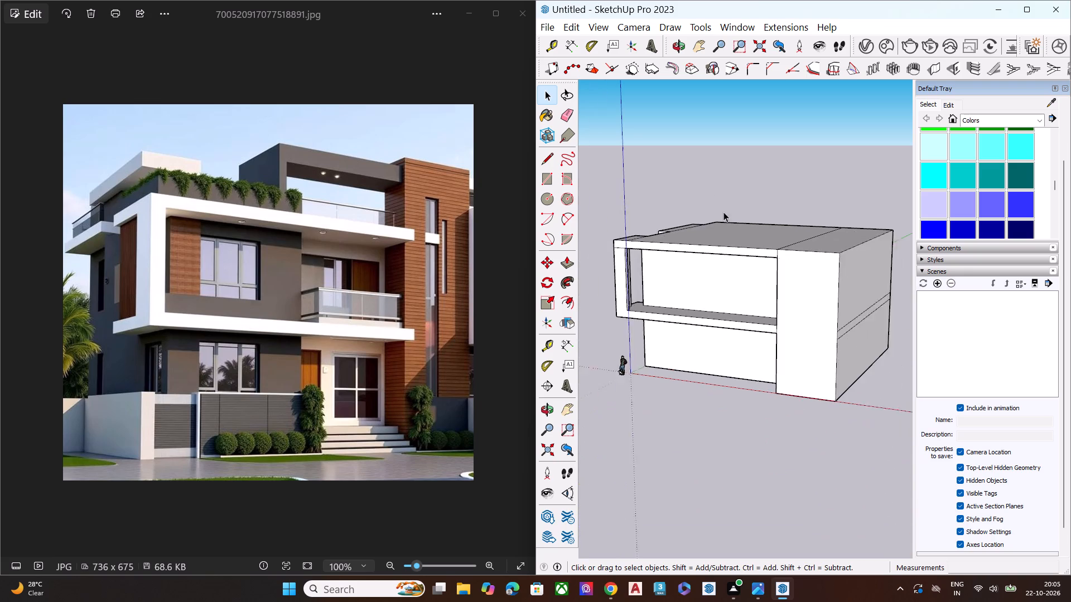
scroll(723, 212, "down", 1)
middle_click_drag(749, 254, 749, 430)
scroll(781, 309, "up", 8)
middle_click_drag(807, 309, 613, 359)
key("l")
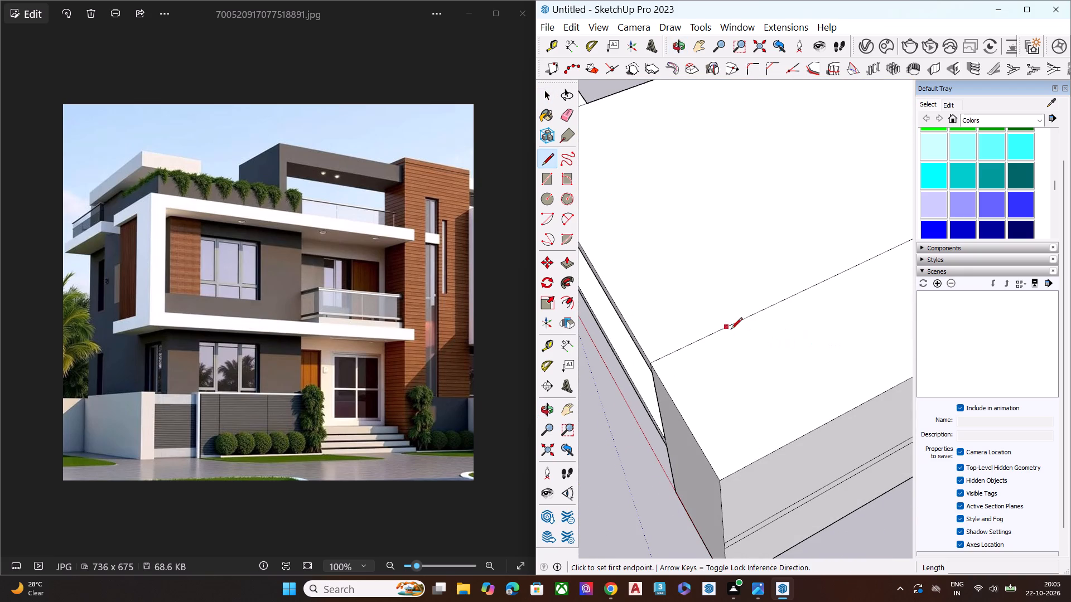
left_click(722, 328)
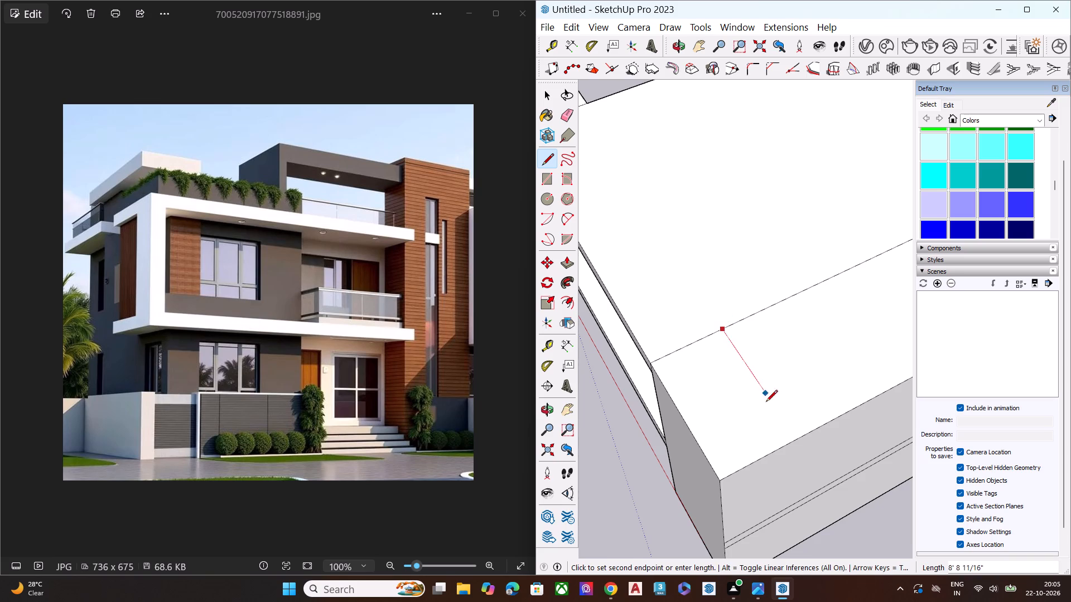
left_click(802, 435)
key("space")
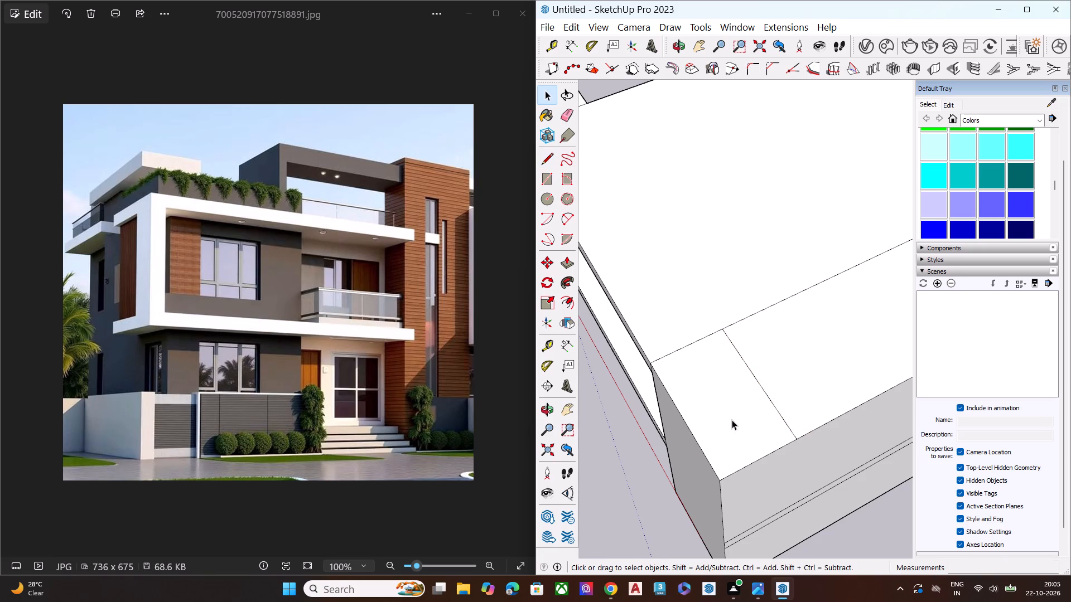
Push/Pull the front section of the tower-side roof strip up about 13 ft to raise the tower.
left_click(732, 420)
key("p")
left_click(734, 414)
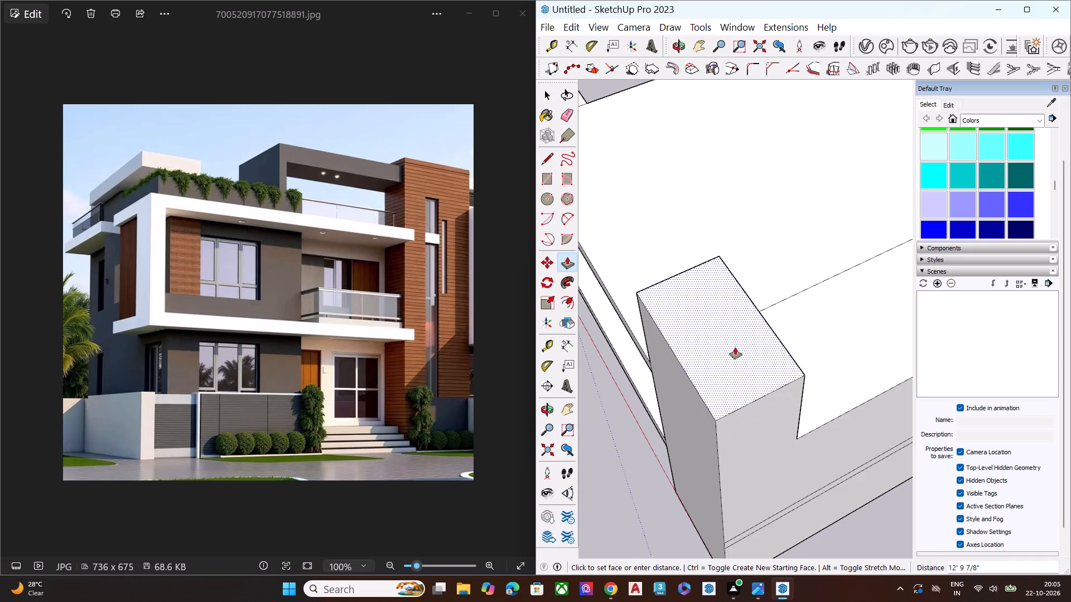
left_click(735, 347)
Erase the stray vertical edge on the raised tower's inner side face above the roof.
middle_click_drag(687, 352, 920, 81)
scroll(813, 219, "down", 10)
scroll(745, 250, "up", 1)
middle_click_drag(745, 250, 794, 243)
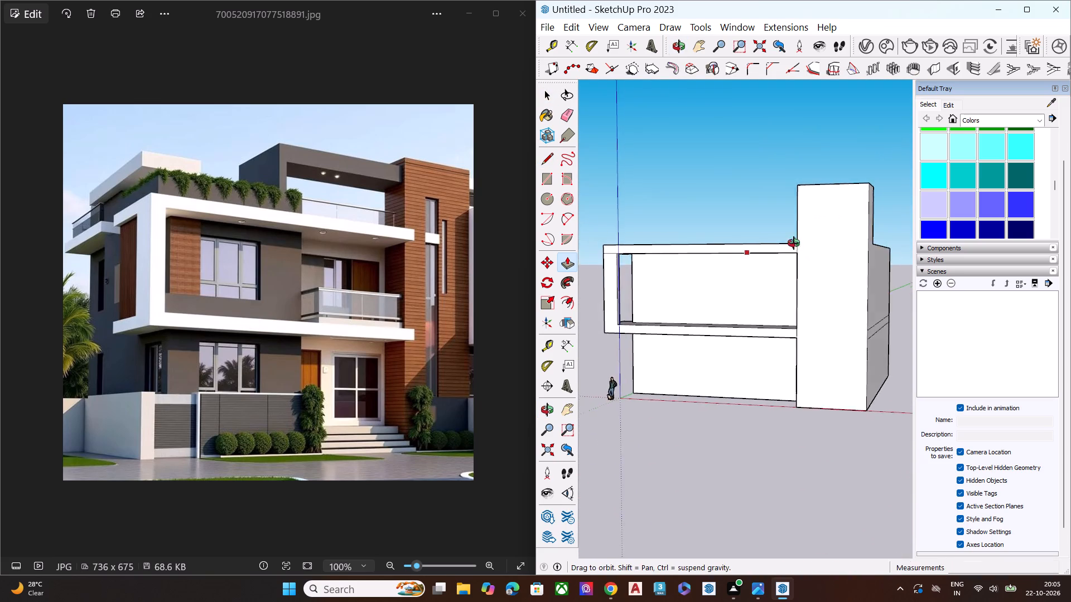
middle_click_drag(794, 243, 1061, 245)
scroll(861, 218, "up", 9)
middle_click_drag(794, 259, 798, 322)
scroll(800, 307, "up", 2)
scroll(798, 322, "down", 1)
scroll(798, 322, "up", 3)
key("space")
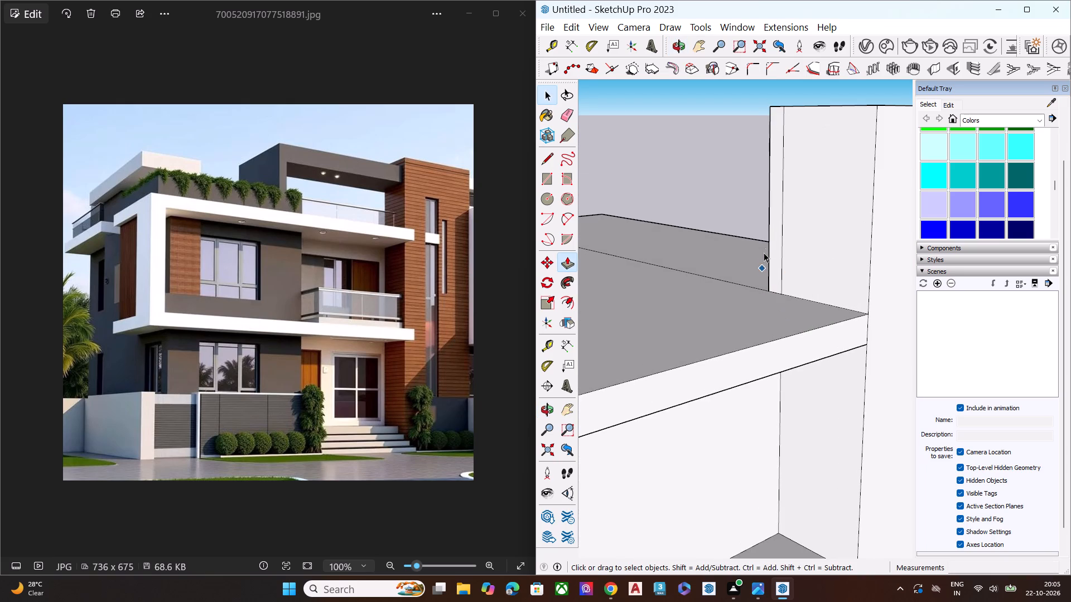
key("e")
left_click(783, 226)
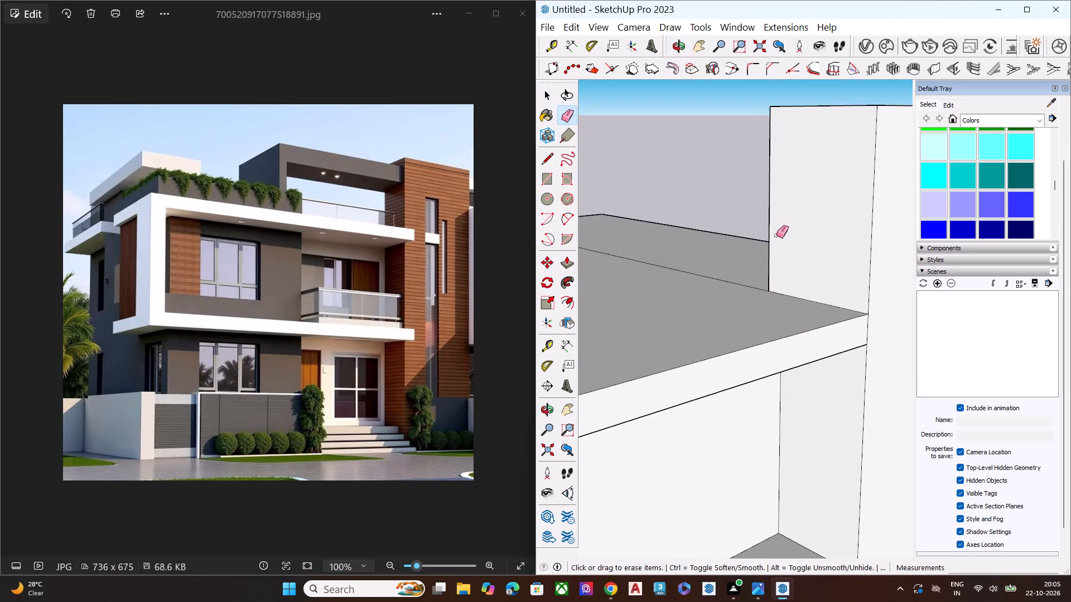
Push/Pull the end face of the side frame's upper arm further along the side wall, toward the projecting roof-edge slab.
scroll(773, 242, "down", 5)
middle_click_drag(770, 250, 793, 280)
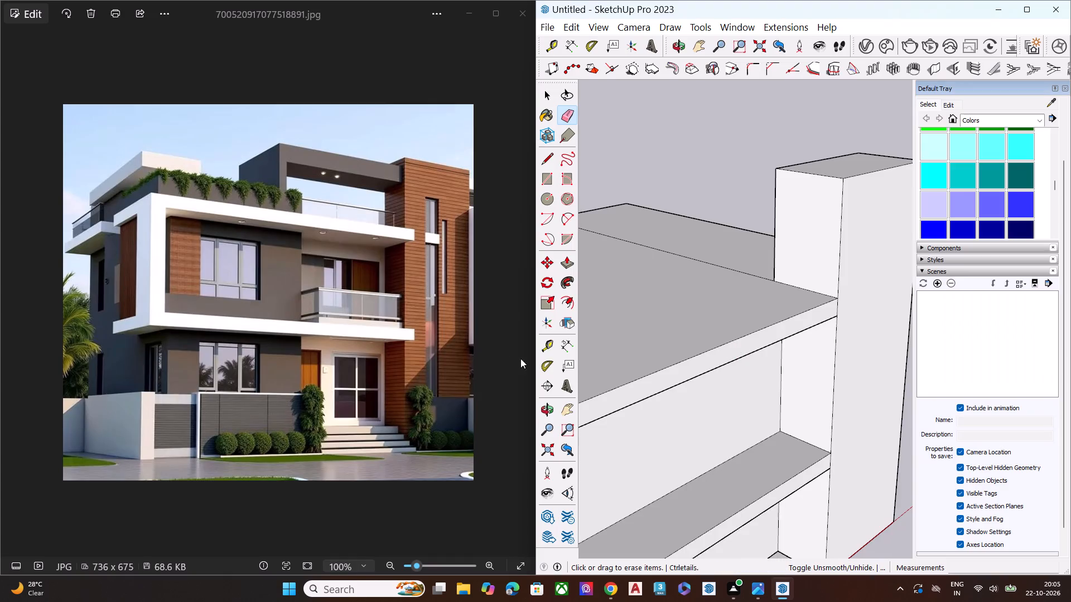
scroll(507, 352, "down", 3)
scroll(517, 357, "up", 1)
scroll(553, 379, "down", 3)
scroll(778, 305, "down", 5)
scroll(809, 347, "up", 1)
scroll(810, 347, "down", 6)
scroll(818, 368, "up", 1)
scroll(818, 375, "down", 5)
middle_click_drag(808, 396, 747, 549)
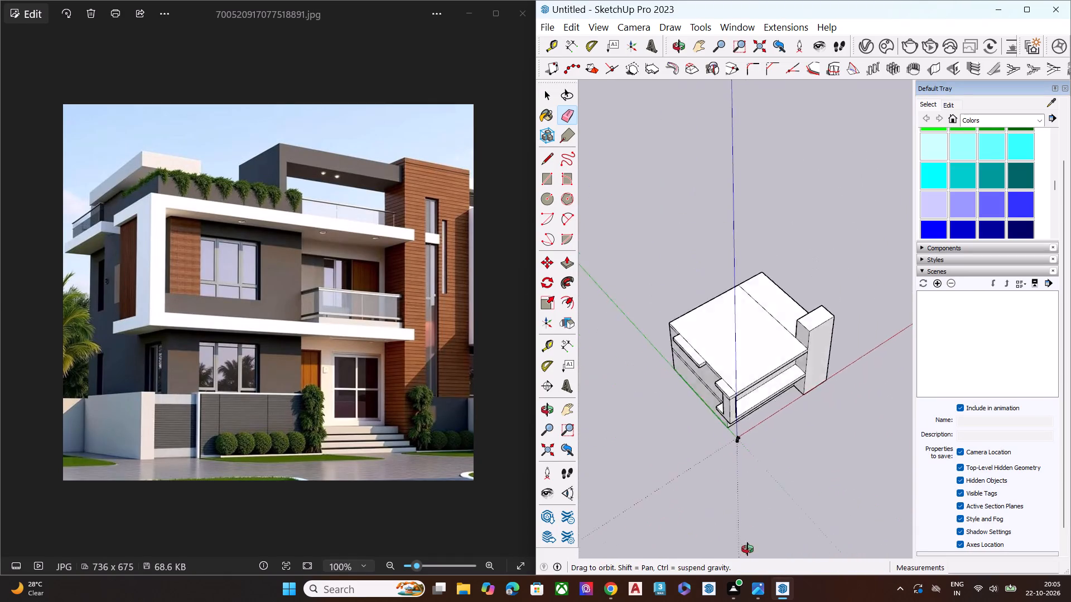
middle_click_drag(747, 549, 510, 486)
middle_click_drag(779, 430, 739, 276)
scroll(784, 352, "up", 5)
scroll(784, 354, "down", 1)
scroll(784, 354, "up", 4)
middle_click_drag(784, 411, 801, 373)
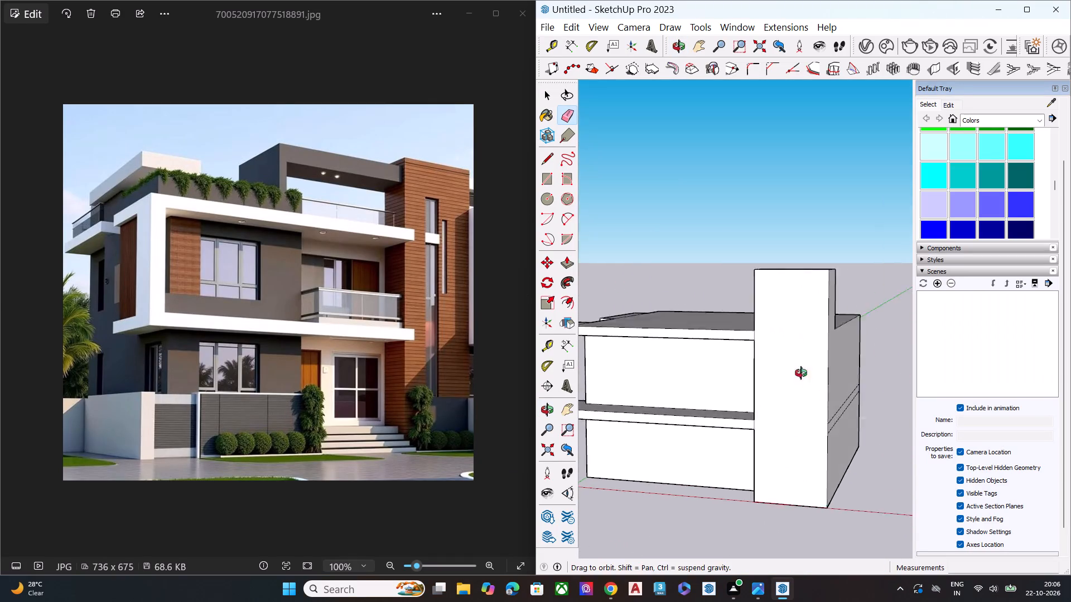
middle_click_drag(801, 373, 990, 318)
middle_click_drag(608, 352, 651, 402)
scroll(674, 402, "up", 1)
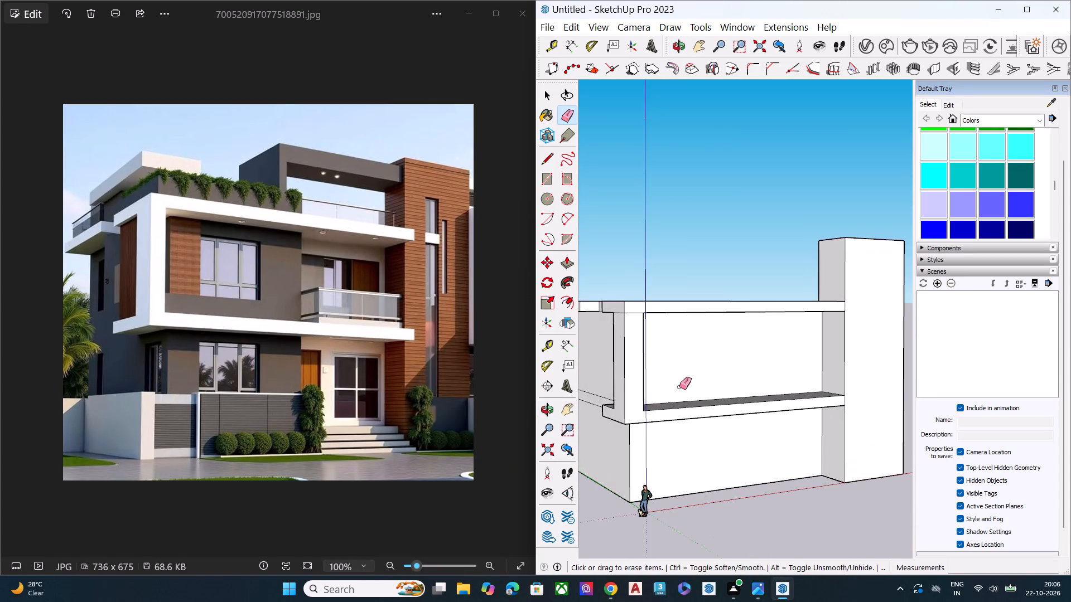
middle_click_drag(645, 387, 803, 360)
middle_click_drag(640, 331, 803, 337)
middle_click_drag(738, 289, 903, 383)
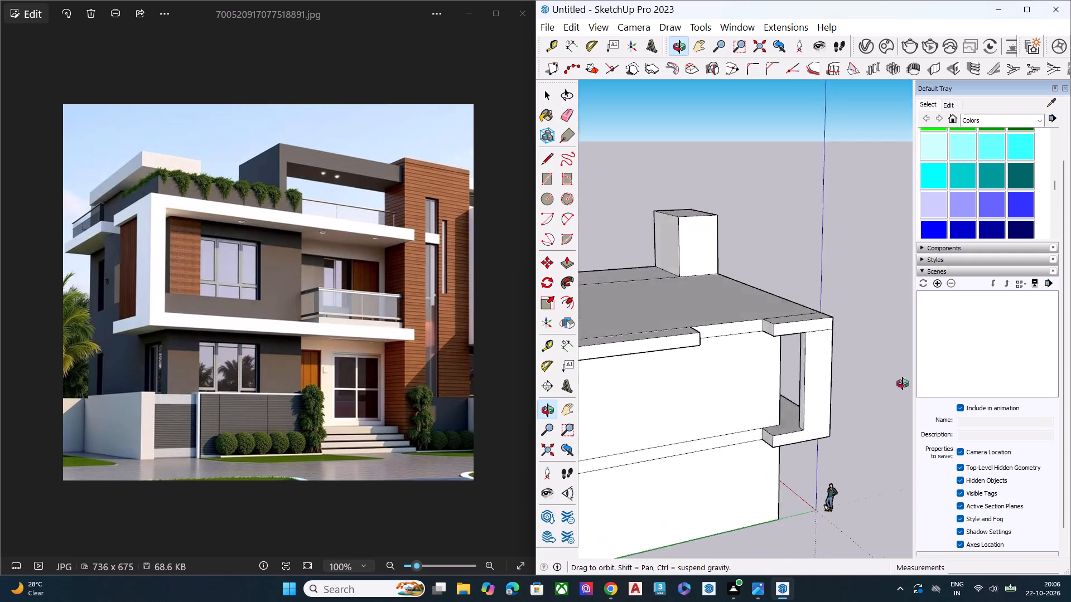
middle_click_drag(903, 383, 968, 392)
scroll(823, 299, "up", 2)
scroll(809, 287, "down", 1)
scroll(805, 287, "up", 4)
key("space")
left_click(804, 362)
left_click(805, 352)
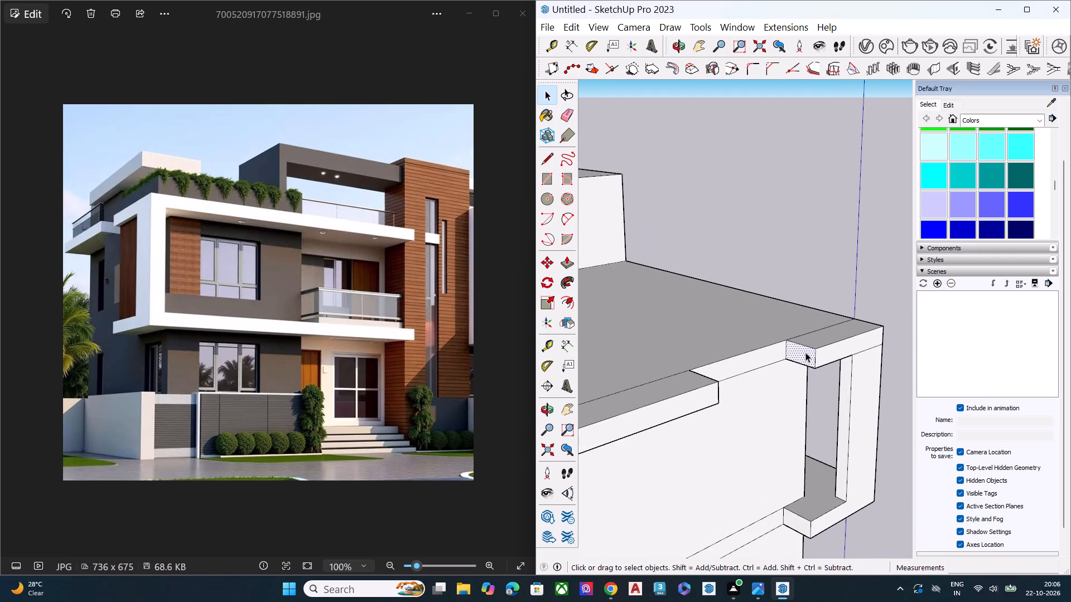
key("p")
left_click(805, 352)
key("space")
key("p")
left_click(803, 356)
left_click(768, 378)
key("space")
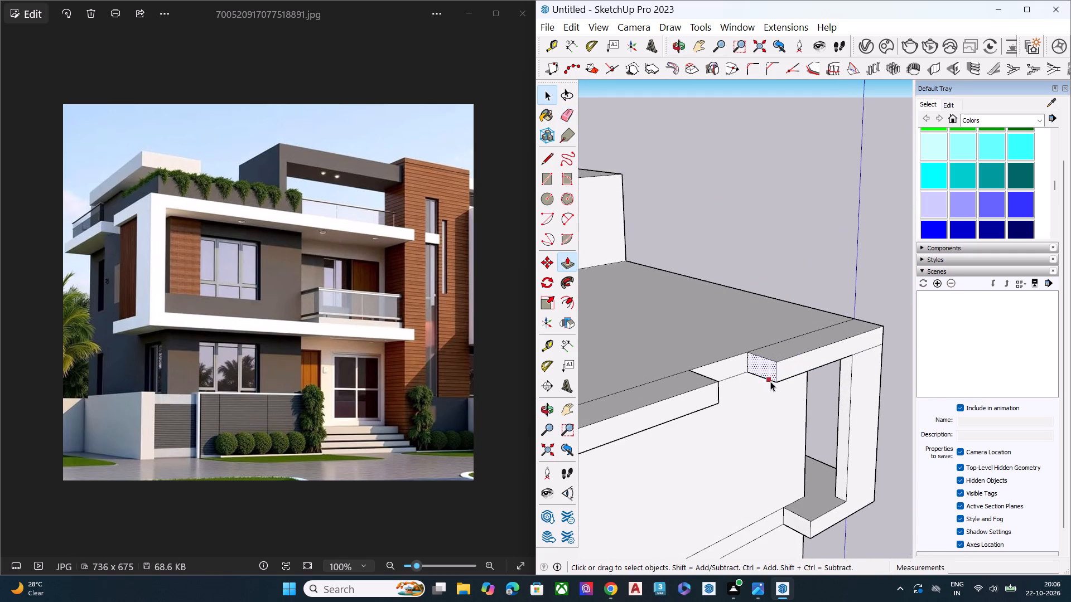
Push/Pull the end face of the side frame's lower arm to line up with the end of the upper arm.
left_click(801, 528)
key("p")
left_click(803, 527)
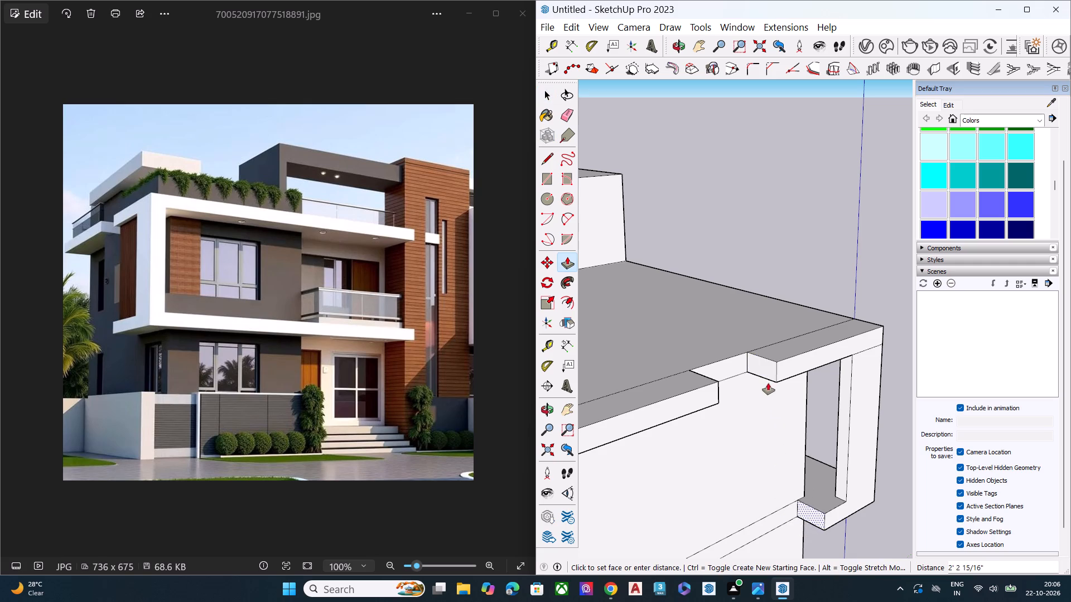
left_click(771, 378)
key("space")
Examine the side frame arms, the front elevation and the tower from several angles against the reference photo.
scroll(790, 413, "up", 1)
scroll(790, 413, "down", 7)
middle_click_drag(817, 446, 673, 446)
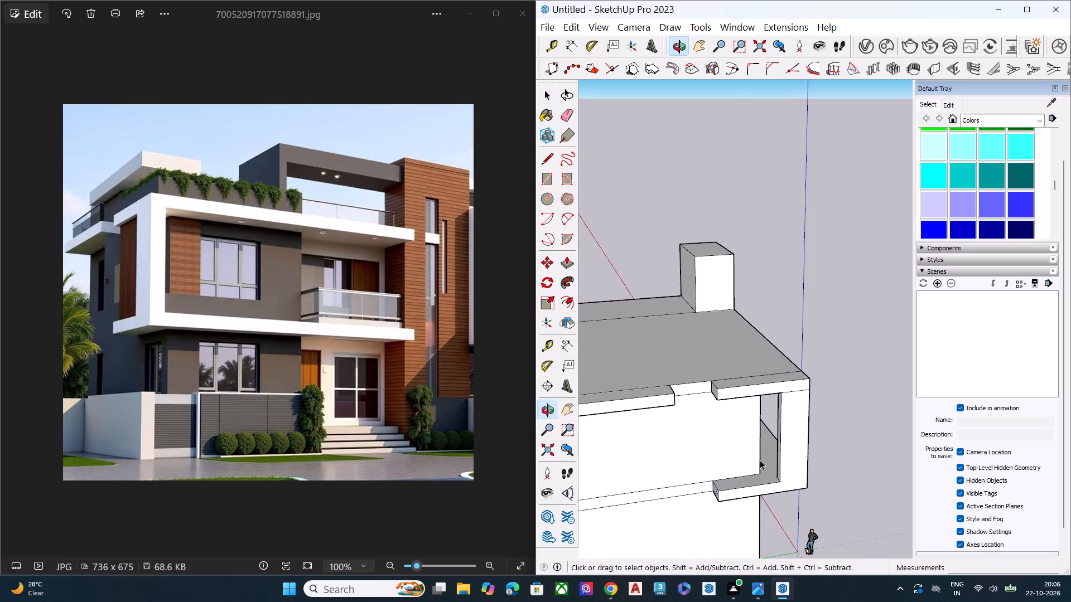
scroll(768, 477, "up", 6)
middle_click_drag(792, 391, 874, 356)
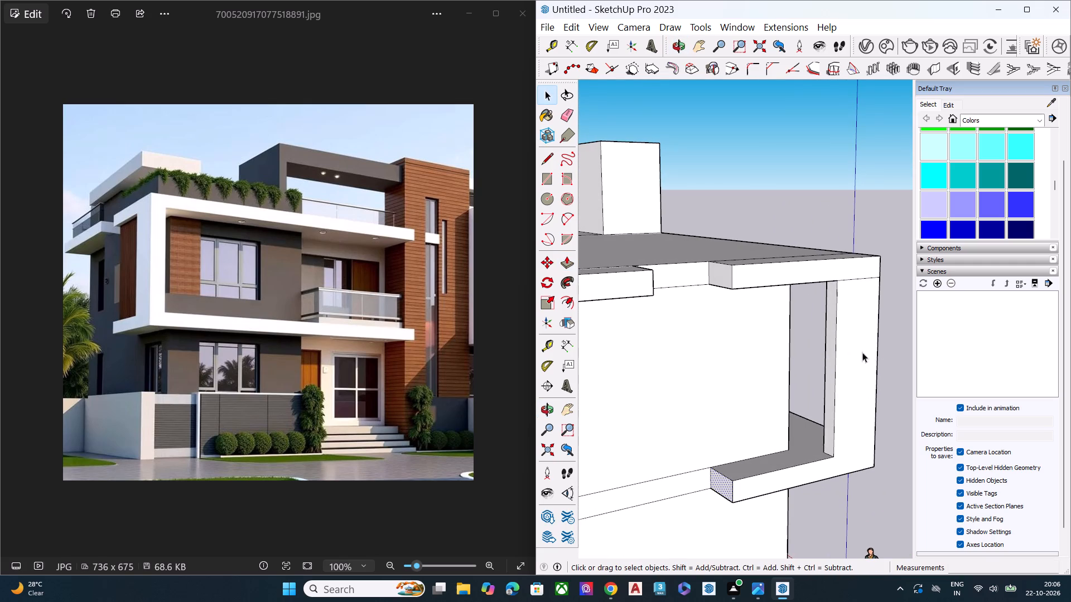
middle_click_drag(837, 376, 485, 426)
middle_click_drag(699, 404, 529, 380)
middle_click_drag(711, 338, 592, 303)
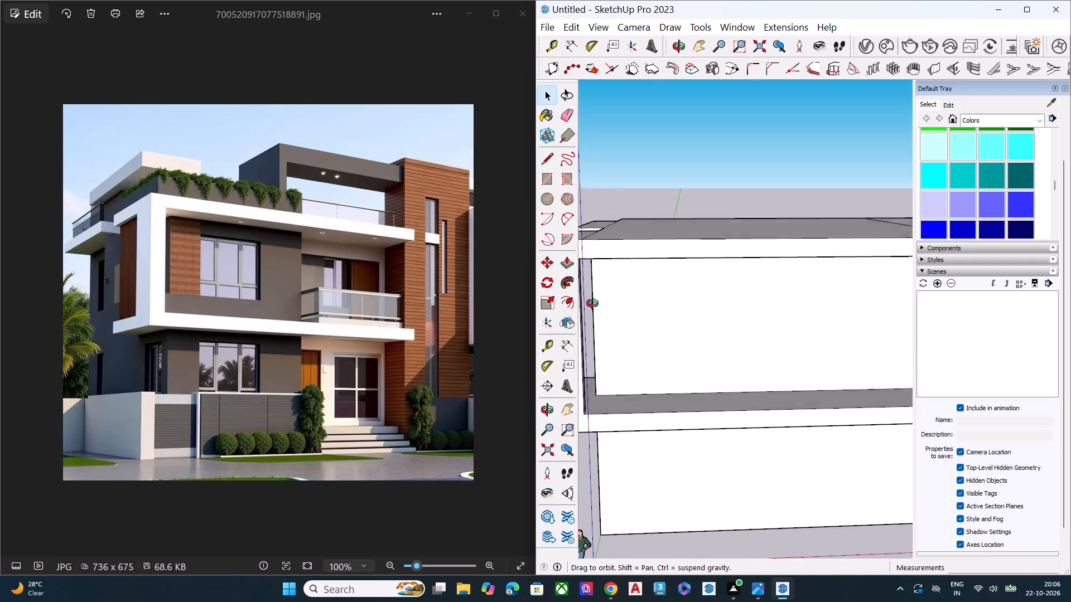
middle_click_drag(592, 303, 590, 301)
scroll(590, 301, "up", 1)
scroll(674, 260, "down", 11)
scroll(712, 314, "down", 2)
scroll(712, 314, "up", 1)
scroll(712, 314, "down", 4)
scroll(722, 370, "up", 1)
middle_click_drag(722, 370, 717, 327)
scroll(760, 353, "up", 4)
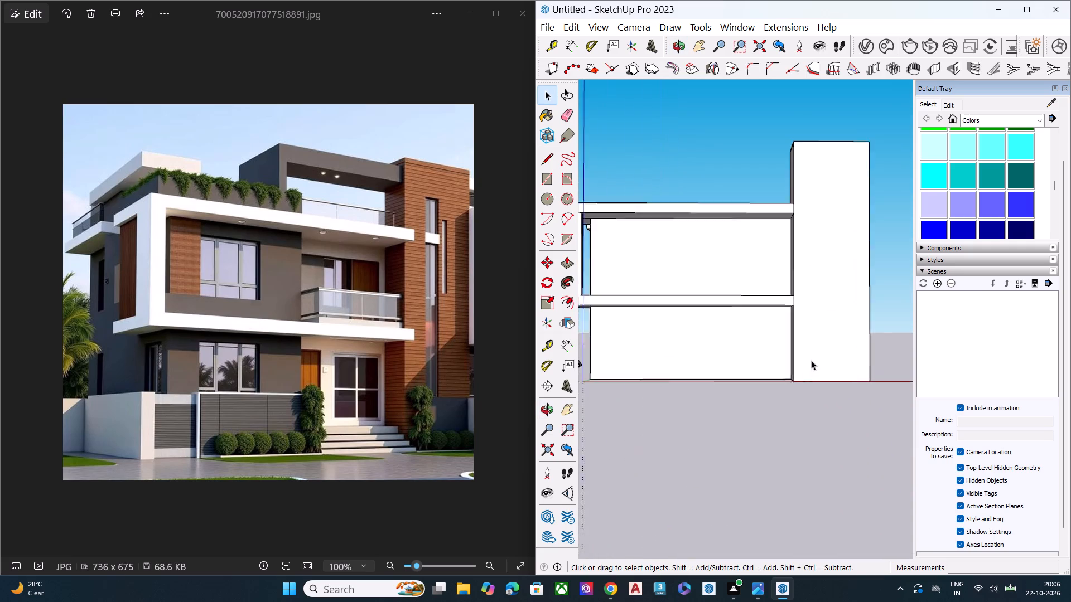
scroll(811, 360, "up", 4)
scroll(826, 373, "down", 3)
scroll(829, 371, "up", 1)
scroll(832, 371, "down", 3)
Push/Pull the building's underside face down about 7 ft to add height at the base.
middle_click_drag(808, 385, 884, 169)
middle_click_drag(821, 323, 850, 354)
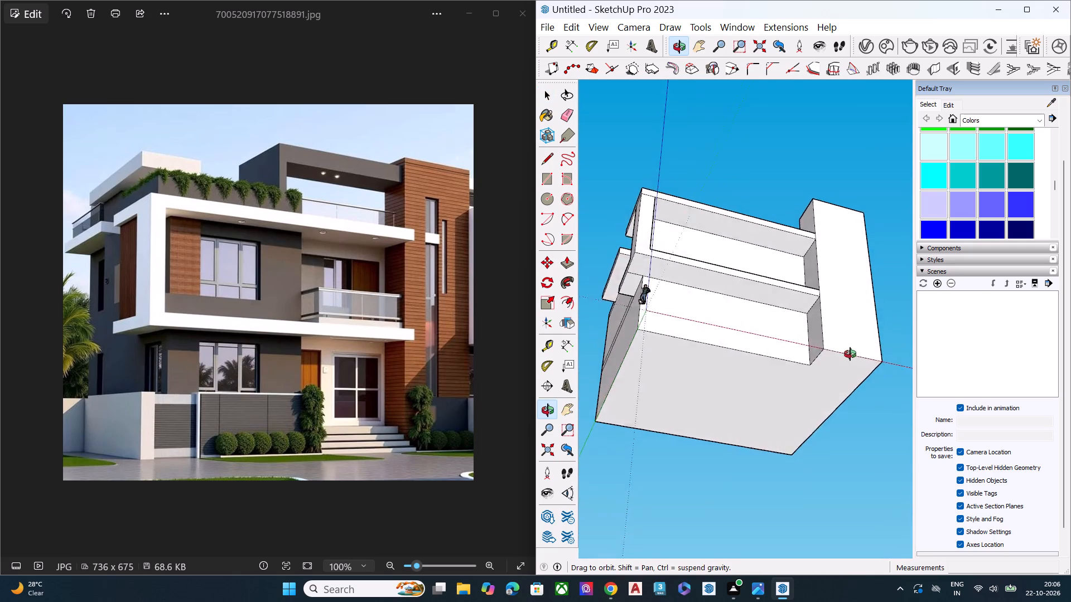
middle_click_drag(850, 354, 895, 507)
scroll(887, 502, "up", 8)
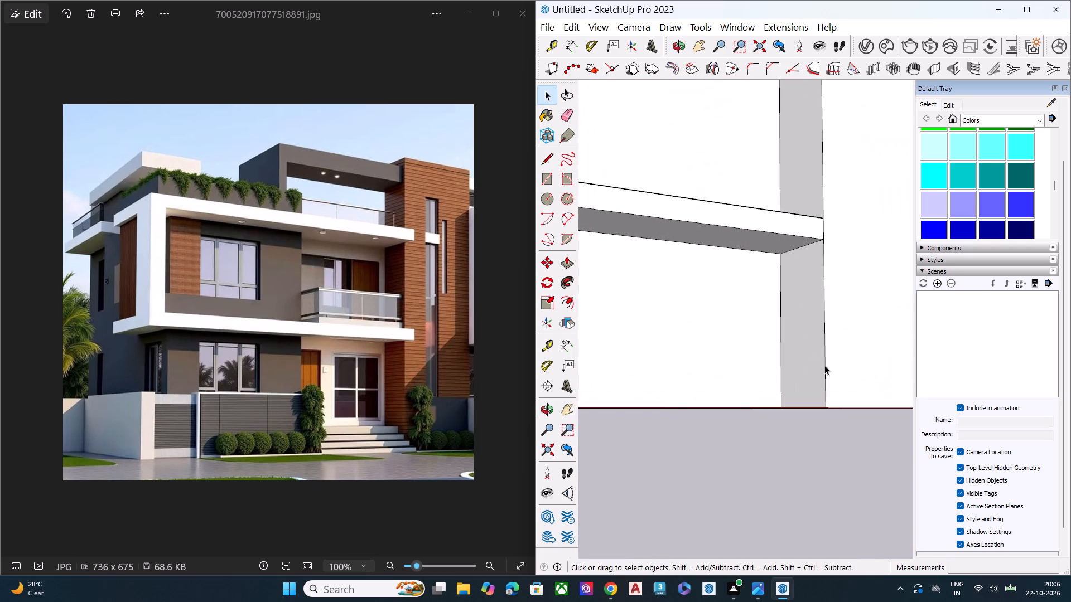
scroll(821, 381, "up", 1)
middle_click_drag(820, 381, 813, 225)
double_click(785, 324)
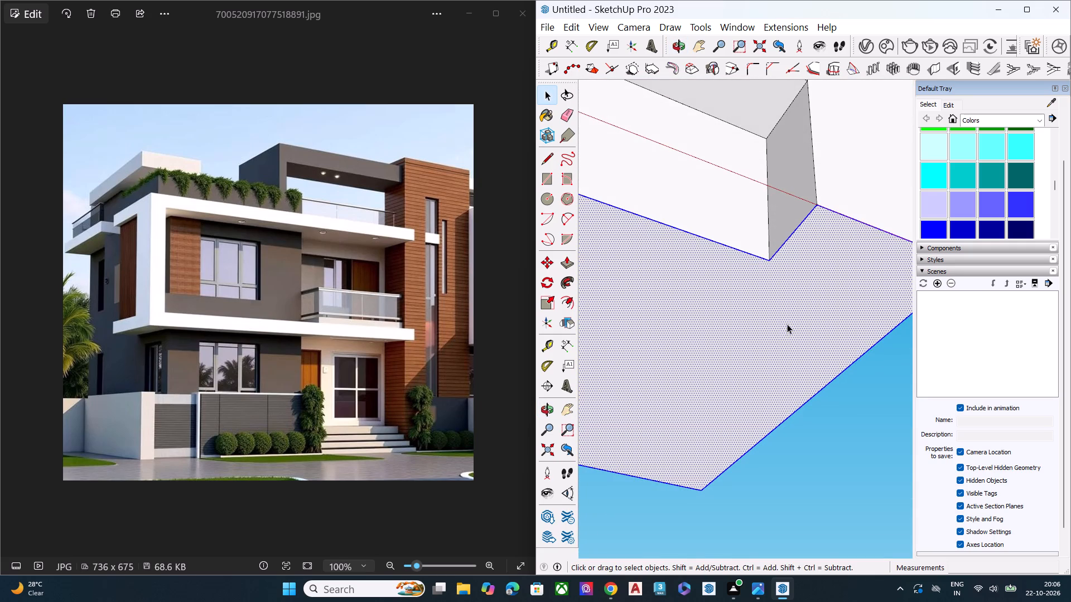
scroll(788, 323, "down", 2)
scroll(788, 323, "up", 3)
scroll(788, 323, "down", 2)
scroll(789, 323, "up", 1)
scroll(789, 323, "down", 9)
scroll(804, 311, "up", 3)
scroll(804, 311, "down", 2)
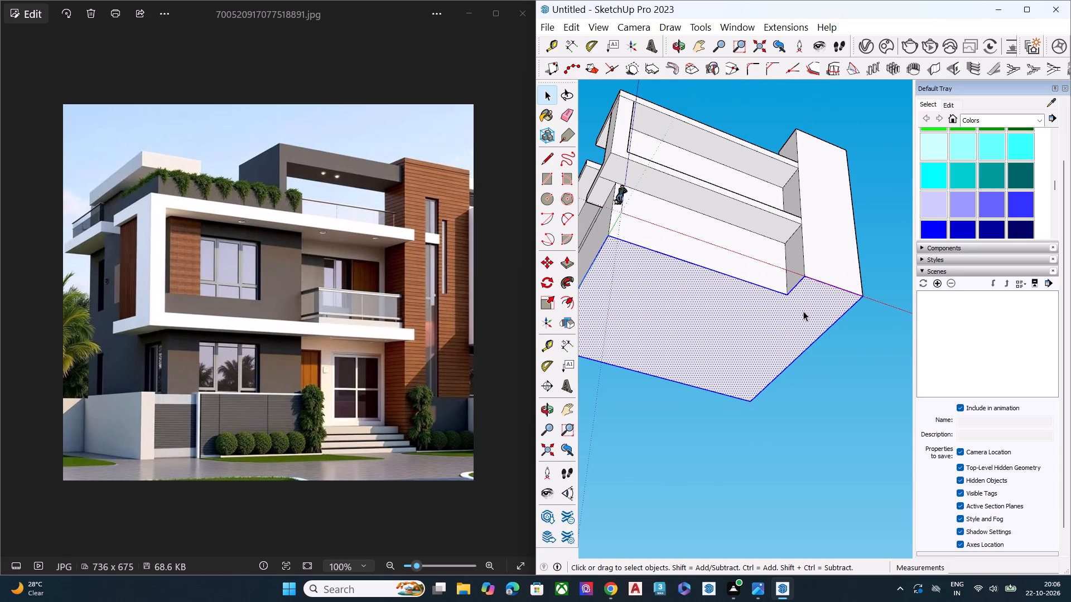
key("p")
left_click(800, 310)
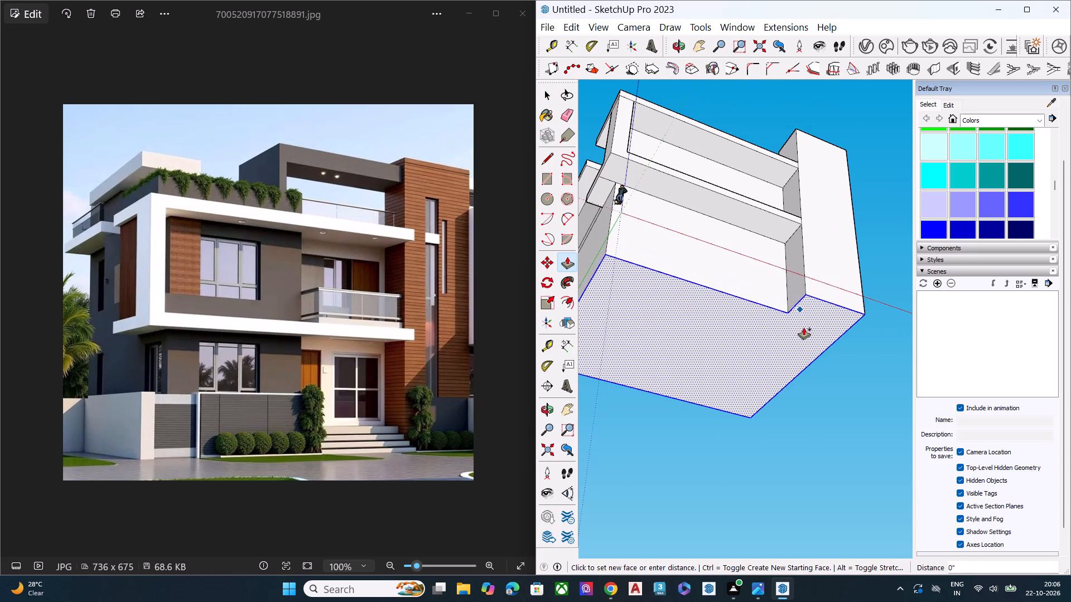
left_click(806, 334)
middle_click_drag(798, 303, 822, 490)
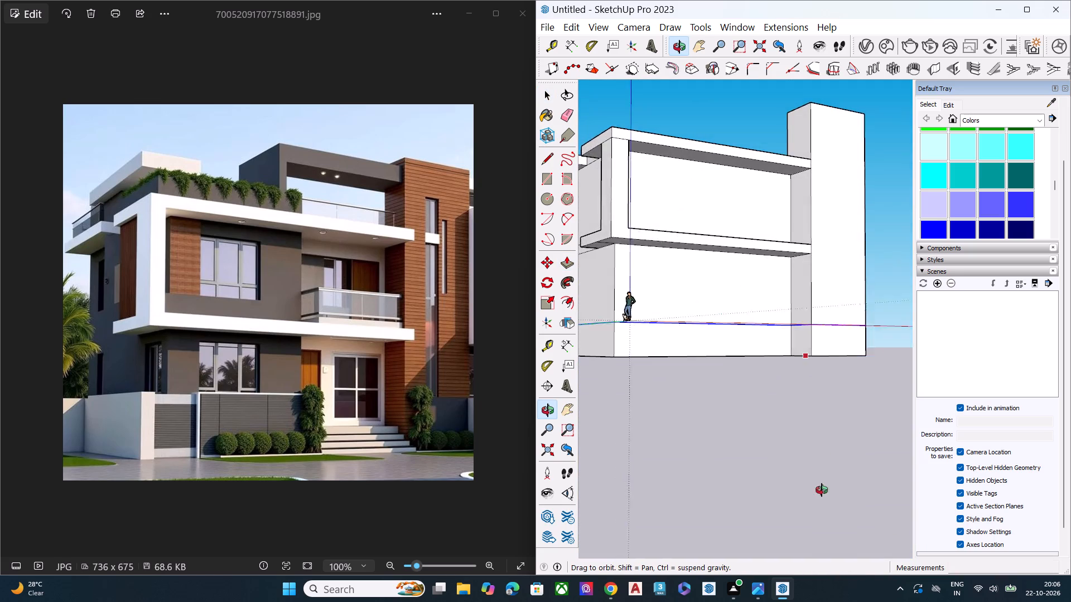
middle_click_drag(822, 490, 823, 499)
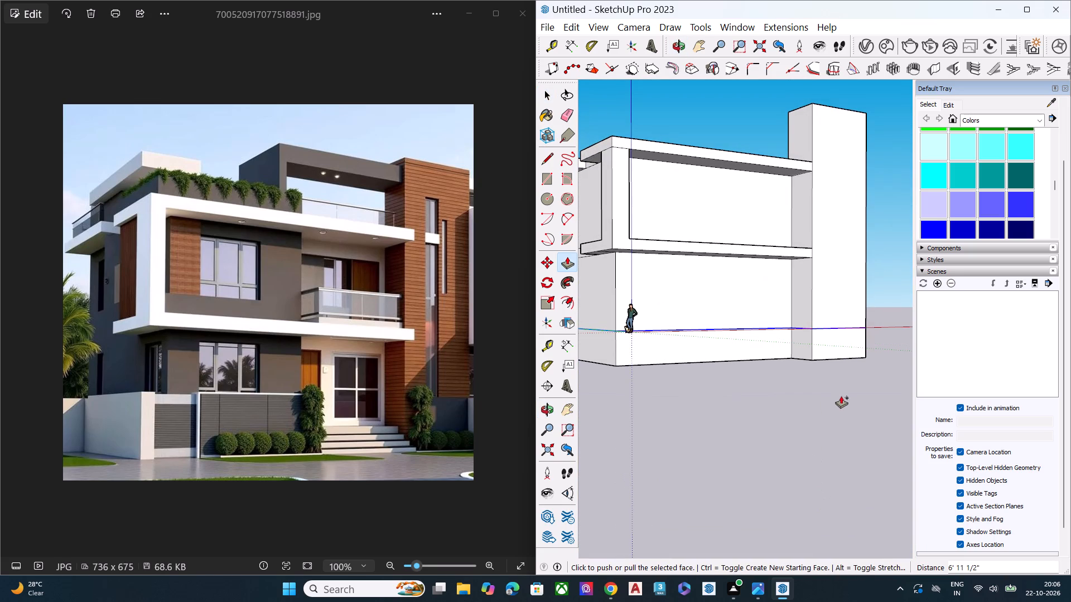
Select the whole connected building and move it straight up about 7 ft so its bottom corner sits at ground level.
scroll(841, 396, "down", 5)
scroll(722, 354, "up", 11)
key("space")
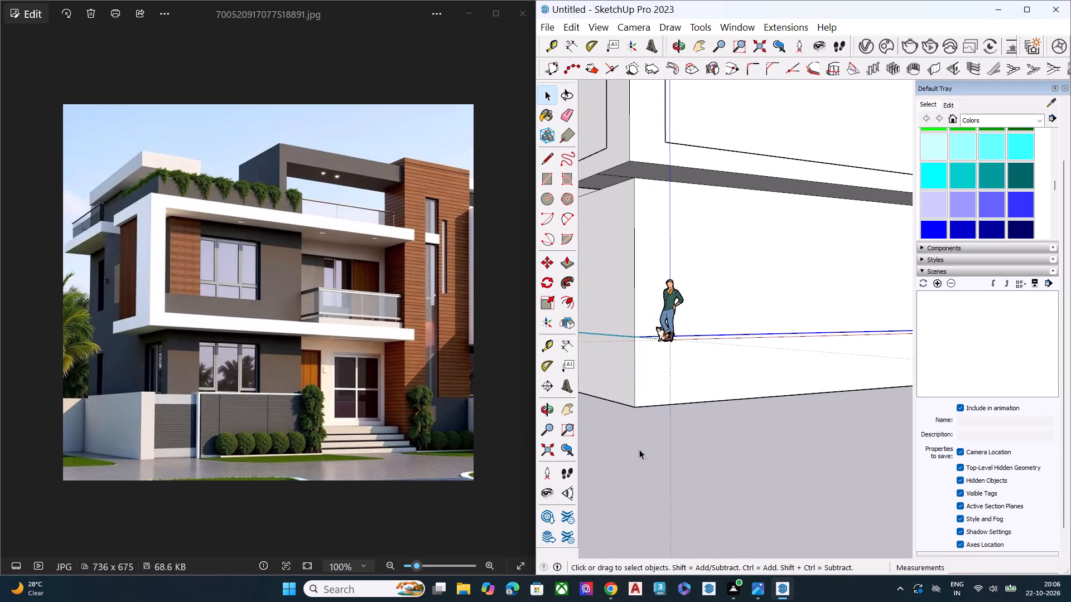
scroll(638, 426, "down", 6)
scroll(648, 417, "up", 5)
double_click(657, 395)
double_click(657, 395)
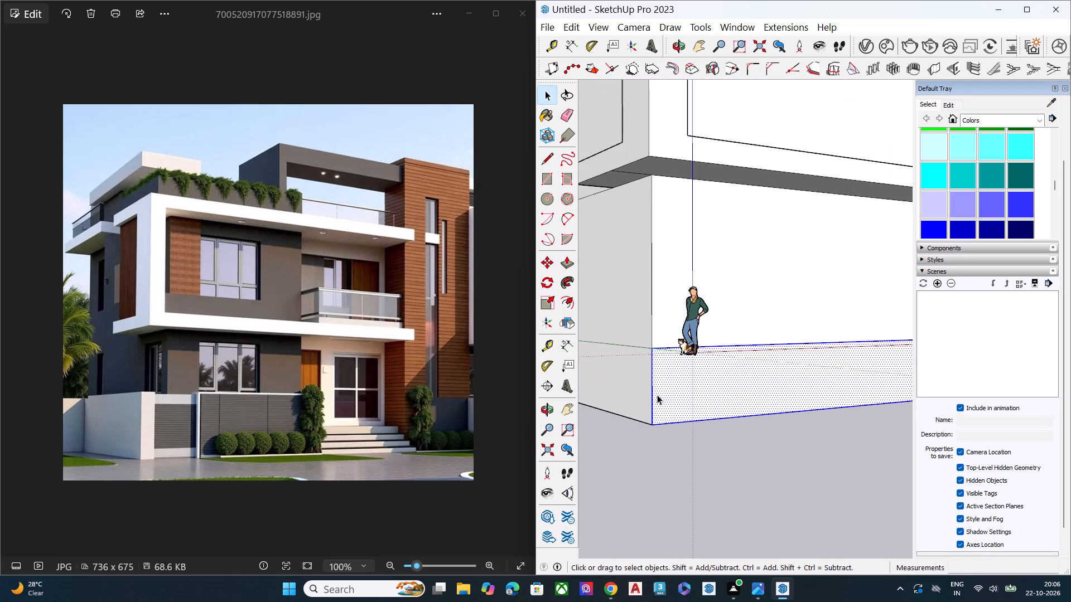
double_click(657, 395)
scroll(663, 399, "down", 6)
middle_click_drag(665, 405, 722, 494)
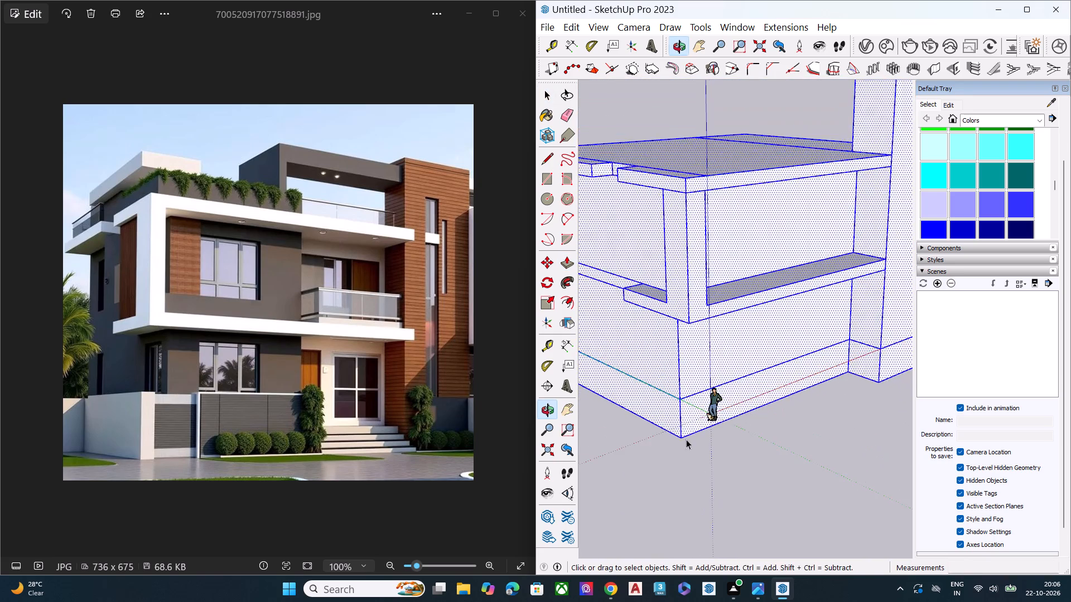
scroll(684, 436, "up", 9)
key("m")
left_click(679, 457)
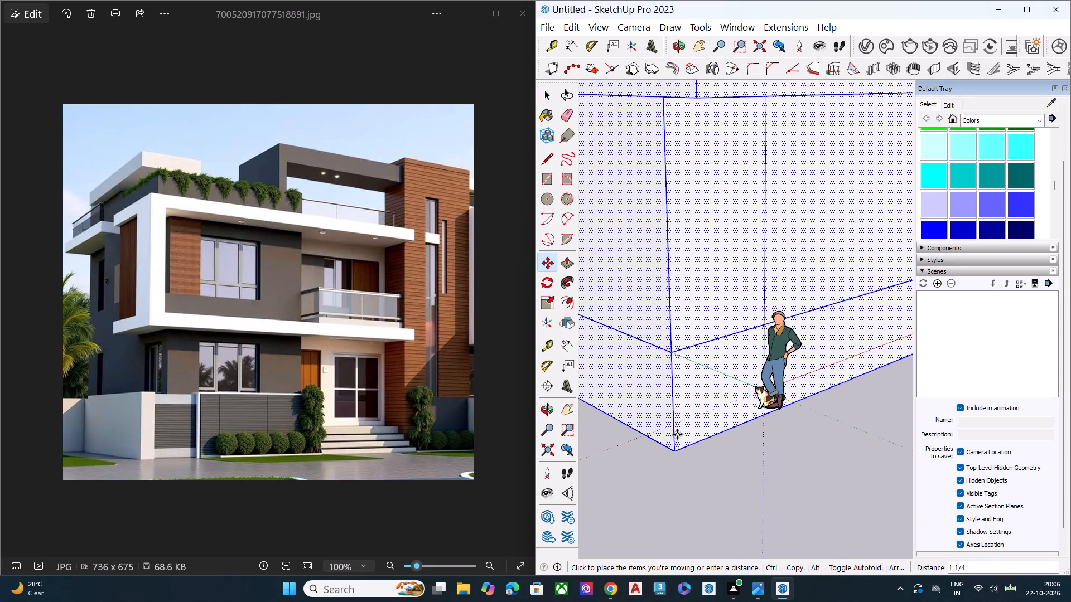
left_click(682, 353)
key("space")
scroll(663, 373, "down", 2)
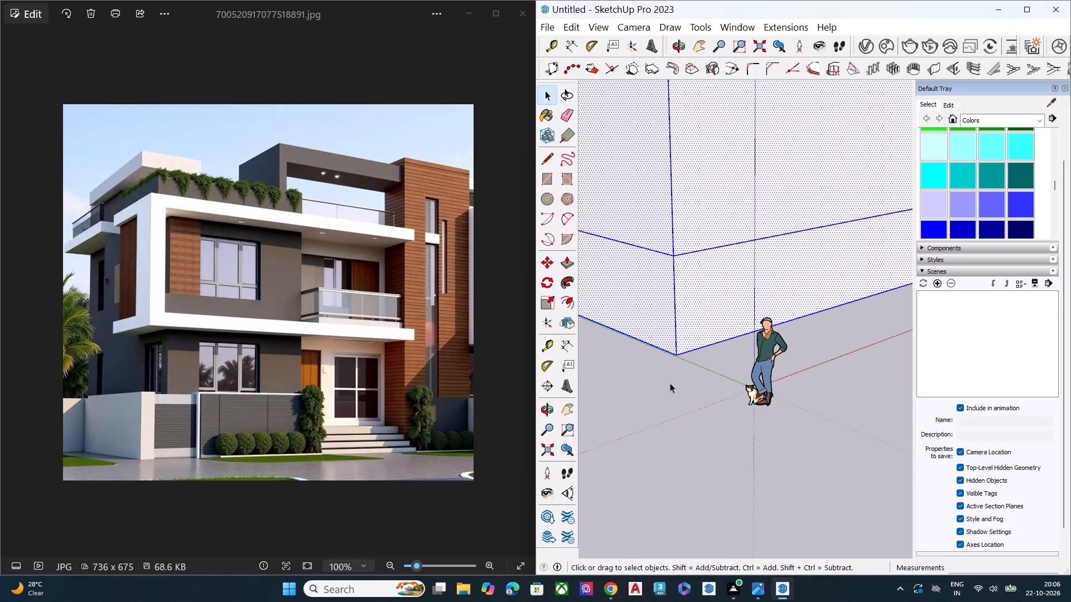
Deselect the building and erase the horizontal seam line near the base of the tower's front face.
scroll(670, 383, "down", 5)
middle_click(712, 425)
scroll(707, 422, "up", 1)
left_click(670, 417)
middle_click_drag(712, 420, 623, 405)
scroll(631, 342, "down", 3)
scroll(631, 342, "up", 2)
scroll(631, 342, "down", 2)
scroll(631, 342, "up", 1)
scroll(632, 342, "down", 3)
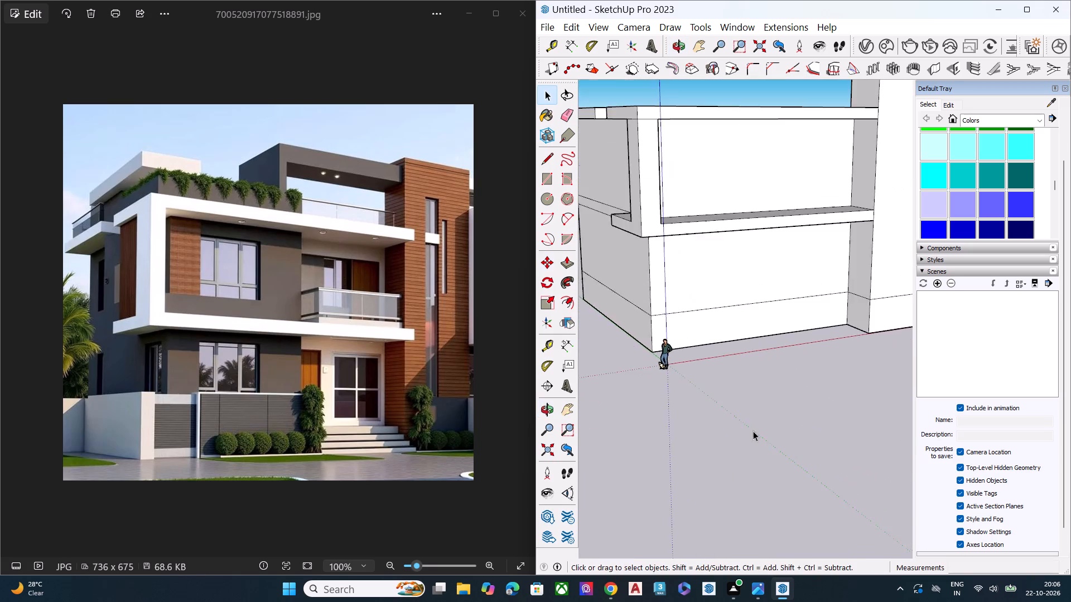
middle_click_drag(816, 456, 640, 368)
scroll(664, 343, "up", 1)
scroll(691, 324, "down", 9)
middle_click_drag(808, 339, 823, 335)
scroll(824, 329, "up", 5)
scroll(804, 191, "down", 1)
scroll(804, 191, "up", 1)
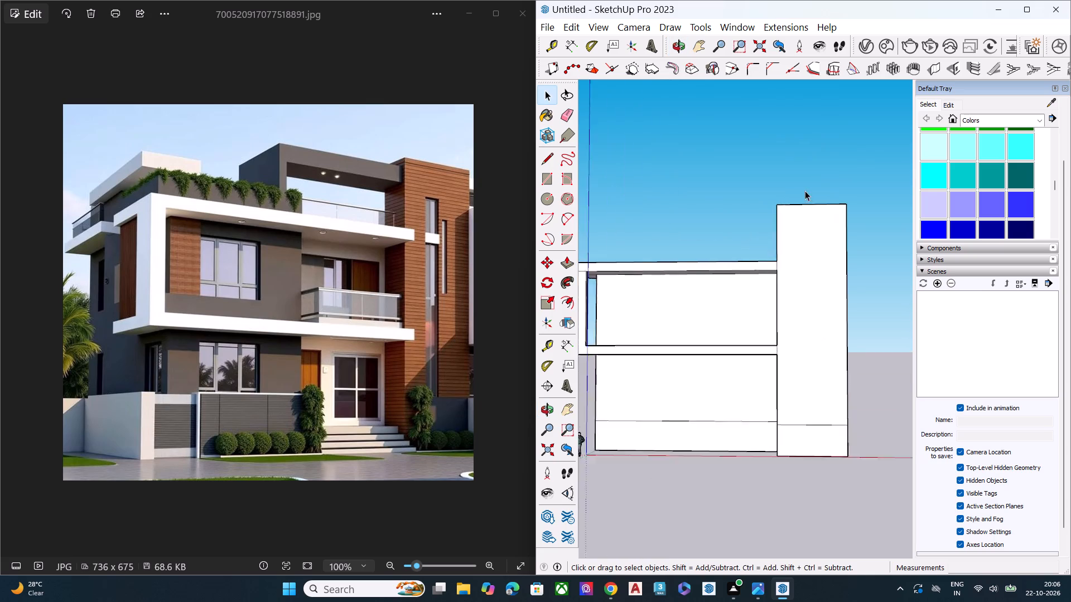
scroll(805, 191, "up", 2)
scroll(792, 260, "down", 8)
scroll(781, 370, "up", 2)
scroll(785, 376, "down", 1)
scroll(788, 379, "up", 4)
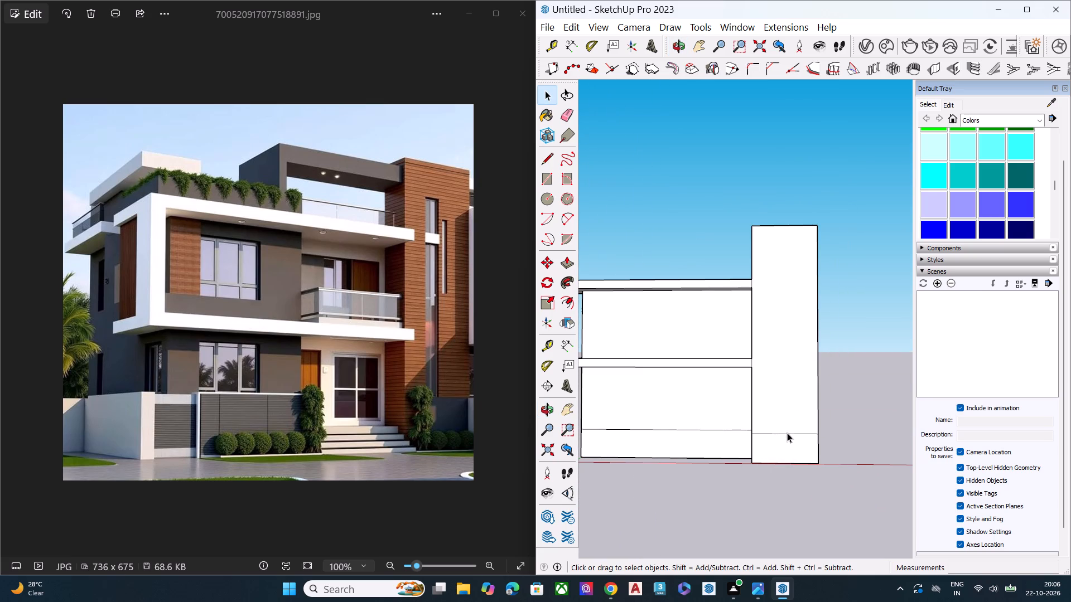
left_click(787, 433)
key("Delete")
Examine the side frame, the upper front recess and the remaining base seam from the corner and front.
scroll(694, 406, "down", 7)
scroll(699, 442, "up", 1)
middle_click_drag(701, 443, 943, 462)
scroll(612, 399, "up", 6)
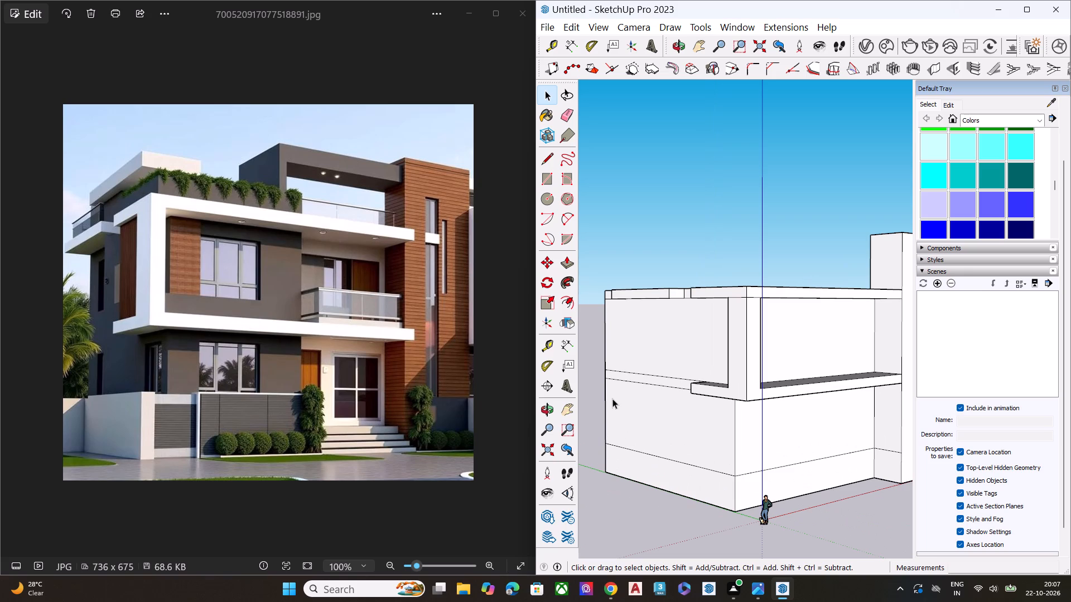
scroll(573, 358, "down", 4)
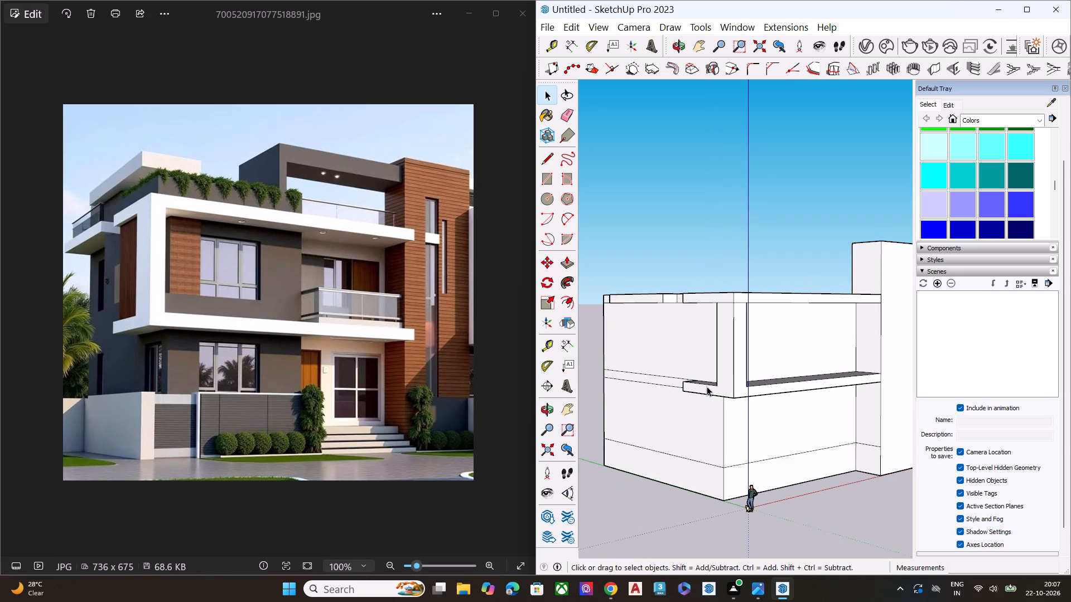
middle_click_drag(705, 385, 715, 327)
middle_click_drag(745, 326, 533, 362)
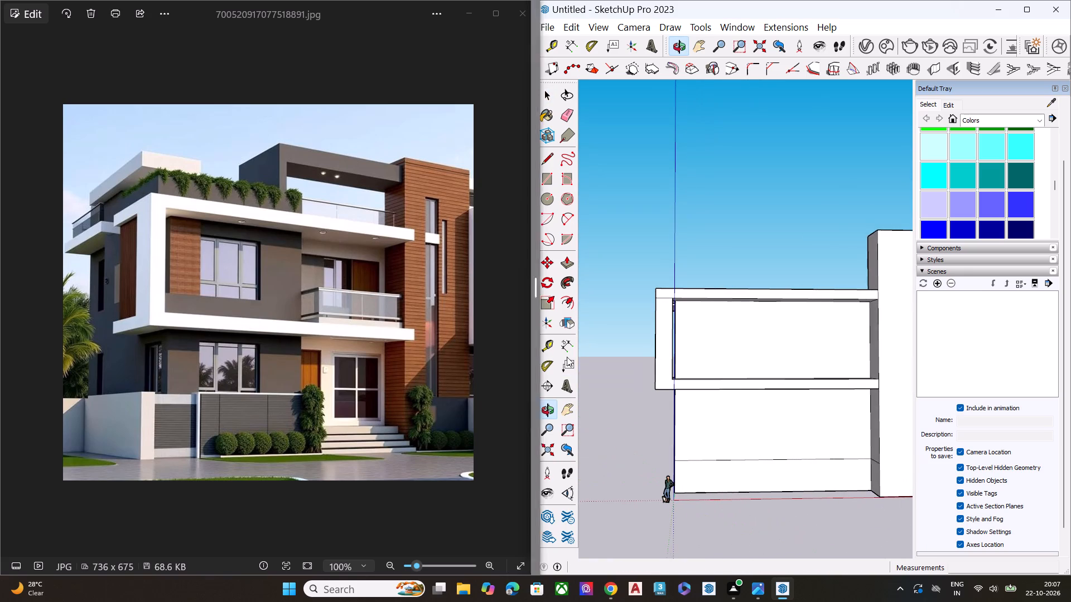
middle_click_drag(845, 373, 644, 390)
scroll(676, 366, "up", 6)
scroll(676, 366, "down", 2)
scroll(676, 366, "up", 2)
scroll(676, 366, "down", 1)
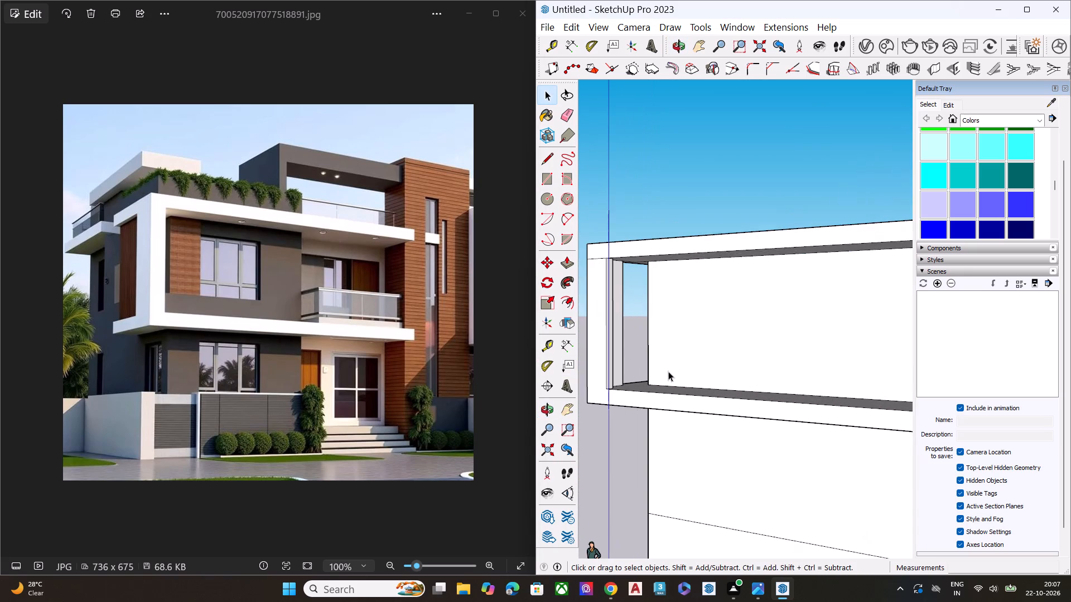
scroll(659, 377, "down", 6)
middle_click_drag(690, 394, 967, 377)
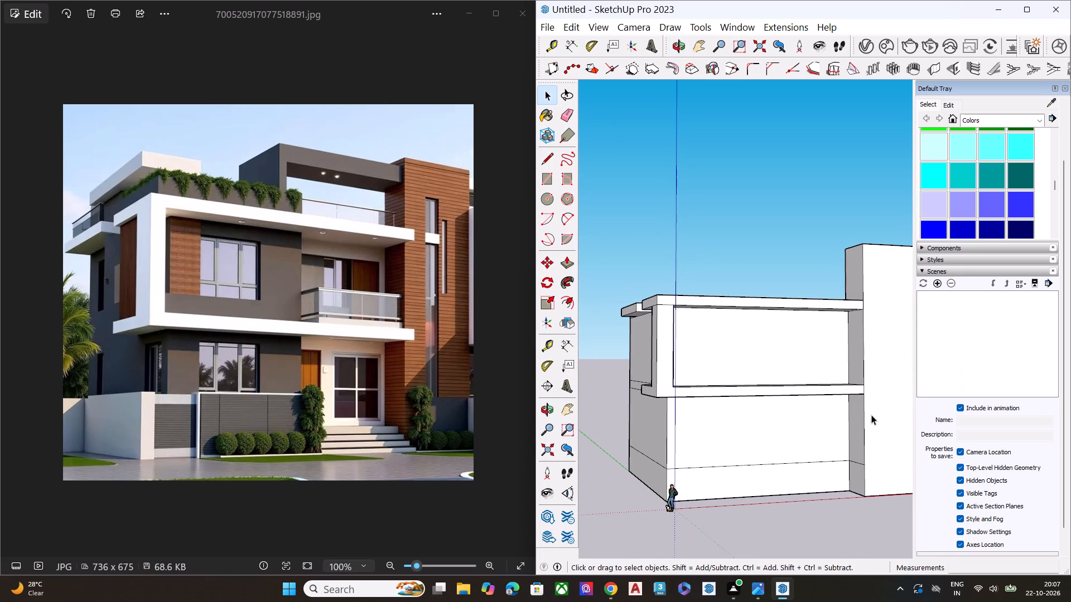
Draw a full-height vertical line near the middle of the recessed upper-storey front wall, dividing it into two panels.
middle_click_drag(763, 429, 690, 570)
scroll(773, 399, "up", 1)
scroll(776, 390, "down", 2)
scroll(780, 389, "up", 6)
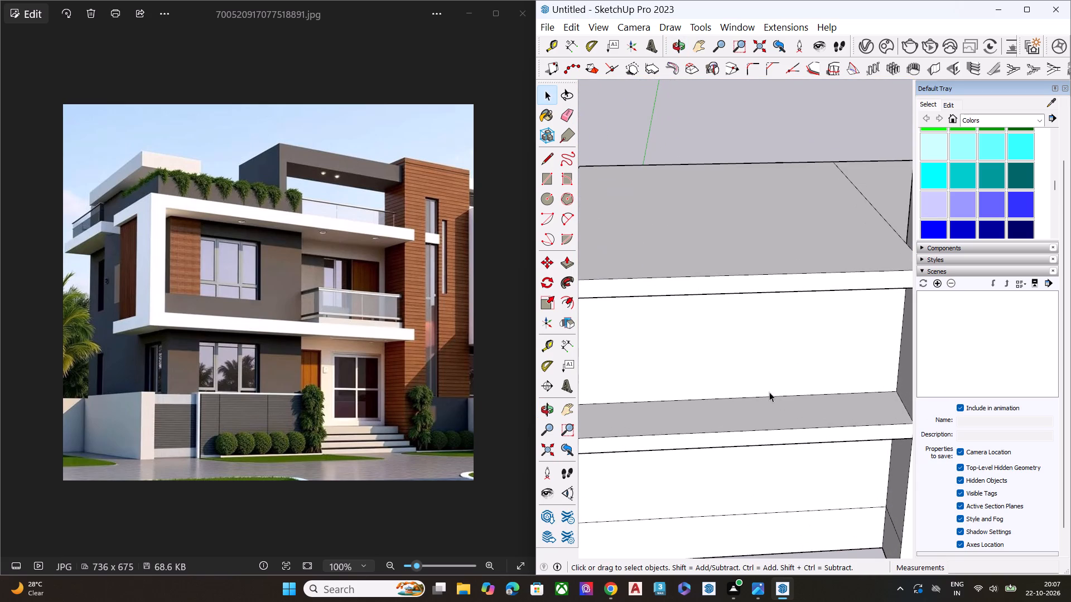
middle_click_drag(752, 389, 742, 272)
scroll(742, 272, "up", 1)
key("l")
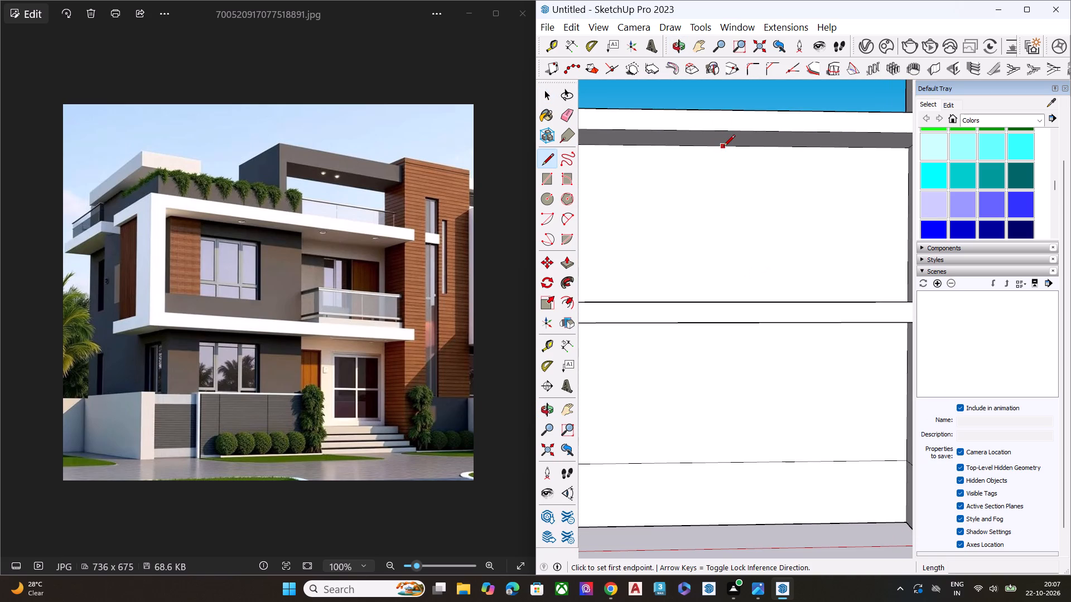
left_click(727, 148)
middle_click_drag(723, 295, 731, 352)
scroll(731, 352, "up", 1)
scroll(731, 352, "down", 1)
scroll(731, 352, "up", 1)
scroll(731, 352, "down", 2)
scroll(731, 352, "up", 4)
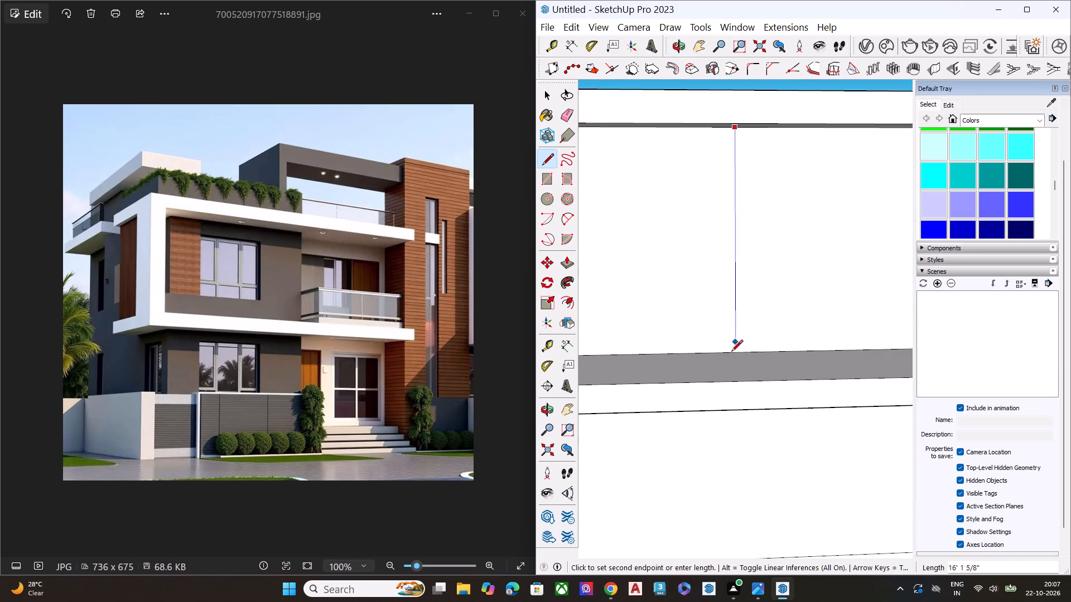
left_click(735, 351)
key("space")
Examine the divided upper-storey front wall and its recess against the balcony area of the reference photo.
scroll(722, 295, "down", 4)
scroll(722, 295, "up", 1)
scroll(722, 295, "down", 1)
scroll(722, 295, "up", 2)
scroll(722, 300, "down", 1)
middle_click_drag(731, 329, 751, 261)
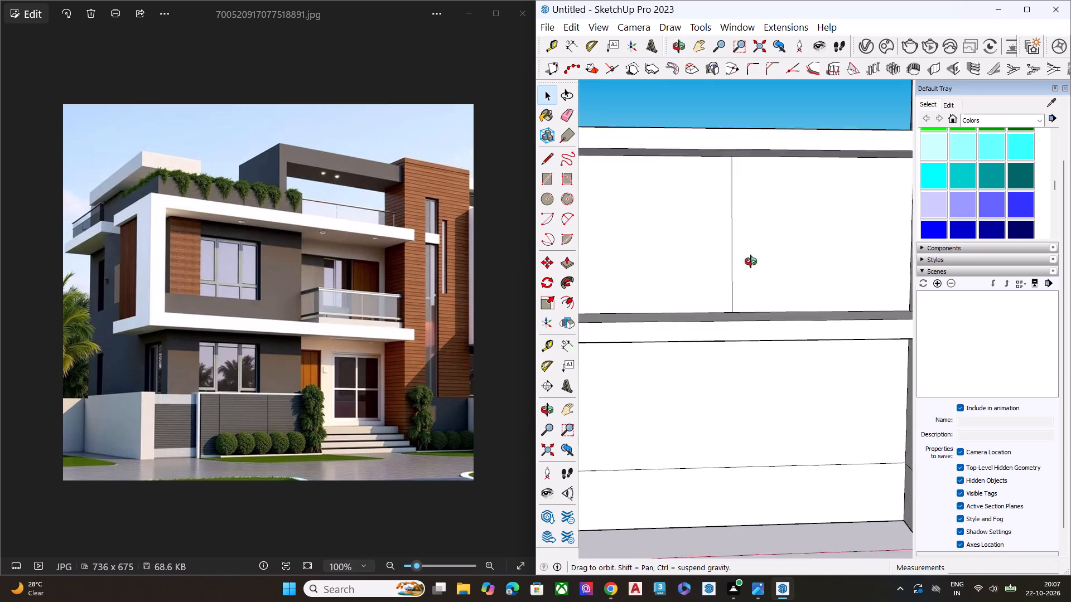
middle_click_drag(751, 261, 766, 238)
scroll(747, 357, "down", 8)
middle_click_drag(763, 394, 871, 392)
scroll(861, 365, "up", 4)
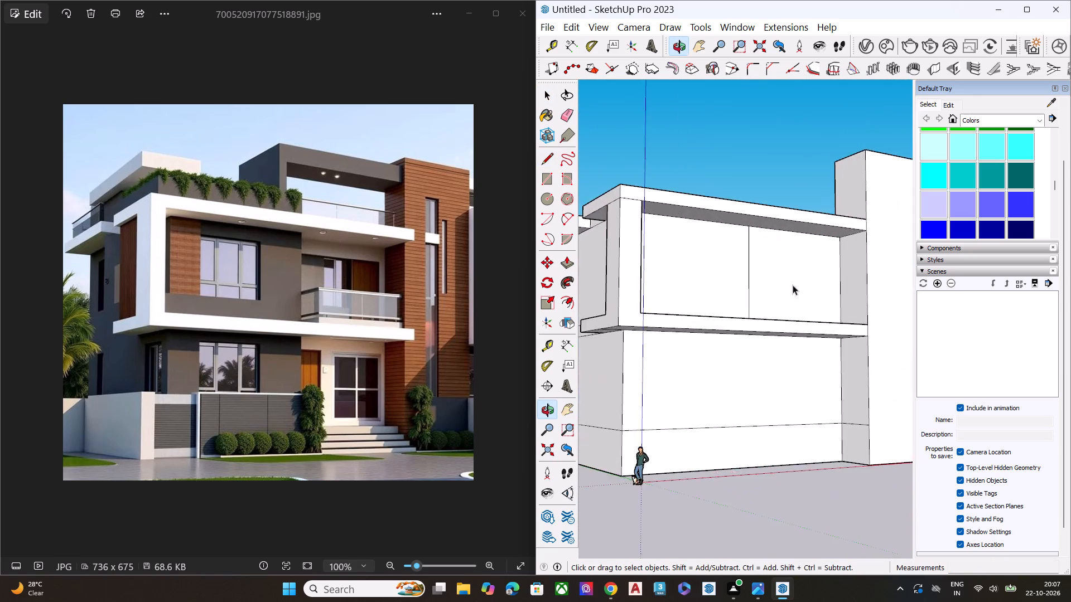
scroll(793, 285, "up", 5)
scroll(823, 307, "down", 7)
scroll(831, 345, "up", 1)
middle_click_drag(831, 345, 827, 391)
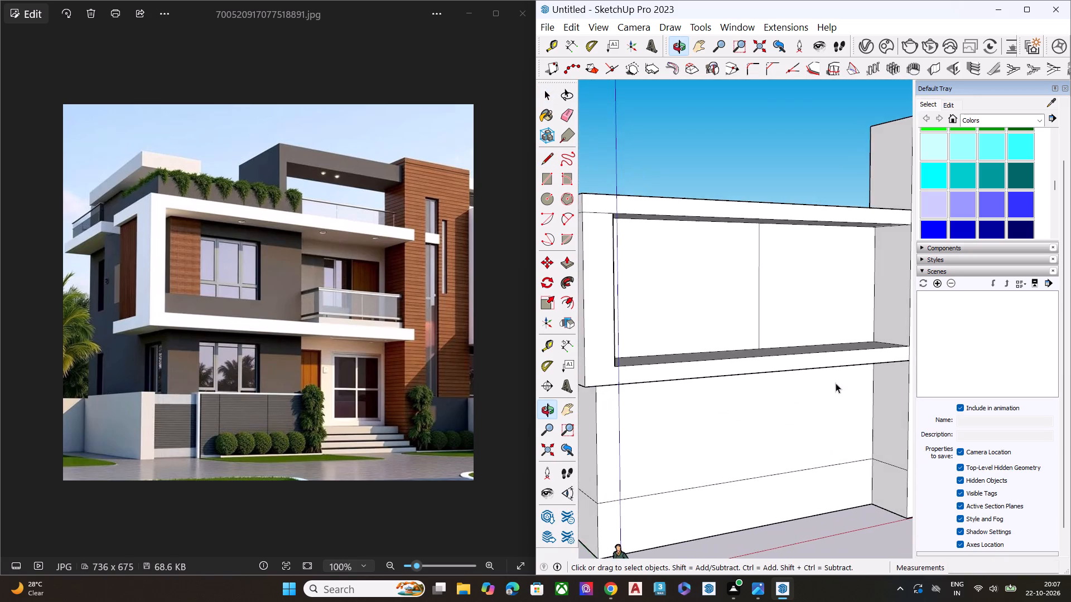
scroll(872, 374, "down", 6)
scroll(894, 392, "up", 1)
scroll(895, 394, "down", 1)
middle_click_drag(781, 386, 731, 381)
scroll(780, 302, "up", 6)
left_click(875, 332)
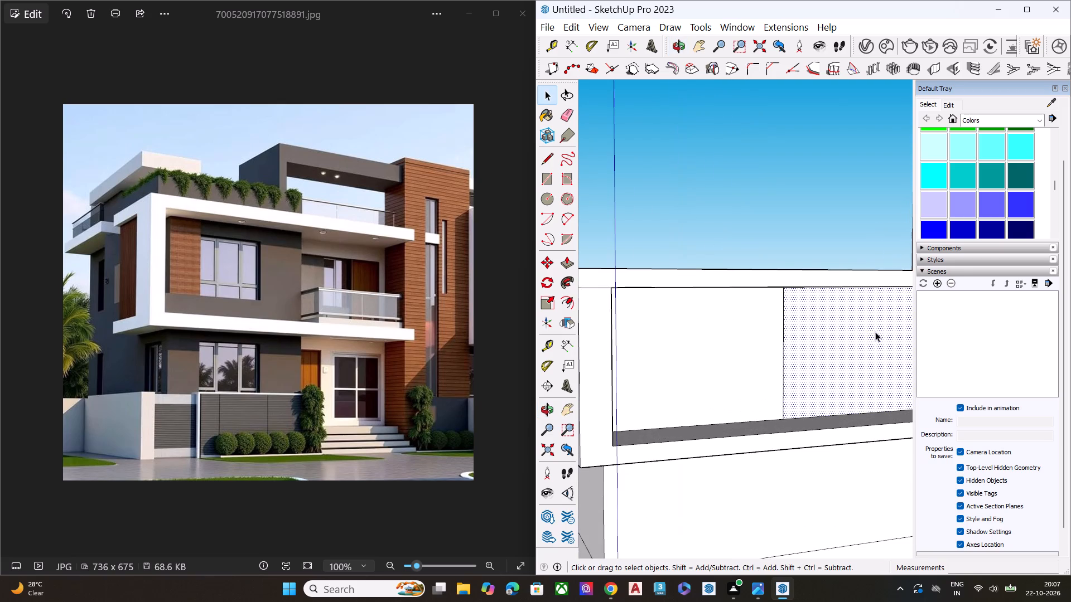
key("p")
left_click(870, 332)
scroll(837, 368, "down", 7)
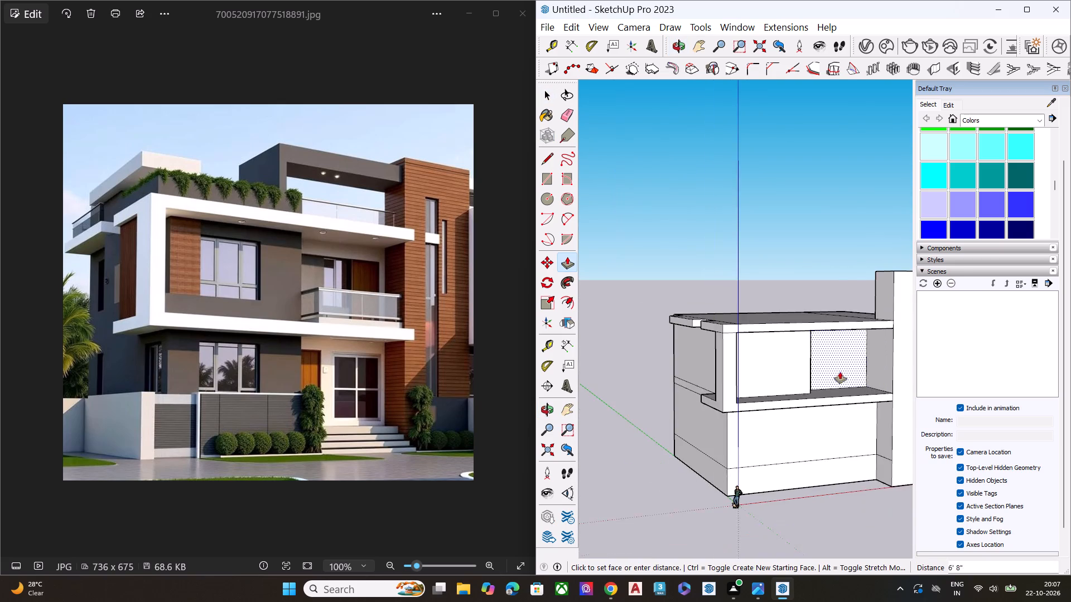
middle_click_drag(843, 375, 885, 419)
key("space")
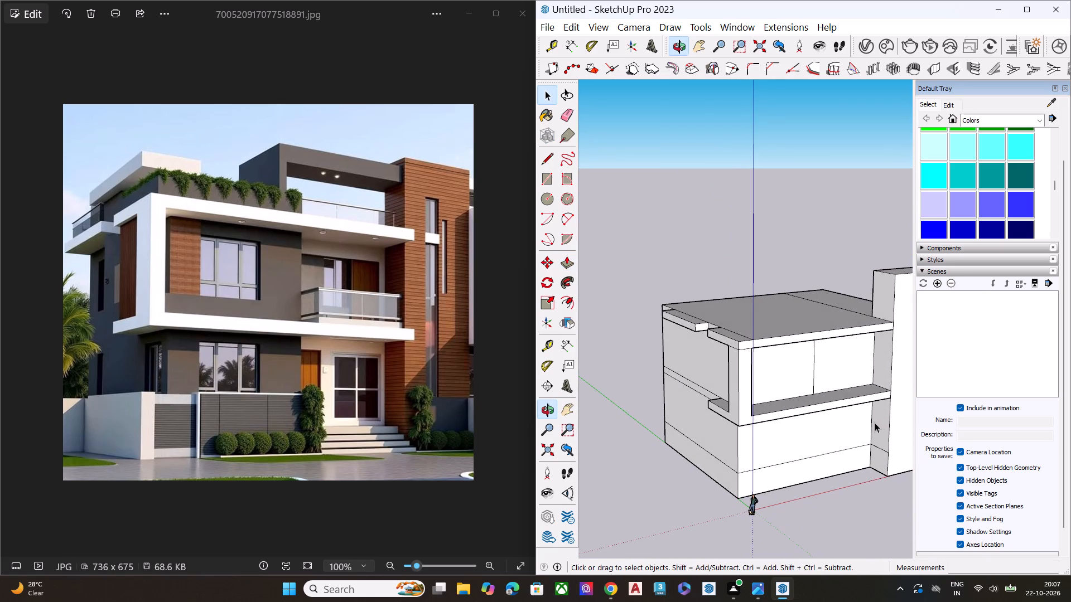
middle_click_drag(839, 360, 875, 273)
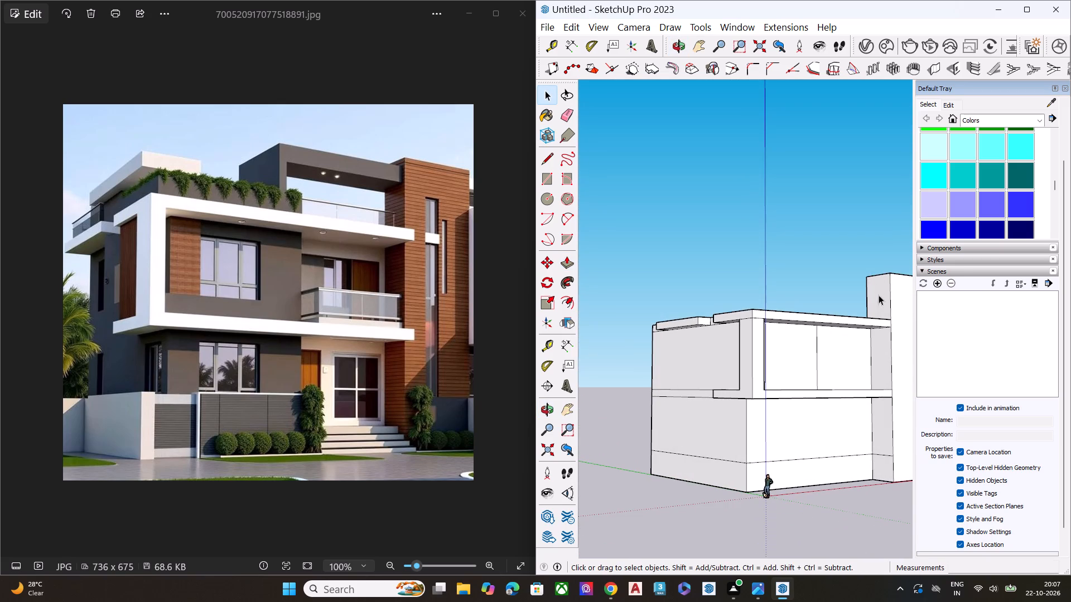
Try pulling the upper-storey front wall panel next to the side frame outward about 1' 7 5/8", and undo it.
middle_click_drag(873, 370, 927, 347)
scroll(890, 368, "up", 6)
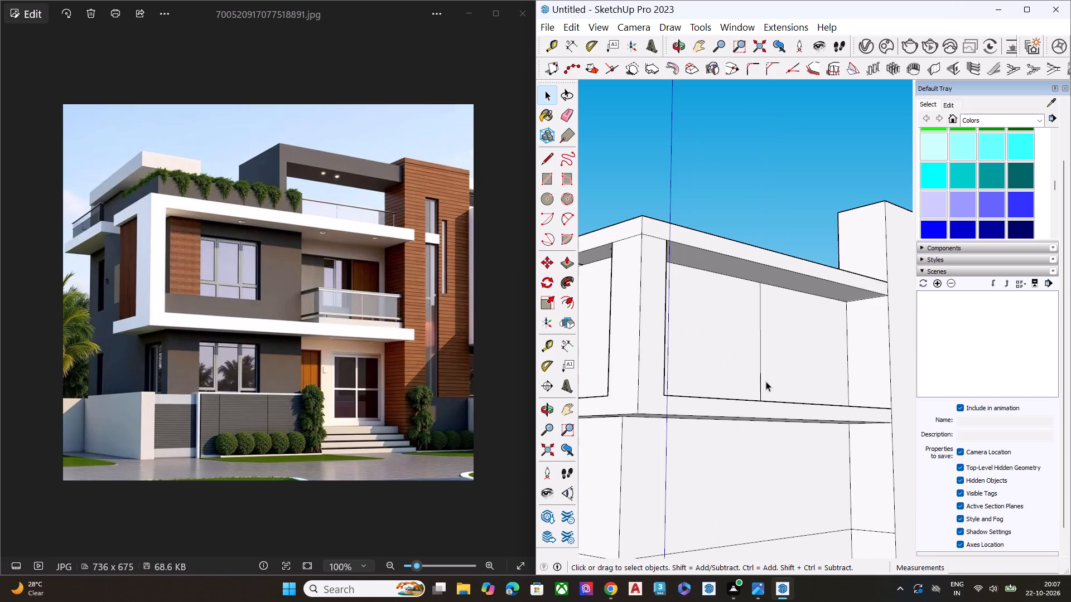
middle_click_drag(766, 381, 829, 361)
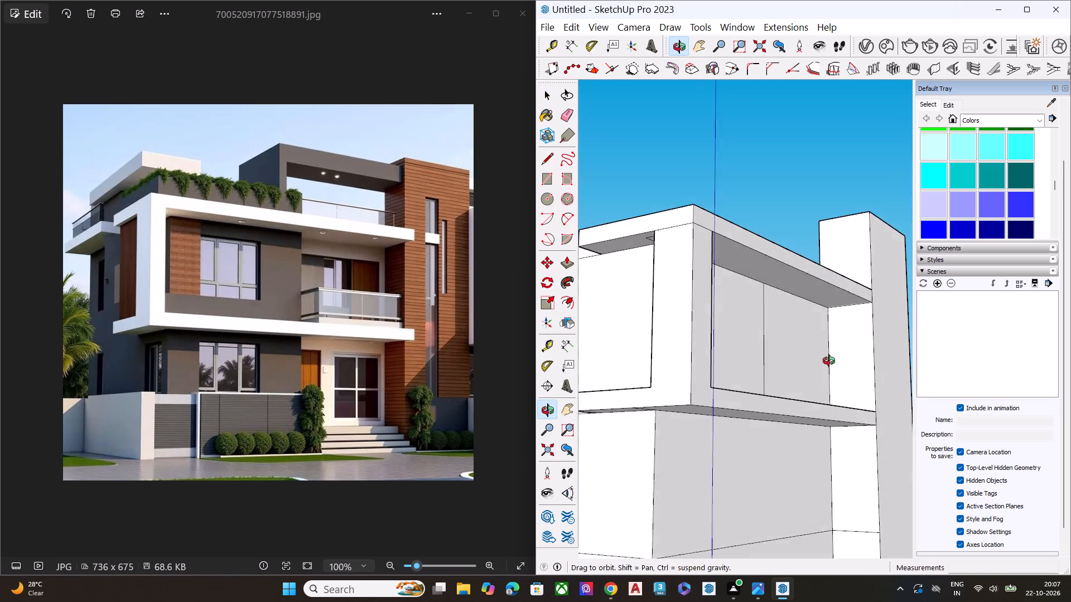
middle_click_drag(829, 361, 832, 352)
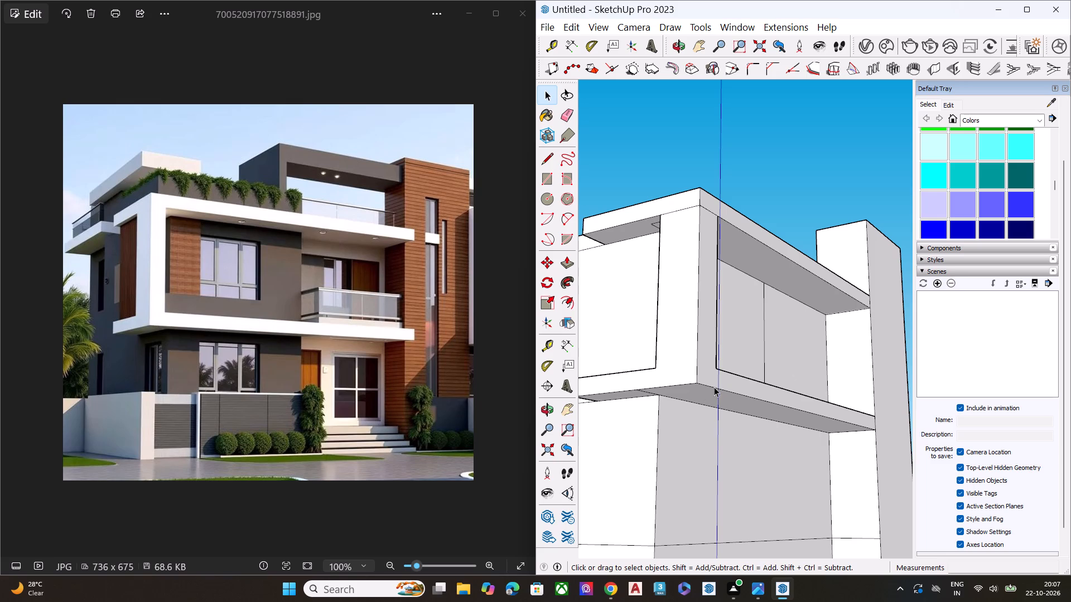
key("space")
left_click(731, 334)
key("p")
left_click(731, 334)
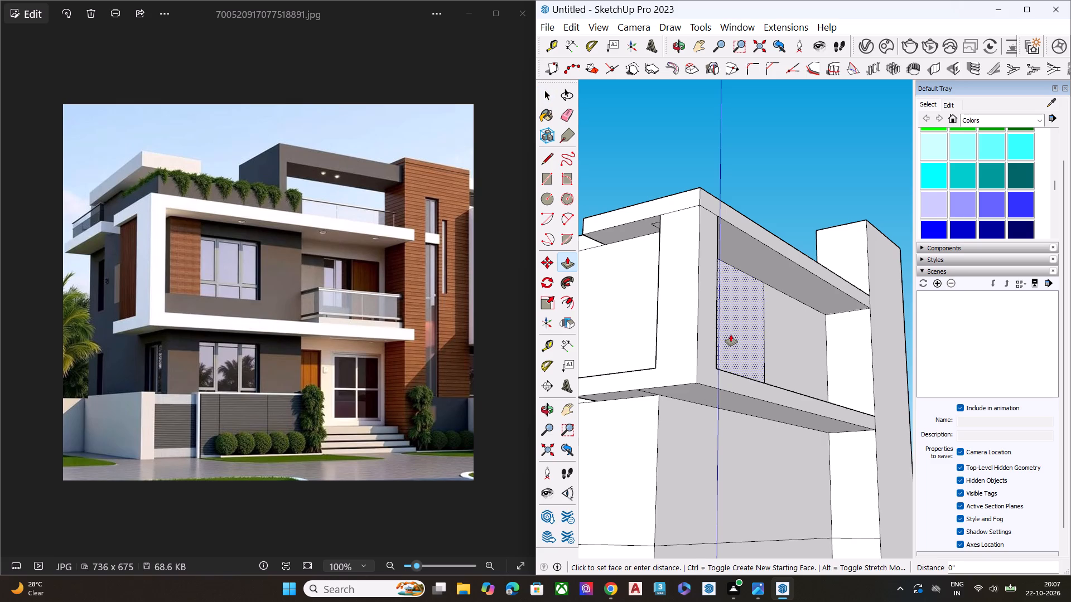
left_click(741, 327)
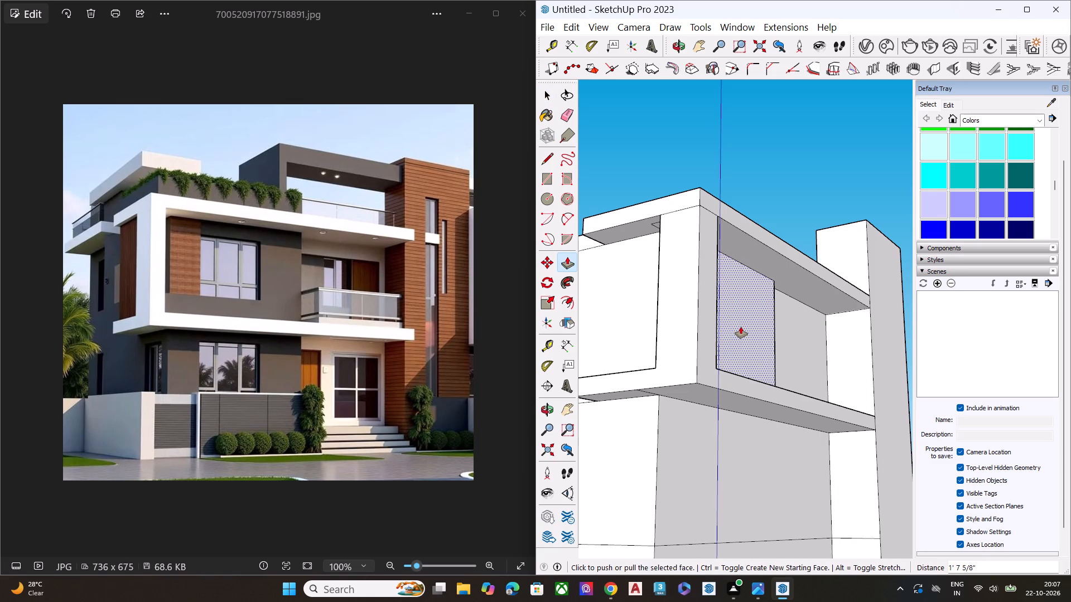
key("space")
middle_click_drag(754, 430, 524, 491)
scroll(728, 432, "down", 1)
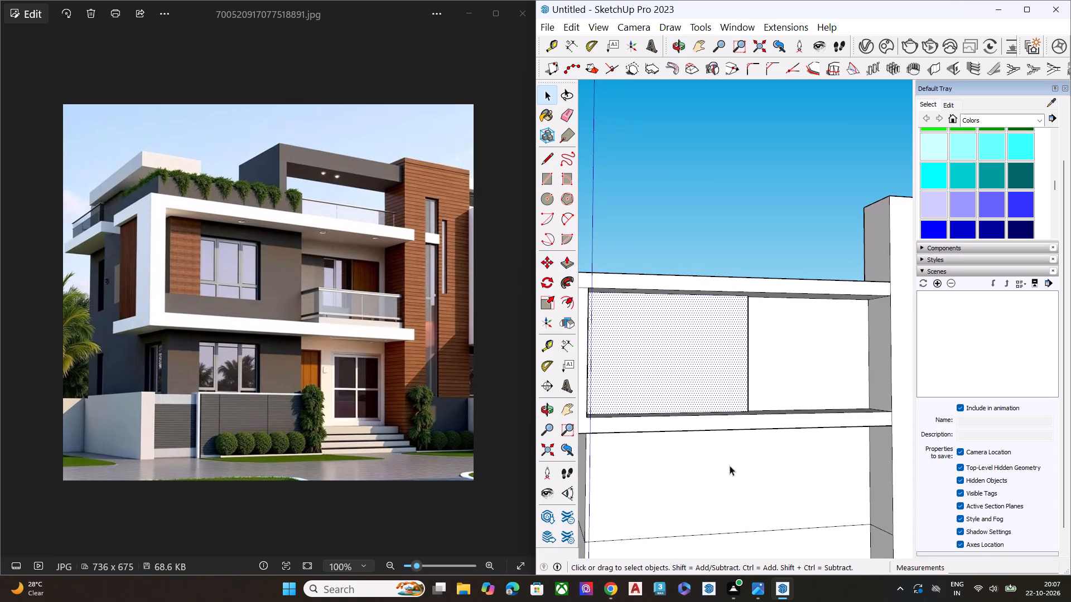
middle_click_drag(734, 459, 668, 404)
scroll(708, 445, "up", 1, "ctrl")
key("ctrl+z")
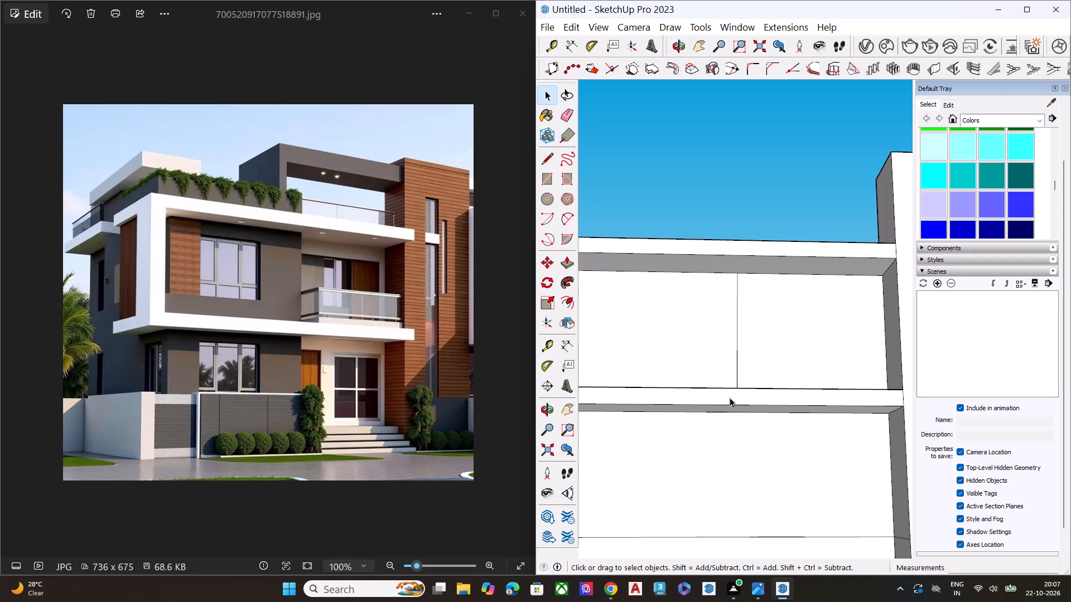
Draw a vertical line on the ground-floor front wall, continuing the upper-storey panel divider straight down to the base seam.
middle_click_drag(748, 358, 759, 445)
key("l")
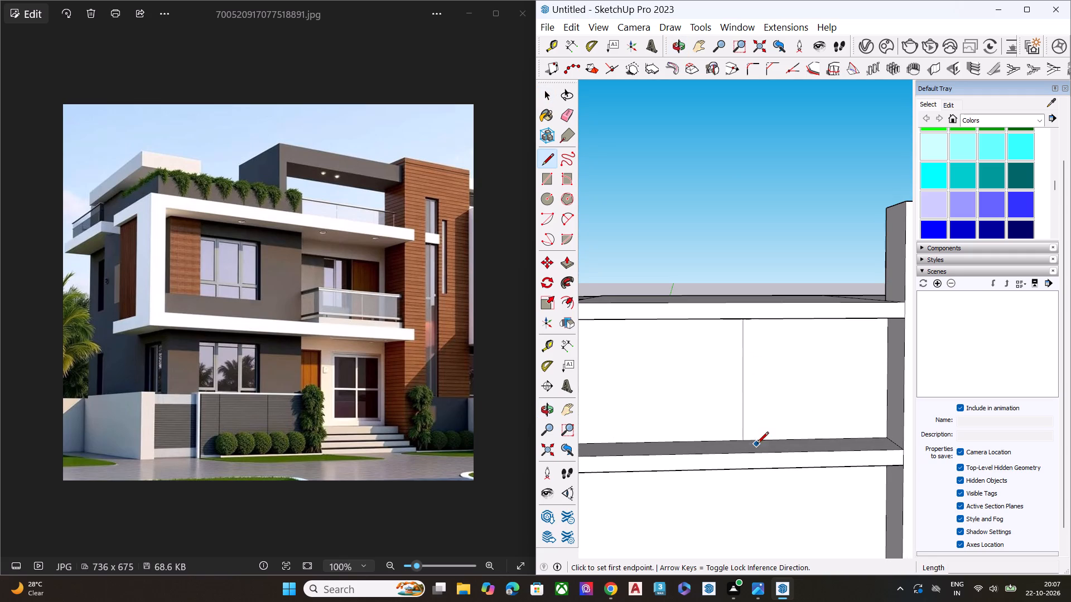
left_click(745, 438)
middle_click_drag(753, 501, 732, 383)
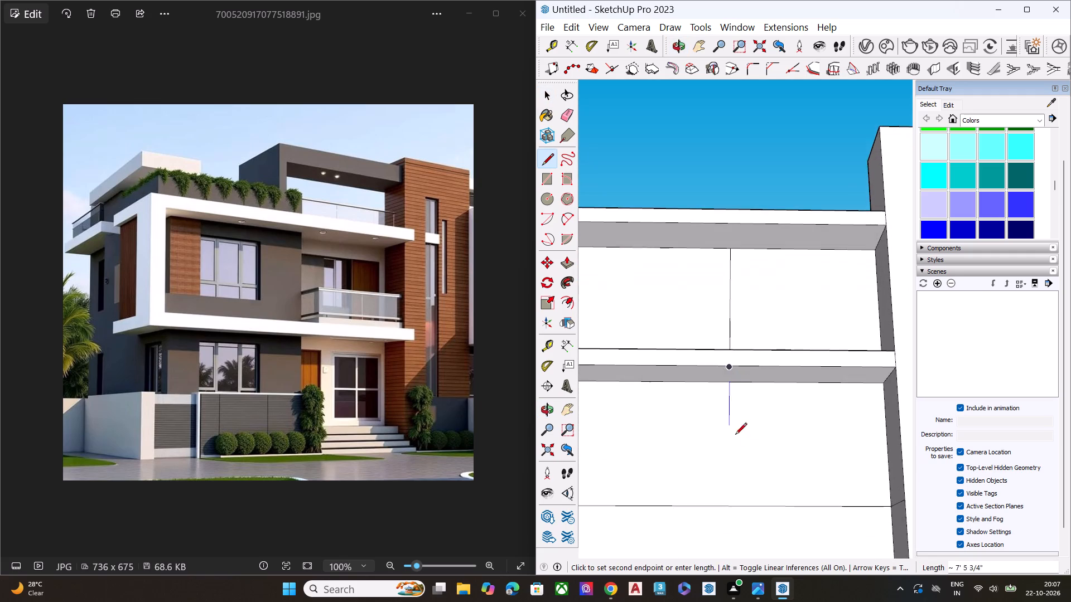
scroll(734, 441, "down", 3)
left_click(733, 492)
key("space")
Pull the upper-storey front wall panel next to the side frame outward about 3' 2 1/2".
middle_click_drag(698, 448, 791, 560)
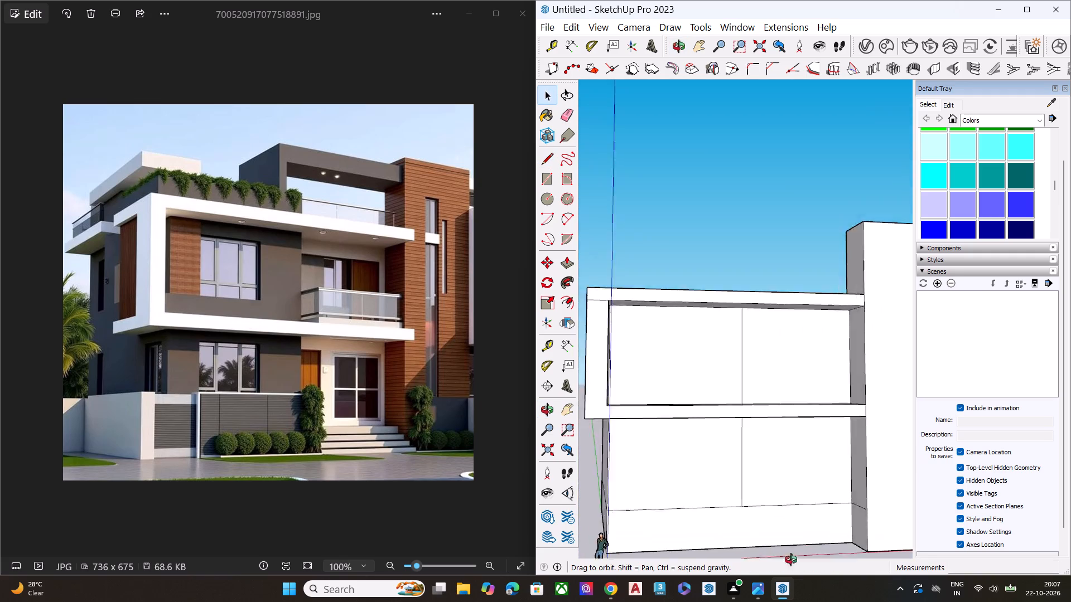
middle_click_drag(791, 560, 905, 582)
left_click(731, 396)
key("p")
left_click(731, 396)
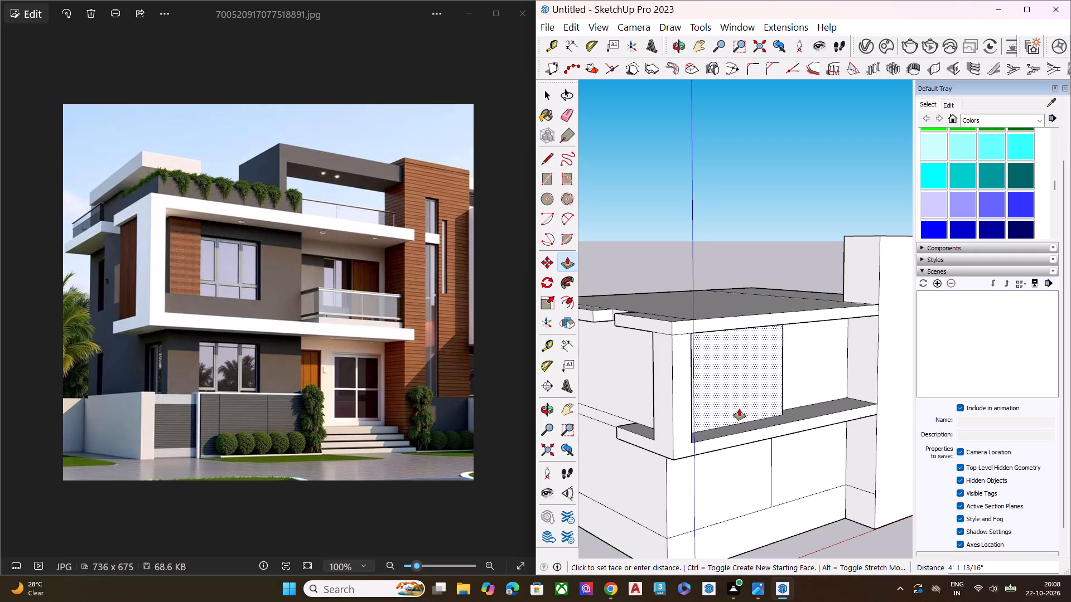
left_click(740, 411)
key("space")
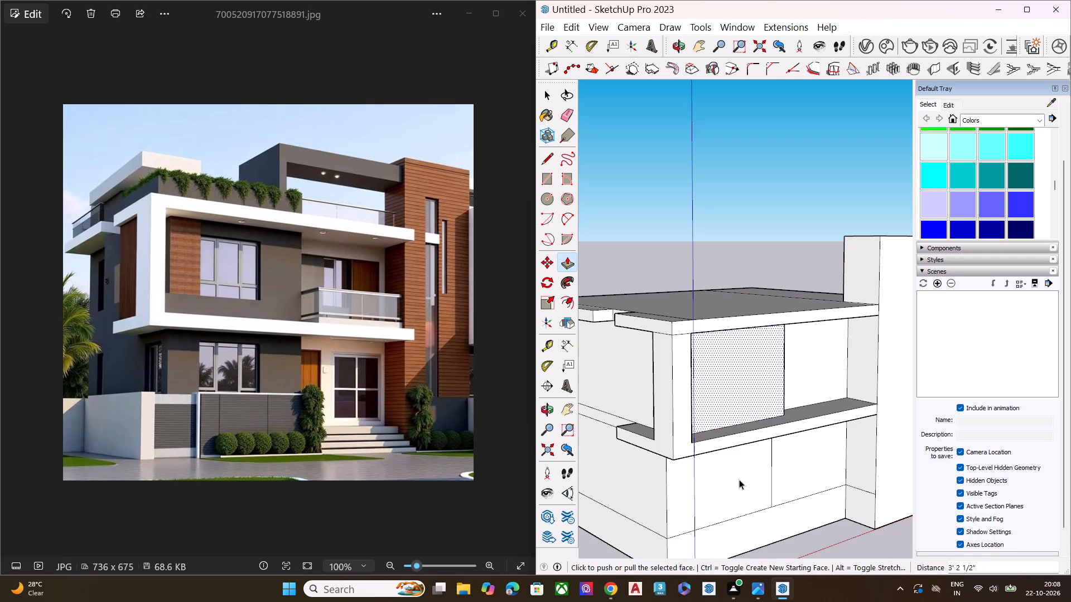
Pull the ground-floor wall panel below it outward 3' 2 1/2", flush with the projecting upper panel.
left_click(739, 479)
key("p")
left_click(741, 474)
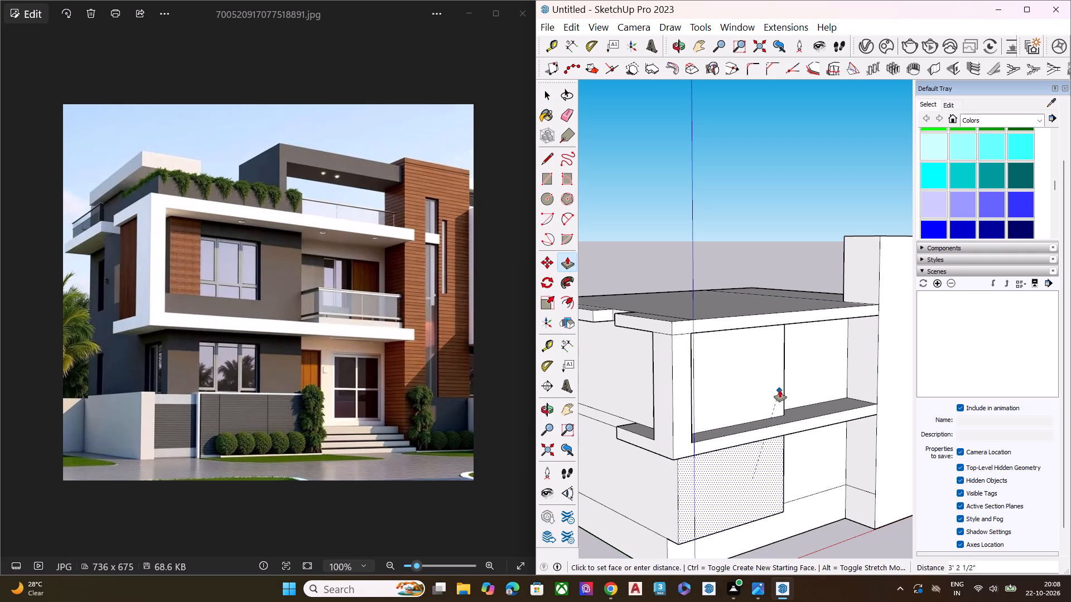
left_click(783, 387)
key("space")
Examine the two projecting front wall panels from the building corner and the front.
middle_click_drag(775, 458, 789, 371)
scroll(775, 450, "down", 1)
scroll(788, 378, "up", 1)
scroll(696, 412, "down", 8)
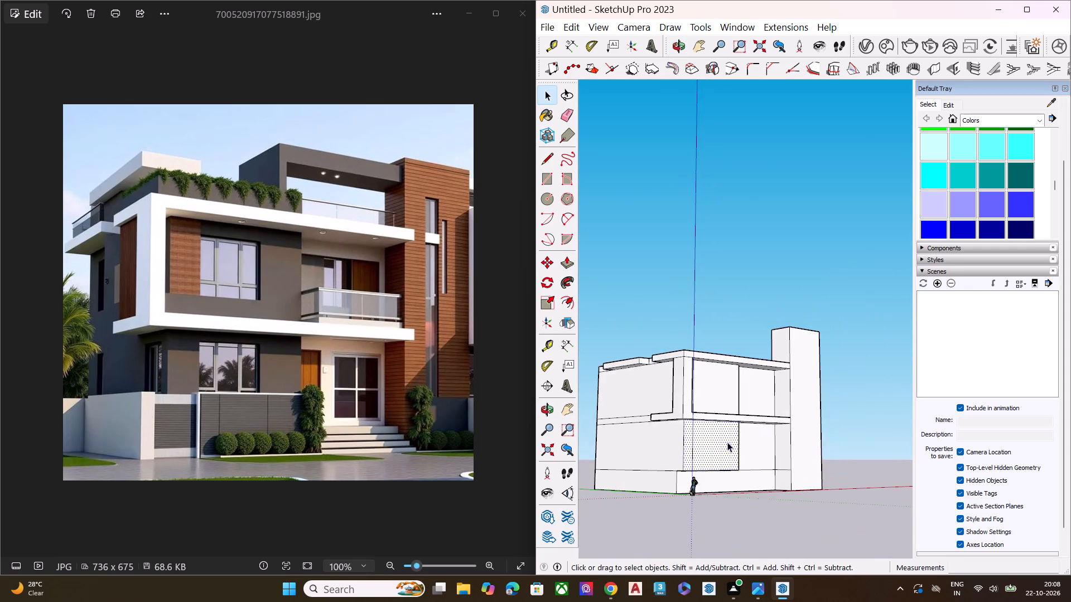
middle_click_drag(729, 442, 686, 494)
scroll(686, 494, "up", 7)
scroll(789, 463, "up", 1)
middle_click_drag(774, 463, 535, 473)
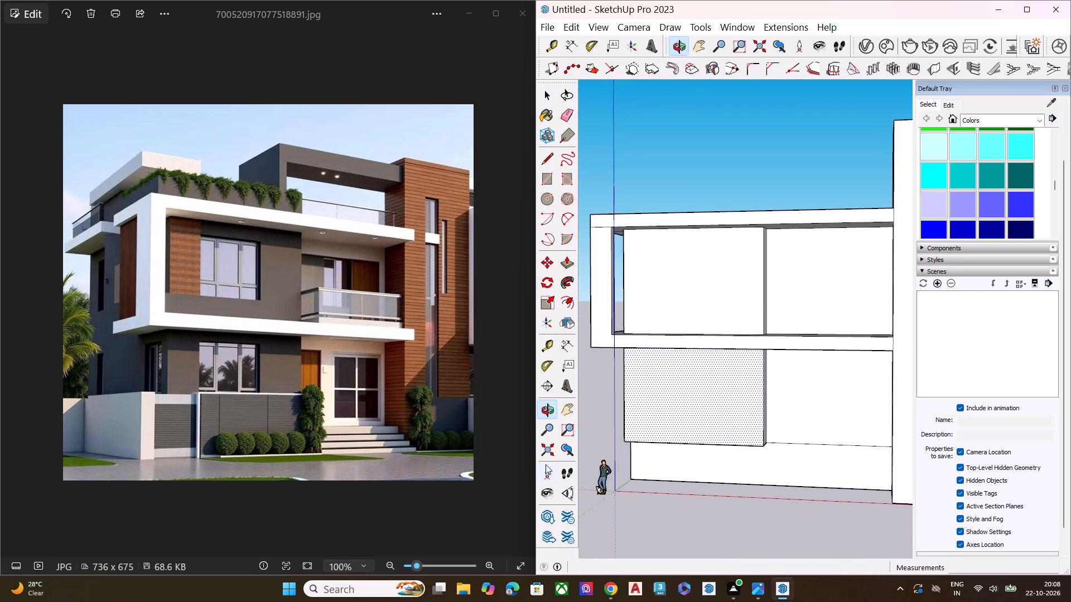
scroll(752, 428, "down", 8)
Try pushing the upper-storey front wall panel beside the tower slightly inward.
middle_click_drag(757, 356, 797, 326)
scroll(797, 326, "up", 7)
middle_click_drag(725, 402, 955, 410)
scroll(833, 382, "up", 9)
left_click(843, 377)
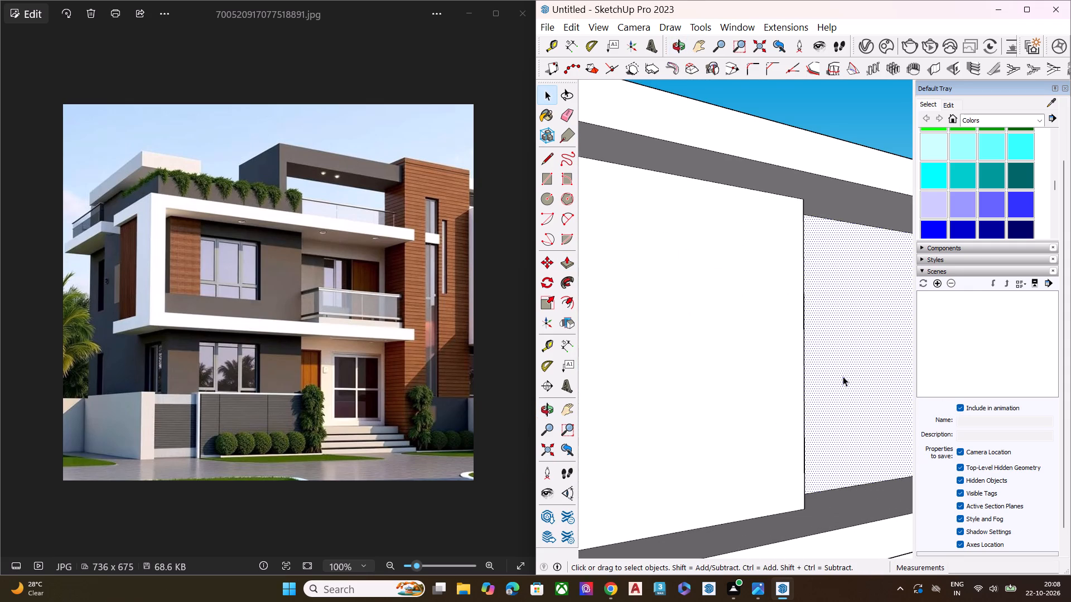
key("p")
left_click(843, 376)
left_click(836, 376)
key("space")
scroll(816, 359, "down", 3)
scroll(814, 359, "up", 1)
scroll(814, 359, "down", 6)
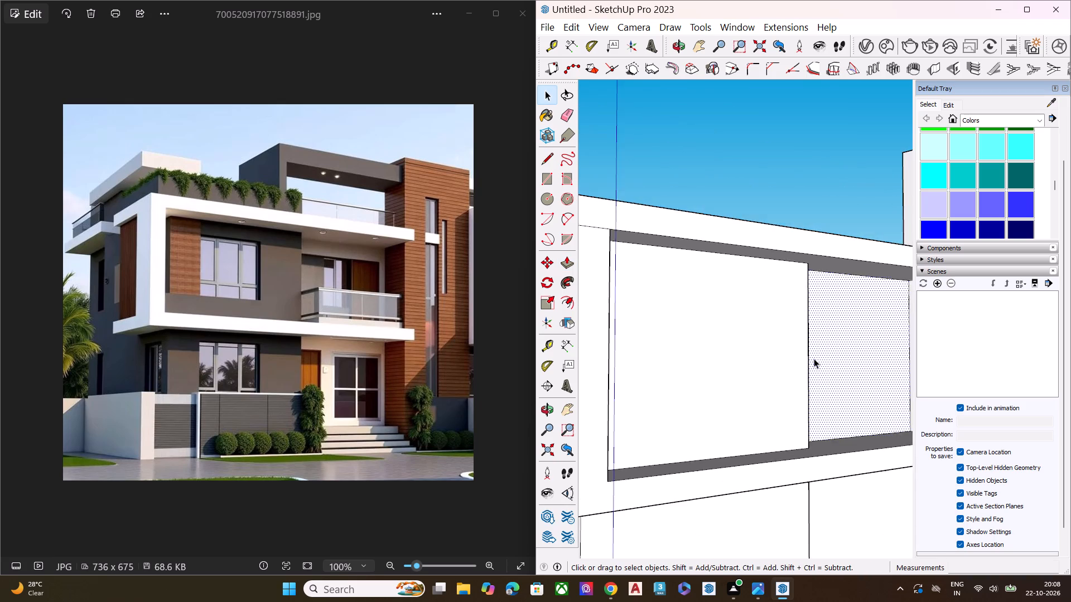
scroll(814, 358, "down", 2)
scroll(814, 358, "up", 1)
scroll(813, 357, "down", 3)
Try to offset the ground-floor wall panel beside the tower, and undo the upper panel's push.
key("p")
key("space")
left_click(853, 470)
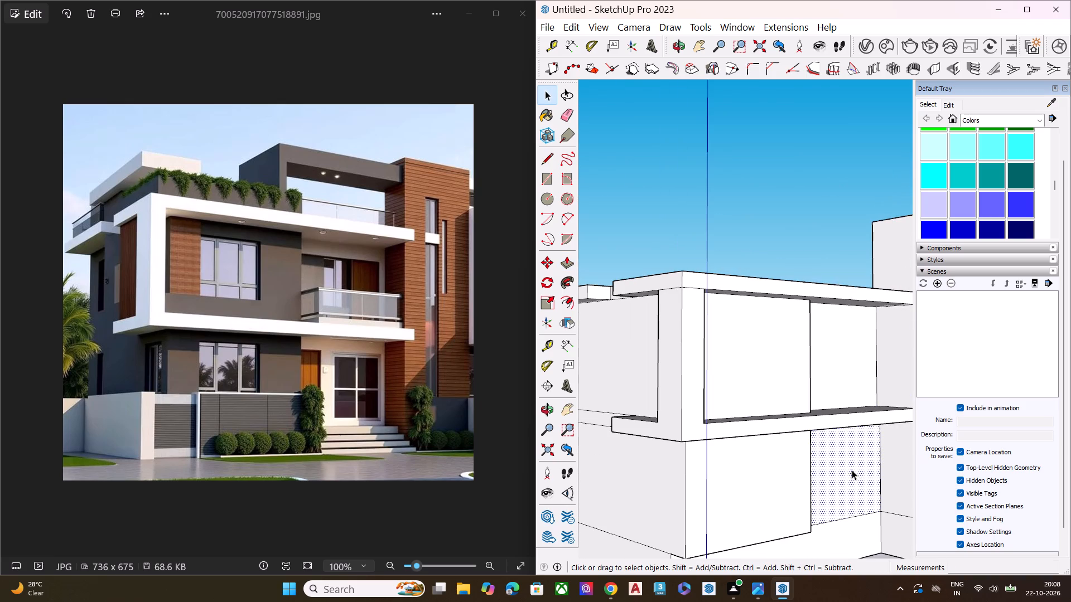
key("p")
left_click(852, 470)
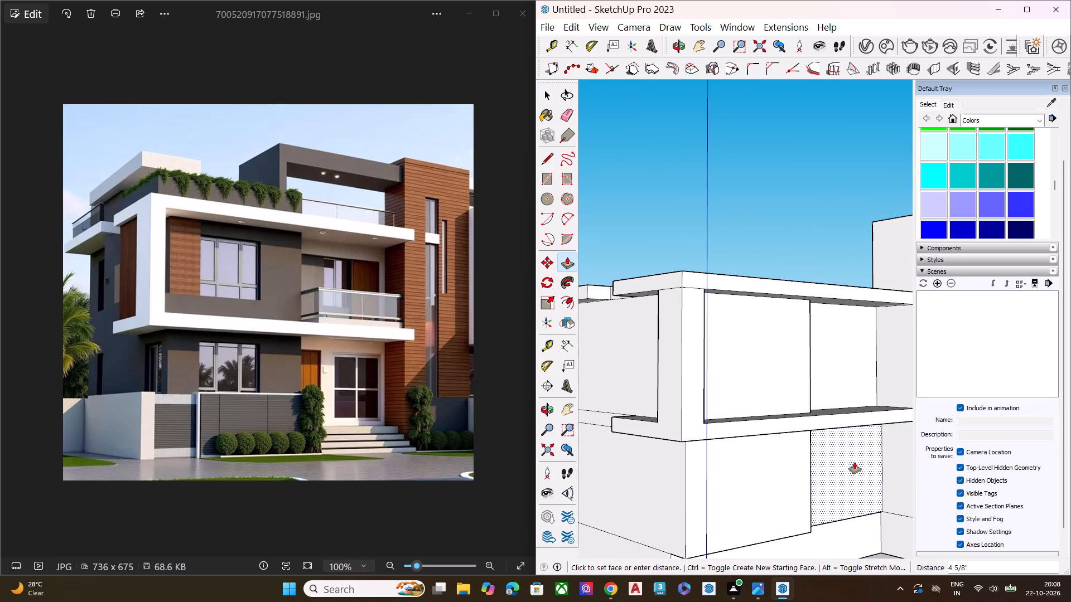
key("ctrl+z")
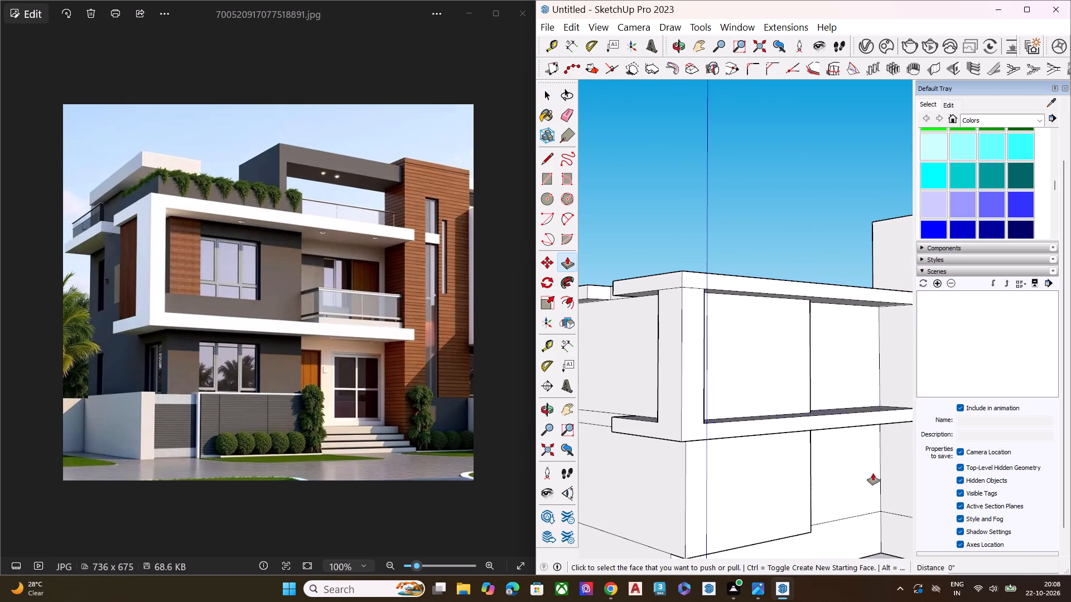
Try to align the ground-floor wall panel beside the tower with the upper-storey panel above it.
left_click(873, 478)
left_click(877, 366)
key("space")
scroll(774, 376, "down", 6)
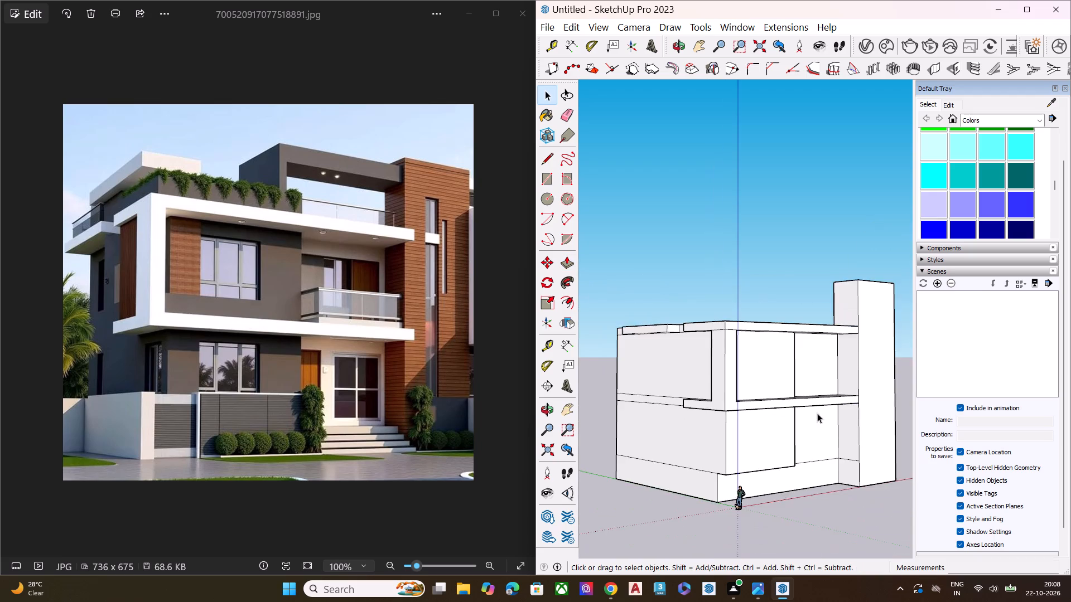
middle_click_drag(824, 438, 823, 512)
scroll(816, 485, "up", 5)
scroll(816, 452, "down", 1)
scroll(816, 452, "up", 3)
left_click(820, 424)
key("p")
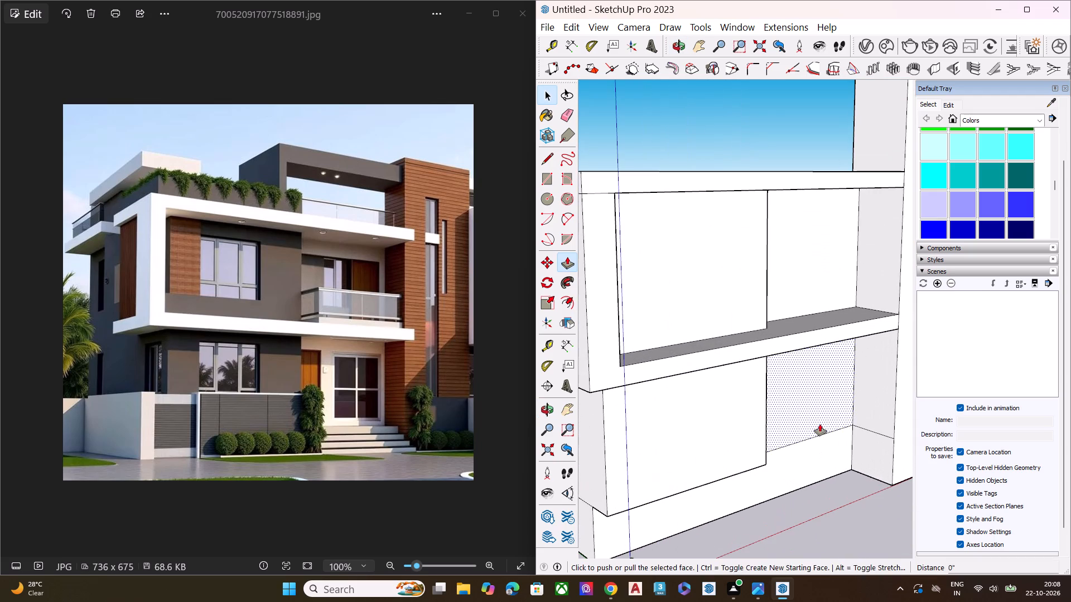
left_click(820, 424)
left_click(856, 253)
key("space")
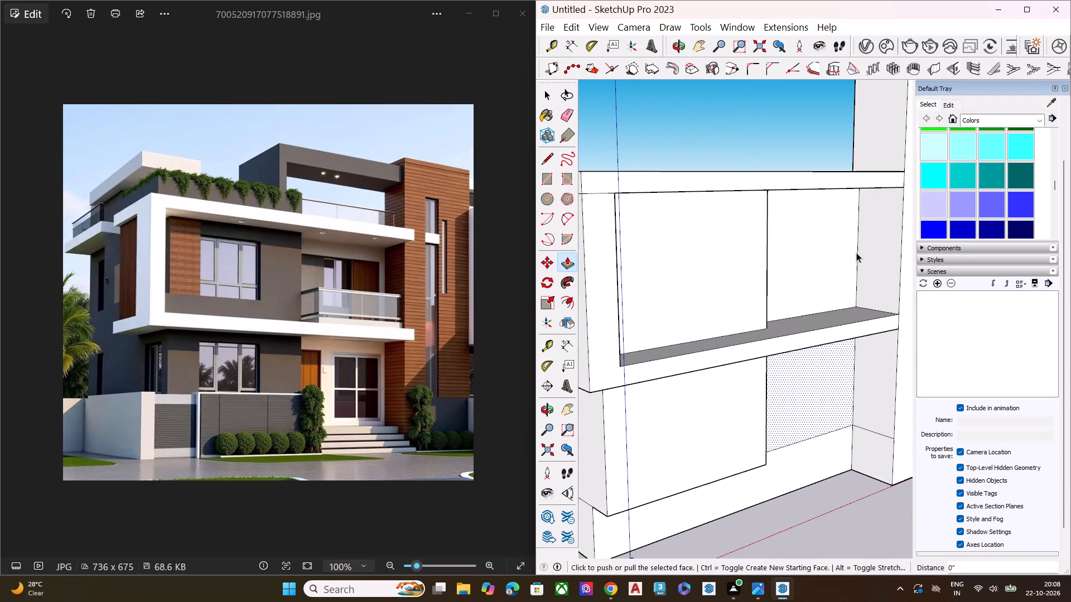
Push the upper-storey front wall panel beside the tower inward about 2' 3".
left_click(834, 268)
key("p")
left_click(834, 268)
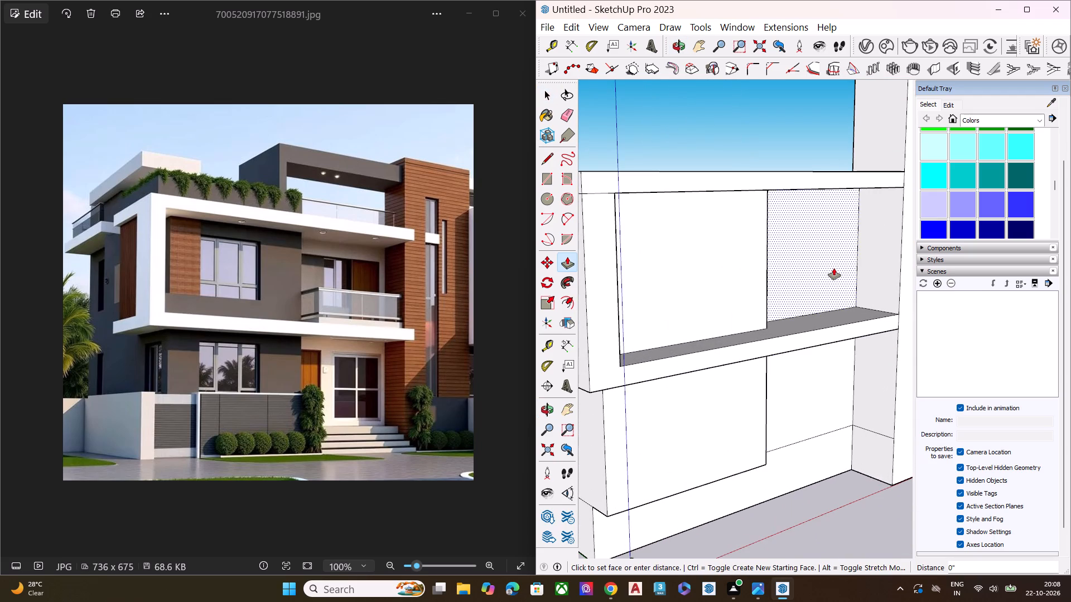
left_click(834, 268)
left_click(821, 277)
key("space")
Push the ground-floor wall panel beside the tower inward 2' 3", aligned with the recessed upper panel.
left_click(834, 383)
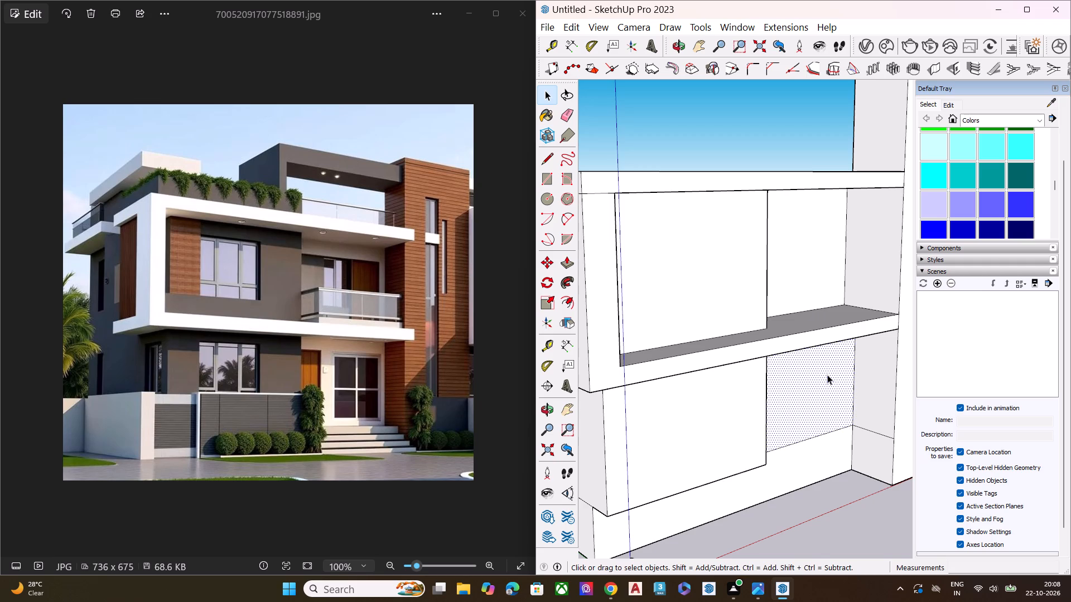
key("p")
left_click(834, 370)
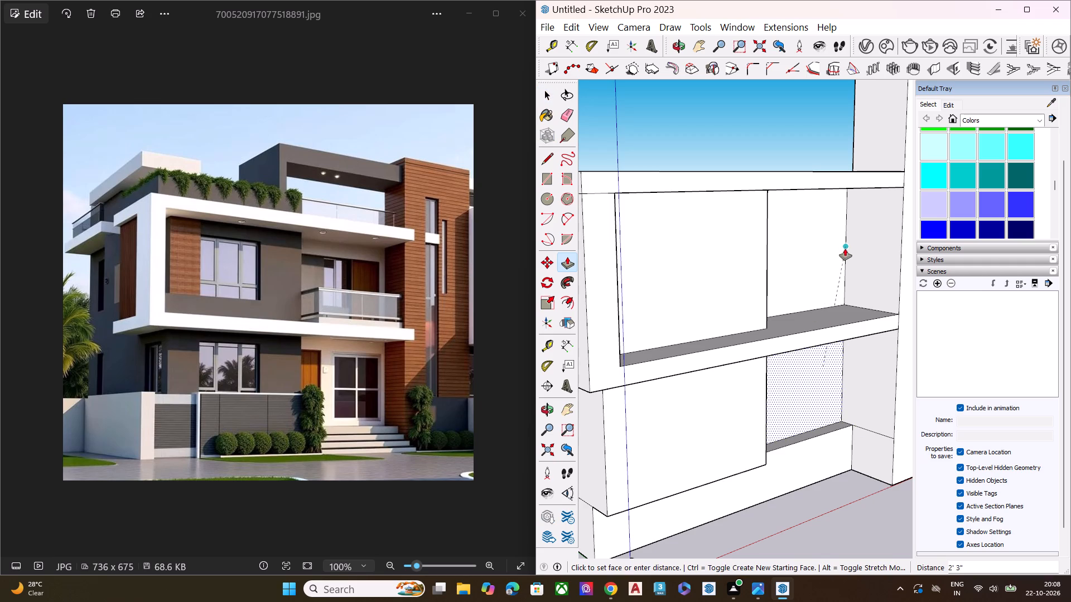
left_click(846, 248)
key("space")
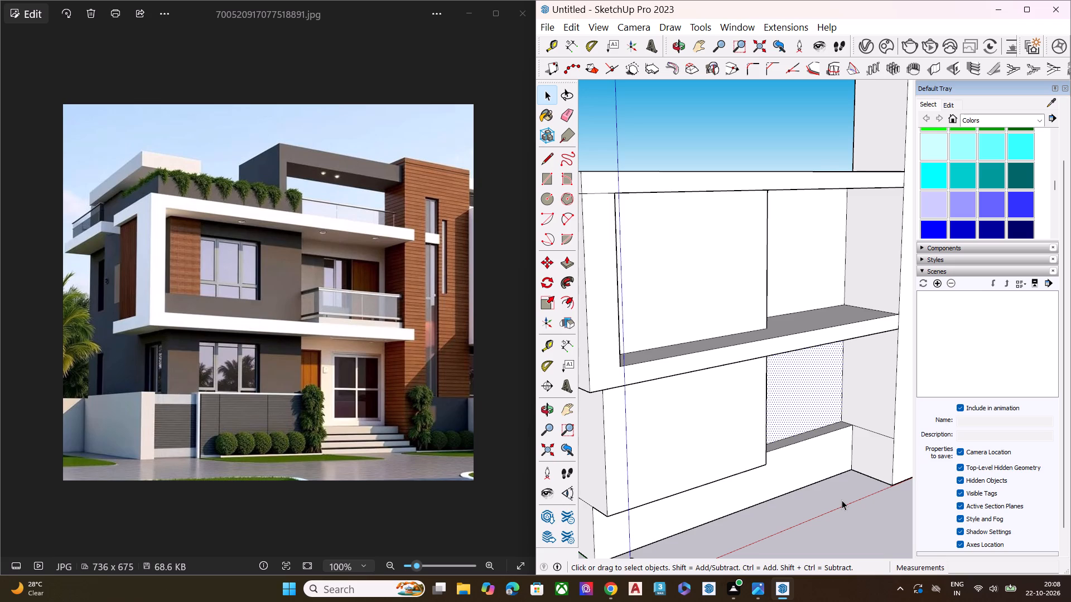
Examine the stepped front wall panels and the recess beside the tower from afar, from below and from above.
scroll(669, 370, "down", 4)
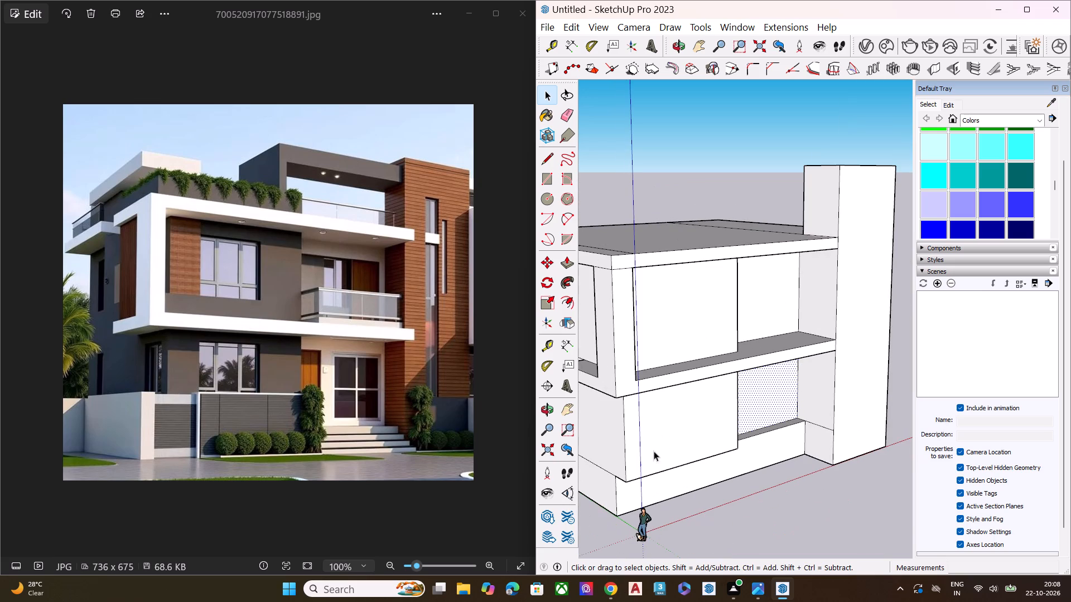
scroll(722, 323, "down", 9)
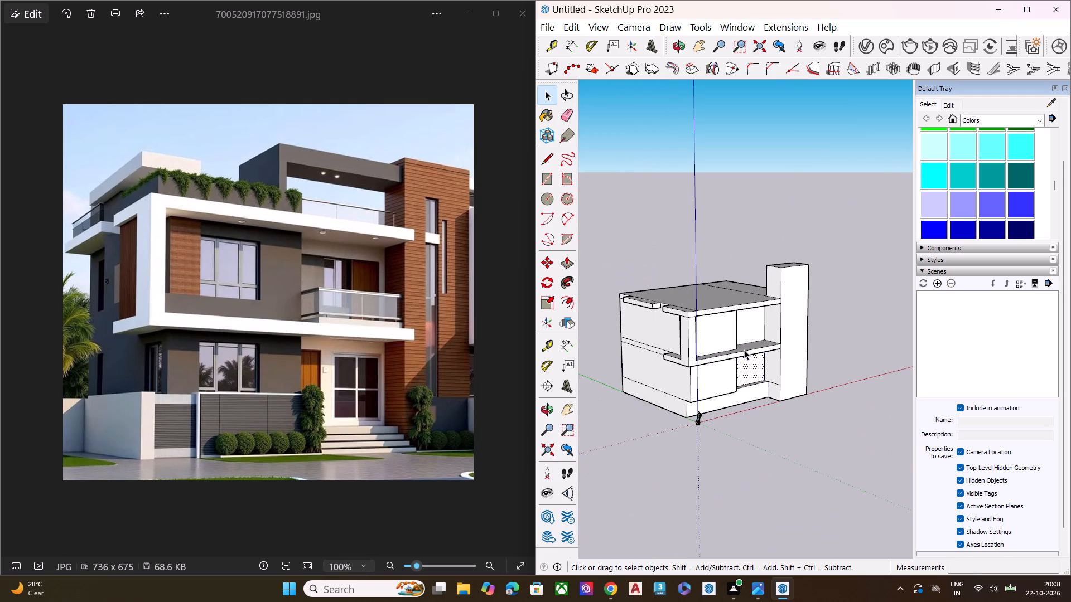
scroll(777, 292, "down", 6)
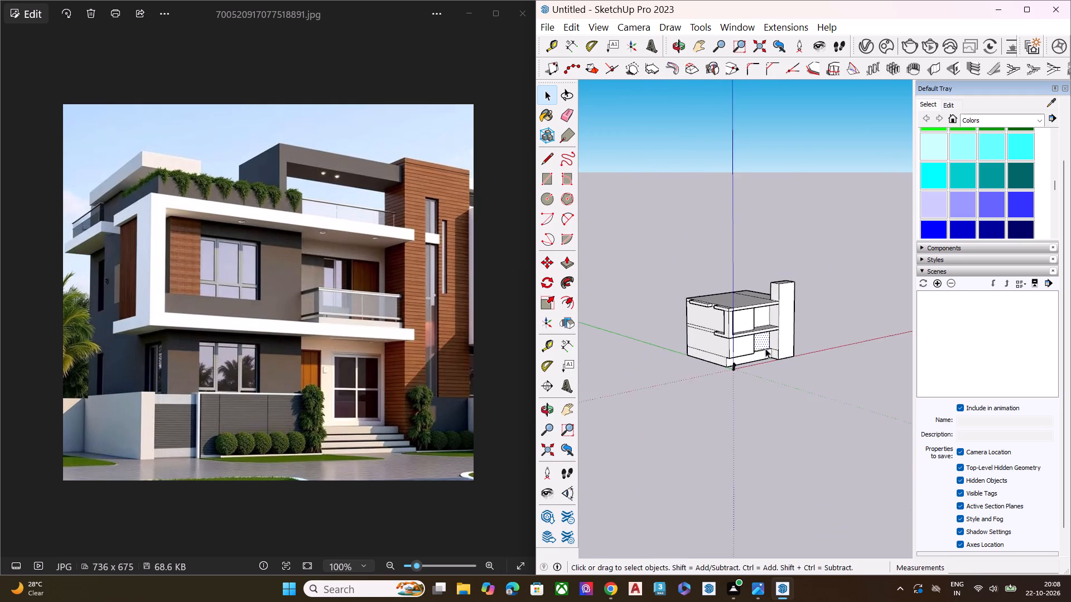
middle_click_drag(750, 337, 762, 265)
scroll(762, 265, "up", 12)
middle_click_drag(752, 467, 744, 365)
scroll(743, 365, "up", 4)
scroll(744, 365, "down", 2)
scroll(744, 365, "up", 5)
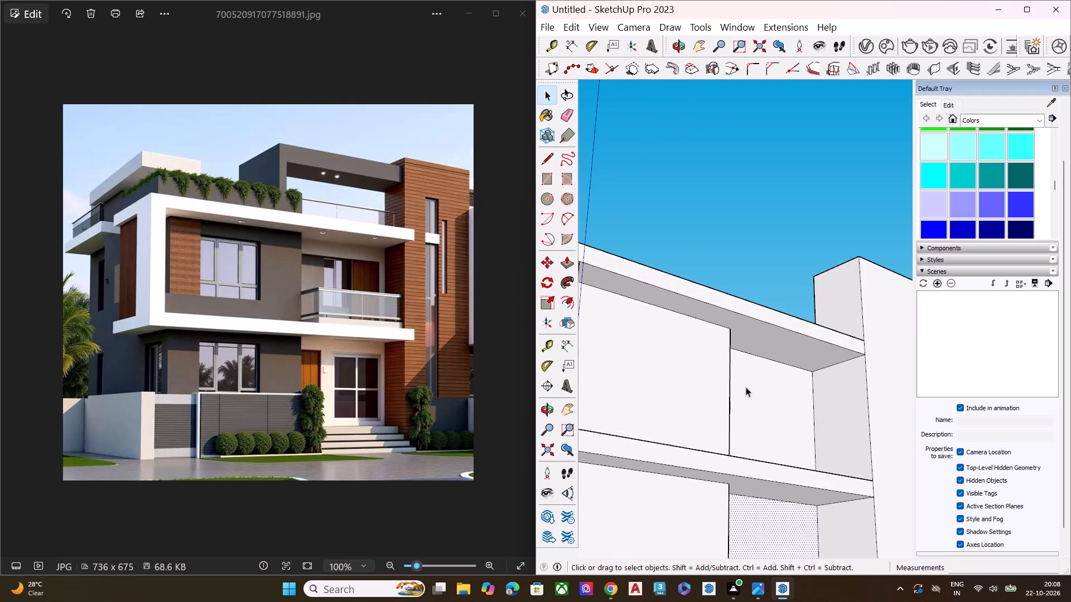
scroll(793, 394, "up", 4)
scroll(696, 319, "down", 9)
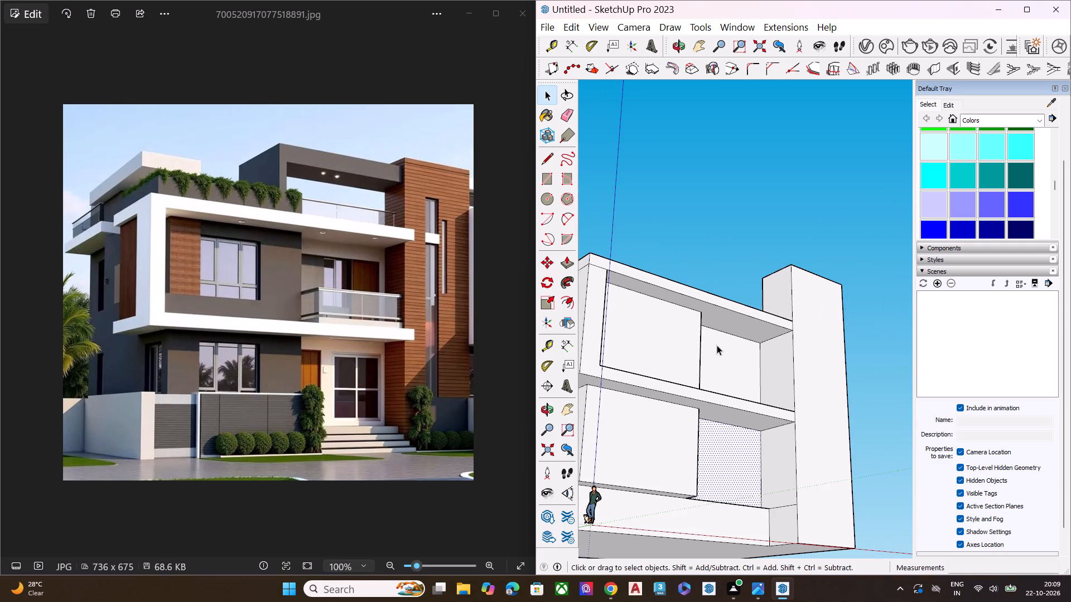
middle_click_drag(717, 347, 725, 563)
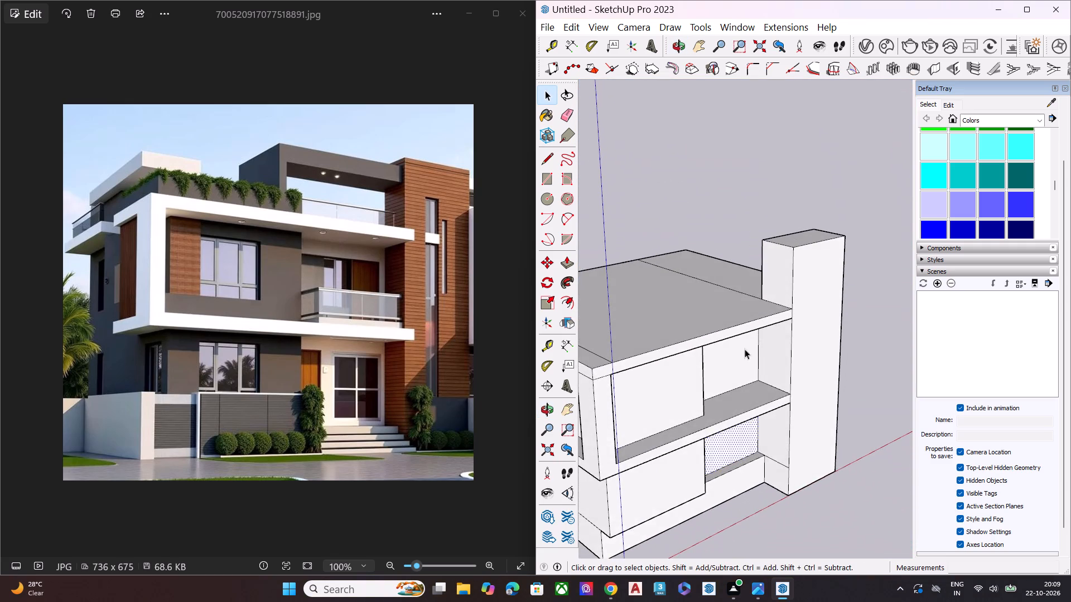
Pull the front edge of the balcony floor slab outward about 3' 3", past the tower's front face.
scroll(769, 317, "up", 8)
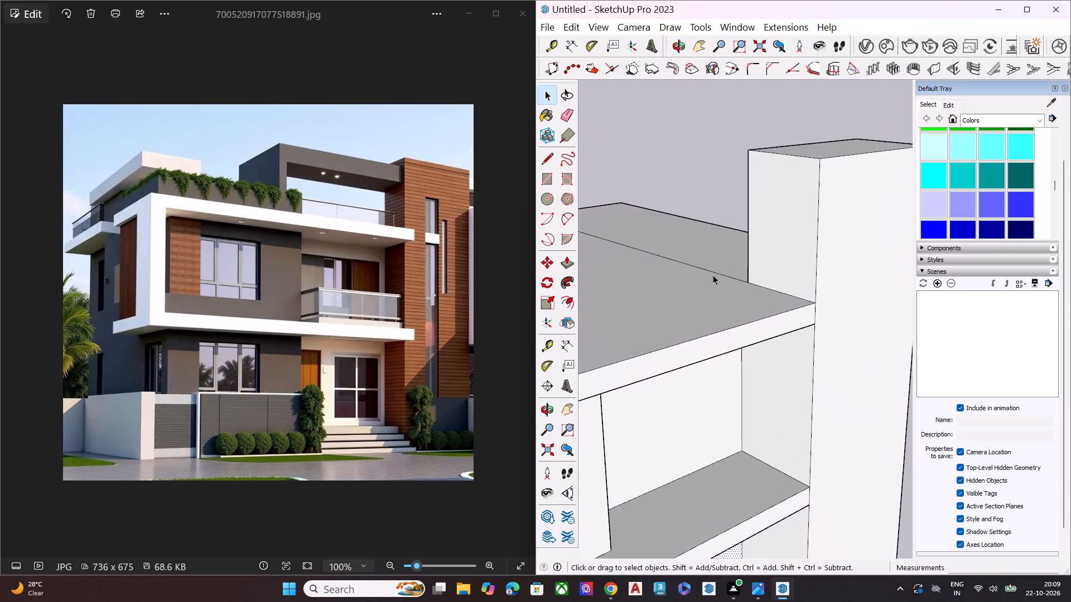
scroll(713, 275, "down", 5)
scroll(754, 431, "up", 6)
left_click(760, 407)
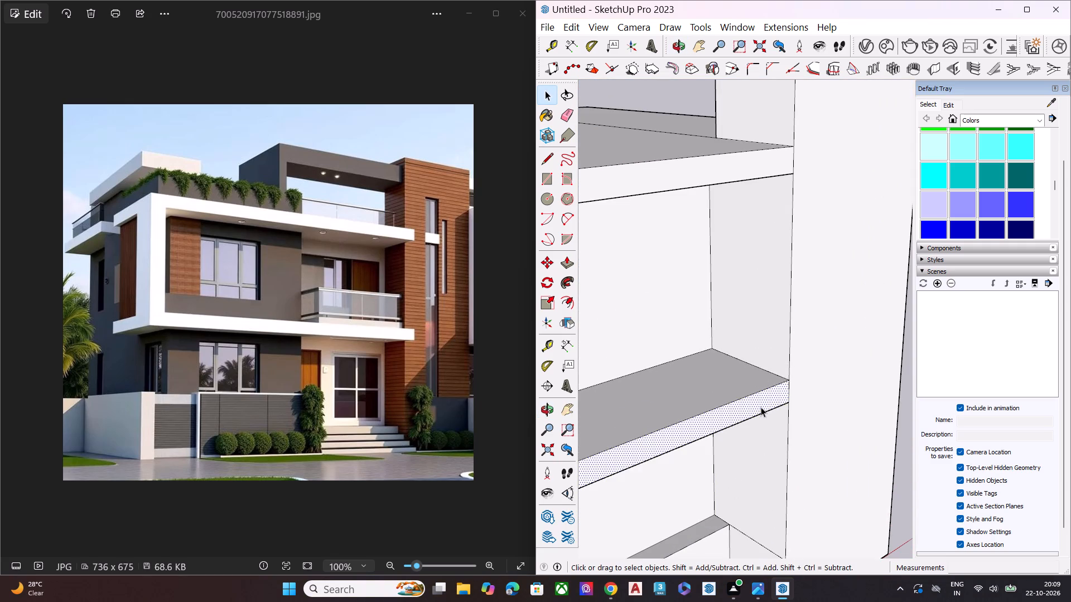
key("p")
left_click(761, 407)
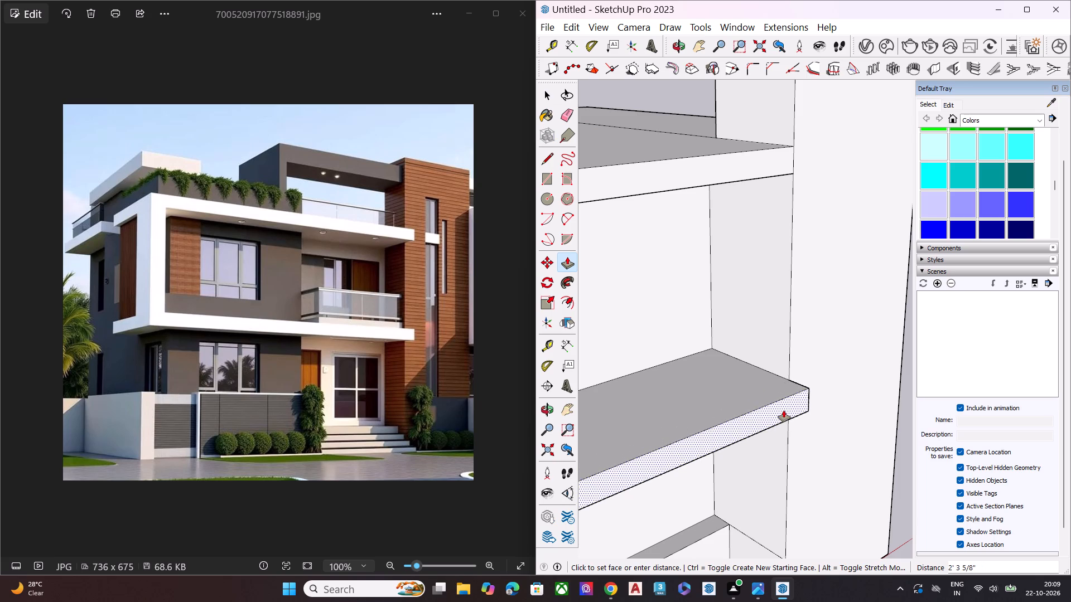
left_click(792, 417)
key("space")
Pull the roof slab's front edge outward about 3' 3", aligned with the extended balcony slab.
scroll(771, 436, "down", 6)
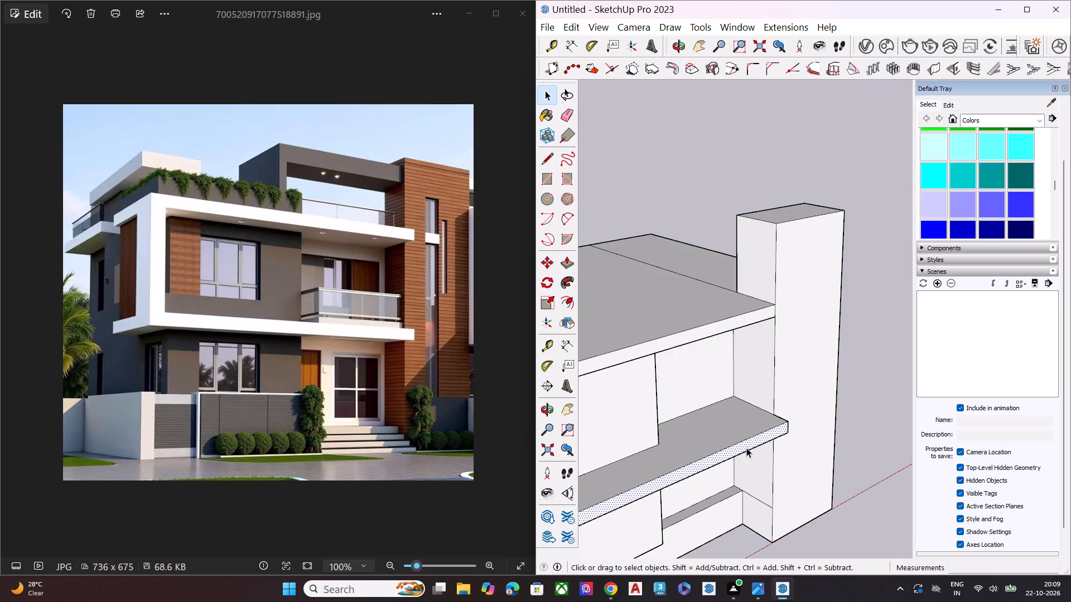
scroll(746, 448, "down", 1)
scroll(770, 301, "up", 5)
left_click(770, 324)
key("p")
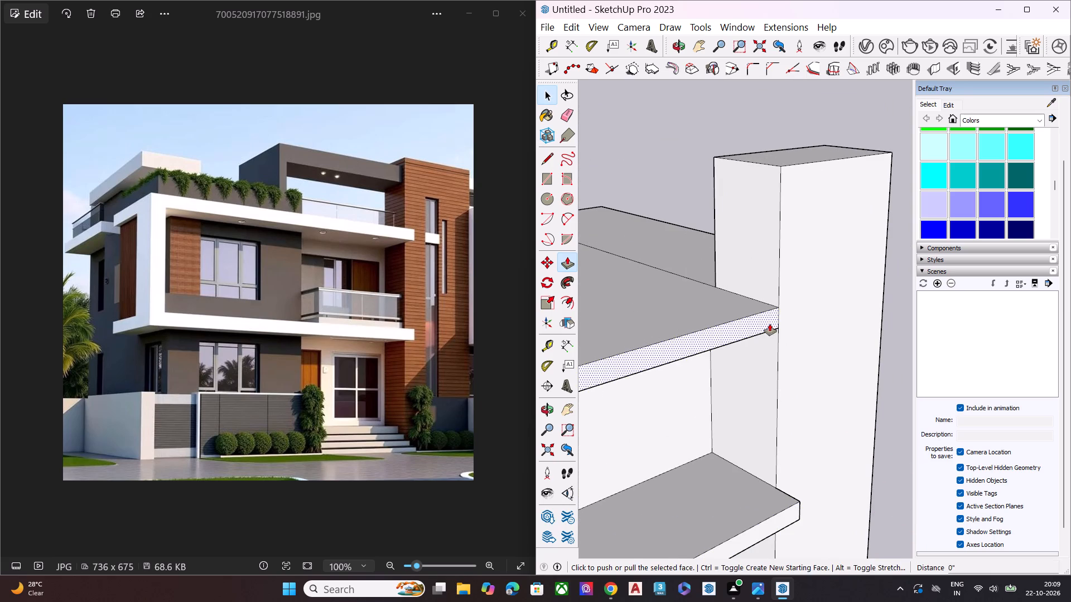
left_click(767, 322)
left_click(788, 505)
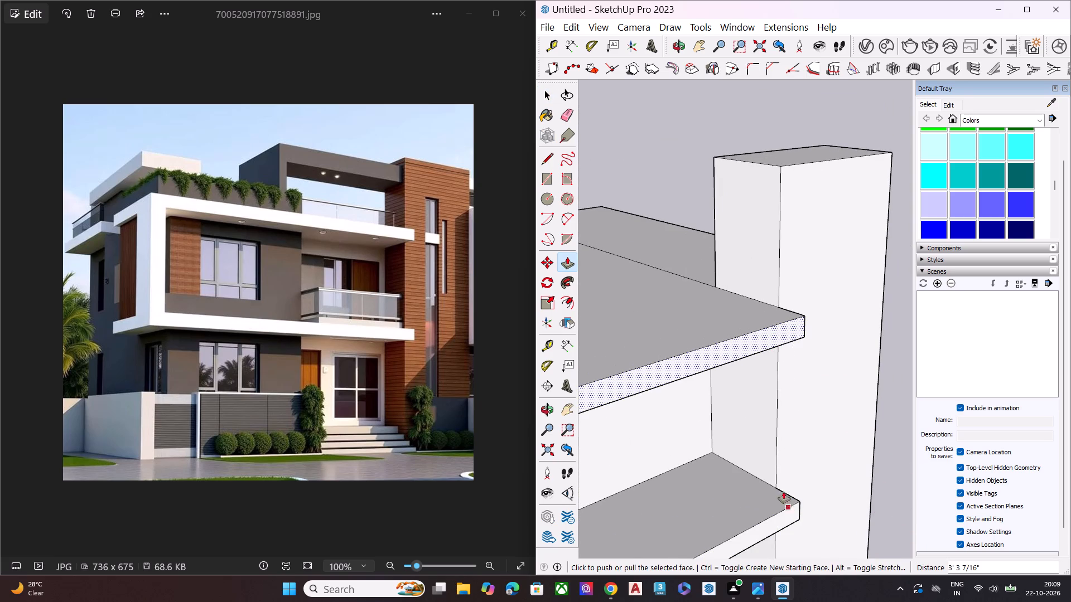
key("space")
Examine the extended roof and balcony slabs against the tower from above and from the front.
scroll(763, 405, "down", 6)
scroll(763, 405, "up", 1)
scroll(763, 405, "down", 3)
middle_click_drag(781, 424, 542, 475)
scroll(647, 315, "up", 6)
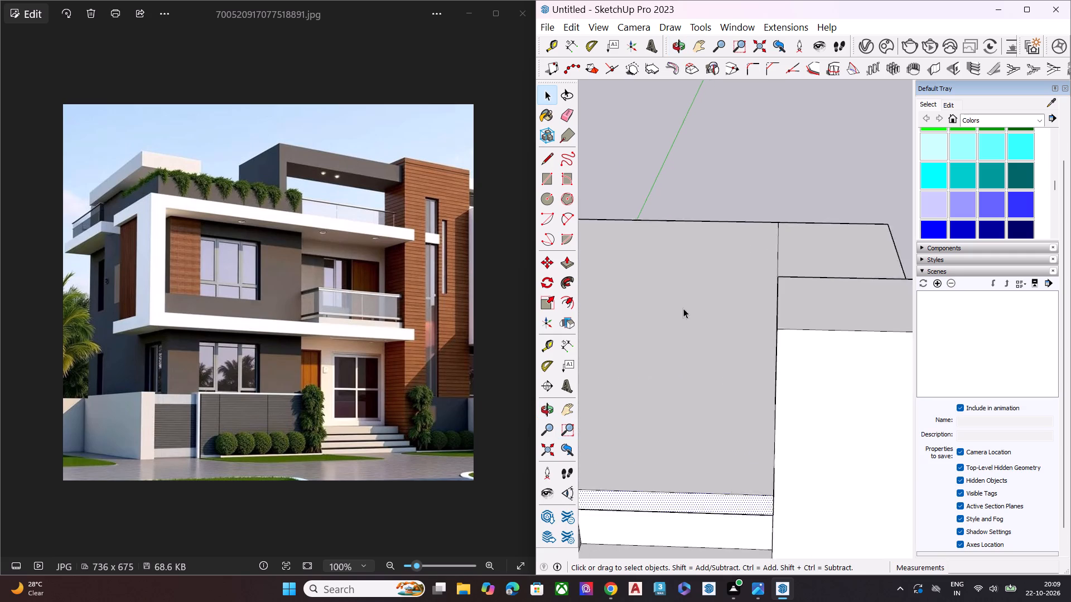
scroll(683, 308, "up", 2)
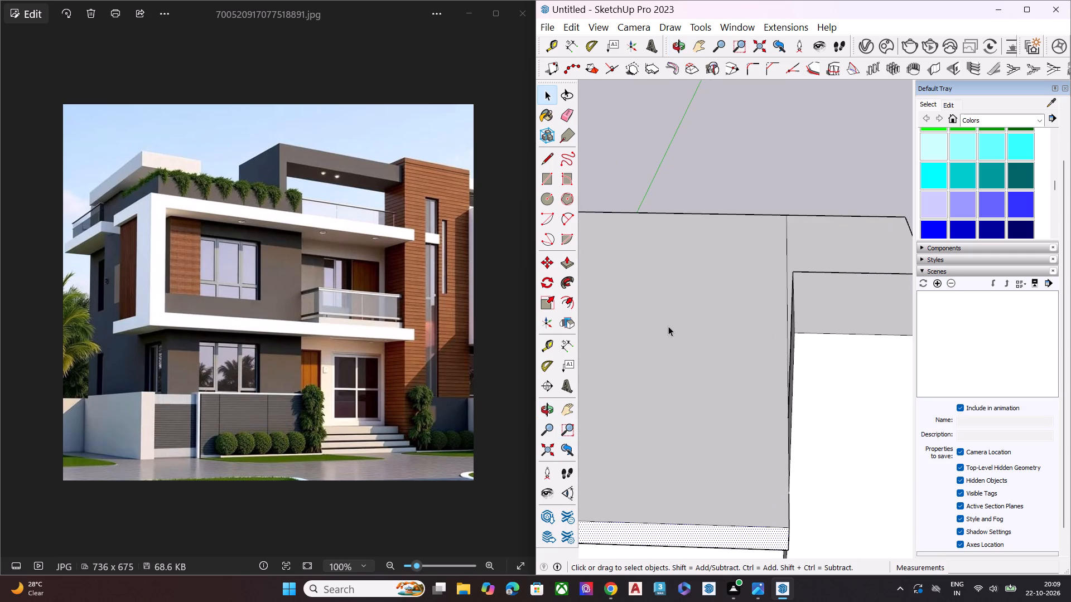
scroll(666, 277, "down", 8)
key("space")
left_click(848, 283)
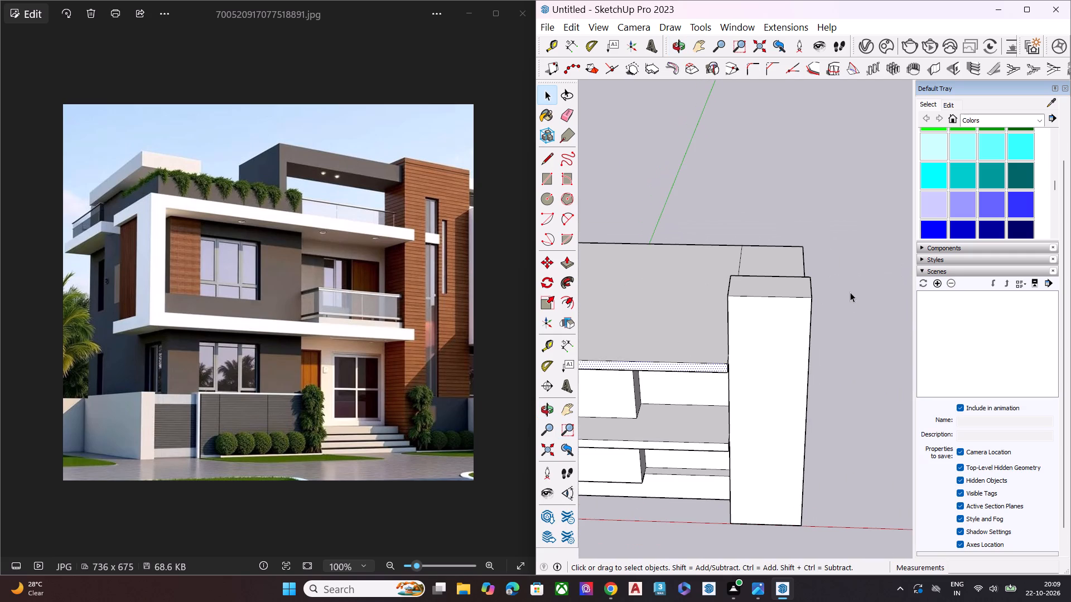
scroll(859, 313, "down", 8)
middle_click_drag(679, 386, 831, 264)
scroll(796, 314, "up", 4)
scroll(781, 322, "down", 1)
scroll(775, 324, "up", 5)
middle_click_drag(747, 382, 703, 372)
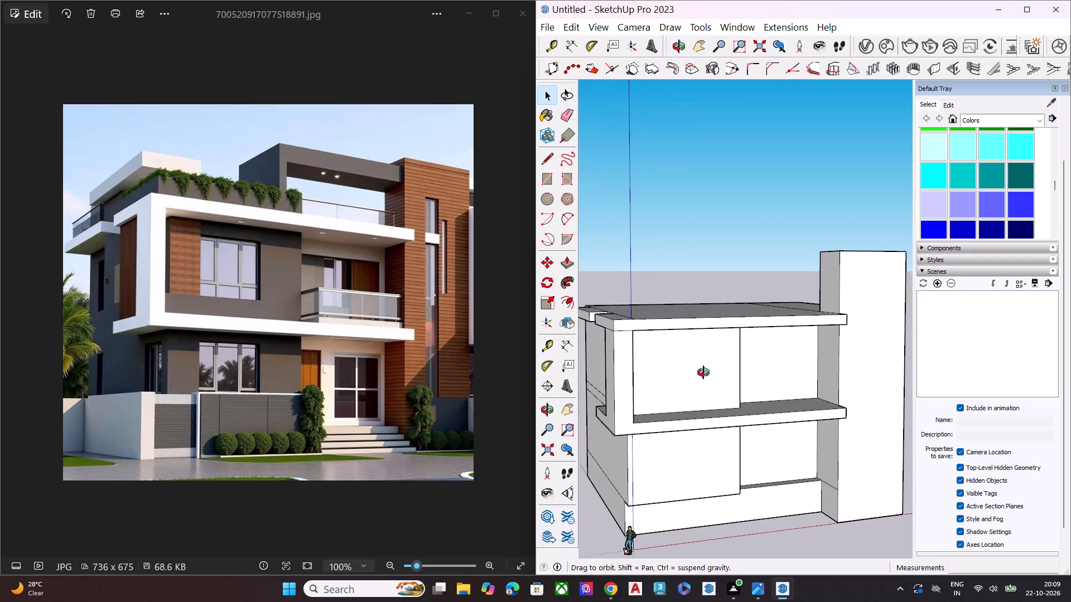
middle_click_drag(703, 372, 664, 363)
middle_click_drag(780, 357, 723, 328)
Outline the balcony opening on the recessed upper wall with a horizontal line below the ceiling and a vertical line down to the slab near the tower.
scroll(733, 331, "up", 3)
scroll(748, 336, "down", 1)
scroll(750, 341, "up", 6)
scroll(750, 342, "down", 1)
scroll(750, 343, "up", 3)
middle_click_drag(757, 363, 696, 366)
scroll(756, 363, "up", 1)
key("l")
left_click(688, 324)
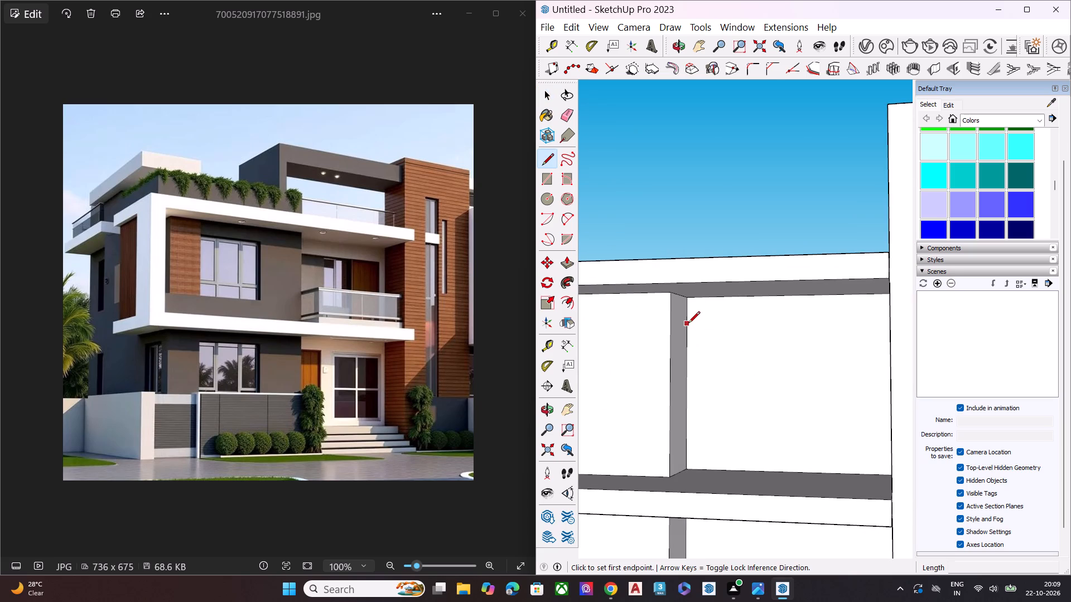
scroll(688, 324, "down", 5)
middle_click_drag(688, 323, 858, 312)
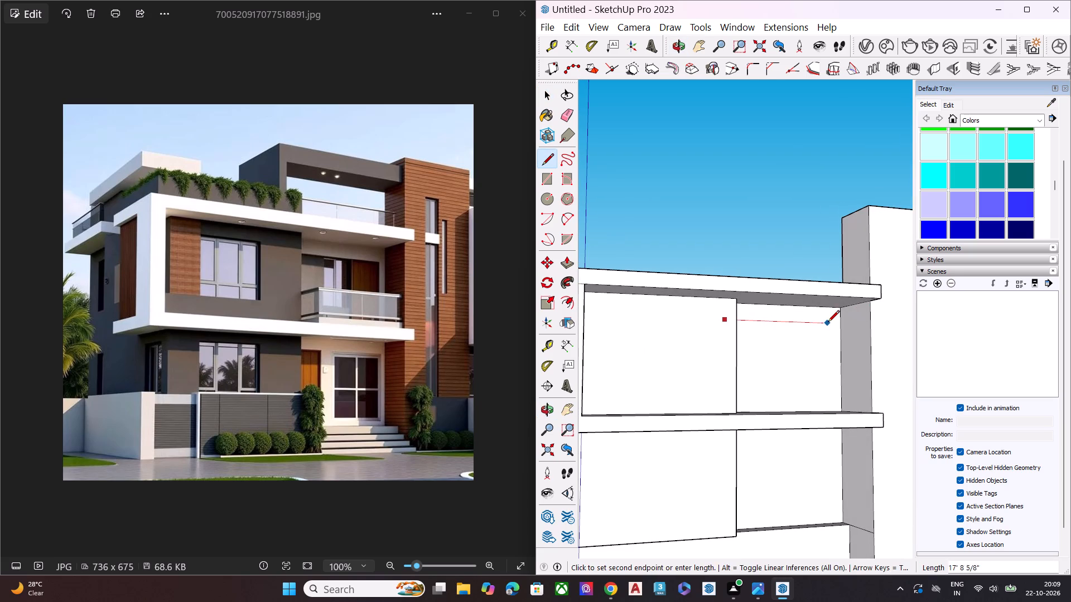
scroll(828, 323, "up", 5)
left_click(837, 320)
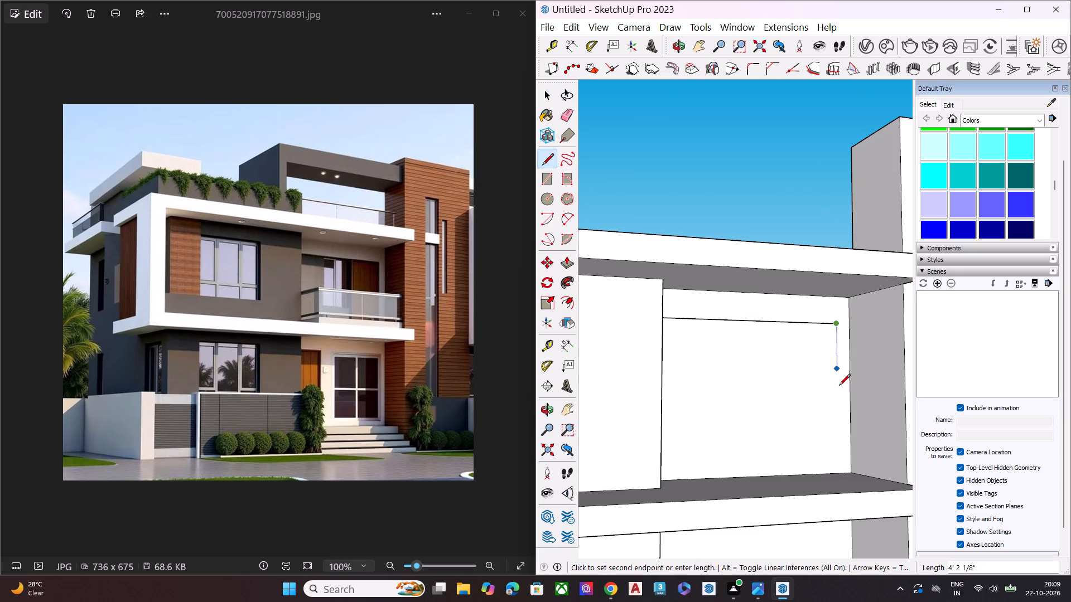
left_click(843, 473)
key("space")
Pull the front face of the base wall outward to align with the edge of the projecting ground-floor wall panel.
scroll(739, 310, "down", 7)
middle_click_drag(751, 364, 734, 313)
scroll(722, 288, "down", 9)
middle_click_drag(747, 423, 840, 601)
scroll(752, 455, "up", 4)
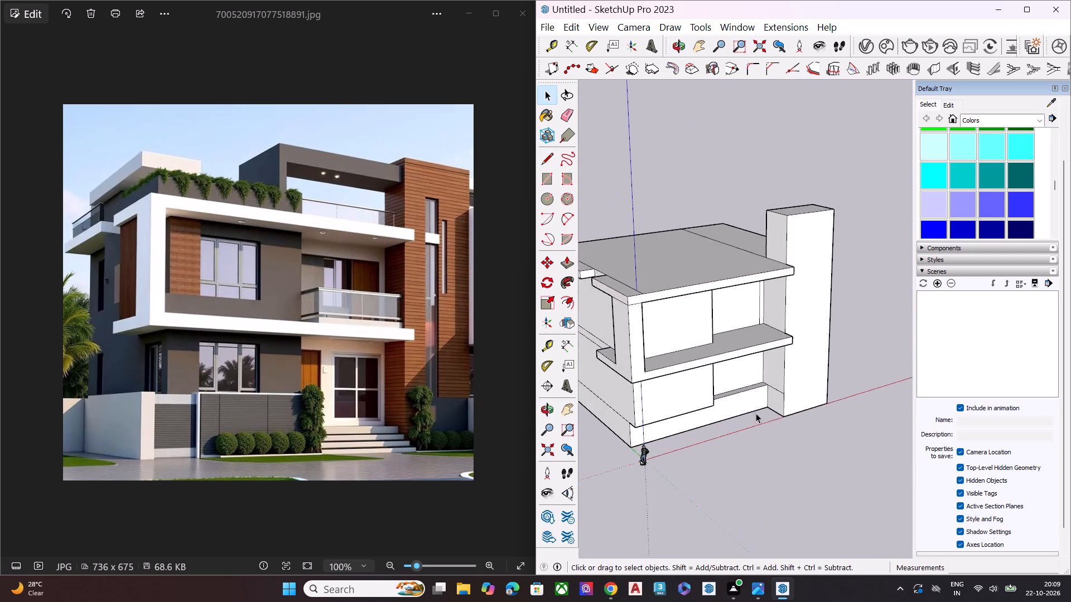
scroll(756, 413, "up", 4)
middle_click_drag(726, 392, 760, 303)
scroll(760, 303, "up", 1)
left_click(706, 411)
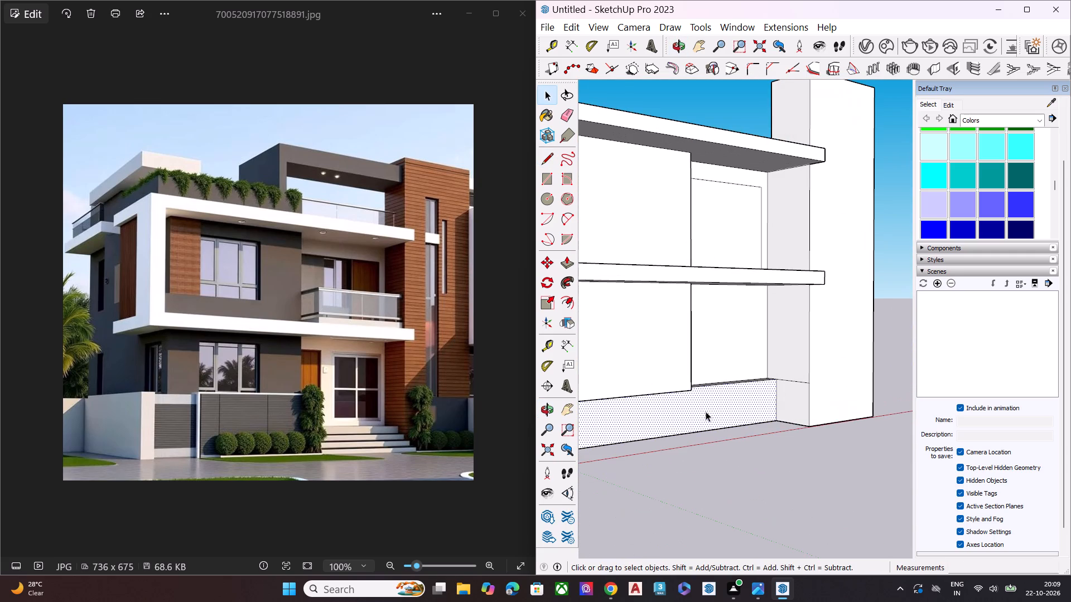
key("p")
left_click(706, 411)
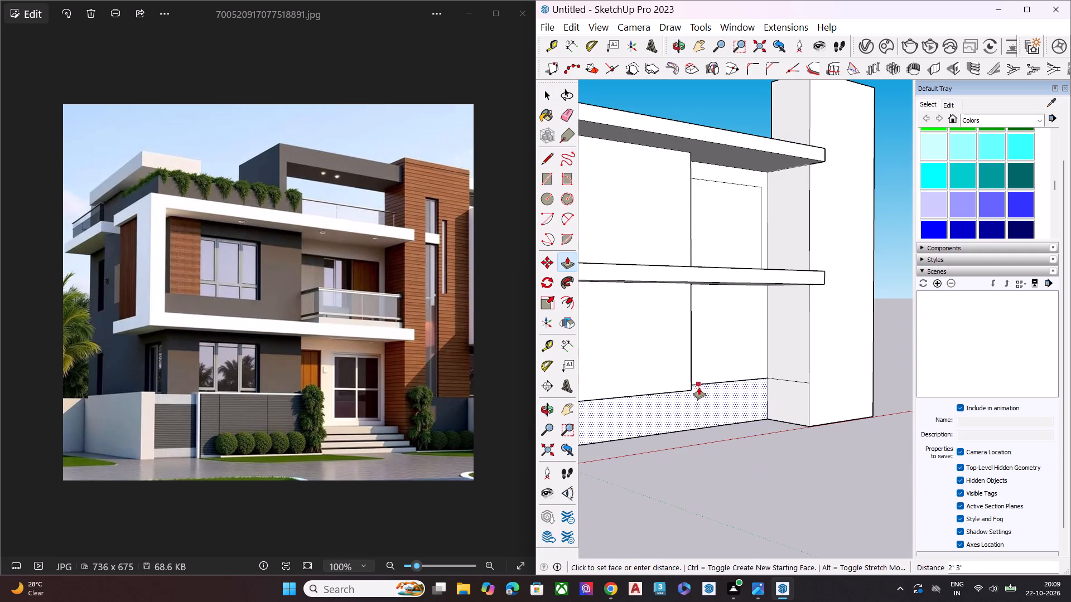
left_click(691, 322)
key("space")
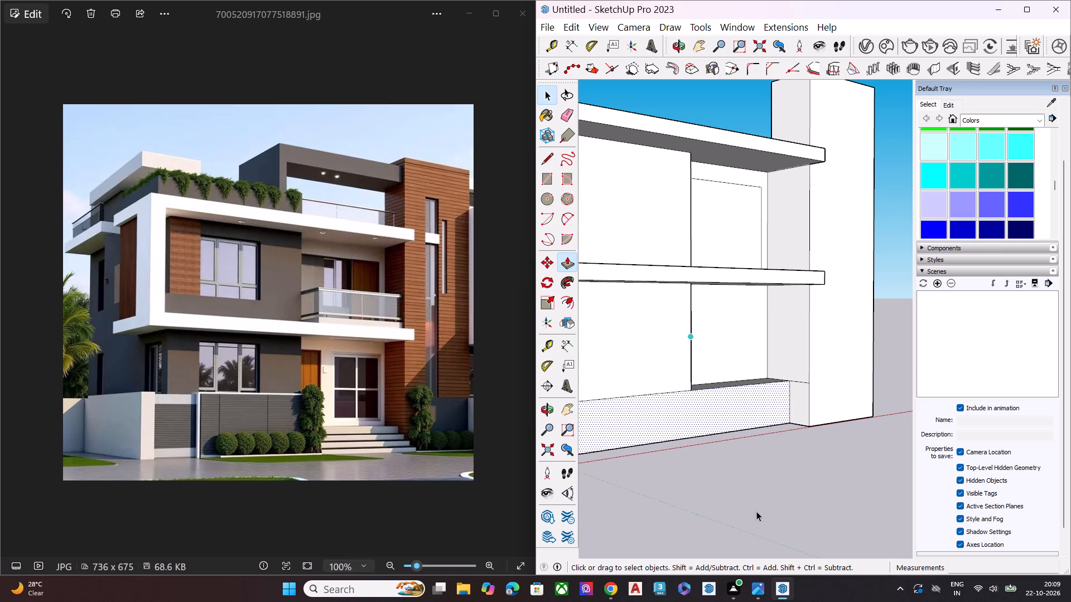
double_click(756, 517)
middle_click_drag(772, 404, 774, 445)
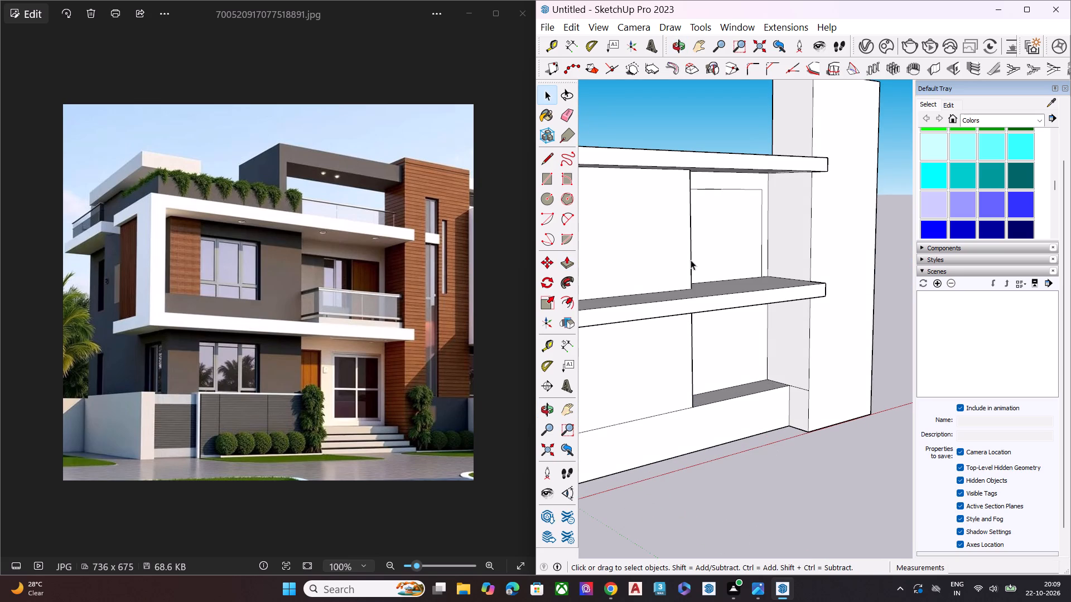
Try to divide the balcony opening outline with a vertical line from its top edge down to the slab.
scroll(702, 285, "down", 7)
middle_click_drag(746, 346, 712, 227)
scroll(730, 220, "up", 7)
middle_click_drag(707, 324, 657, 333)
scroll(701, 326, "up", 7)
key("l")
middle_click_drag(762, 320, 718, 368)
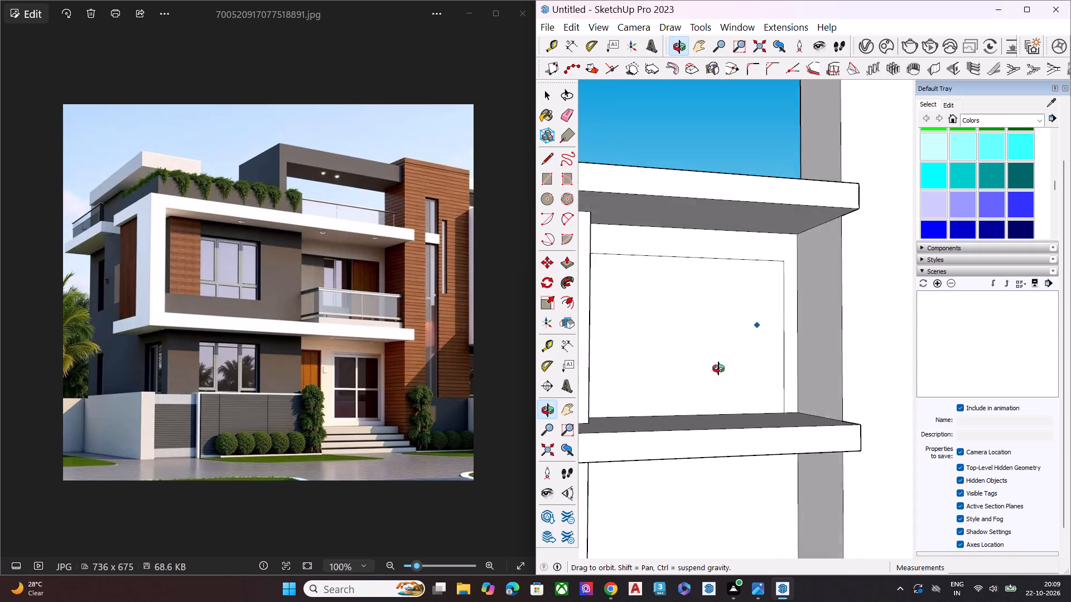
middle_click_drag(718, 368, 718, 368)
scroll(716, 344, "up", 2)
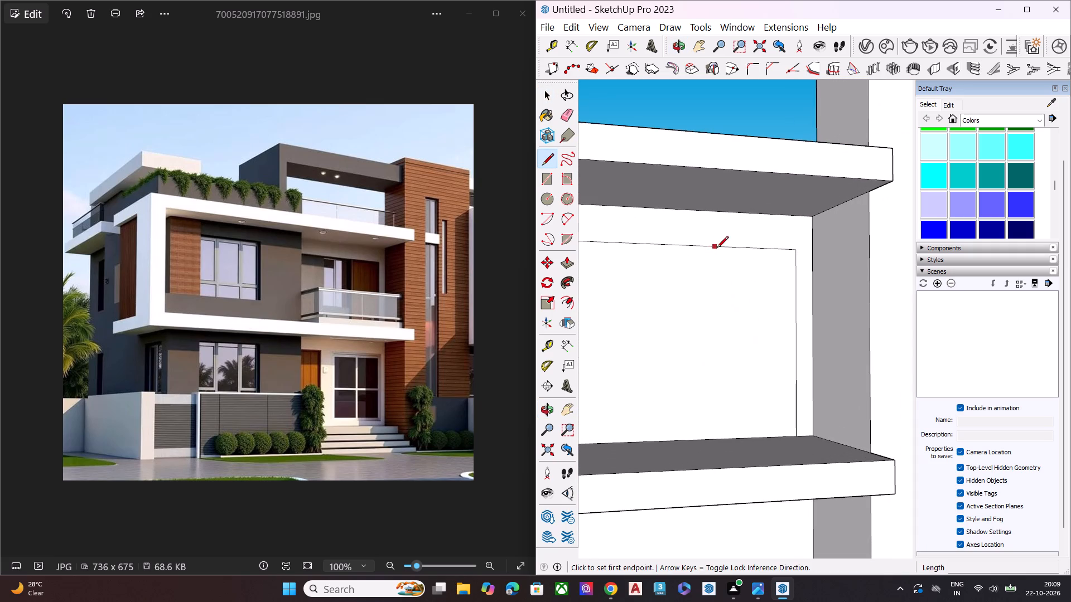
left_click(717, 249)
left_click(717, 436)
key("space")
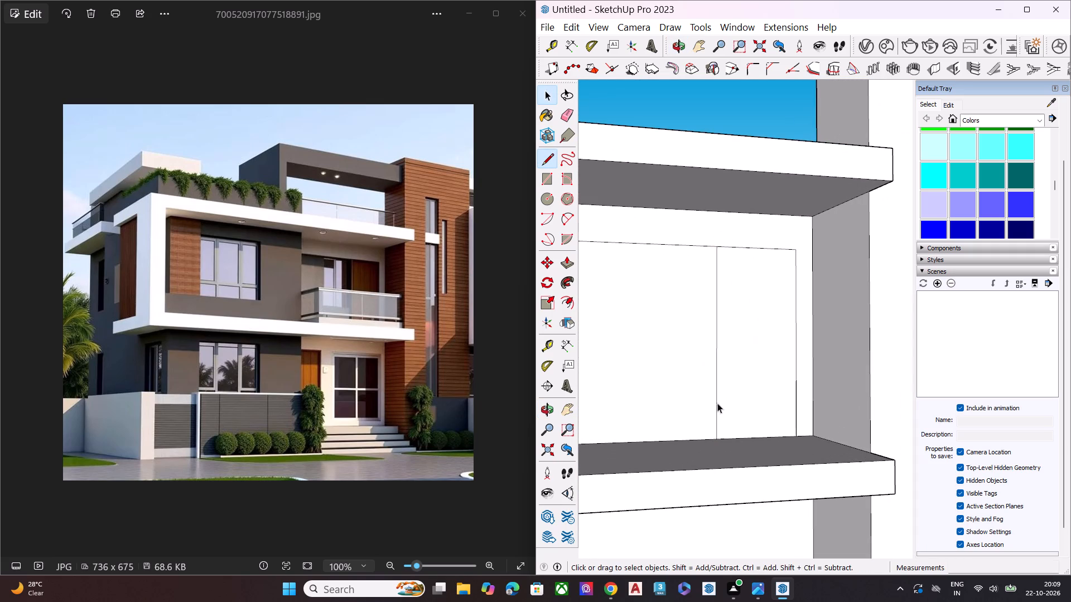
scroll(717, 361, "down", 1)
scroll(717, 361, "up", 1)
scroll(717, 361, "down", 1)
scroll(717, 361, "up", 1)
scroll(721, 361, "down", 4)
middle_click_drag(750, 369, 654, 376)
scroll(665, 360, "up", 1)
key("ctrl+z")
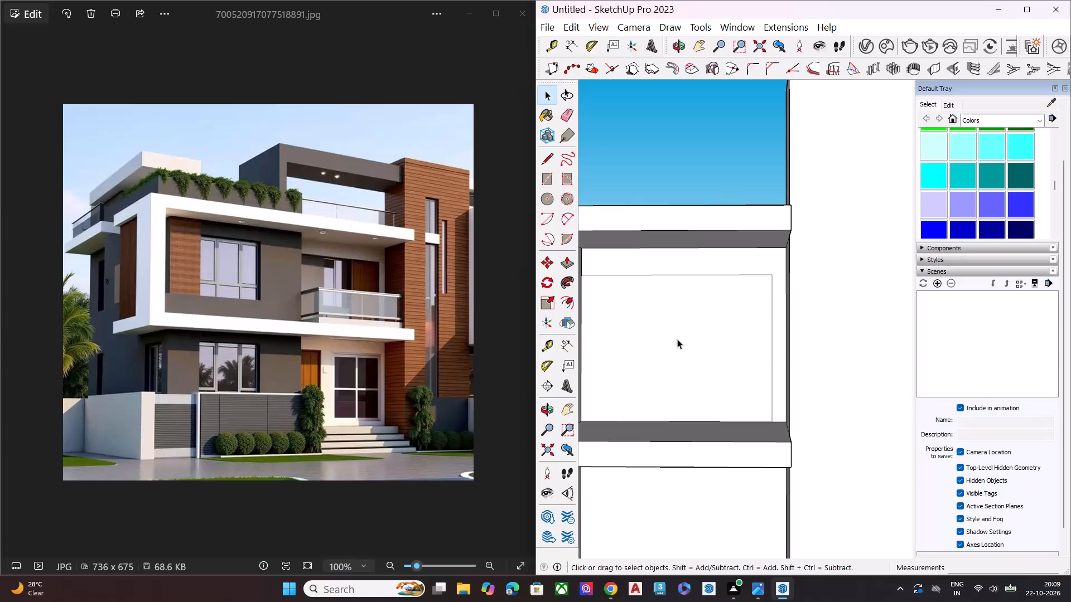
Draw a vertical line about 14' 4" long from the balcony opening's top edge to the slab, separating a door panel beside the tower.
key("l")
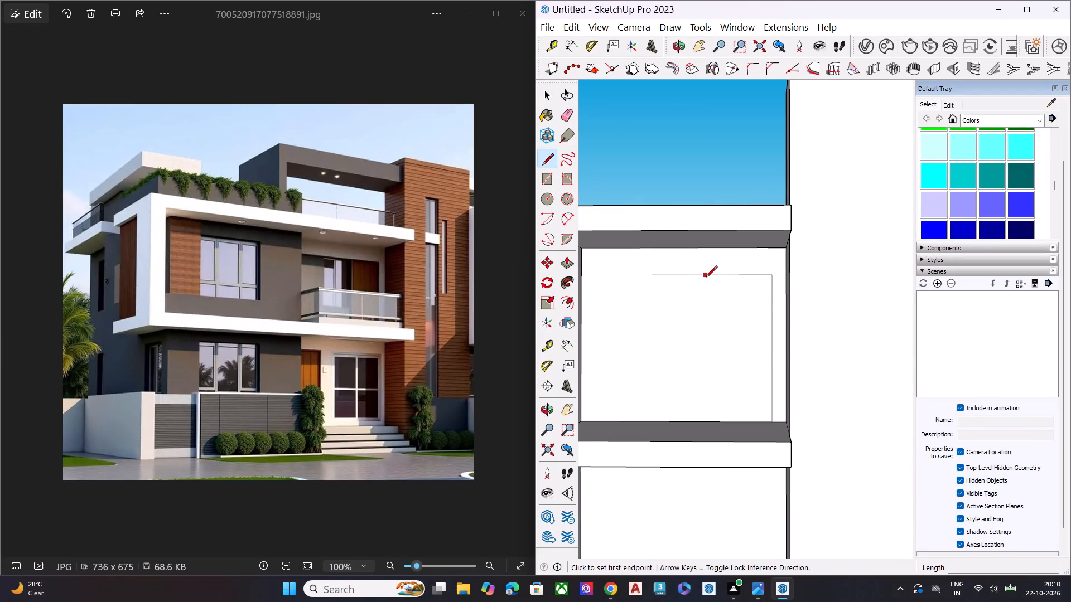
left_click(706, 278)
left_click(708, 424)
key("space")
scroll(754, 341, "down", 6)
middle_click_drag(707, 353, 782, 367)
Following the reference photo, draw a window rectangle about 7' 4" square against the door's dividing line, below the balcony opening's top edge.
scroll(778, 351, "up", 6)
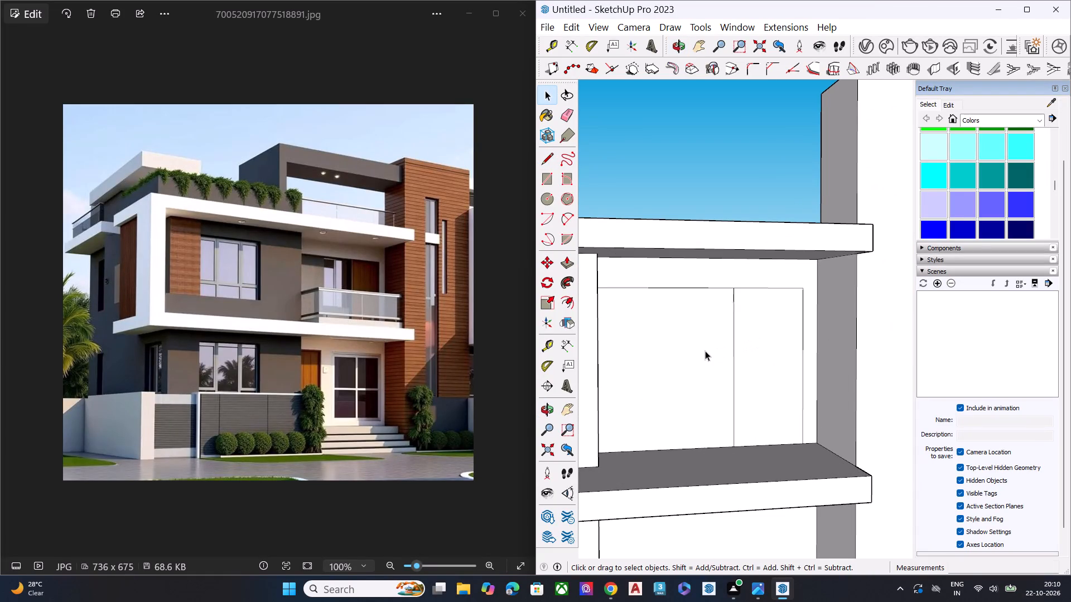
key("l")
key("r")
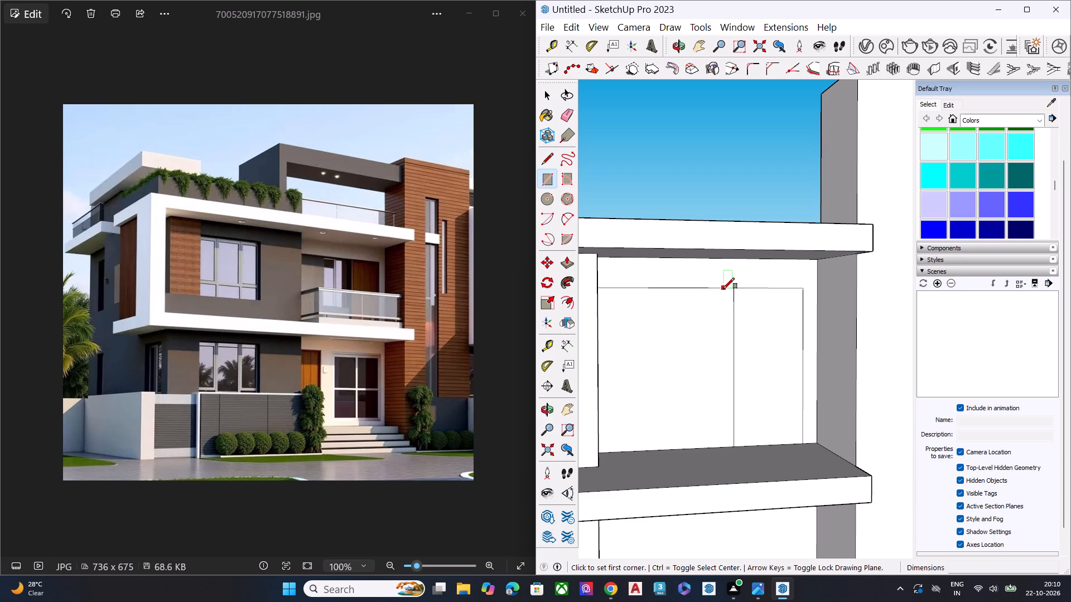
scroll(498, 278, "up", 1)
scroll(490, 273, "down", 1)
scroll(489, 273, "up", 1)
scroll(489, 273, "down", 1)
scroll(471, 272, "up", 8)
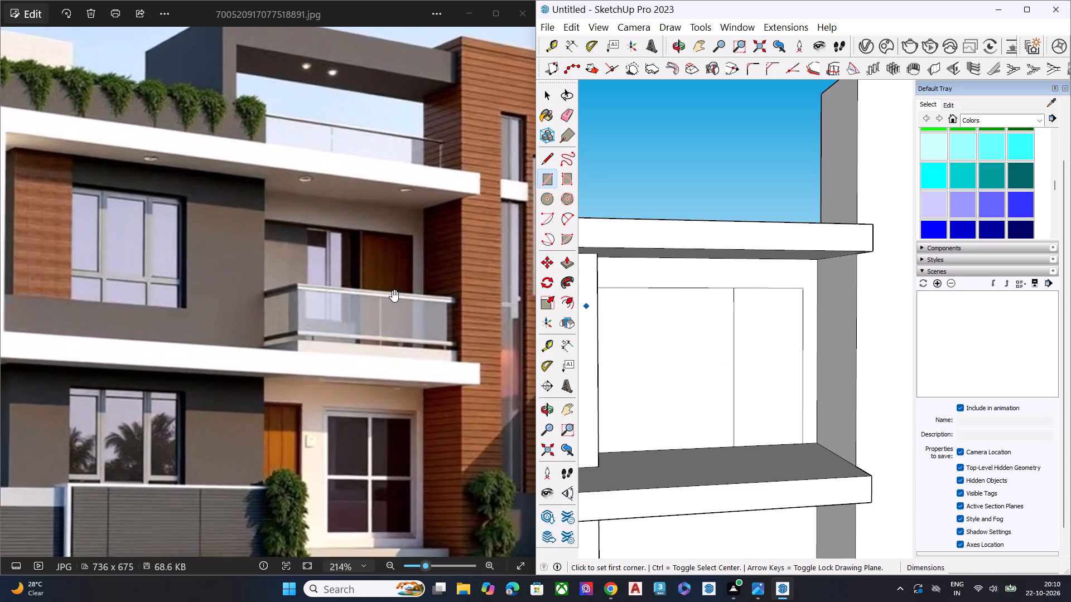
scroll(392, 290, "down", 6)
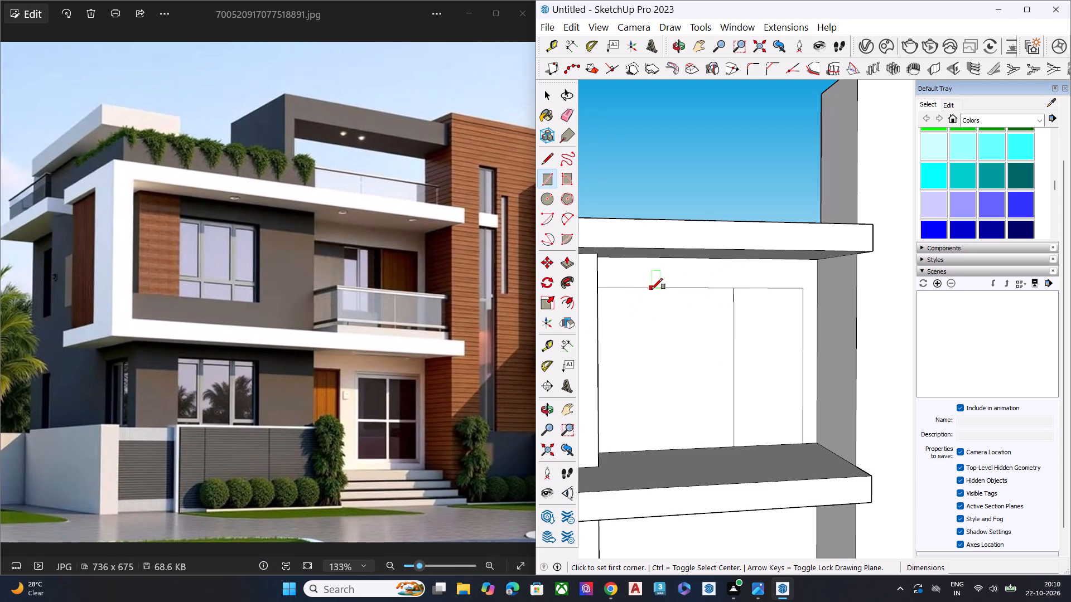
left_click(652, 289)
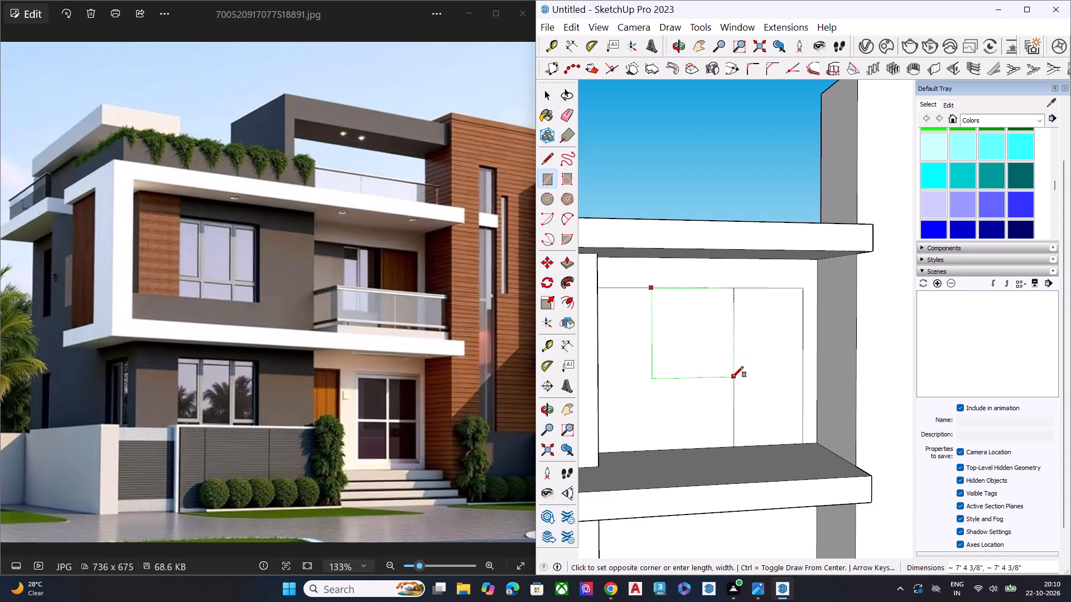
left_click(735, 375)
key("space")
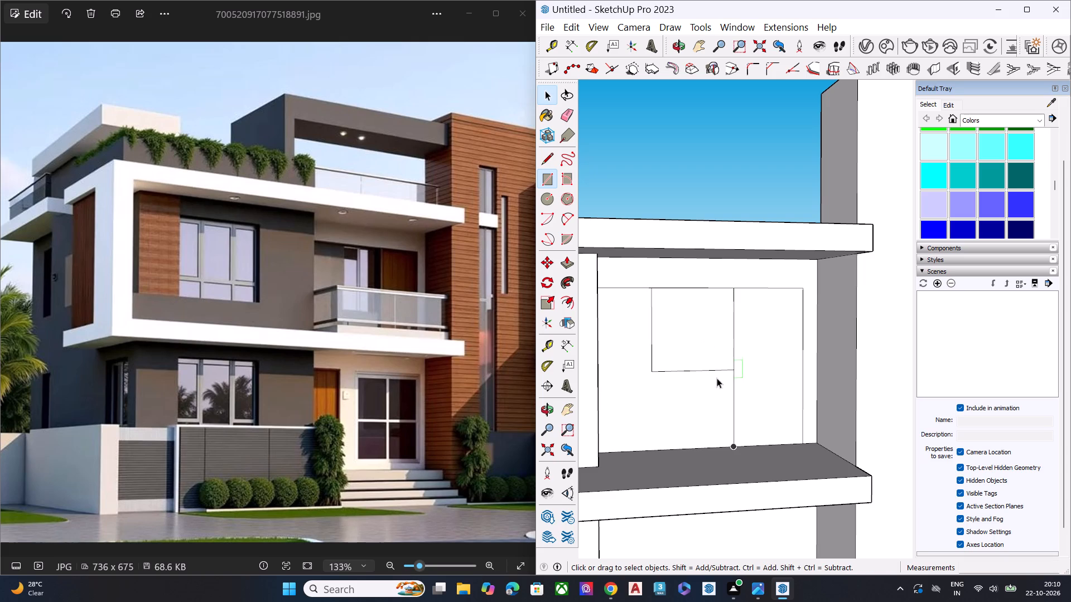
Draw a horizontal line across the recessed ground-floor wall just below the balcony slab, from the projecting panel to the tower.
scroll(707, 326, "down", 8)
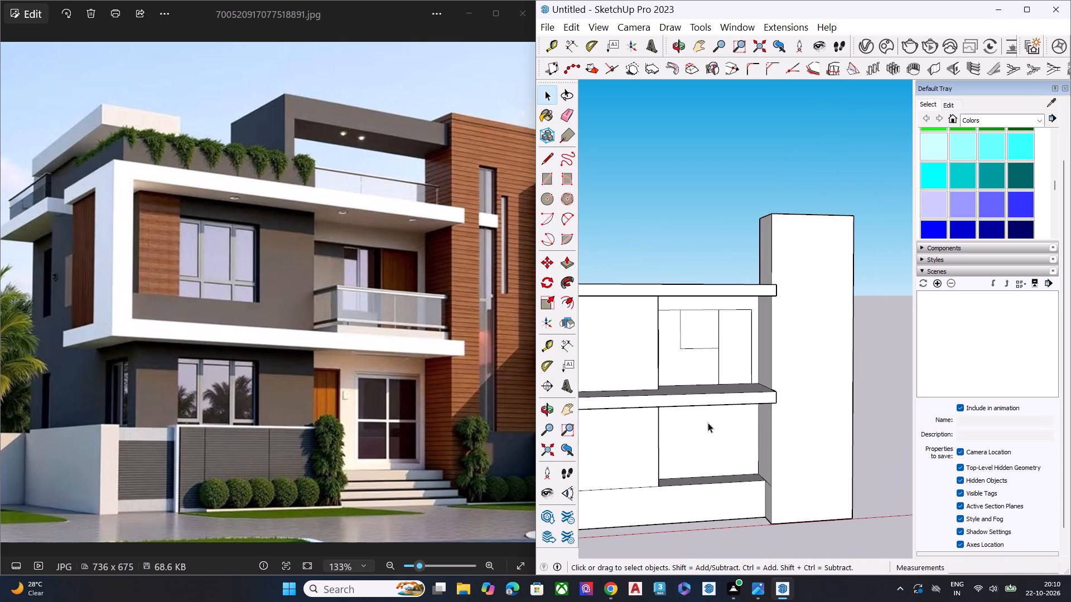
middle_click_drag(708, 423, 663, 332)
scroll(717, 420, "up", 5)
middle_click_drag(678, 429, 675, 450)
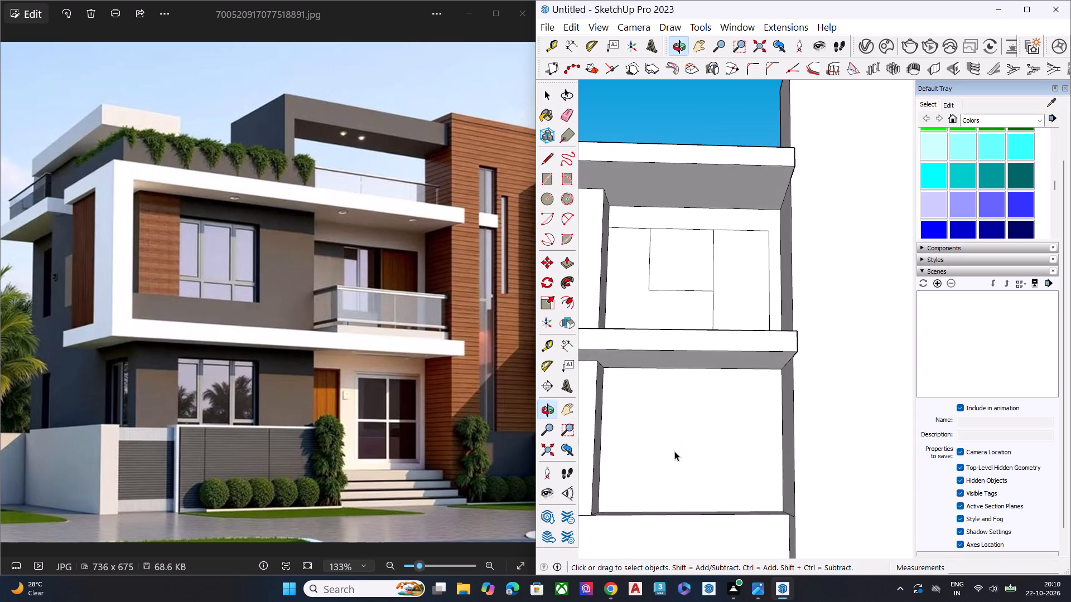
scroll(640, 445, "up", 1)
key("l")
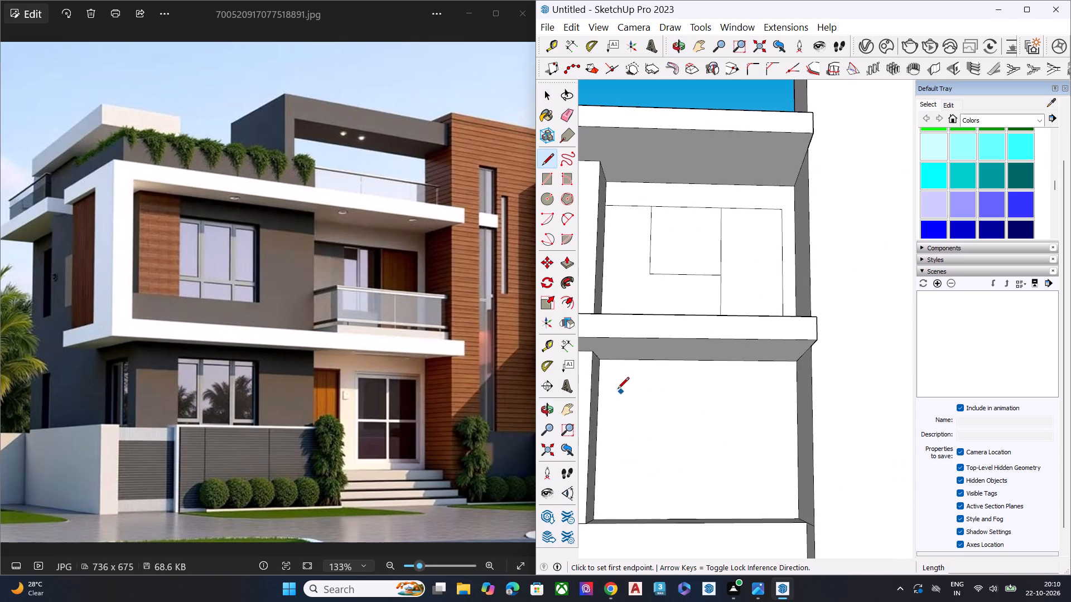
left_click(599, 378)
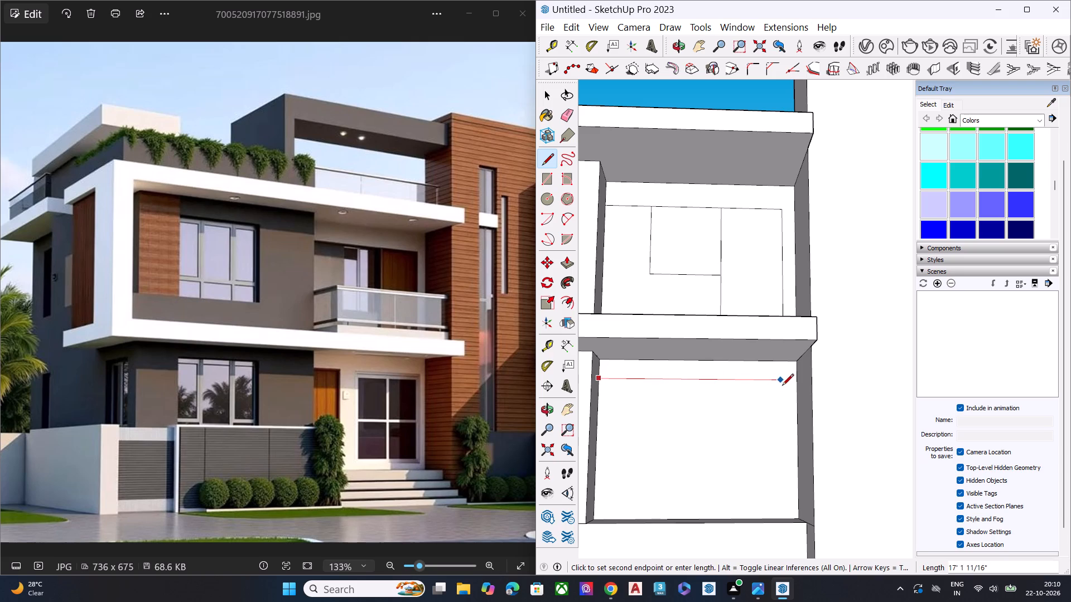
left_click(797, 381)
key("space")
middle_click_drag(742, 395, 855, 443)
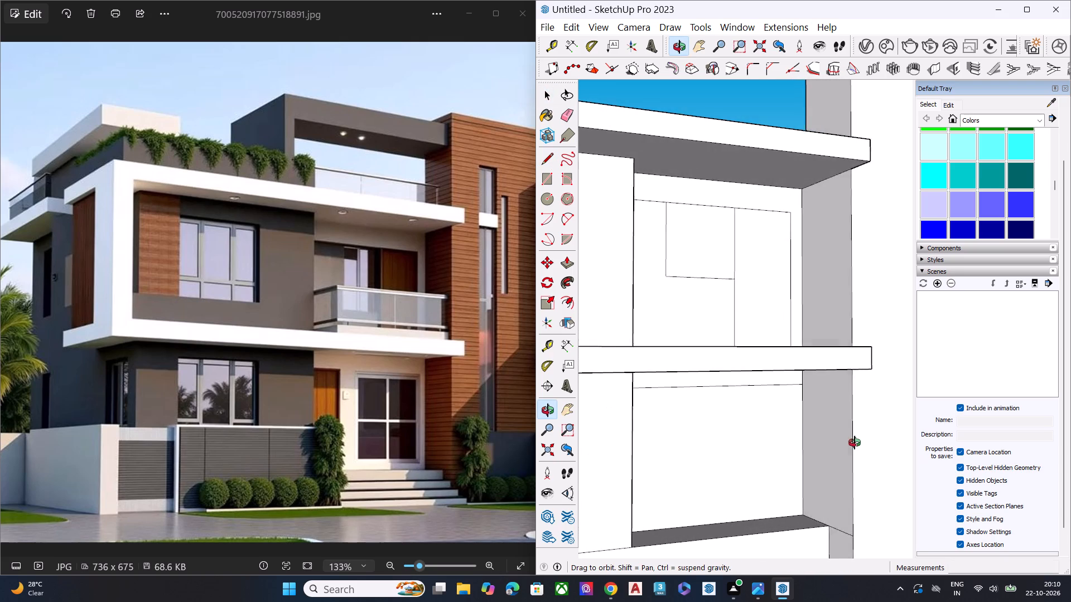
Draw an entrance rectangle about 11' 10" wide and 12' 8 5/8" high on the recessed ground-floor wall, below the horizontal line and against the tower.
middle_click_drag(855, 443, 756, 387)
scroll(735, 414, "up", 4)
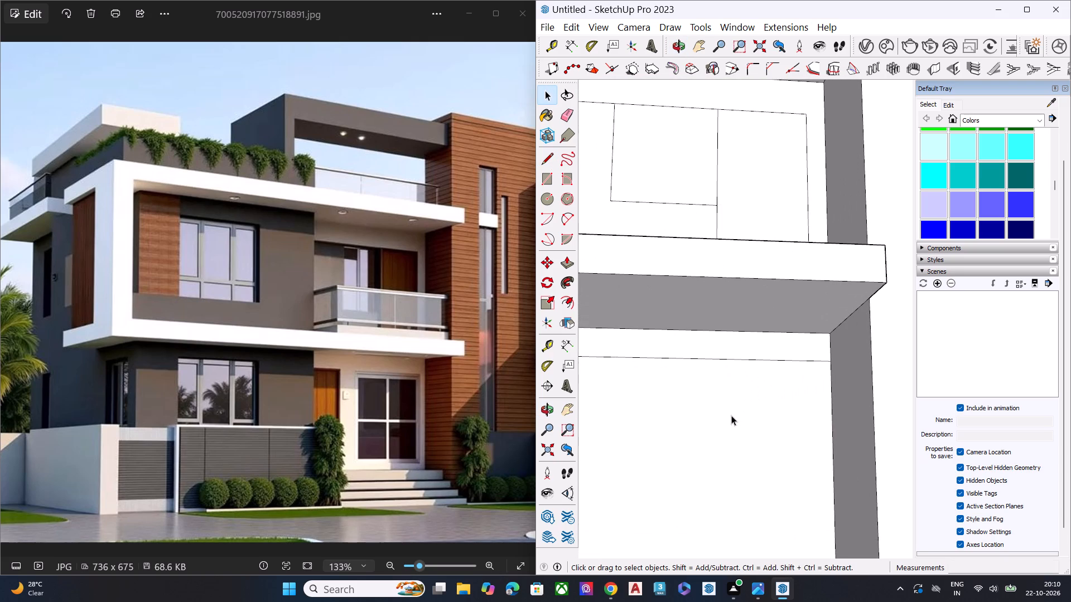
key("r")
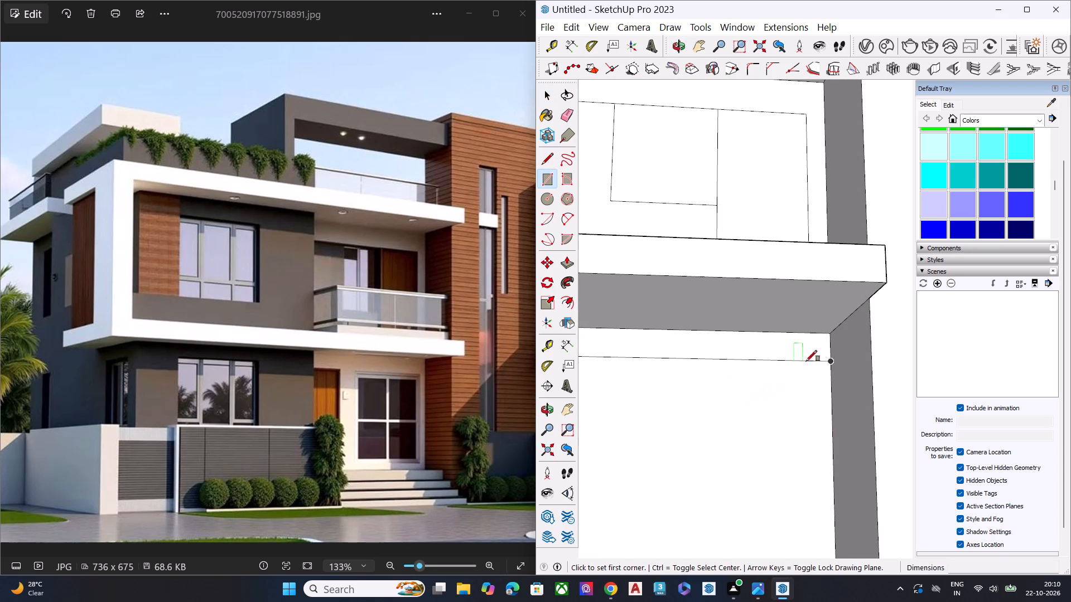
scroll(814, 356, "down", 7)
left_click(824, 358)
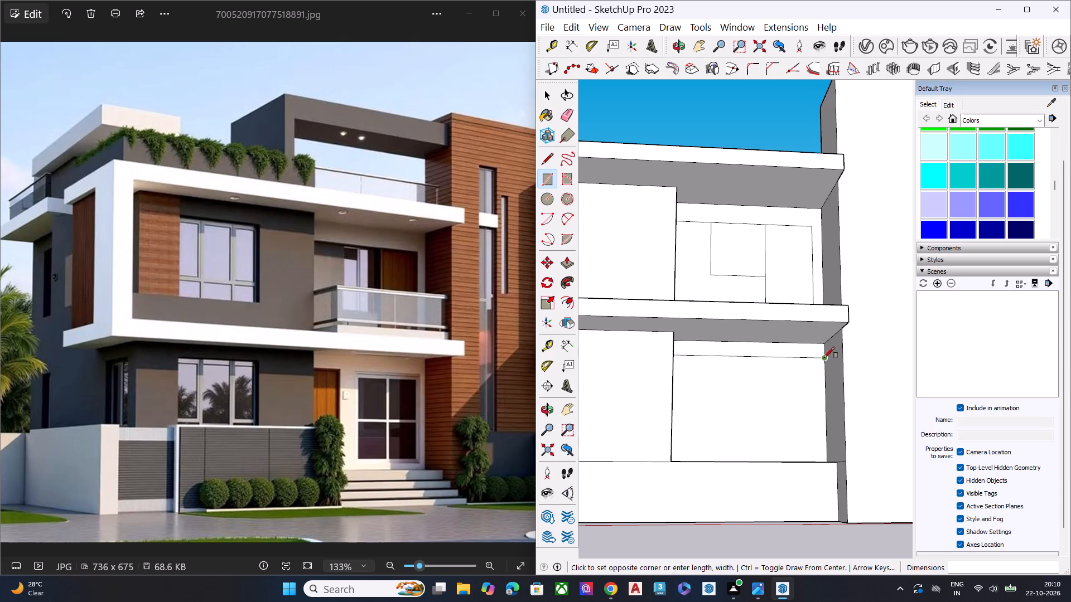
middle_click_drag(730, 447, 737, 459)
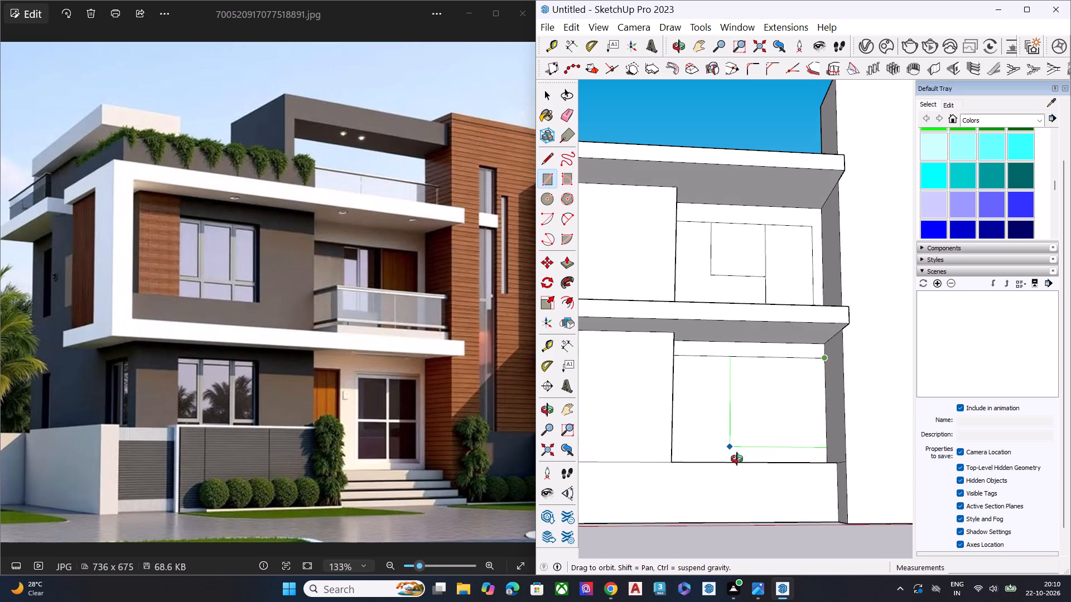
middle_click_drag(737, 459, 774, 522)
scroll(773, 452, "up", 8)
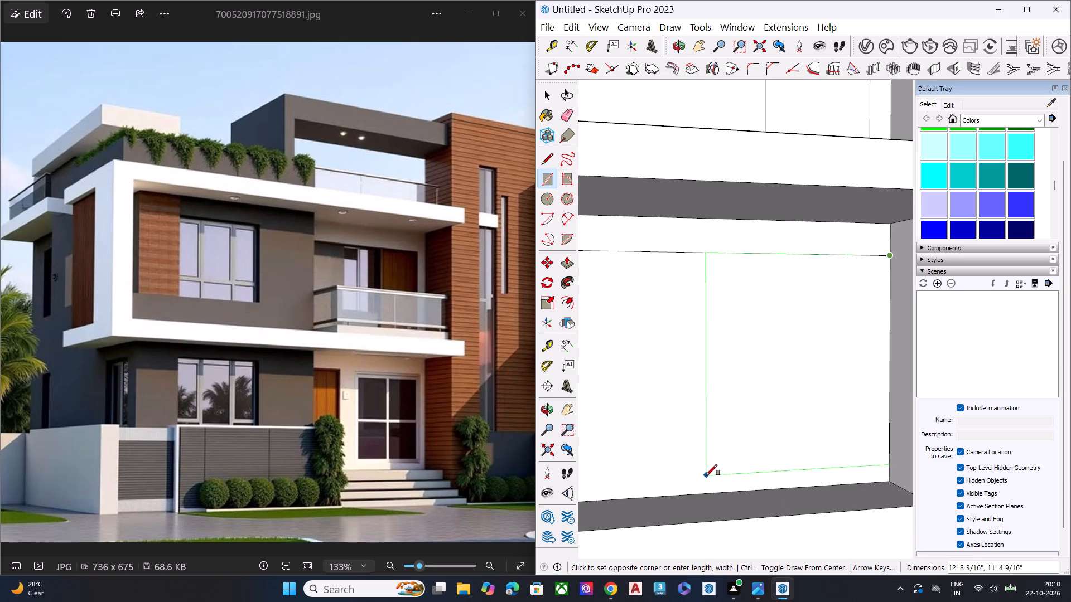
left_click(698, 476)
key("space")
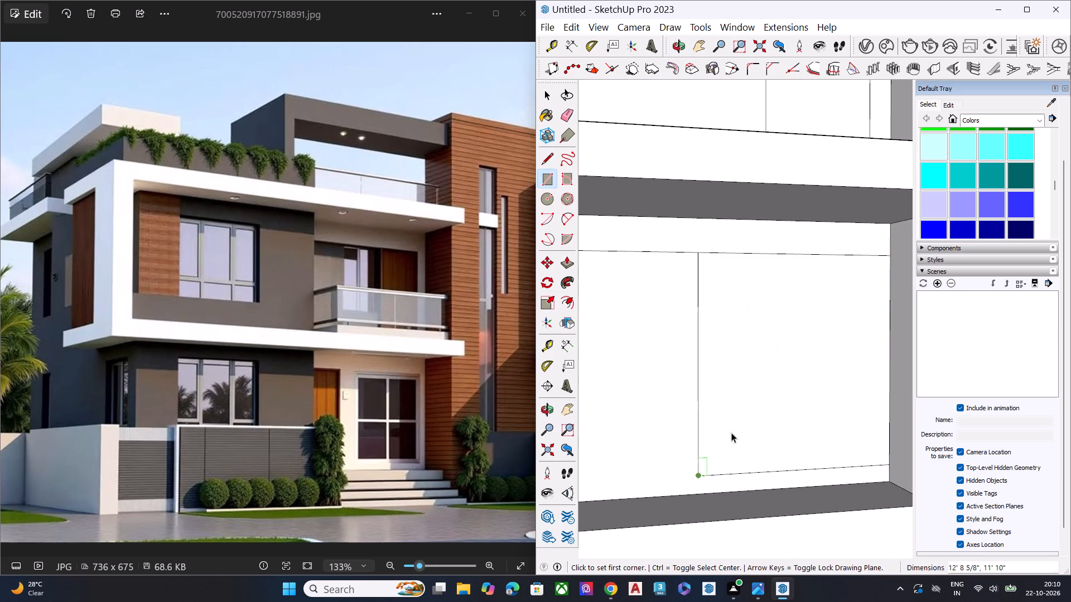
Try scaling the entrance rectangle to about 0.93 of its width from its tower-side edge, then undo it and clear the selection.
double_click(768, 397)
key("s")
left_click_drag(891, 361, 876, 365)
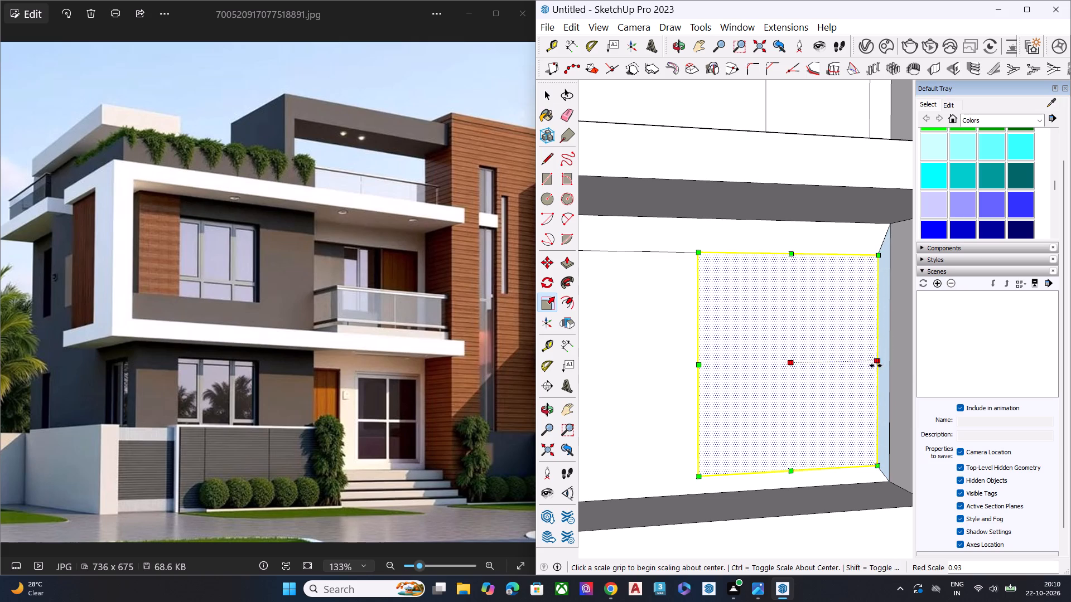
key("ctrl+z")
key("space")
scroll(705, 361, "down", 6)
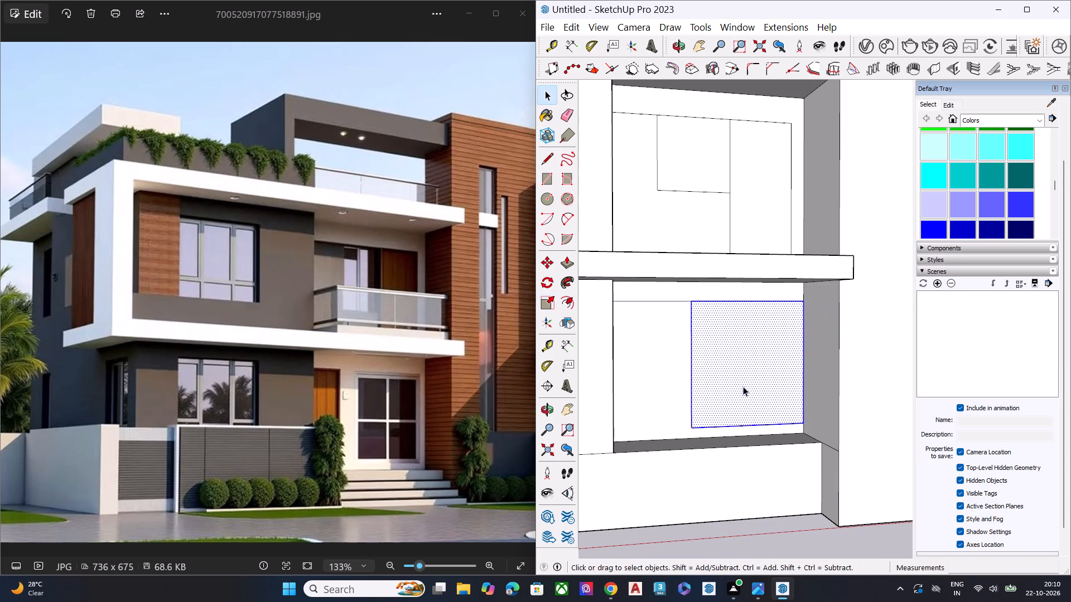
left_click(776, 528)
Draw a vertical line about 12' 8 5/8" long inside the entrance rectangle, slightly in from the tower, between its top and bottom edges.
middle_click_drag(800, 384, 752, 380)
scroll(752, 380, "up", 1)
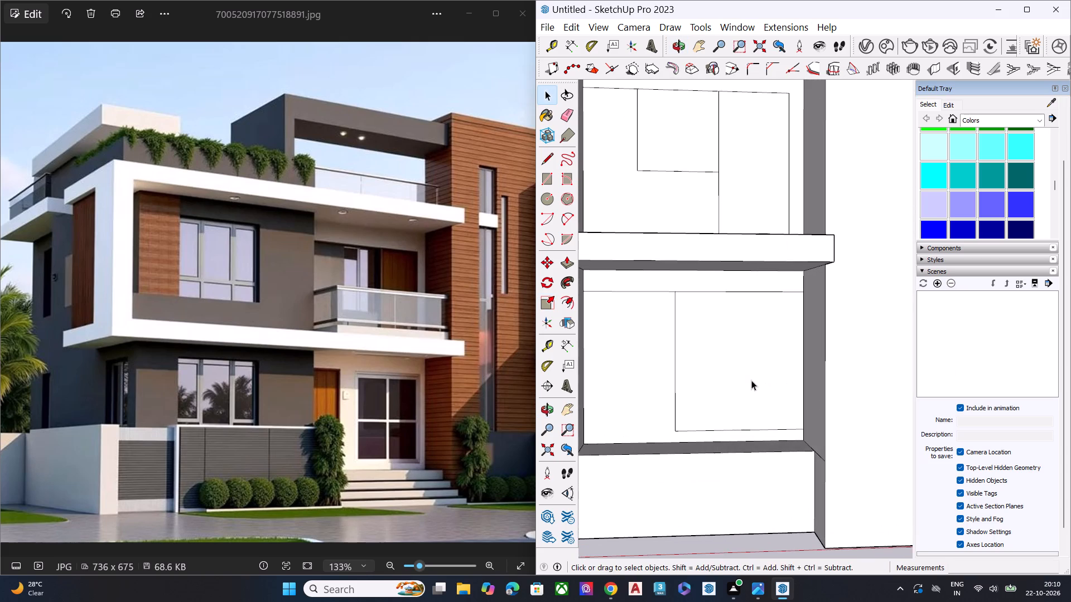
key("l")
scroll(779, 322, "up", 4)
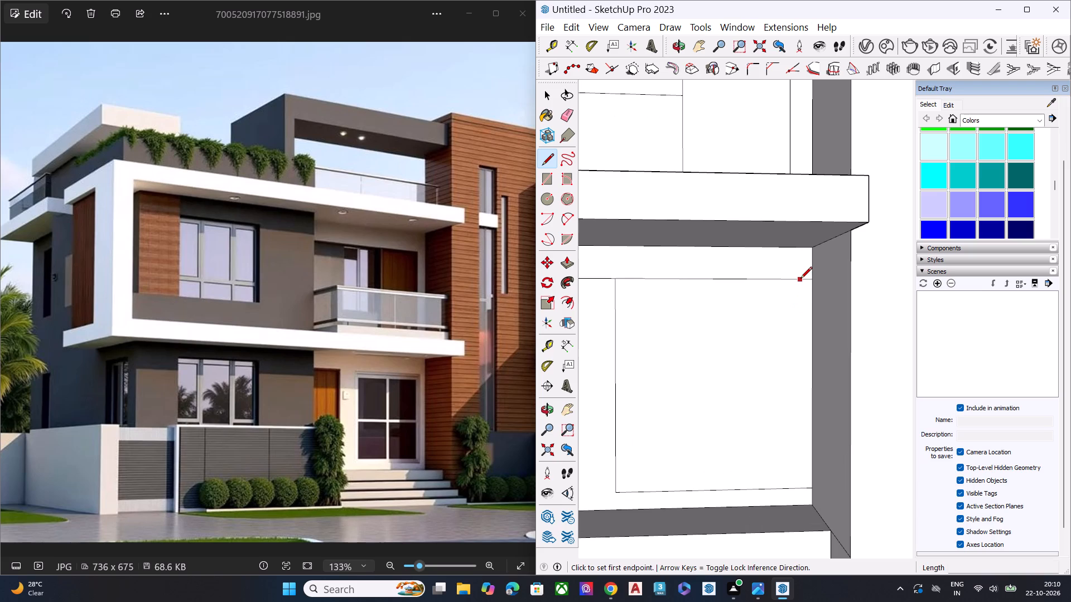
left_click(800, 279)
left_click(798, 487)
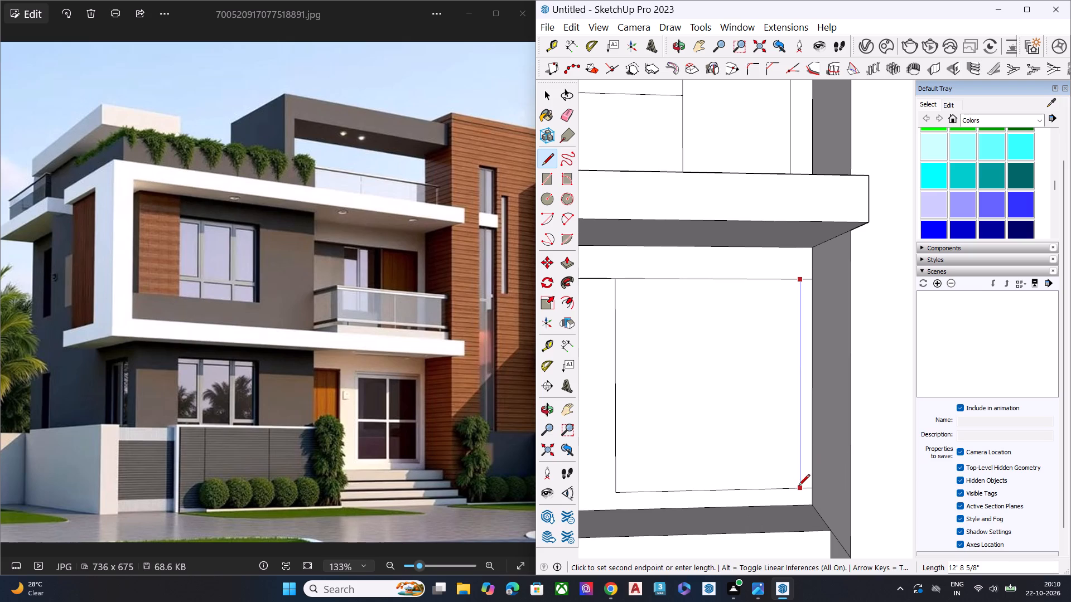
key("space")
Erase the short top and bottom edge segments between the entrance rectangle's new vertical line and the tower.
scroll(791, 446, "up", 1)
key("e")
scroll(800, 307, "up", 2)
scroll(805, 264, "down", 1)
scroll(805, 263, "up", 4)
left_click(811, 252)
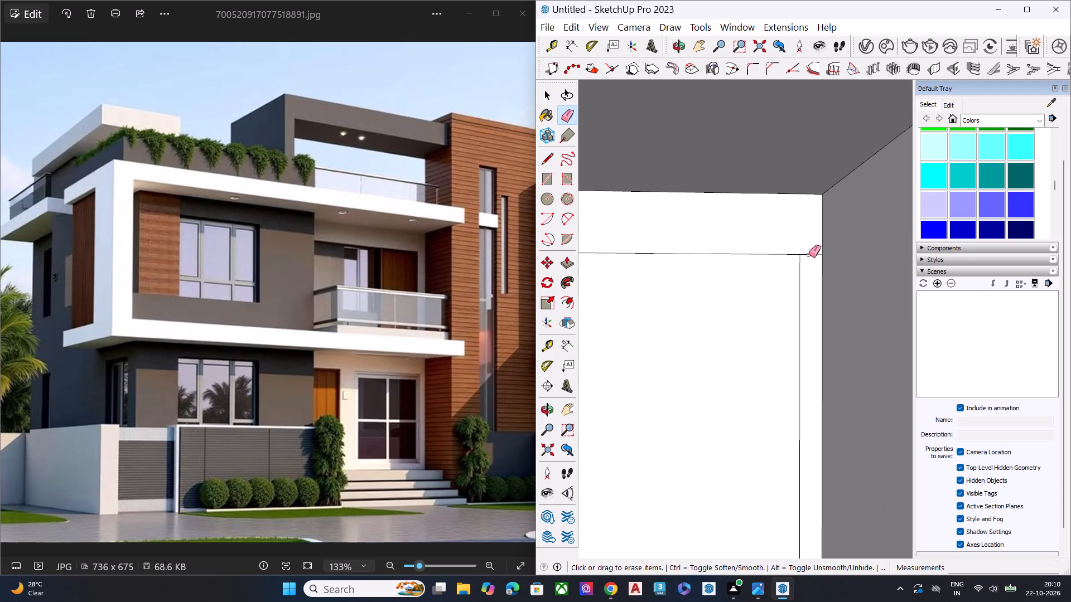
left_click(809, 255)
scroll(800, 250, "down", 3)
scroll(799, 250, "up", 1)
scroll(795, 253, "down", 1)
scroll(795, 253, "up", 3)
scroll(795, 253, "down", 5)
scroll(797, 259, "up", 2)
scroll(798, 262, "down", 1)
scroll(798, 263, "up", 2)
scroll(798, 273, "down", 3)
scroll(802, 462, "up", 2)
scroll(803, 472, "down", 1)
scroll(804, 473, "up", 1)
scroll(804, 474, "down", 3)
scroll(804, 474, "up", 4)
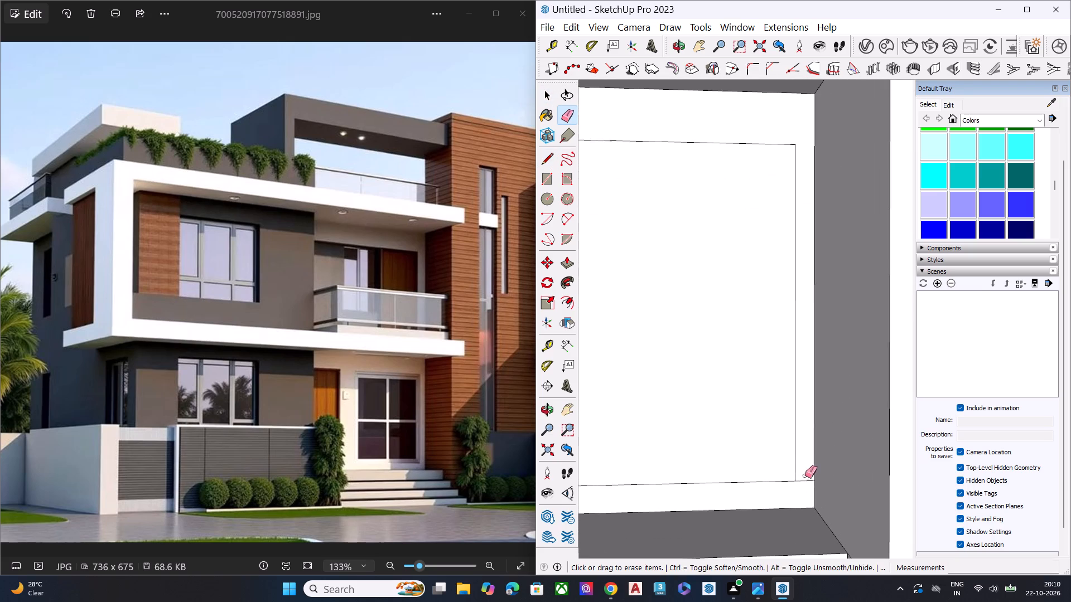
left_click(807, 482)
scroll(801, 385, "down", 9)
key("space")
scroll(792, 349, "down", 6)
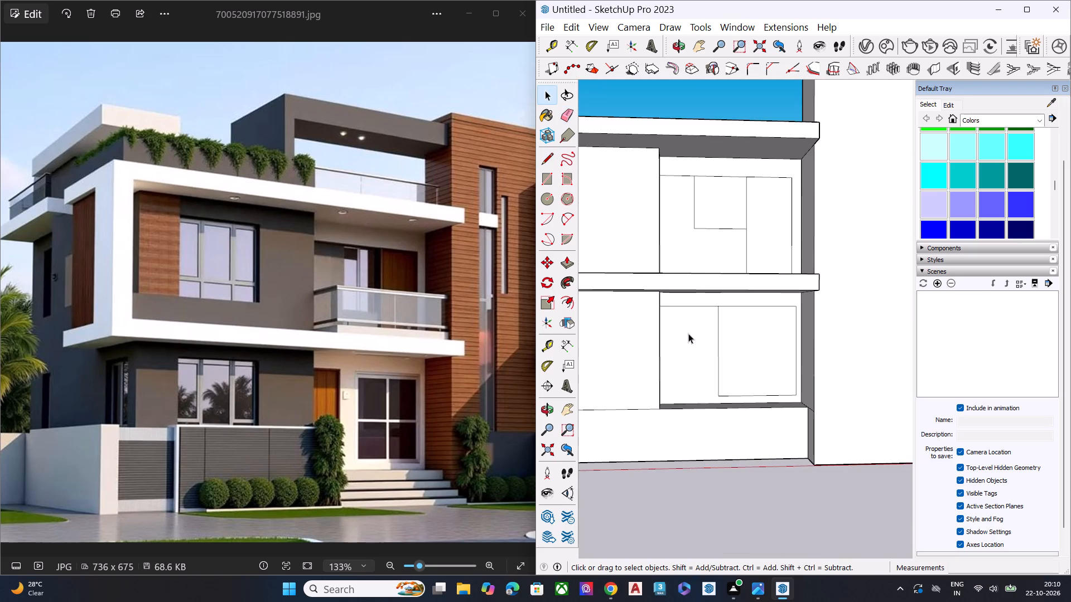
Draw a vertical line from the horizontal line down to the entrance floor, marking a door panel between the projecting wall and the entrance rectangle.
scroll(688, 333, "up", 10)
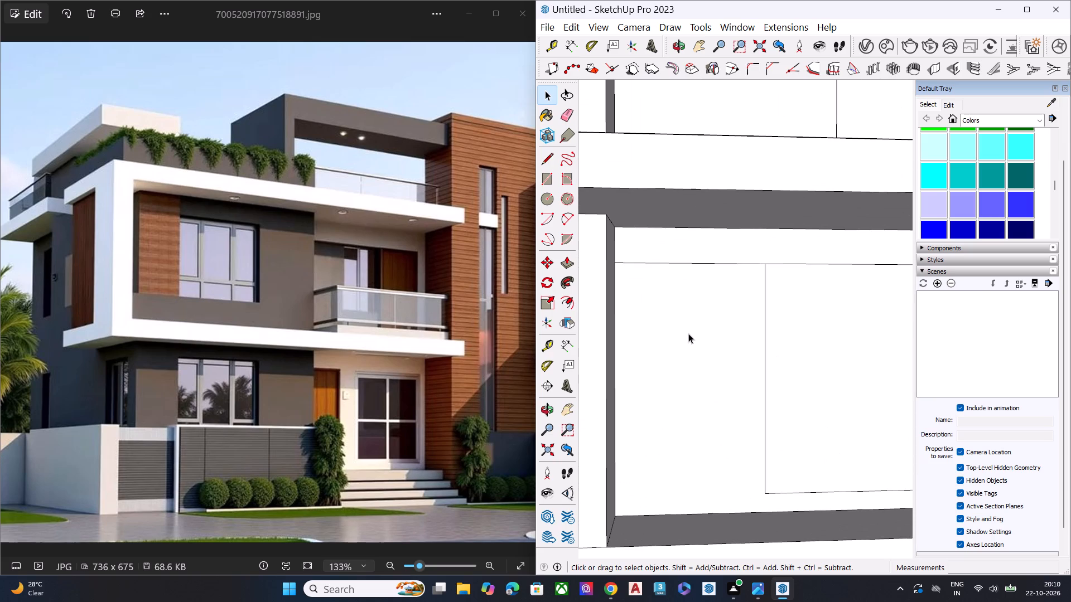
key("l")
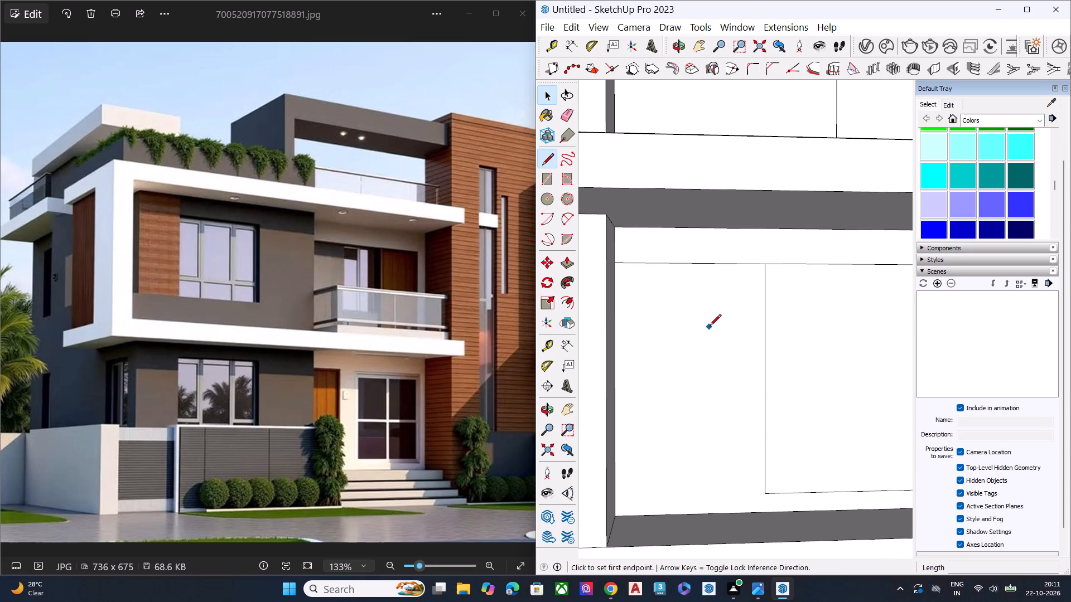
left_click(725, 265)
left_click(722, 512)
key("space")
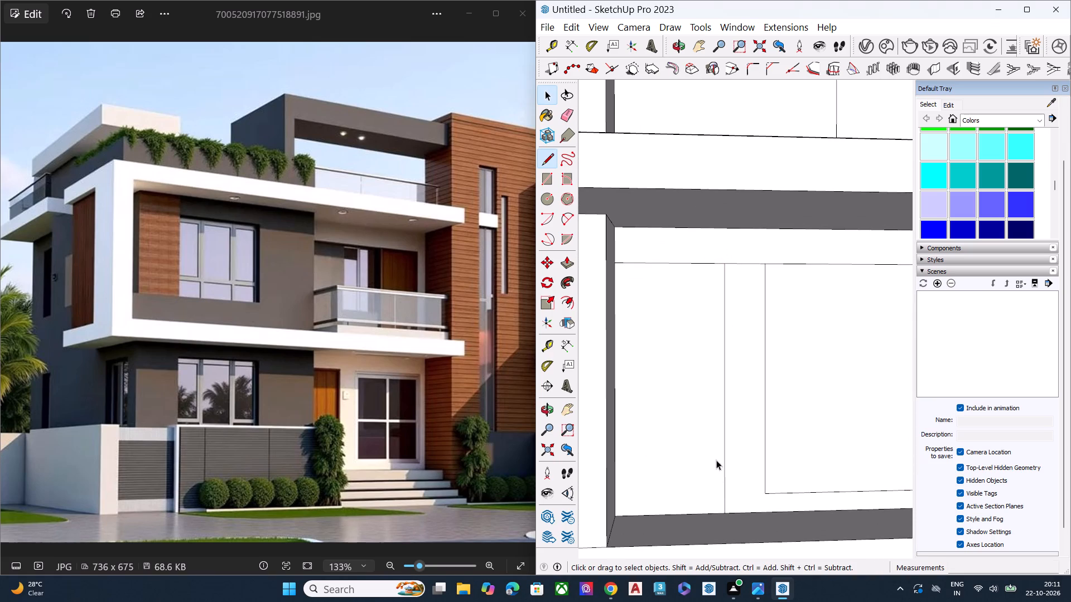
Examine the whole house model's balcony and entrance outlines from a distance and from different angles.
scroll(706, 307, "down", 8)
middle_click_drag(780, 327, 819, 313)
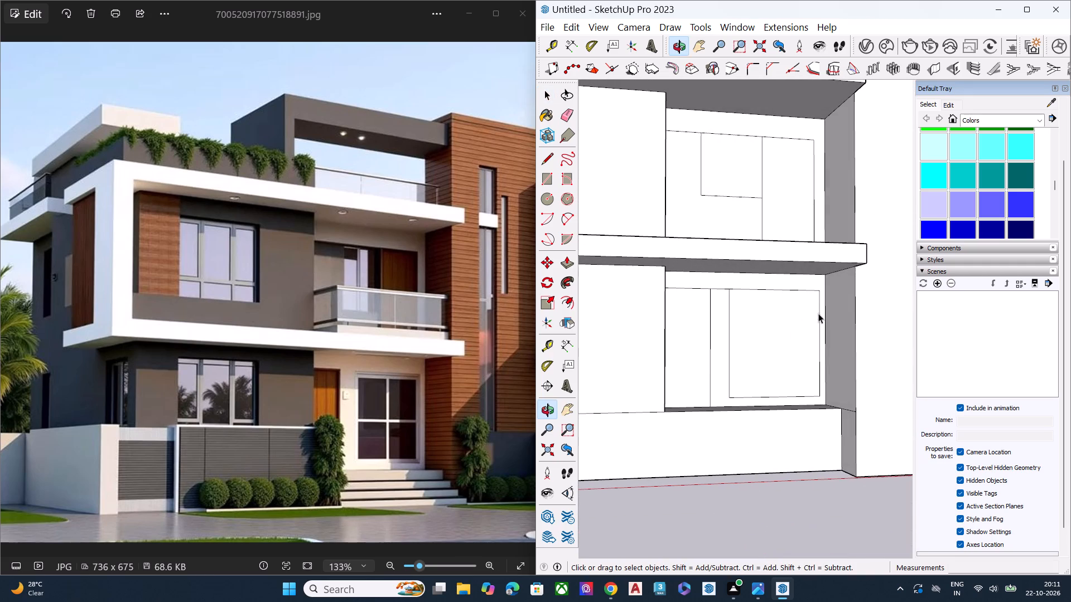
scroll(855, 300, "down", 15)
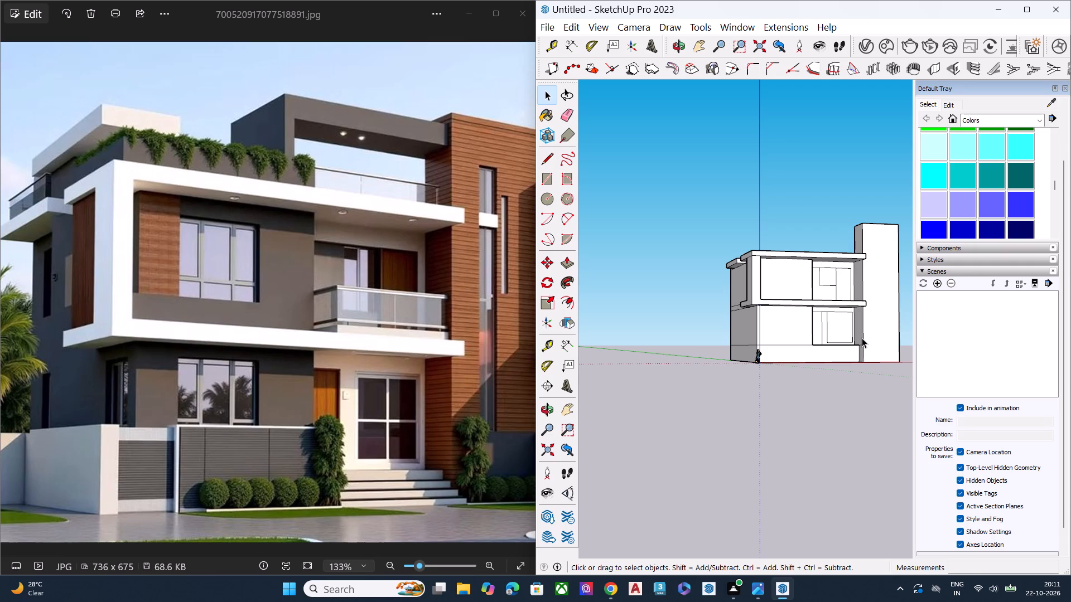
scroll(855, 311, "down", 2)
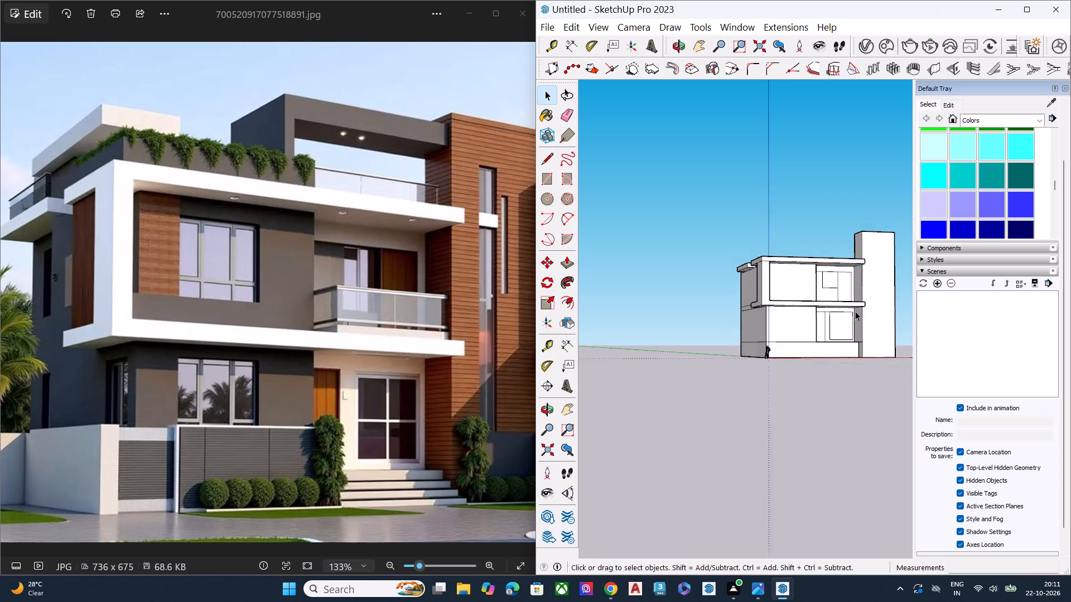
scroll(855, 311, "down", 3)
scroll(857, 316, "up", 1)
middle_click_drag(857, 316, 864, 351)
scroll(856, 304, "up", 2)
scroll(855, 298, "down", 1)
scroll(855, 298, "up", 5)
scroll(855, 298, "down", 1)
scroll(855, 298, "up", 2)
scroll(785, 300, "up", 1)
middle_click_drag(785, 300, 848, 293)
scroll(842, 304, "up", 4)
scroll(839, 305, "down", 1)
scroll(839, 305, "up", 1)
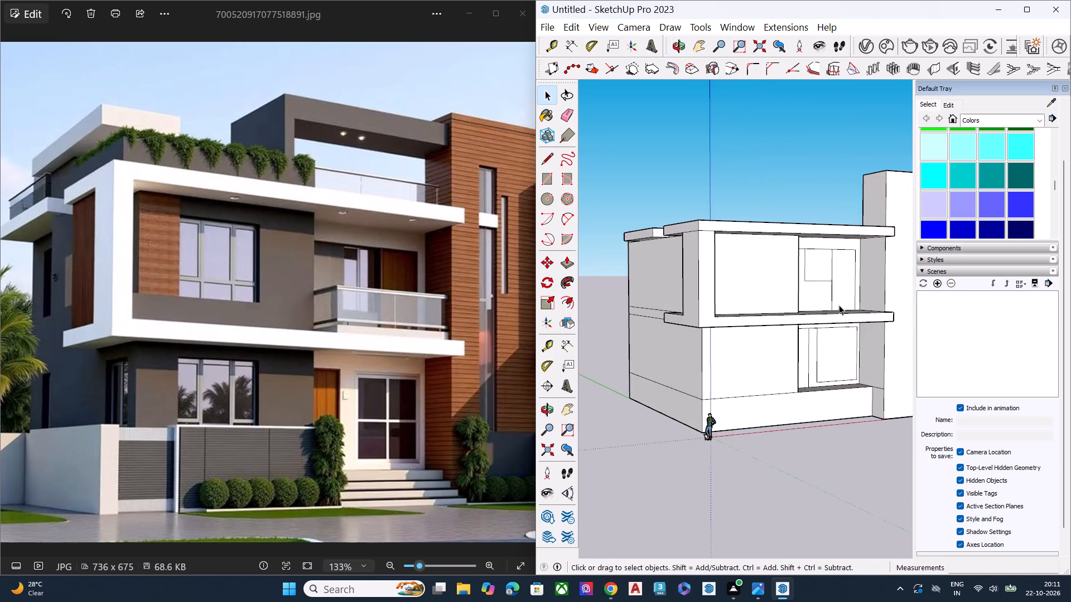
Scale the balcony window rectangle downward by about 1.17 in height, keeping its top edge fixed.
scroll(830, 279, "up", 3)
scroll(831, 279, "down", 3)
scroll(831, 279, "up", 2)
scroll(831, 279, "down", 4)
scroll(831, 279, "up", 7)
middle_click_drag(836, 285, 784, 318)
double_click(793, 274)
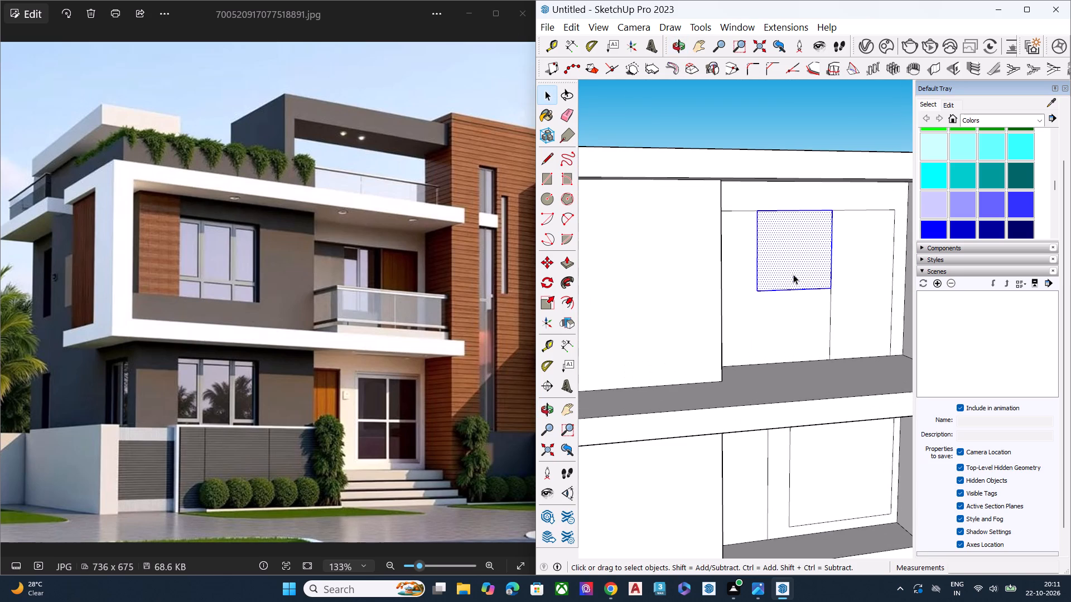
key("s")
left_click(800, 291)
left_click(800, 303)
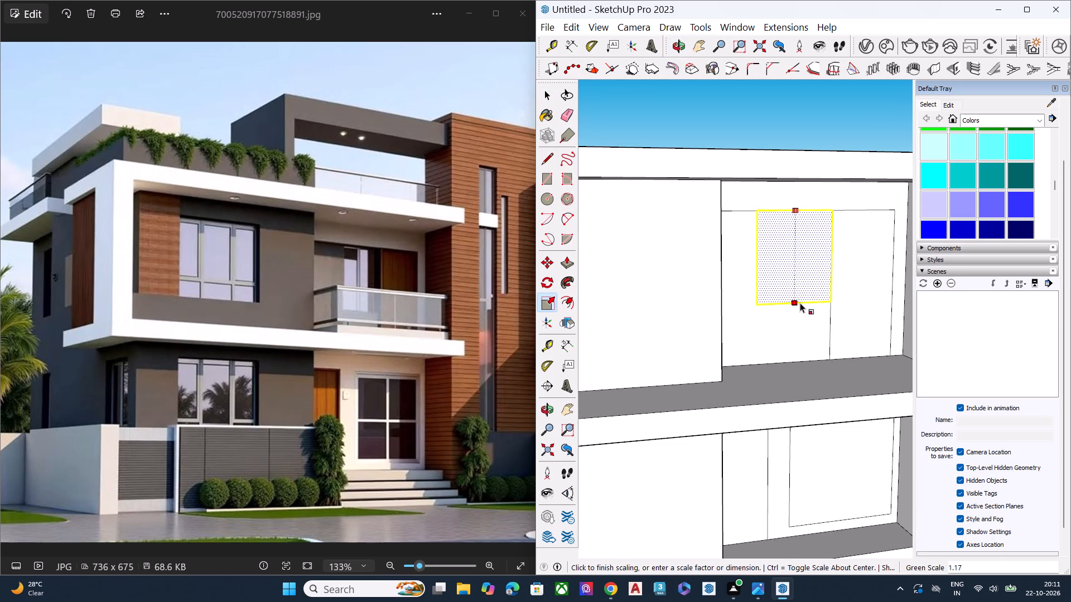
key("space")
Compare the model's front and side walls with an enlarged view of the reference photo.
scroll(818, 295, "down", 1)
scroll(818, 295, "up", 1)
scroll(818, 295, "down", 1)
scroll(818, 295, "up", 2)
scroll(818, 295, "down", 4)
scroll(803, 312, "up", 1)
middle_click_drag(805, 302, 823, 265)
scroll(829, 266, "down", 7)
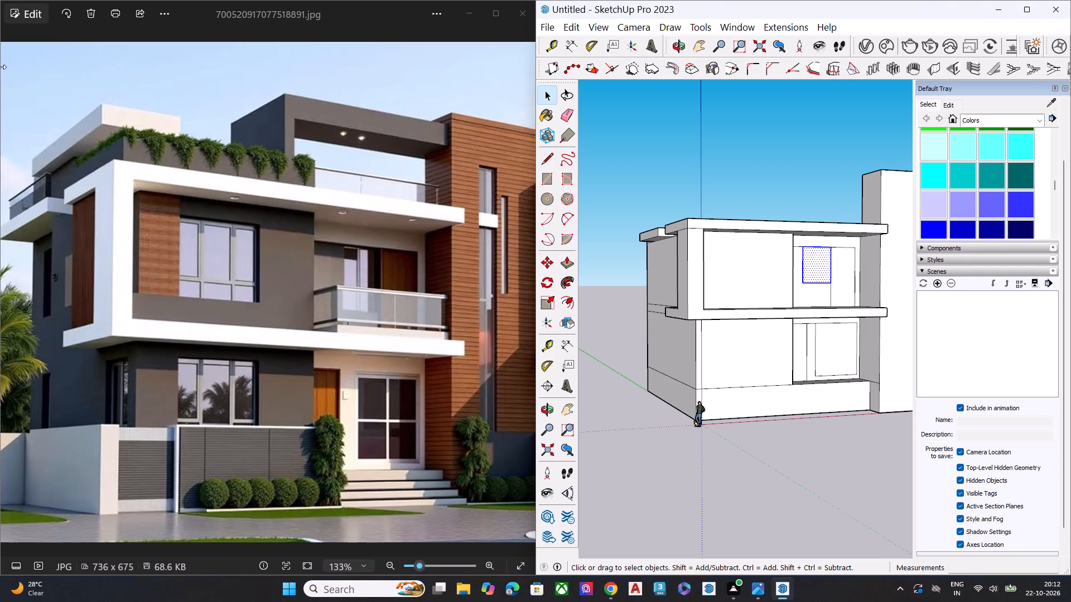
scroll(66, 50, "down", 5)
scroll(250, 230, "up", 3)
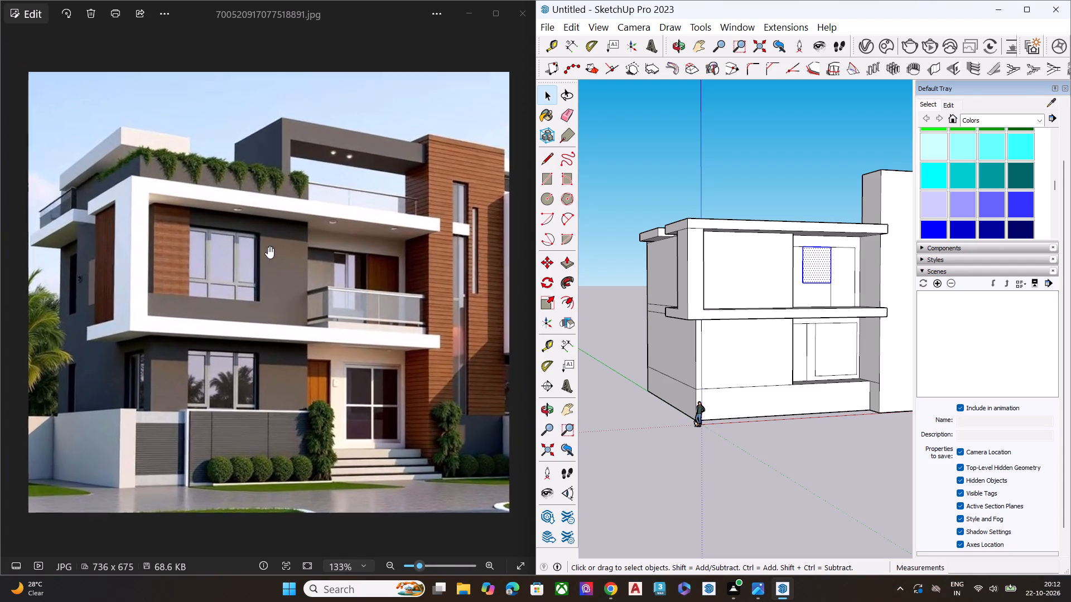
scroll(268, 246, "up", 2)
scroll(956, 292, "down", 7)
scroll(697, 265, "down", 1)
scroll(697, 265, "up", 1)
scroll(697, 265, "down", 1)
scroll(697, 266, "up", 1)
scroll(696, 274, "down", 6)
middle_click_drag(699, 318, 775, 325)
scroll(764, 325, "up", 4)
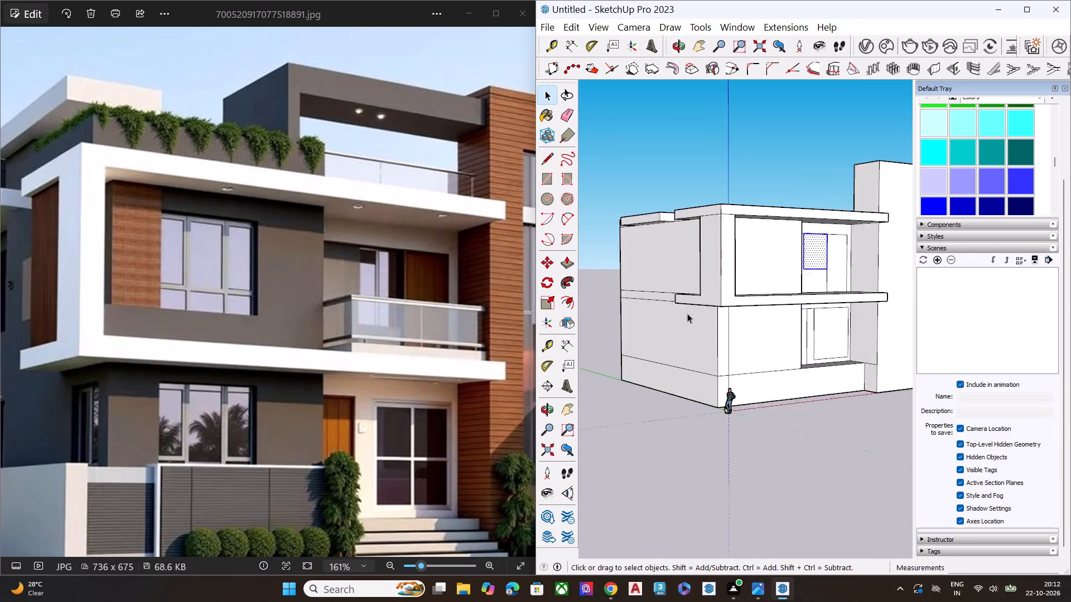
scroll(687, 313, "up", 3)
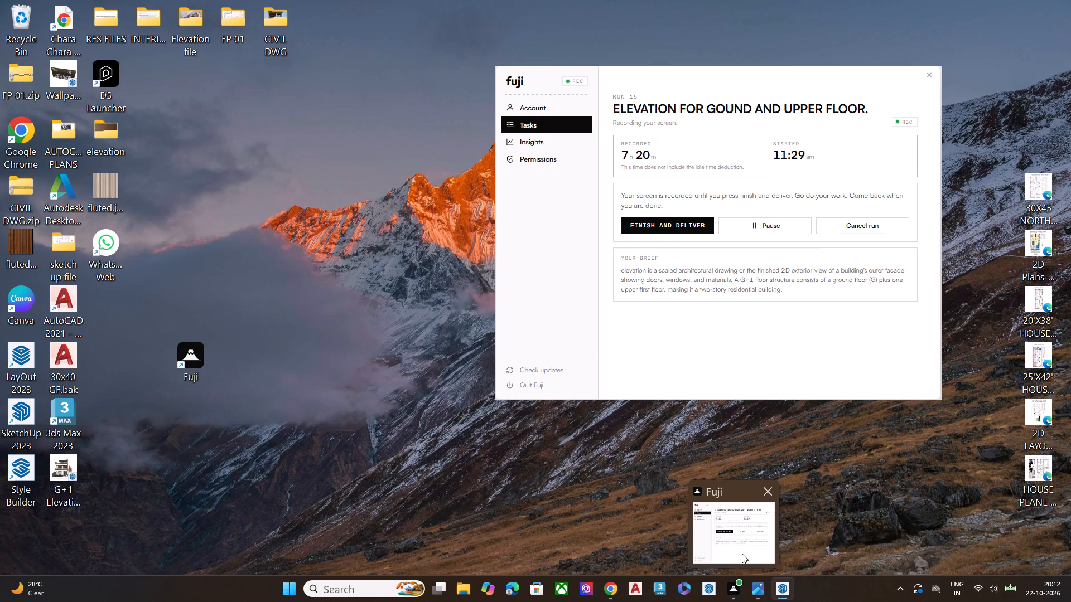
scroll(760, 302, "down", 6)
middle_click_drag(783, 326, 785, 400)
scroll(783, 328, "up", 3)
scroll(785, 310, "down", 1)
scroll(785, 309, "up", 3)
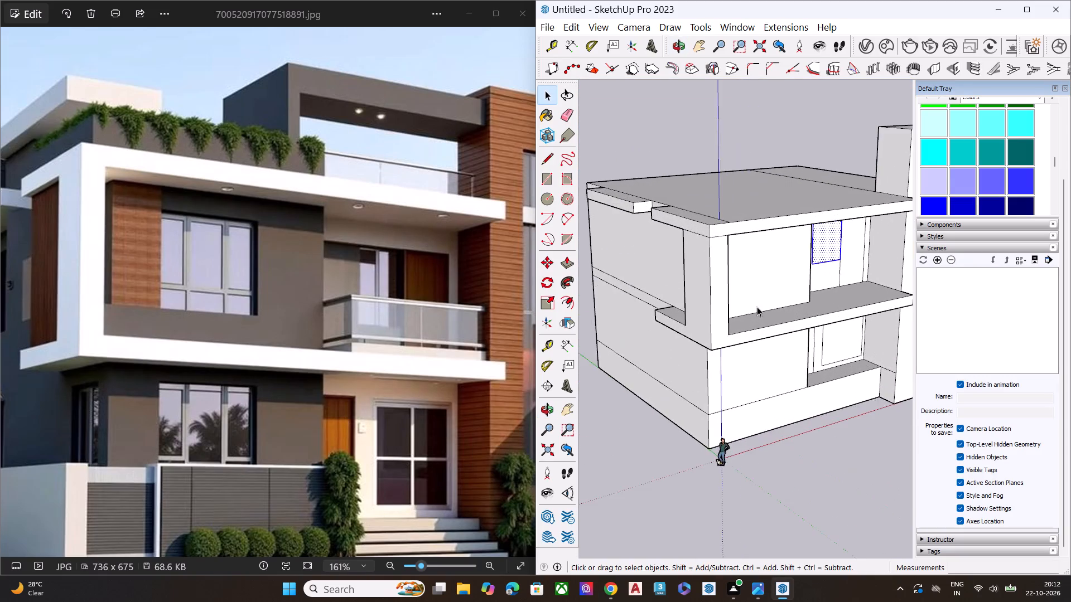
middle_click_drag(715, 292, 781, 228)
scroll(782, 229, "up", 2)
middle_click_drag(746, 280, 845, 227)
middle_click_drag(755, 324, 795, 300)
scroll(775, 326, "up", 2)
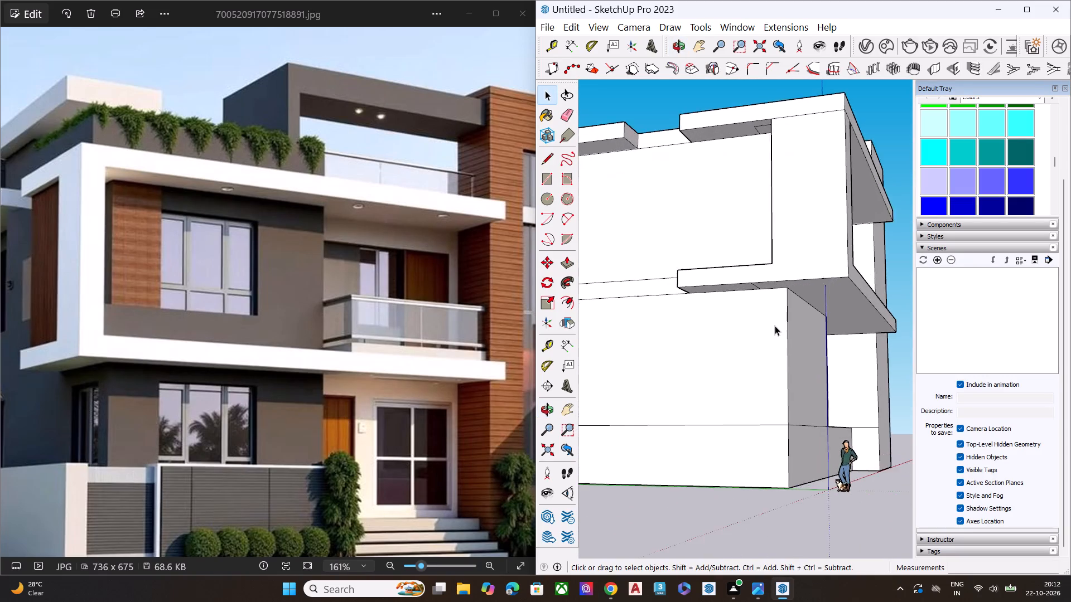
middle_click_drag(778, 332, 818, 305)
scroll(794, 331, "up", 2)
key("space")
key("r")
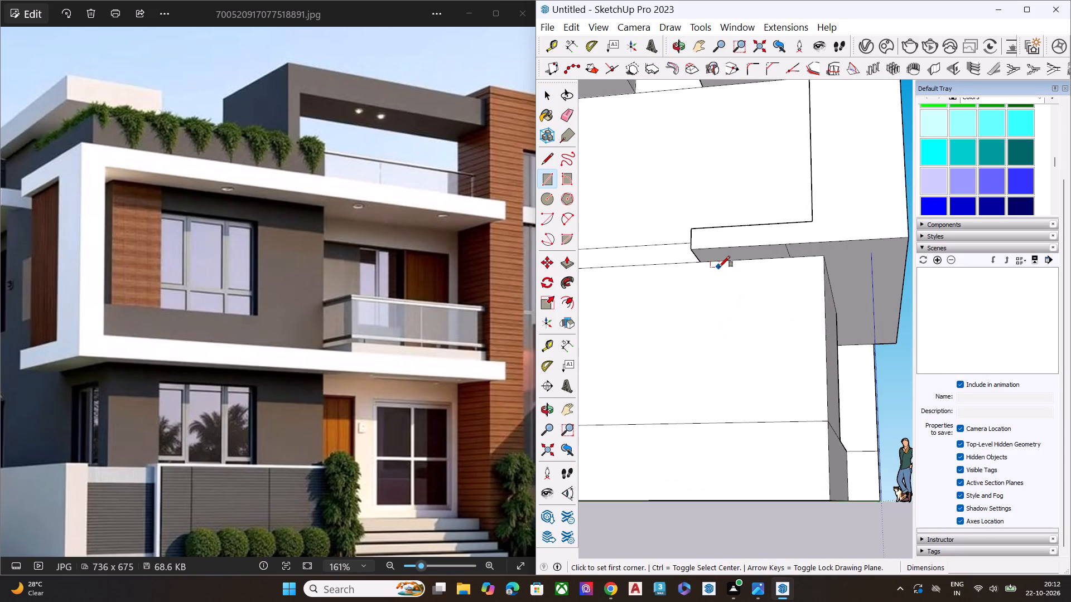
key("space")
Draw a horizontal line about 23' long across the projecting ground-floor front wall, level with the entrance's top line, to the outer corner.
middle_click_drag(832, 310, 615, 348)
scroll(736, 347, "up", 1)
key("l")
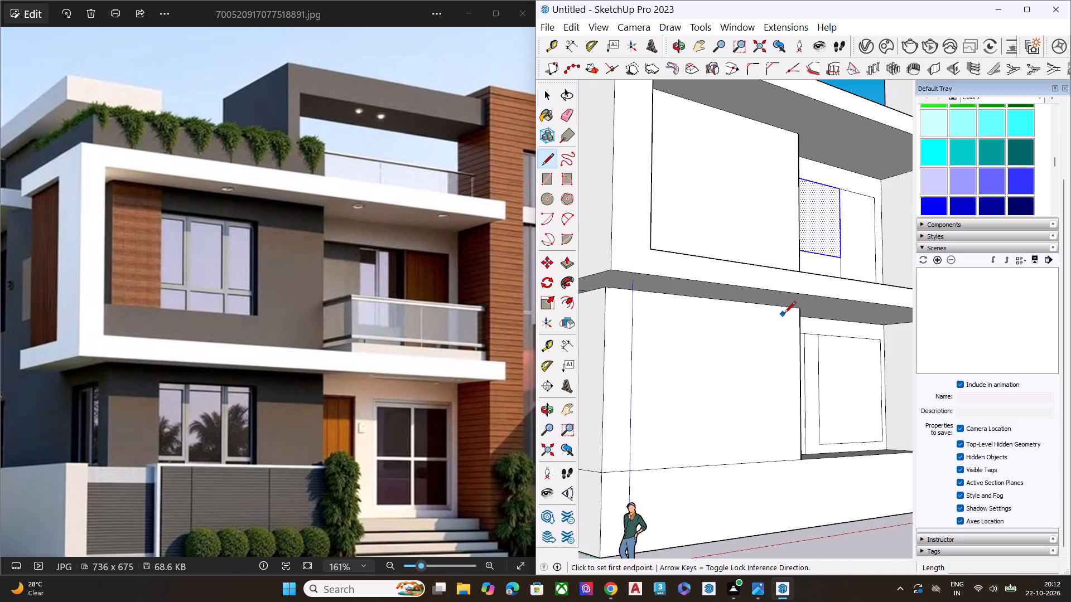
scroll(794, 331, "down", 1)
middle_click_drag(785, 333, 697, 341)
scroll(731, 337, "up", 5)
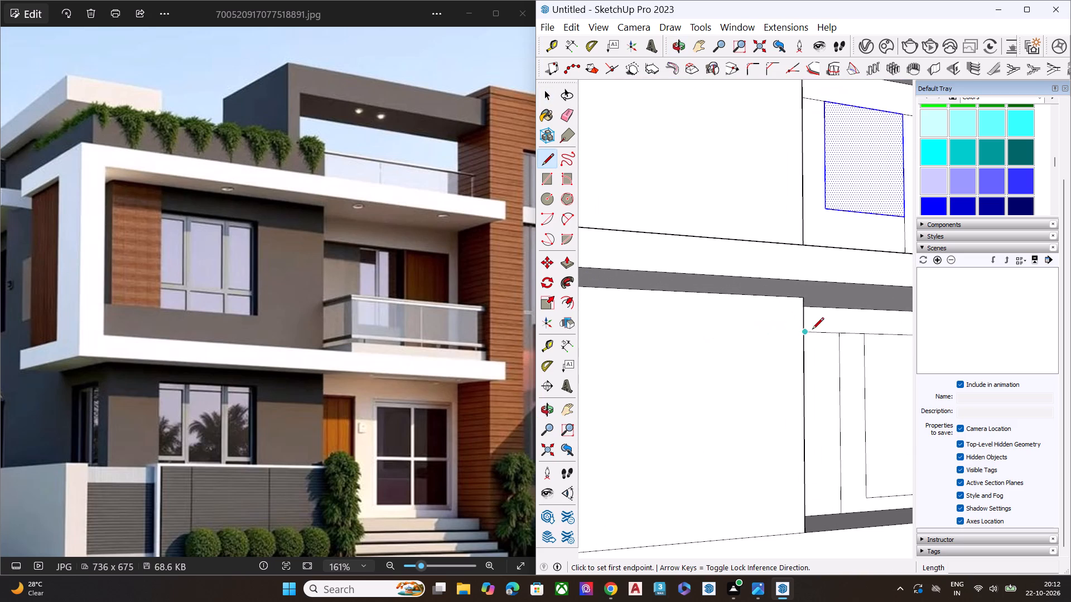
left_click(802, 328)
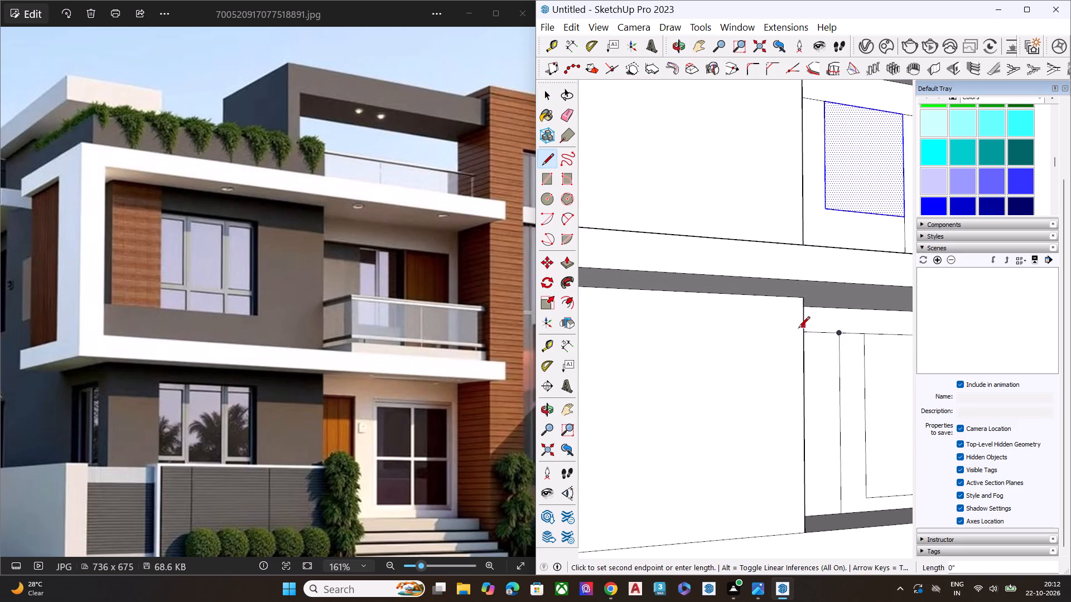
scroll(803, 360, "down", 3)
scroll(856, 353, "down", 9)
scroll(719, 346, "up", 4)
scroll(719, 346, "down", 2)
scroll(719, 346, "up", 1)
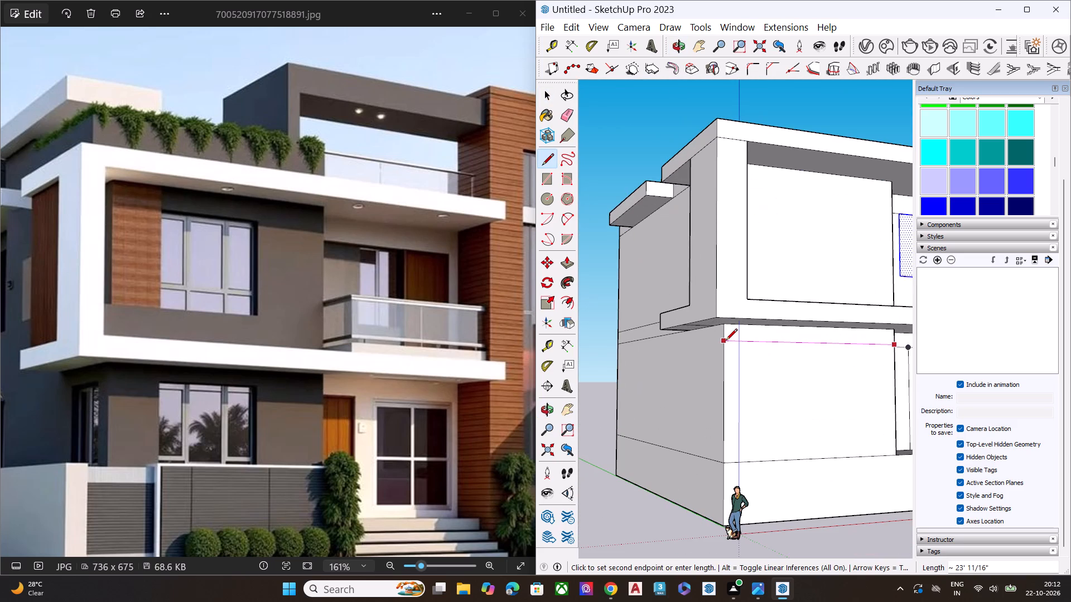
left_click(726, 341)
middle_click_drag(726, 340, 905, 308)
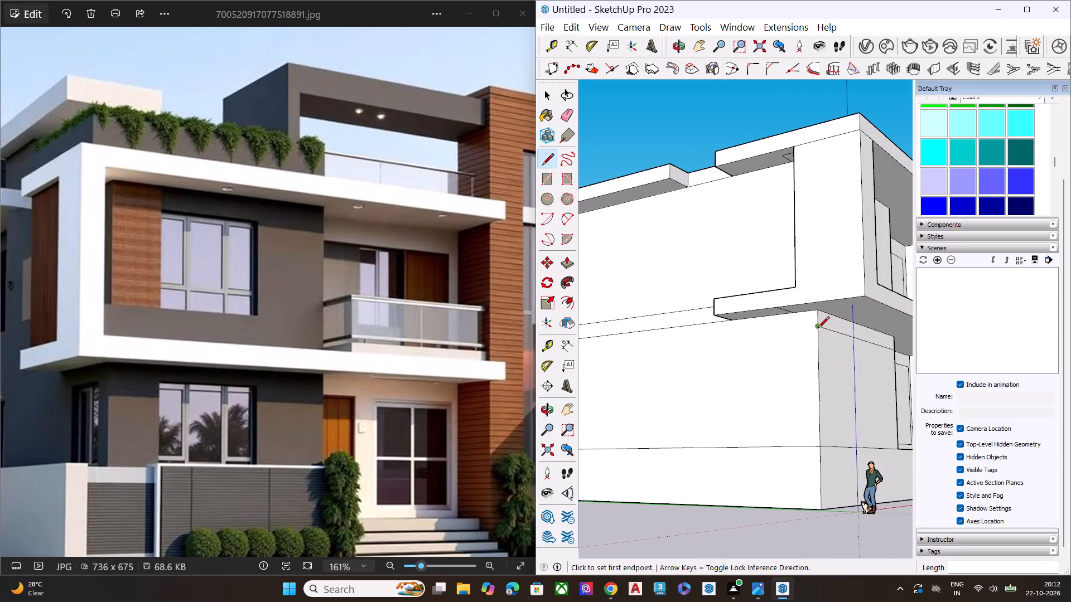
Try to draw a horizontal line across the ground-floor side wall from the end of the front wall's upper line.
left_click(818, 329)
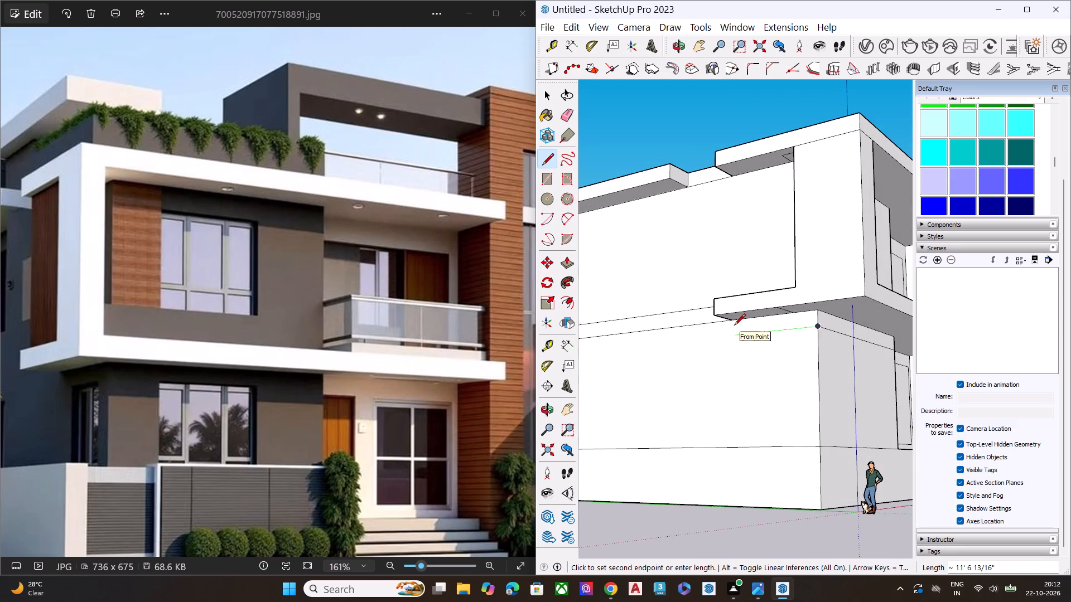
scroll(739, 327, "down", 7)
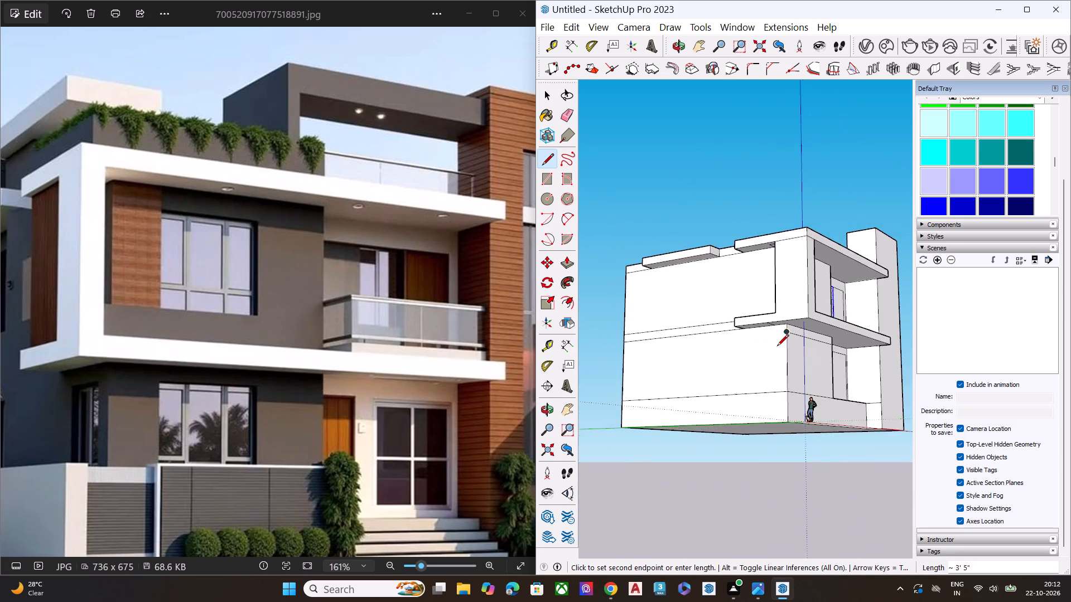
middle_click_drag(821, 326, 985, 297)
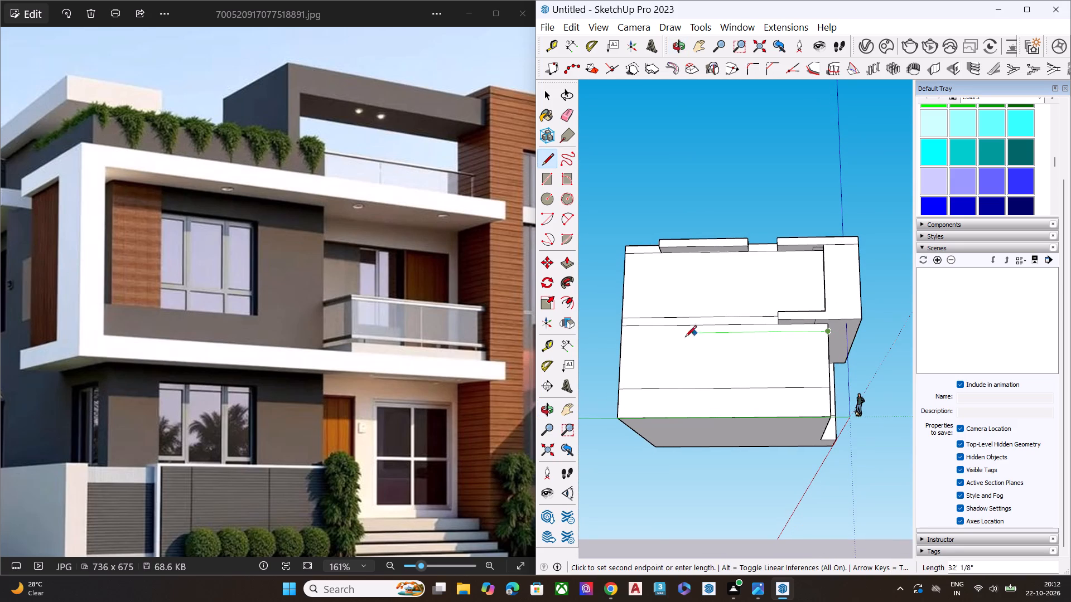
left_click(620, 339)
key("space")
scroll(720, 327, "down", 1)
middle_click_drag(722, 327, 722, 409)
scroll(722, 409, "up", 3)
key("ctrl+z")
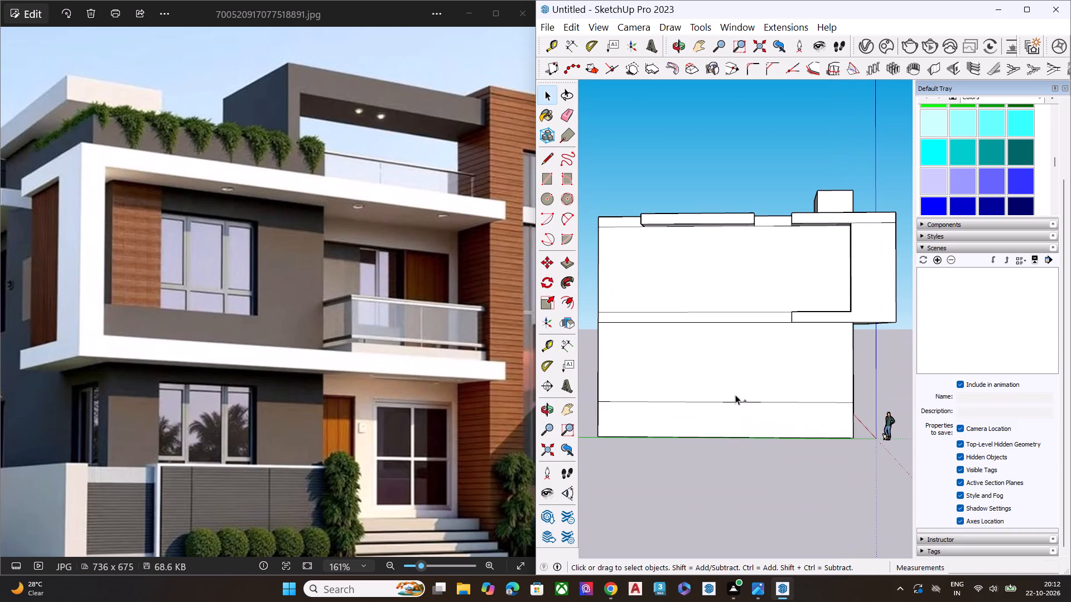
Draw a horizontal line along the whole ground-floor side wall, from the front wall's upper line at the corner to the far edge.
middle_click_drag(819, 352, 650, 317)
scroll(778, 336, "up", 1)
scroll(779, 336, "down", 1)
scroll(779, 336, "up", 2)
key("l")
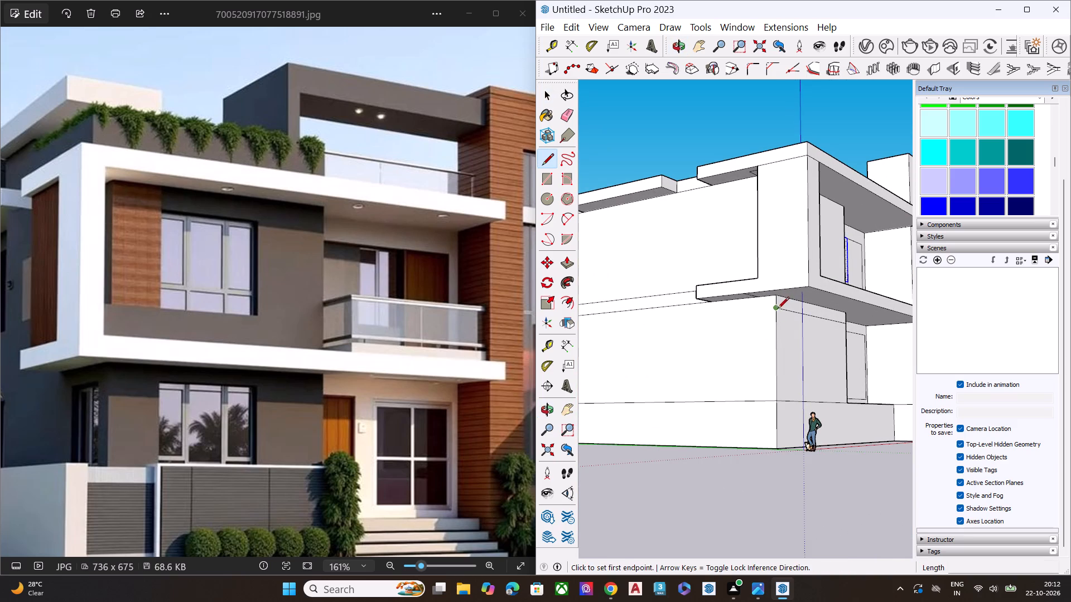
left_click(778, 308)
scroll(771, 306, "down", 4)
scroll(785, 316, "up", 1)
scroll(785, 316, "down", 2)
scroll(765, 314, "up", 2)
scroll(764, 315, "down", 4)
scroll(662, 323, "up", 4)
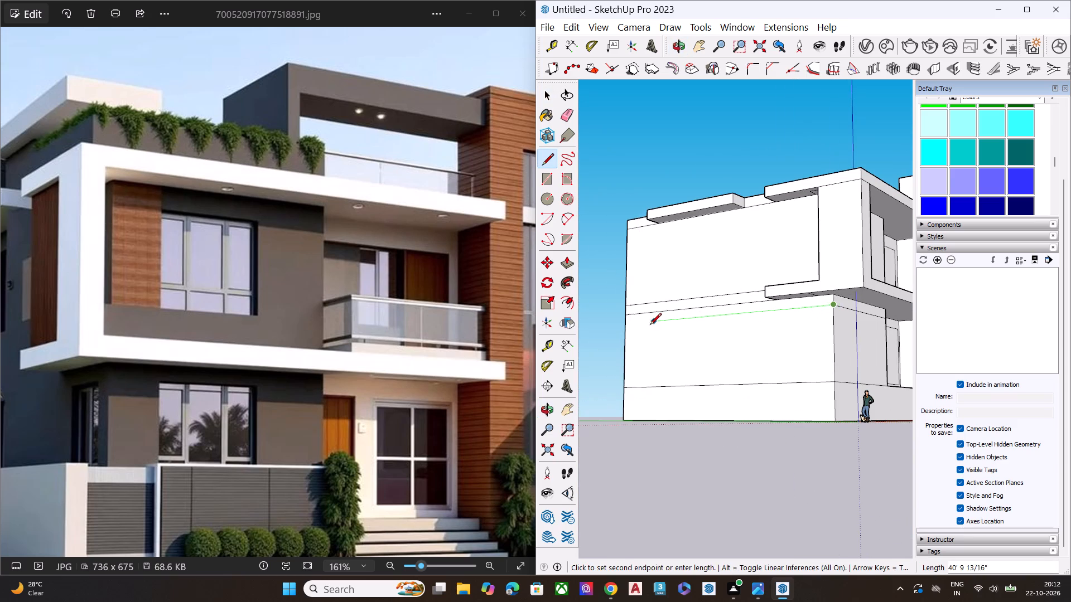
left_click(625, 324)
key("space")
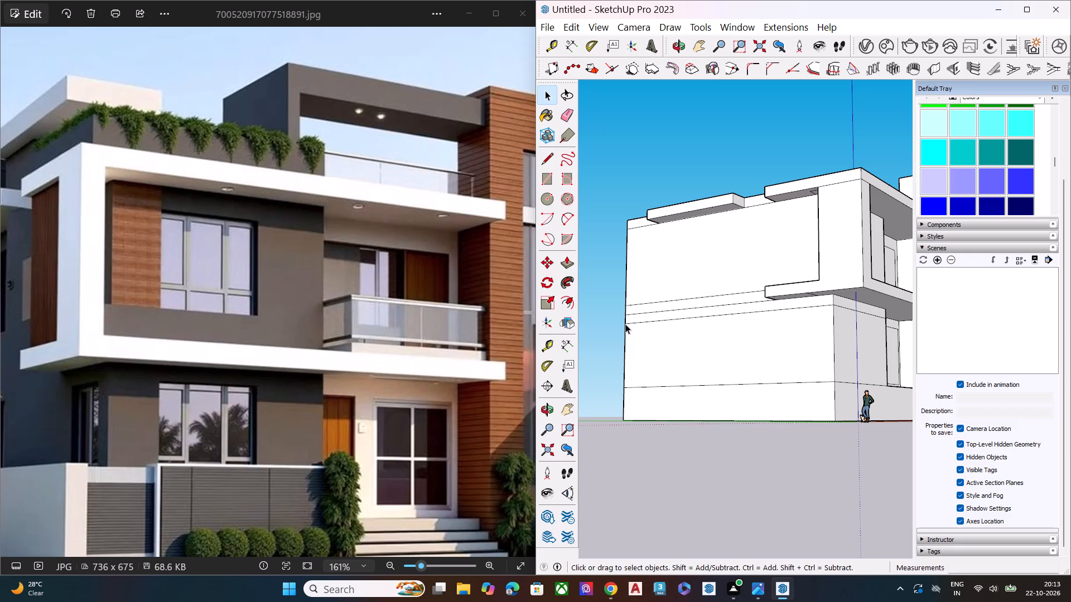
Compare the side wall's upper and ground floors with the window positions in the full reference photo.
scroll(708, 268, "down", 5)
middle_click_drag(736, 324, 800, 394)
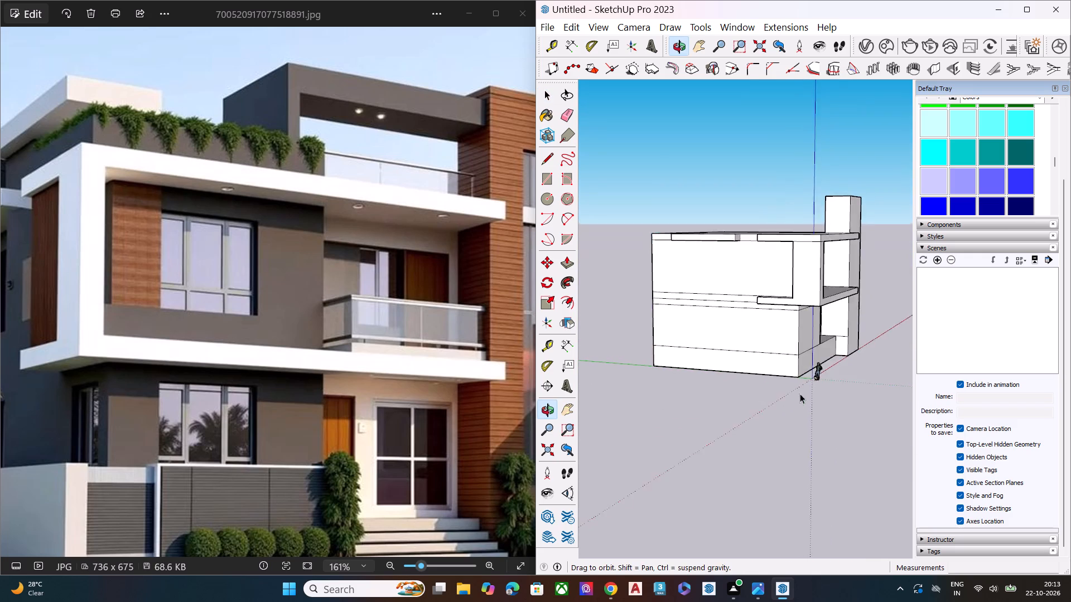
middle_click_drag(800, 394, 800, 400)
scroll(720, 357, "up", 5)
scroll(339, 344, "down", 1)
scroll(341, 345, "up", 1)
scroll(356, 348, "down", 6)
scroll(88, 383, "up", 2)
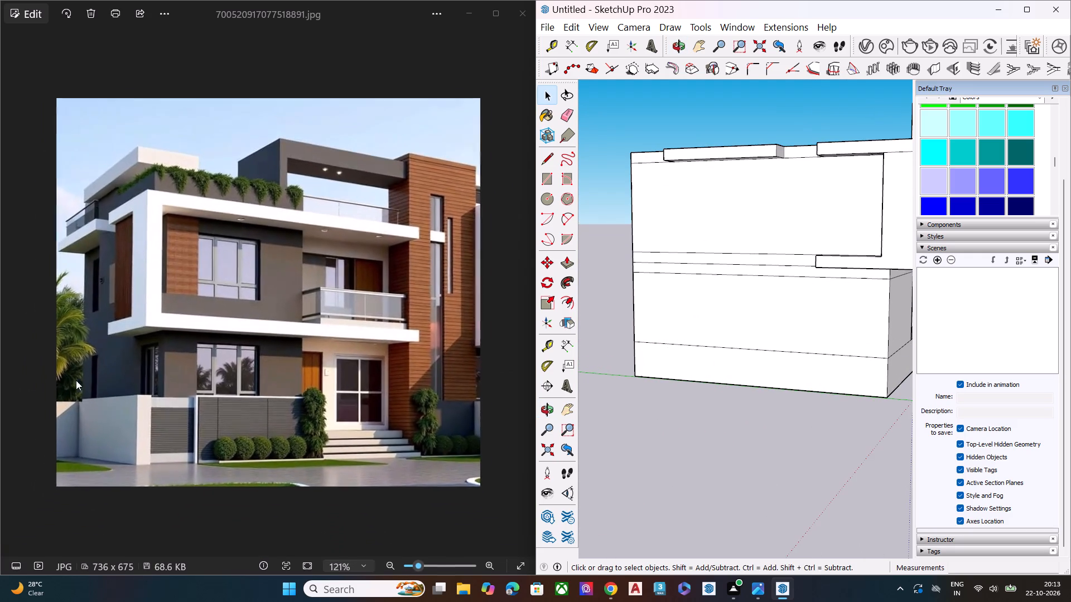
scroll(76, 380, "up", 3)
scroll(76, 380, "down", 3)
middle_click_drag(841, 323, 878, 297)
scroll(878, 297, "up", 1)
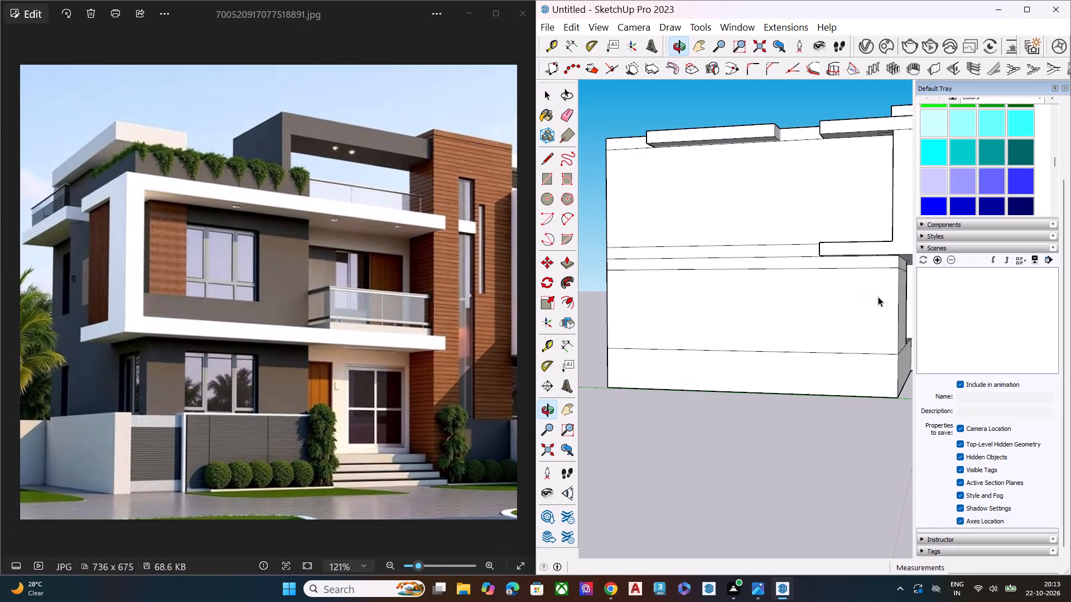
scroll(594, 303, "down", 6)
middle_click_drag(774, 313, 849, 297)
scroll(797, 303, "up", 7)
scroll(683, 300, "down", 1)
scroll(674, 302, "up", 1)
scroll(656, 306, "down", 3)
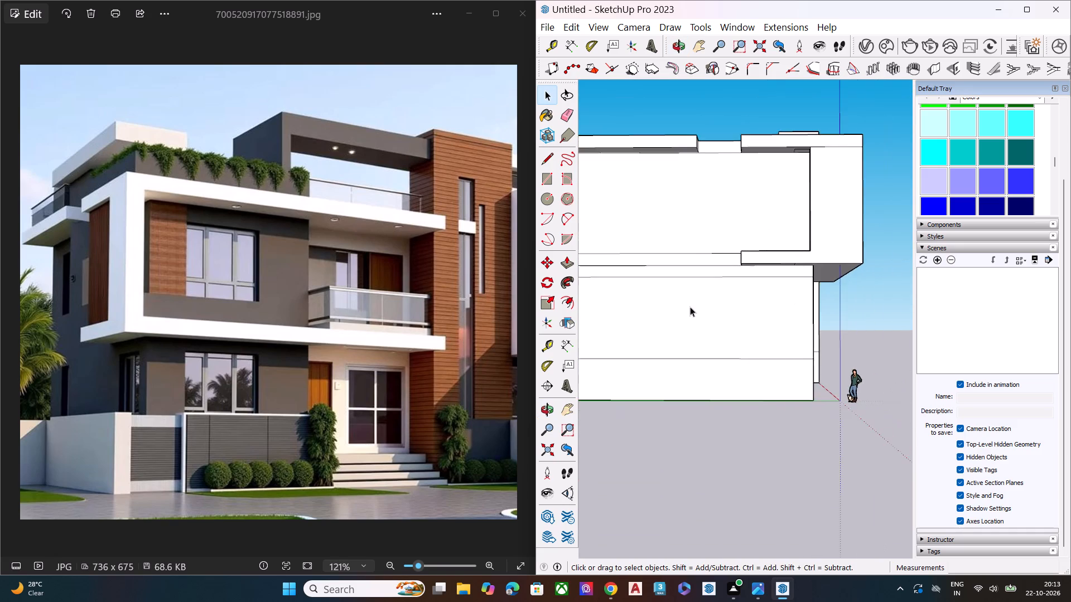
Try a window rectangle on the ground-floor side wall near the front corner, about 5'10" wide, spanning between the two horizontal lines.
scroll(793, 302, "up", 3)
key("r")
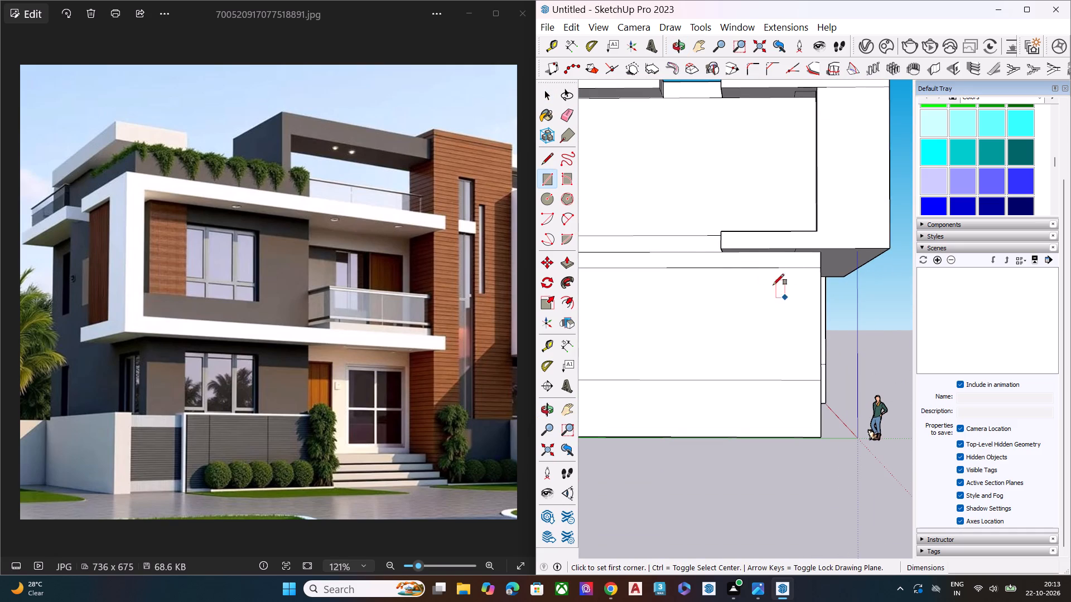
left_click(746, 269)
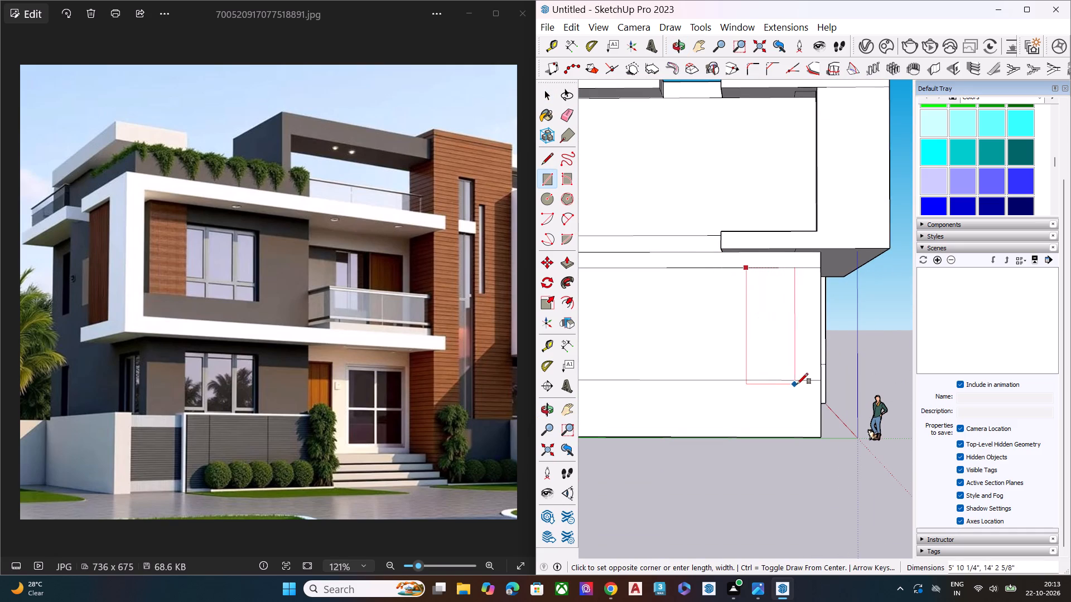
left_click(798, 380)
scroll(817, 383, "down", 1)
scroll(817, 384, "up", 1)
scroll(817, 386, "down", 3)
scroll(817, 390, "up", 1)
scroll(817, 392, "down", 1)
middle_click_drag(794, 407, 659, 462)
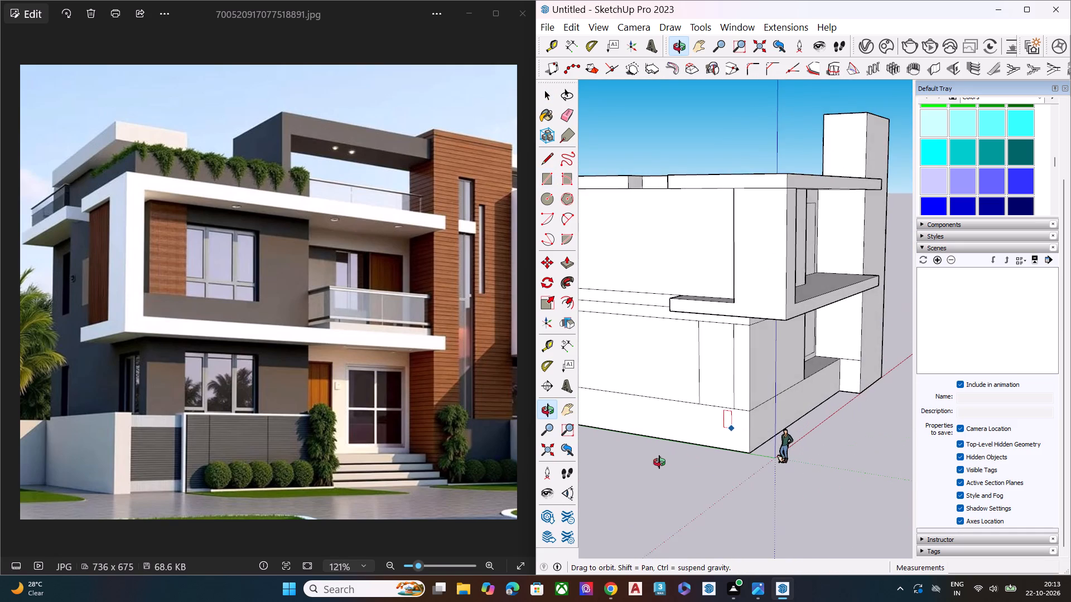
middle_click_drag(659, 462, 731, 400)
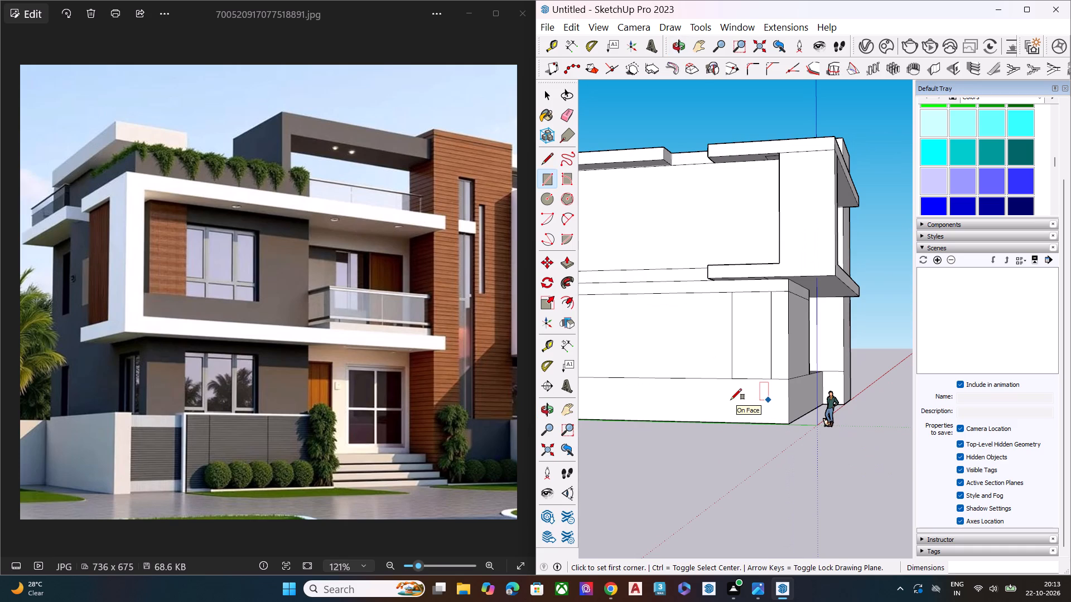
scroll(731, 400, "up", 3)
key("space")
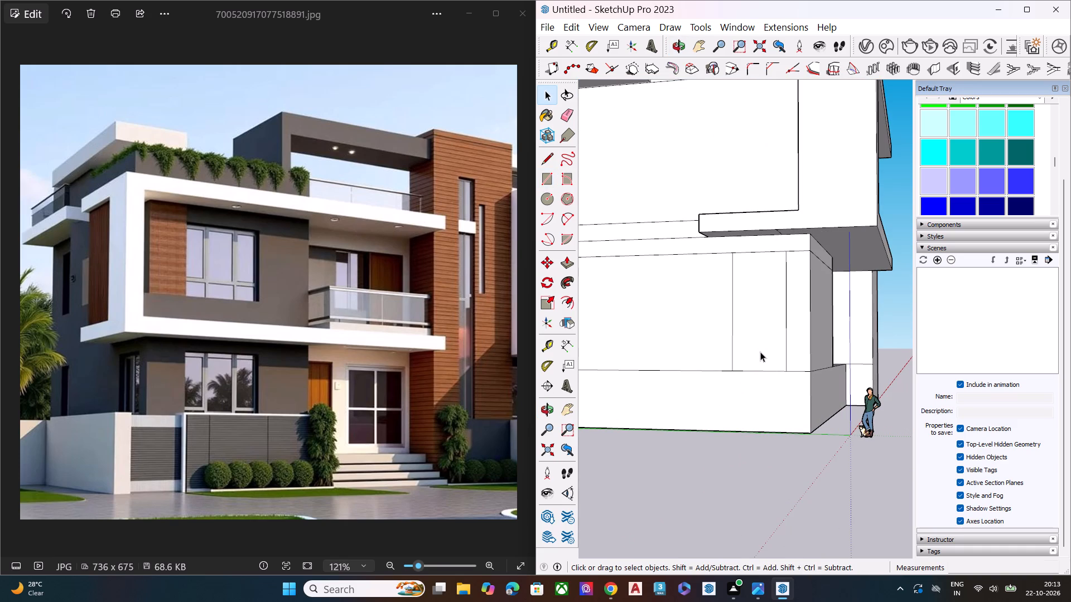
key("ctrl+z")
Draw a window rectangle about 6' wide and 10' high on the ground-floor side wall near the front corner, starting on the upper line.
key("r")
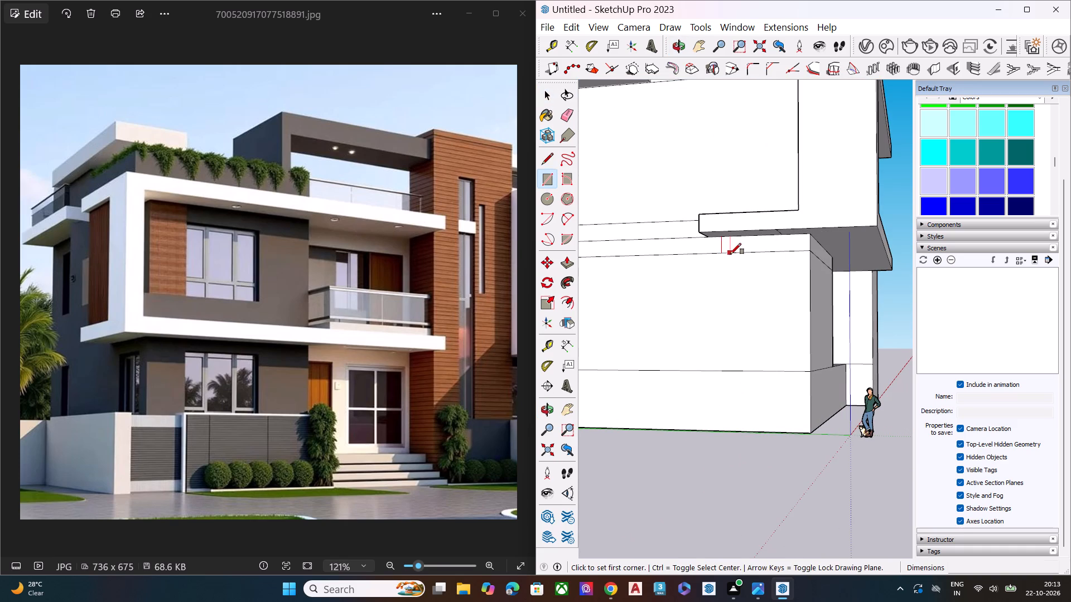
left_click(730, 254)
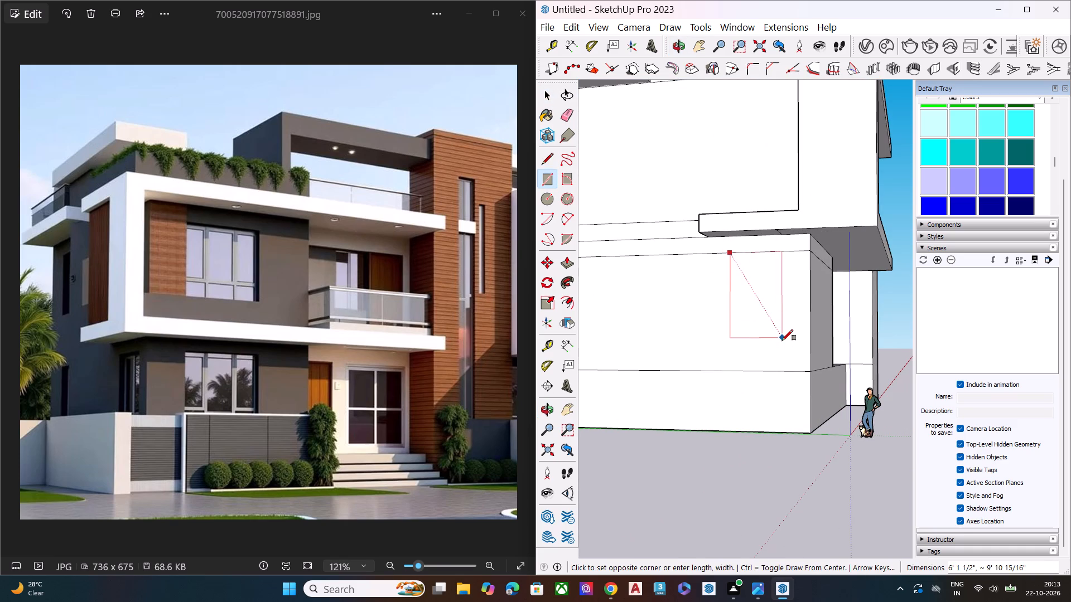
left_click(782, 341)
key("space")
Draw a square window outline about 12' by 12' on the upper-floor side wall, toward the rear.
scroll(773, 348, "down", 1)
scroll(779, 351, "up", 1)
scroll(783, 353, "down", 5)
scroll(777, 320, "up", 1)
scroll(778, 321, "down", 4)
middle_click_drag(682, 341, 726, 339)
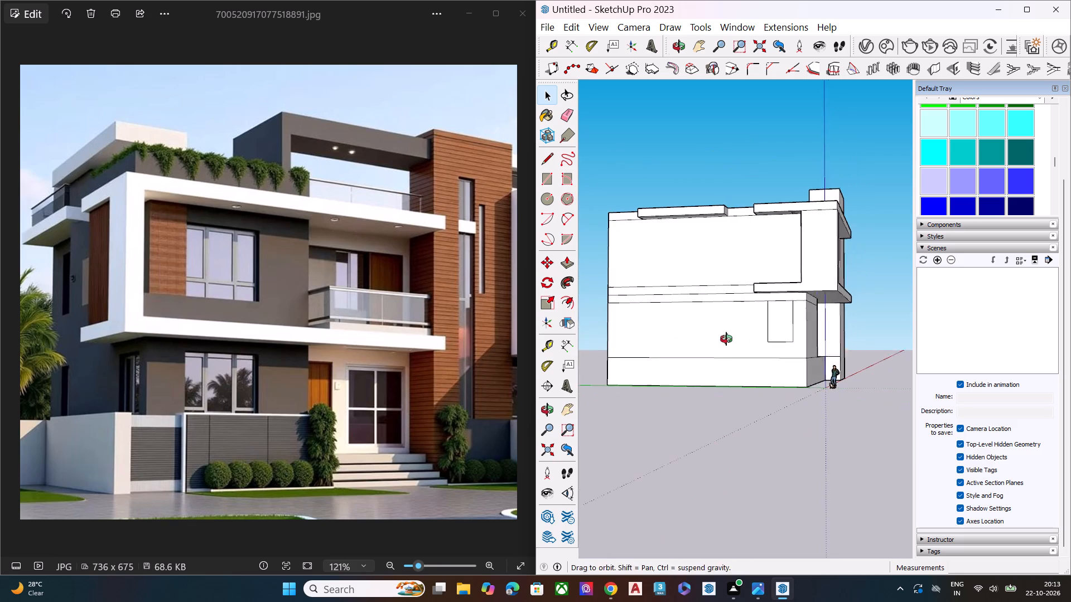
middle_click_drag(726, 339, 789, 337)
scroll(625, 329, "up", 6)
key("r")
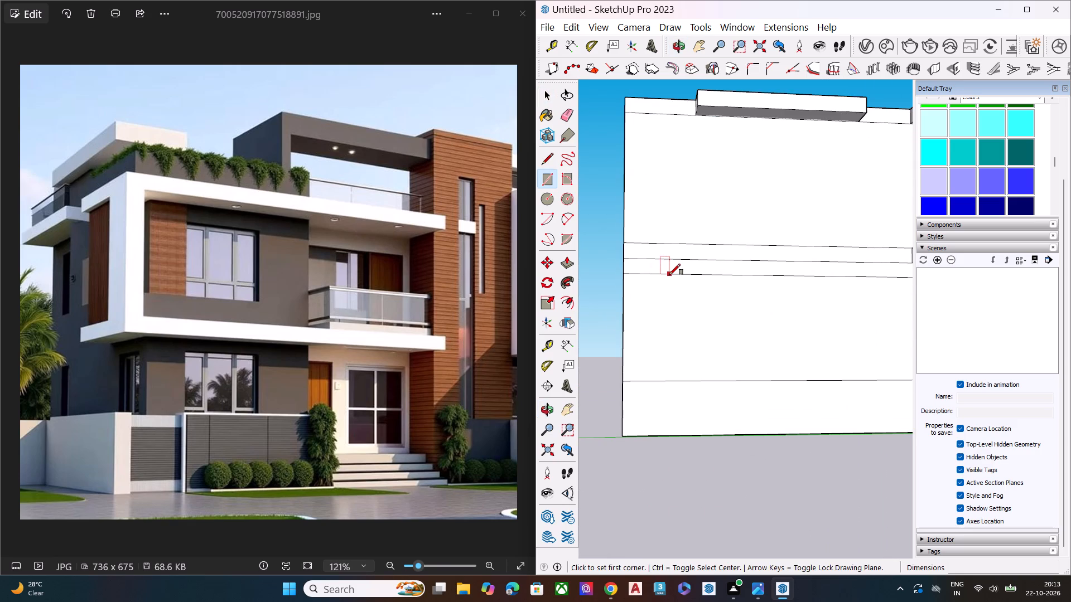
scroll(654, 304, "down", 4)
scroll(700, 183, "up", 6)
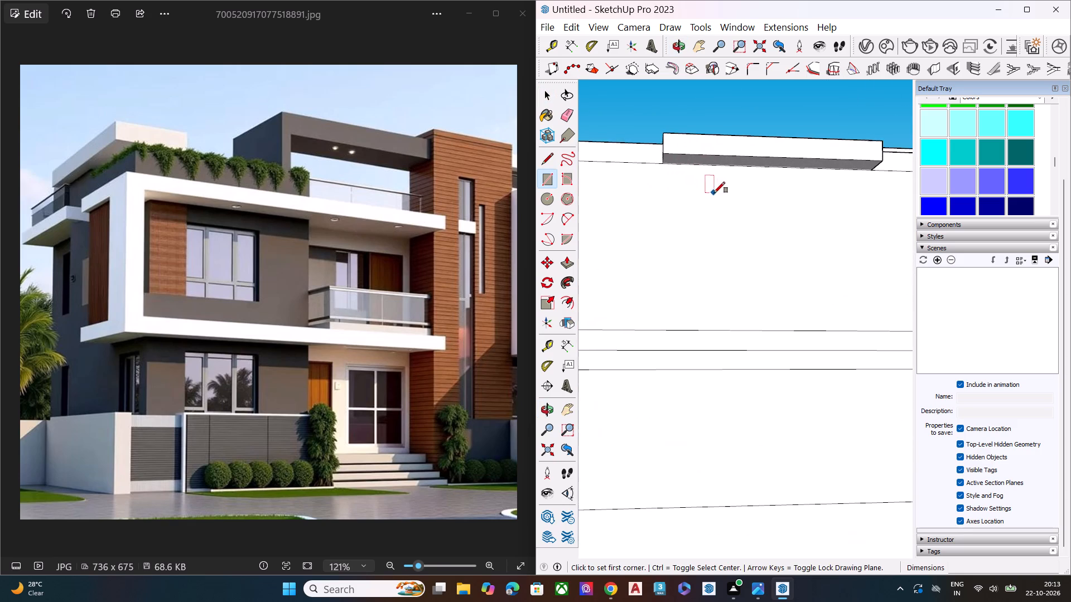
middle_click_drag(736, 218, 711, 186)
scroll(711, 186, "up", 1)
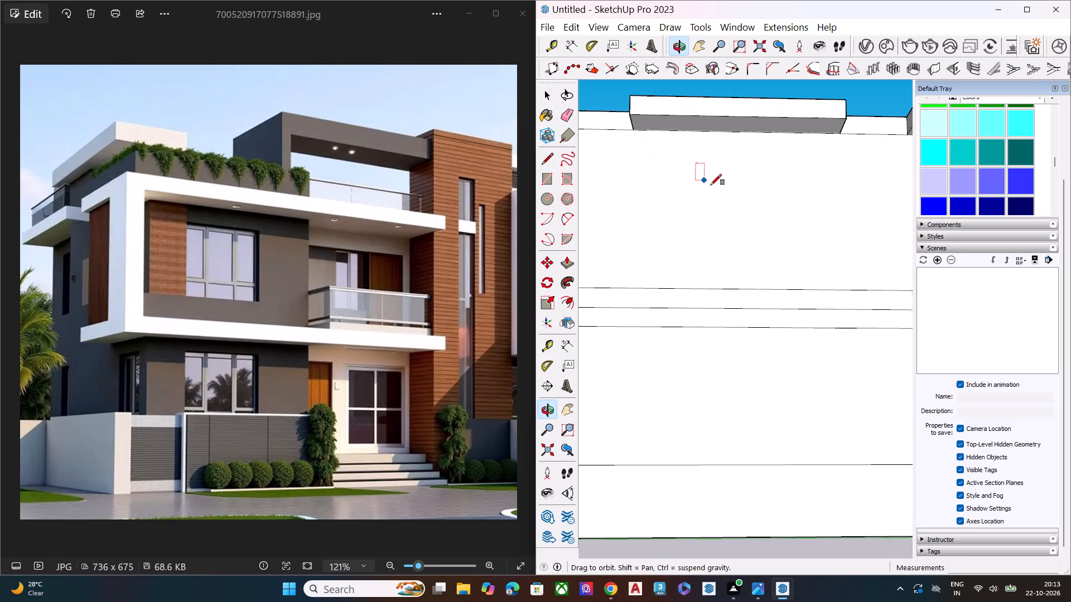
scroll(662, 194, "down", 7)
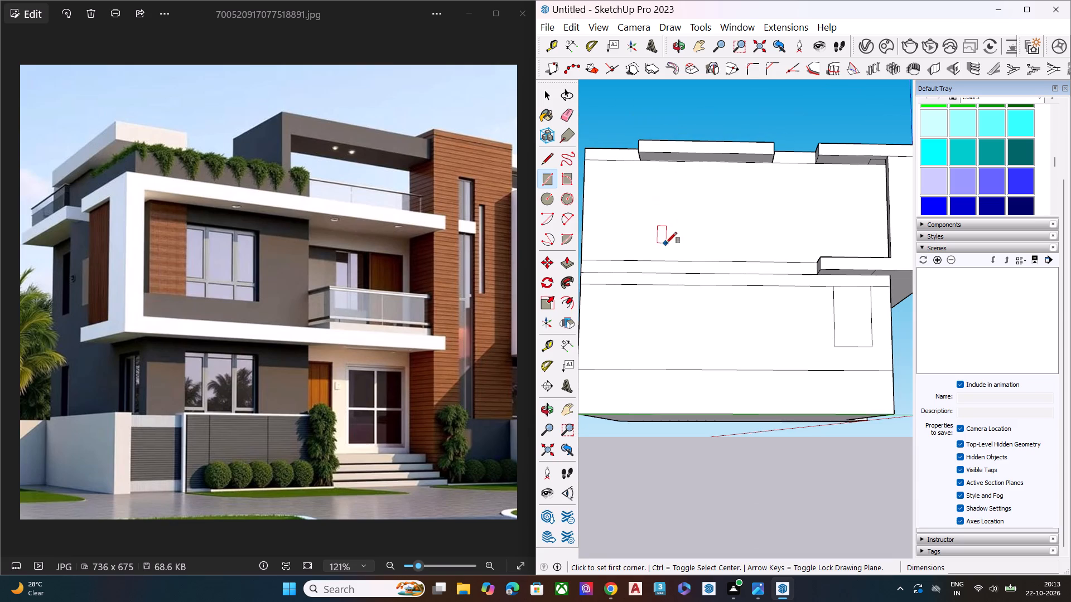
left_click(665, 171)
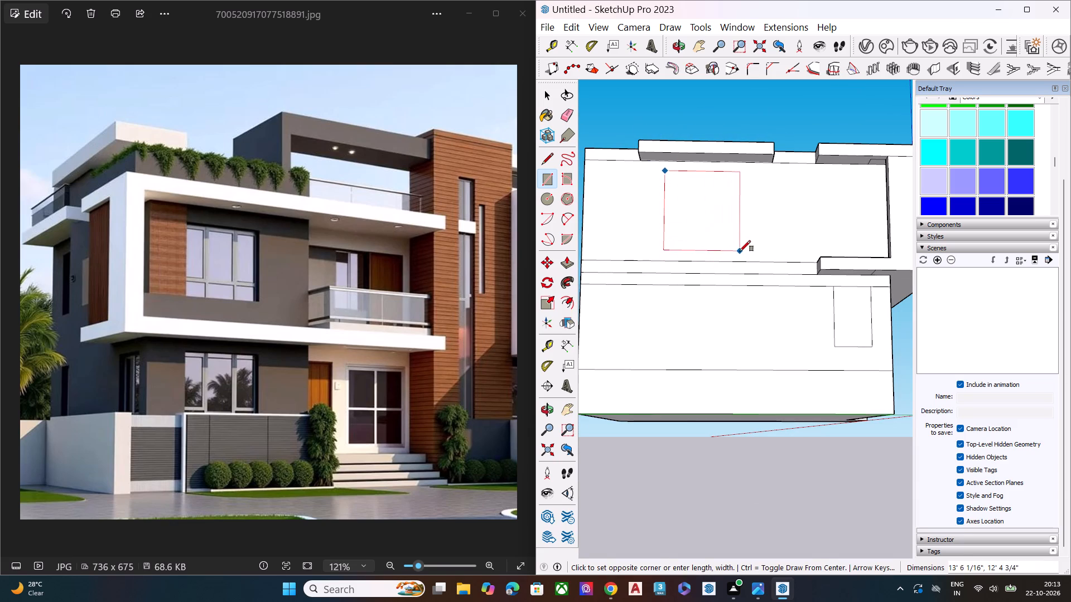
left_click(737, 240)
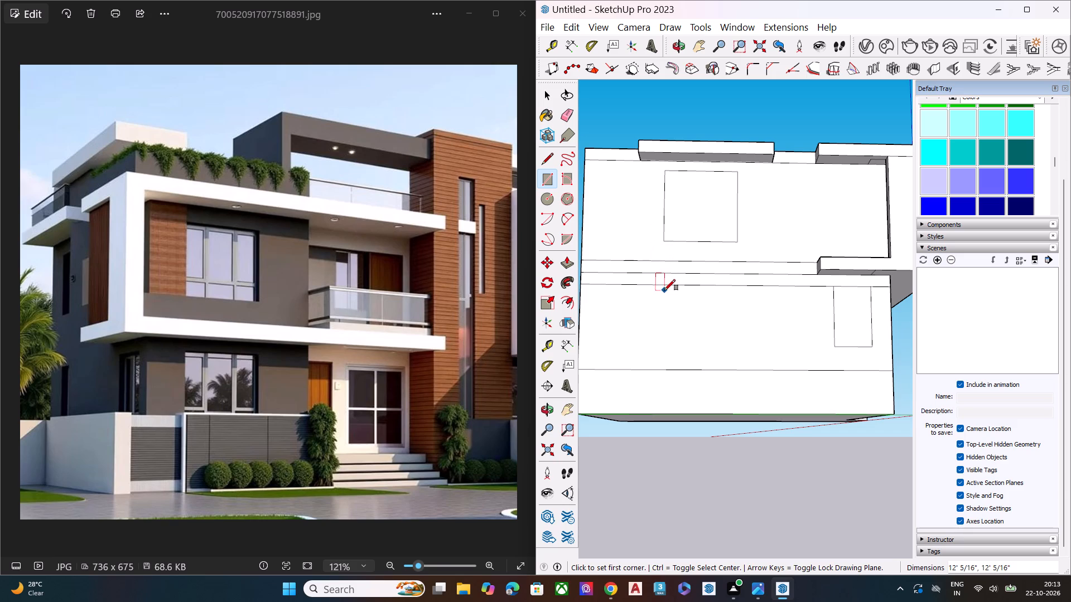
Draw a roughly square window outline on the ground-floor side wall beneath the upper-floor one, starting on the horizontal line.
left_click(662, 285)
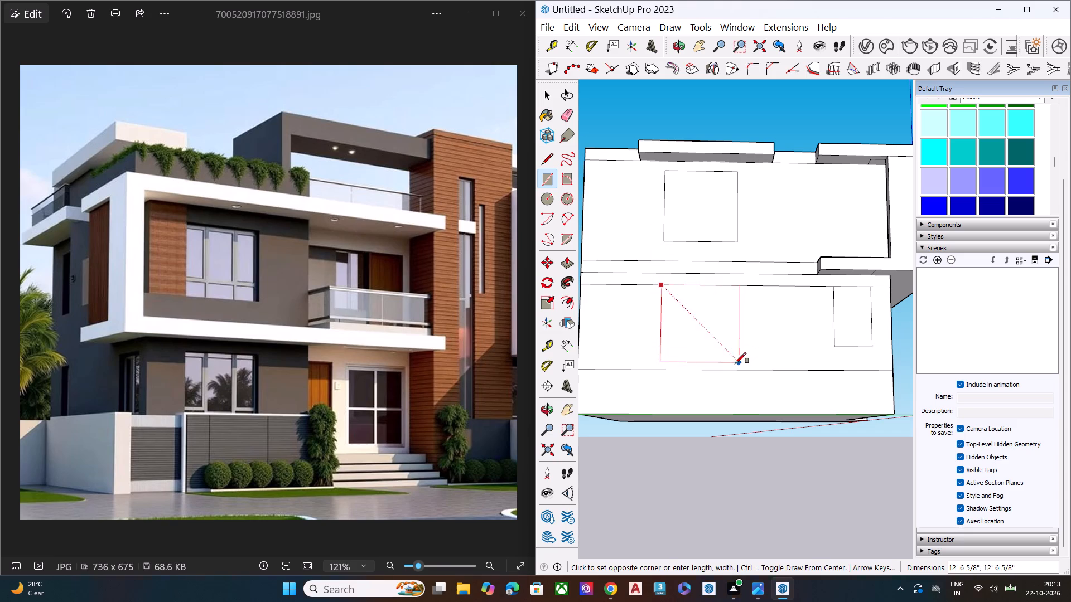
left_click(731, 353)
key("space")
Erase the three leftover segments of the upper horizontal line beside and between the ground-floor side windows.
key("e")
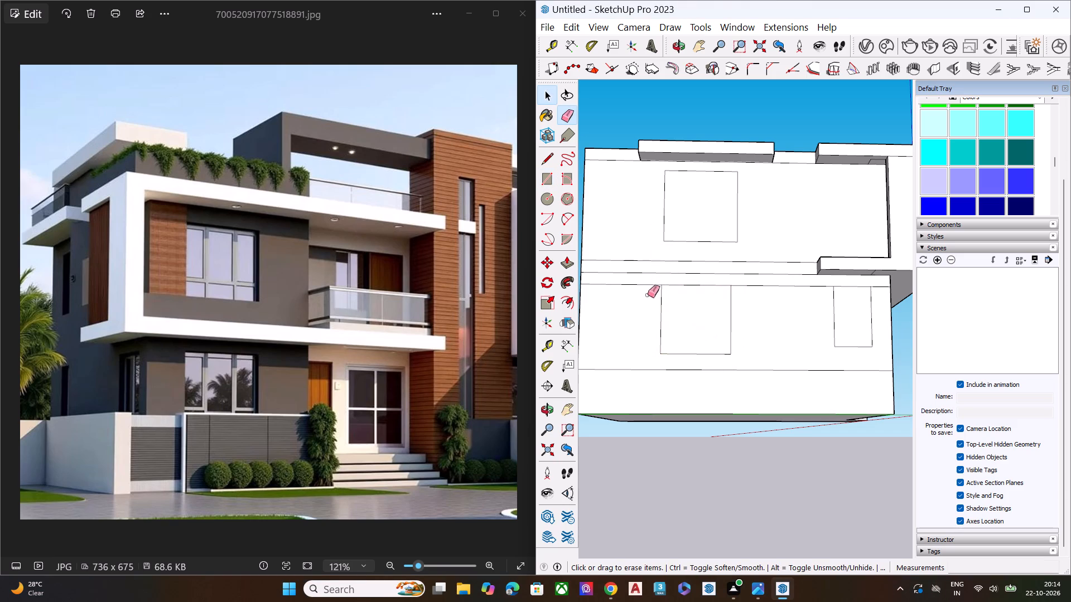
left_click(639, 284)
left_click(778, 284)
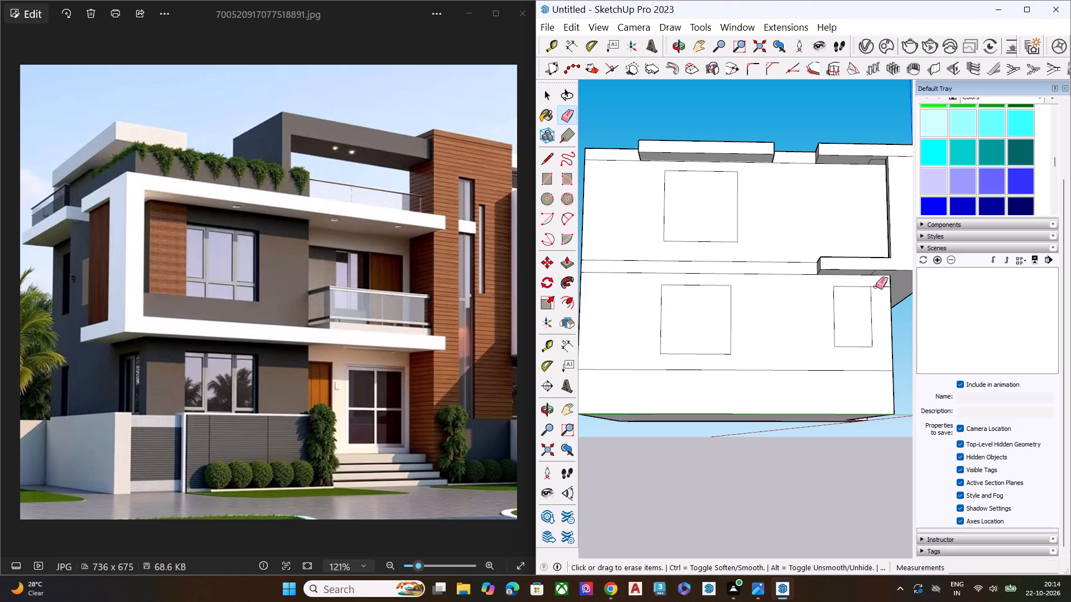
left_click(882, 287)
Draw a window rectangle about 12'2" wide and 13'3" high on the projecting ground-floor front wall, hanging from its upper line near the entrance.
middle_click_drag(861, 302, 660, 348)
scroll(756, 320, "up", 5)
scroll(819, 313, "down", 8)
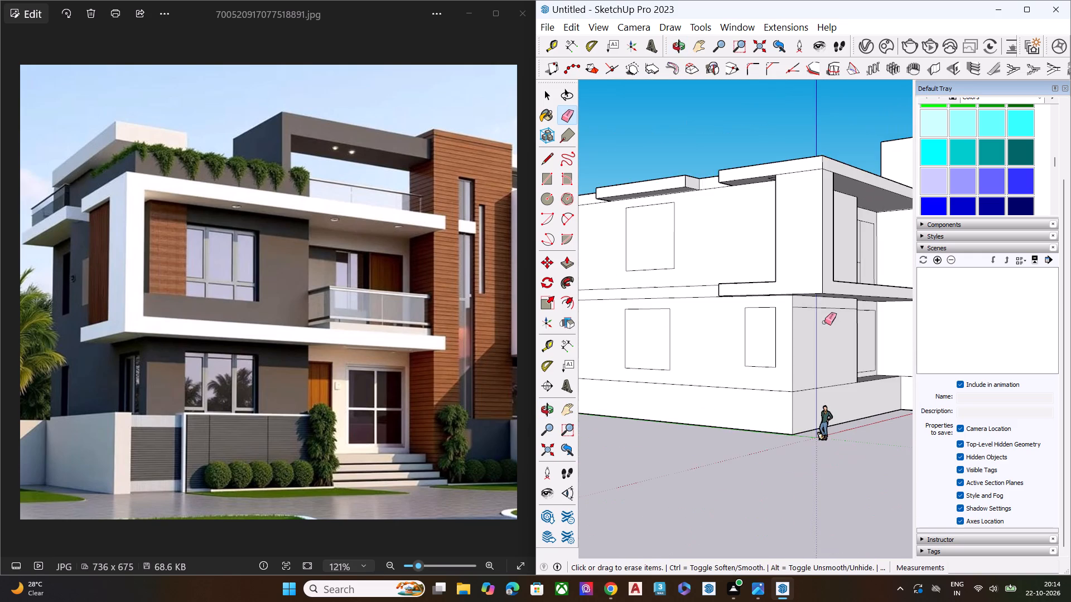
middle_click_drag(821, 341, 634, 380)
middle_click_drag(865, 351, 818, 309)
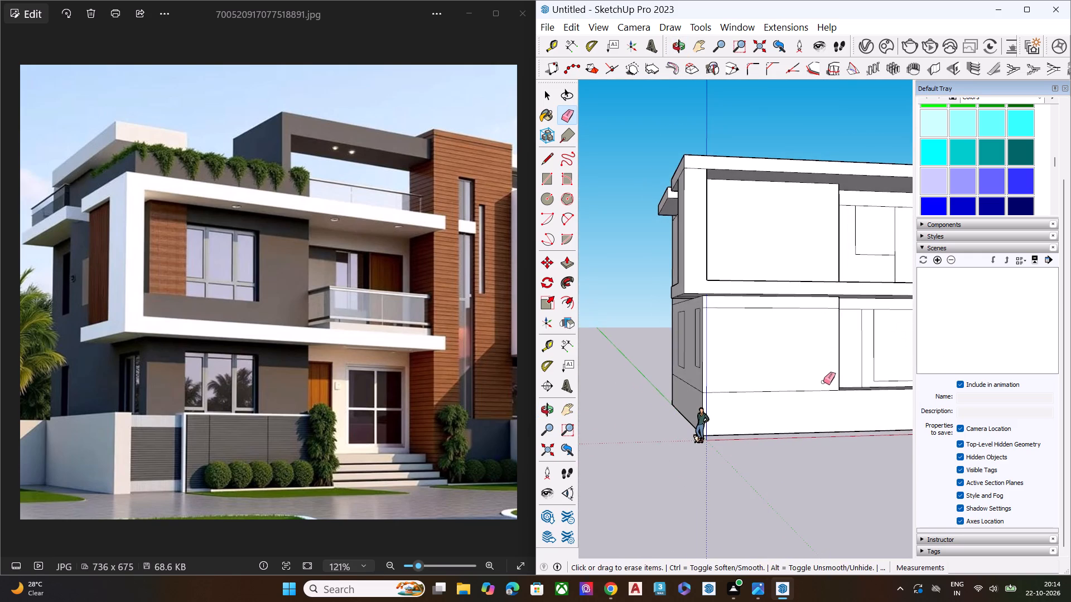
scroll(823, 383, "up", 3)
key("space")
key("r")
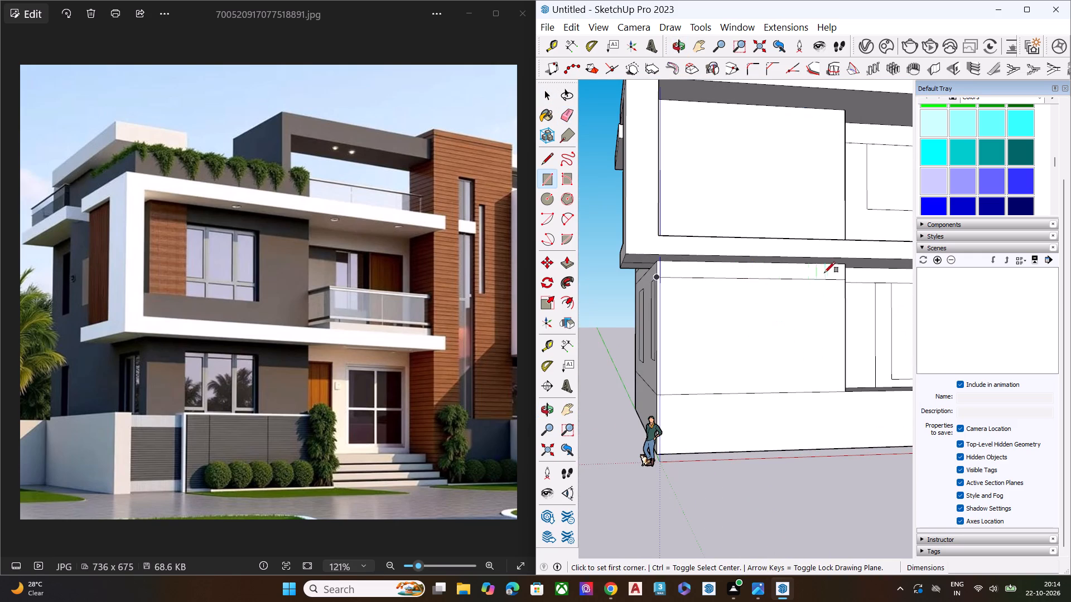
left_click(833, 280)
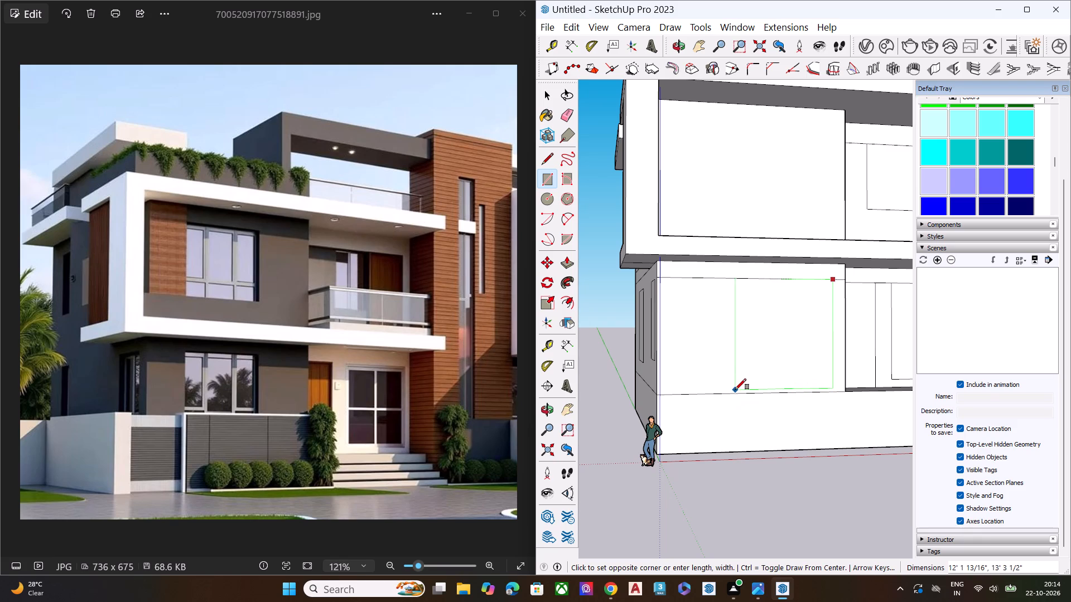
left_click(735, 390)
key("space")
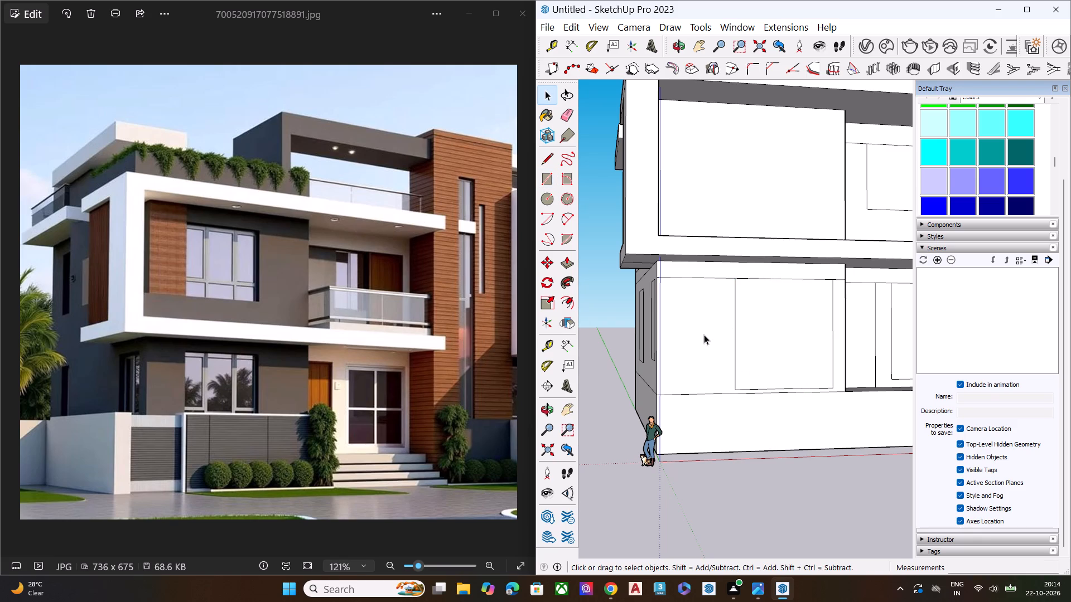
Erase the leftover upper line beside the front window and the horizontal dividing line below it on the ground-floor front wall.
key("e")
left_click(708, 278)
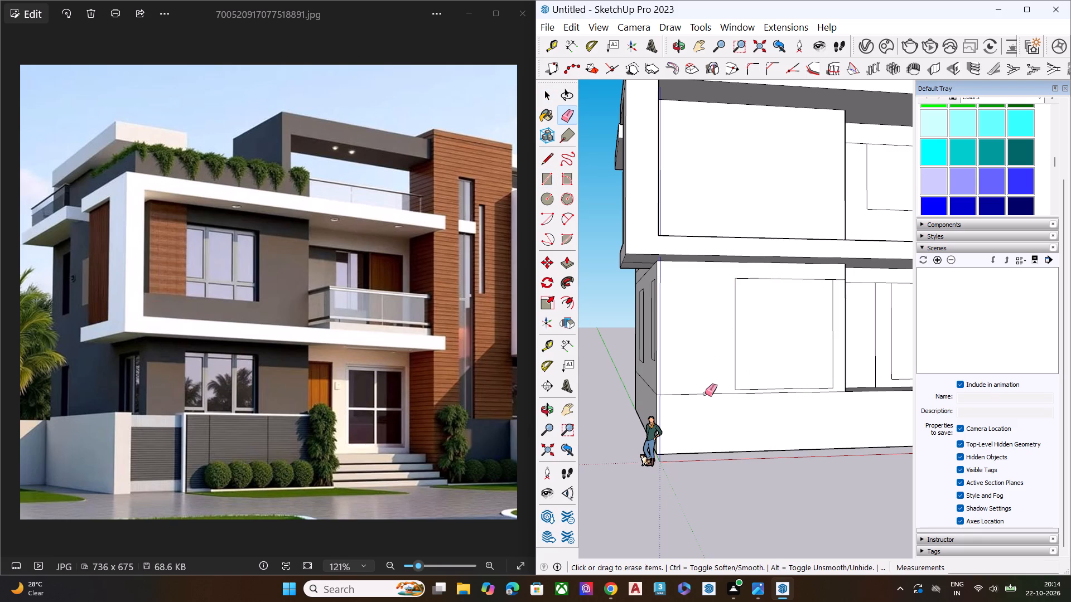
left_click(705, 395)
middle_click_drag(687, 383, 811, 361)
scroll(672, 353, "up", 4)
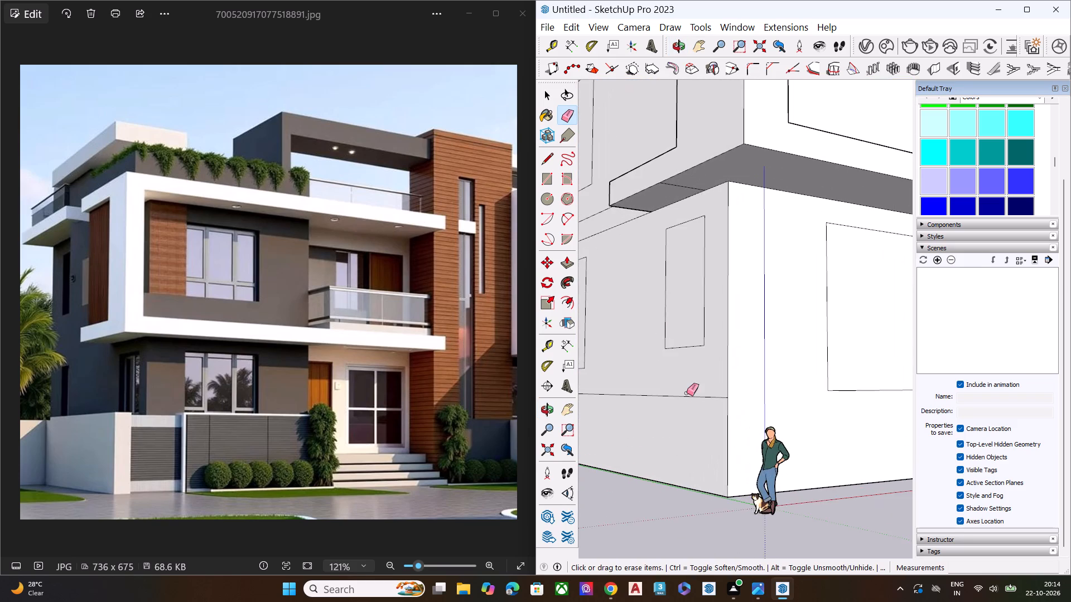
Undo the last erasure of the horizontal dividing line on the ground-floor front wall.
scroll(715, 388, "down", 4)
scroll(715, 388, "up", 1)
scroll(715, 388, "down", 3)
key("ctrl+z")
key("space")
scroll(789, 370, "down", 3)
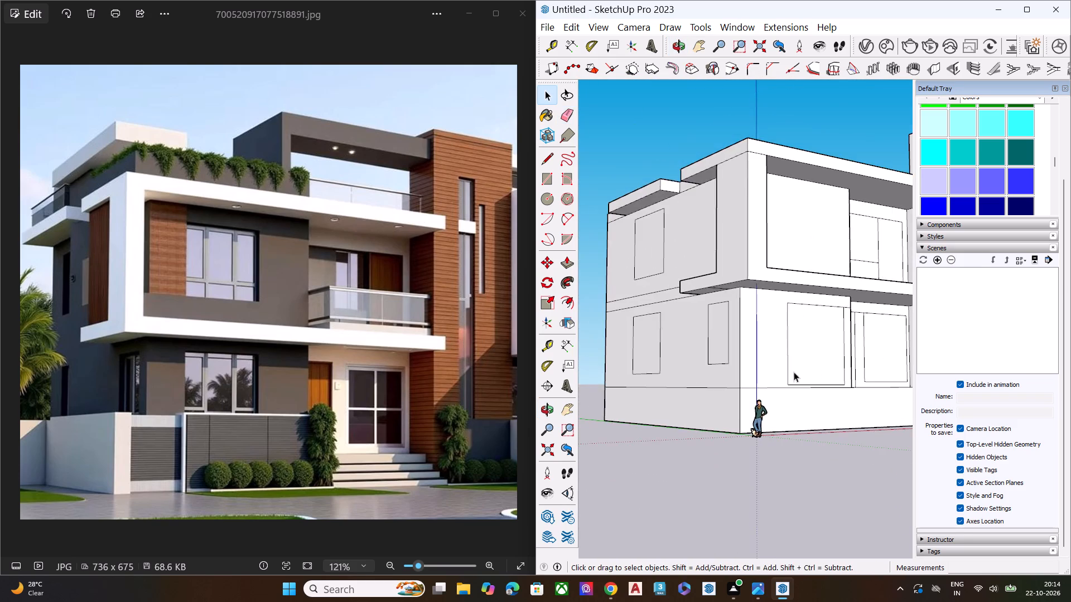
Erase the short leftover line between the top of the ground-floor front window and the wall corner beside the entrance.
middle_click_drag(826, 331, 706, 347)
scroll(826, 323, "up", 2)
scroll(834, 323, "down", 1)
scroll(835, 323, "up", 1)
scroll(835, 323, "down", 1)
scroll(835, 323, "up", 3)
key("e")
scroll(824, 295, "up", 5)
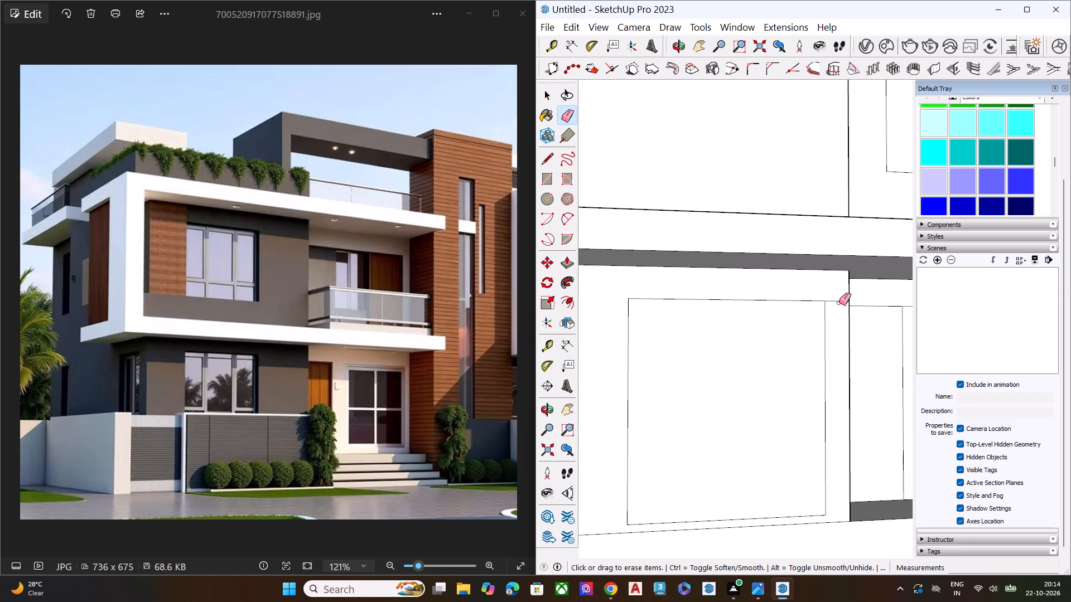
left_click(839, 303)
key("space")
Examine the whole house model from several angles and compare its openings and overhangs with the reference photo.
scroll(814, 346, "down", 4)
scroll(813, 348, "up", 2)
scroll(813, 349, "down", 2)
scroll(743, 317, "down", 2)
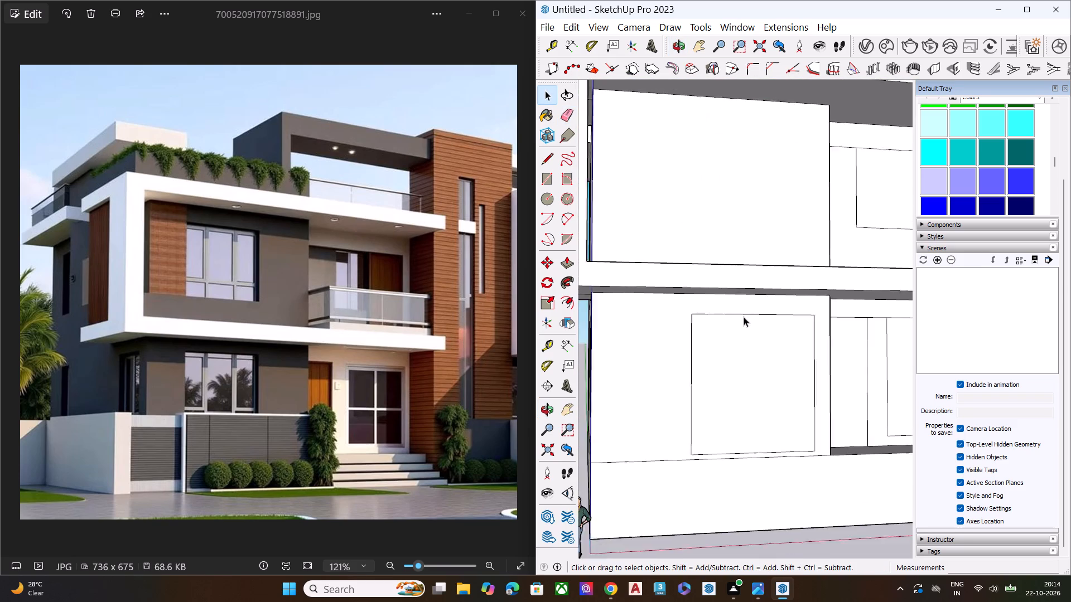
scroll(744, 317, "down", 11)
scroll(767, 317, "up", 1)
scroll(769, 320, "down", 3)
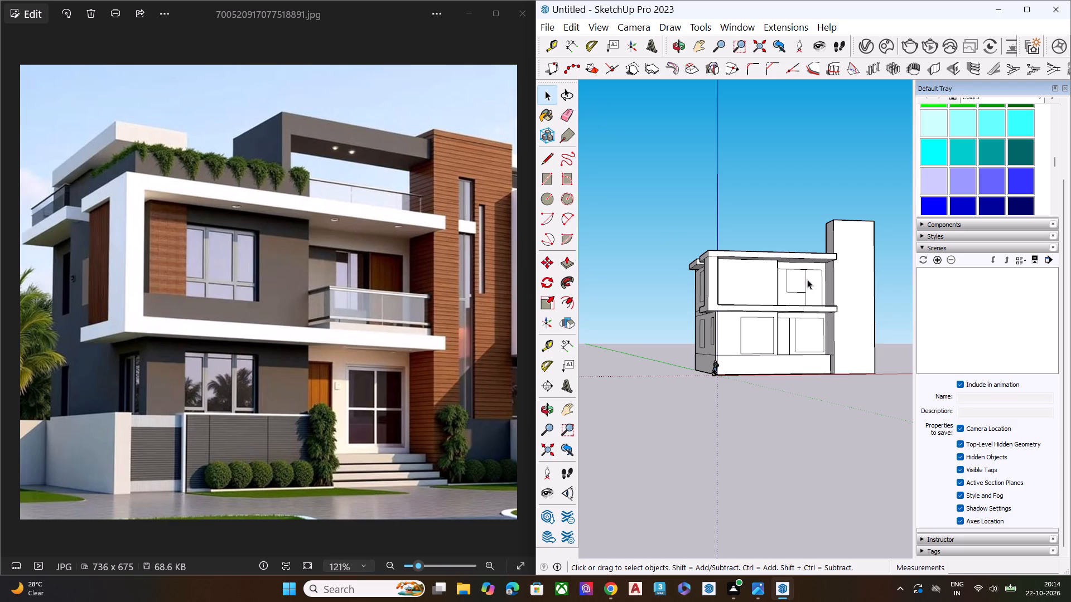
scroll(822, 273, "down", 6)
middle_click_drag(708, 225, 819, 424)
middle_click_drag(573, 266, 701, 208)
middle_click_drag(813, 283, 872, 226)
scroll(790, 339, "up", 6)
scroll(790, 339, "down", 1)
middle_click_drag(787, 260, 773, 171)
scroll(773, 171, "up", 5)
scroll(806, 266, "down", 1)
scroll(806, 266, "up", 2)
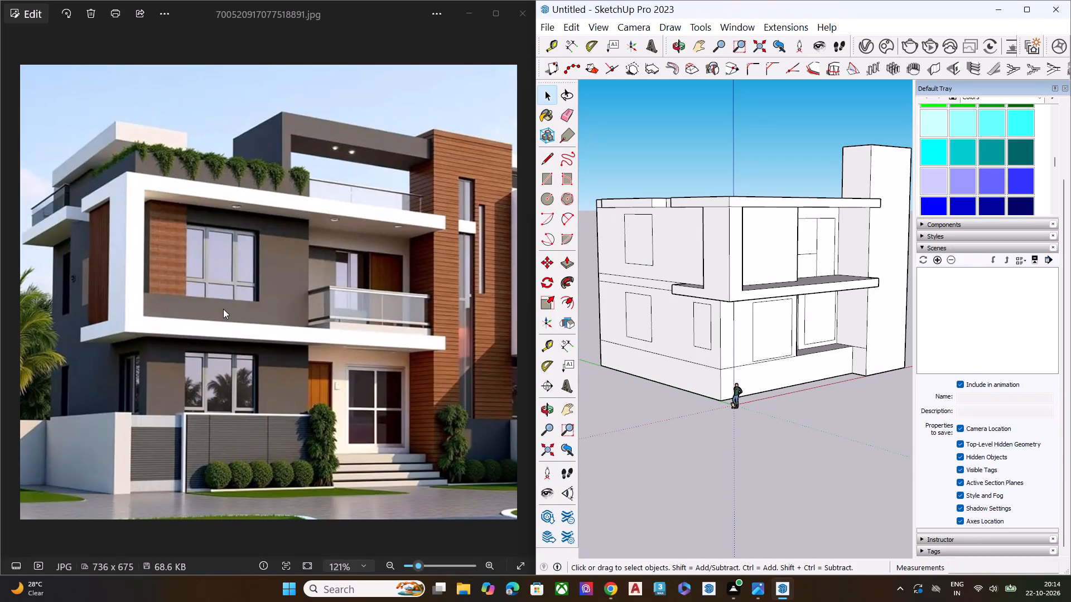
scroll(653, 167, "down", 6)
middle_click_drag(726, 275, 726, 290)
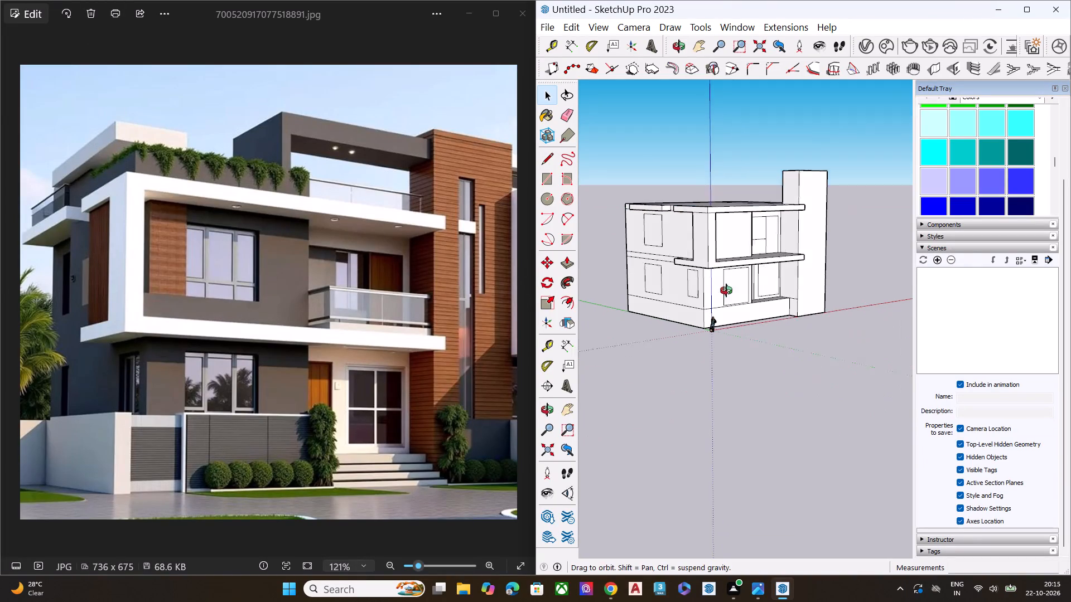
middle_click_drag(726, 290, 730, 297)
scroll(737, 237, "up", 8)
scroll(803, 261, "down", 1)
scroll(803, 261, "up", 1)
scroll(803, 261, "down", 5)
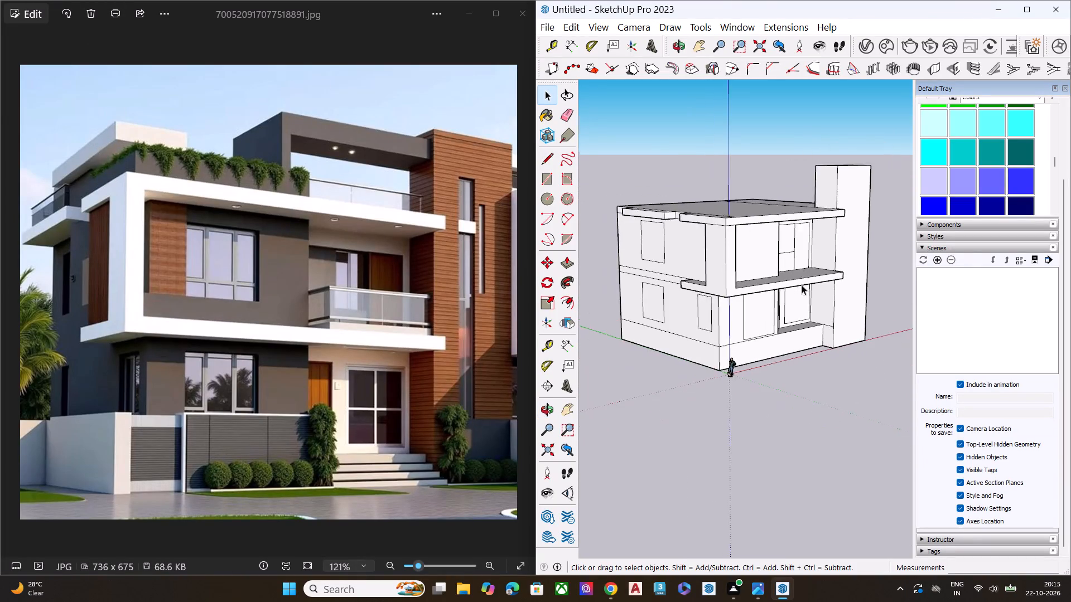
middle_click_drag(805, 326, 807, 443)
scroll(813, 262, "up", 2)
scroll(813, 258, "down", 1)
scroll(813, 258, "up", 4)
middle_click_drag(785, 283, 777, 132)
middle_click_drag(809, 222, 860, 158)
scroll(811, 251, "down", 5)
scroll(673, 287, "up", 1)
Scale the ground-floor side window nearest the front corner slightly wider along the wall.
middle_click_drag(673, 287, 776, 288)
scroll(776, 287, "up", 5)
double_click(736, 310)
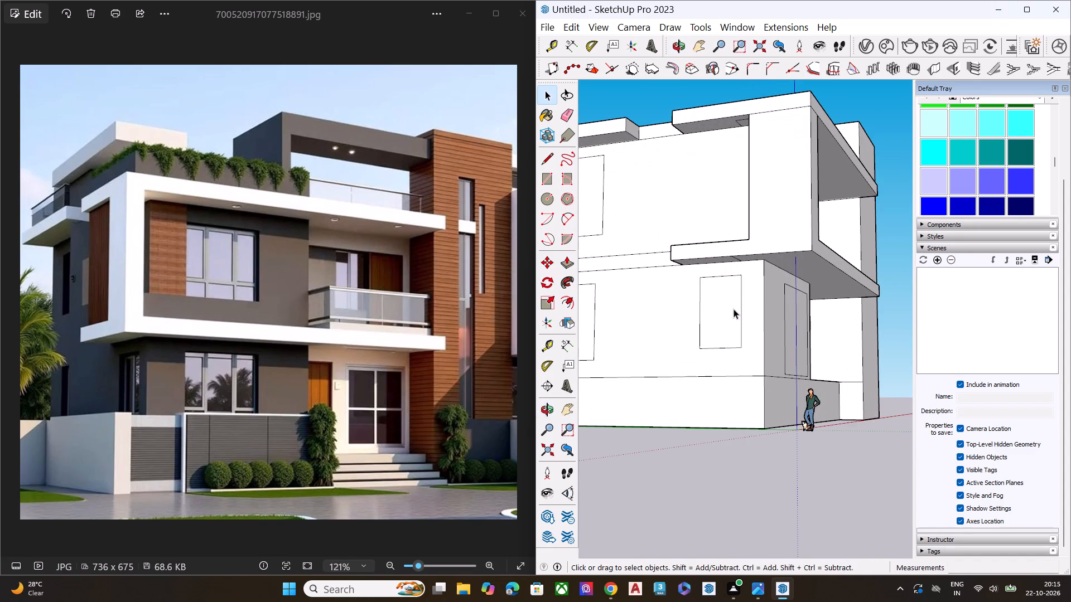
scroll(732, 309, "up", 7)
double_click(731, 309)
key("s")
left_click_drag(751, 312, 759, 312)
key("space")
scroll(718, 314, "down", 5)
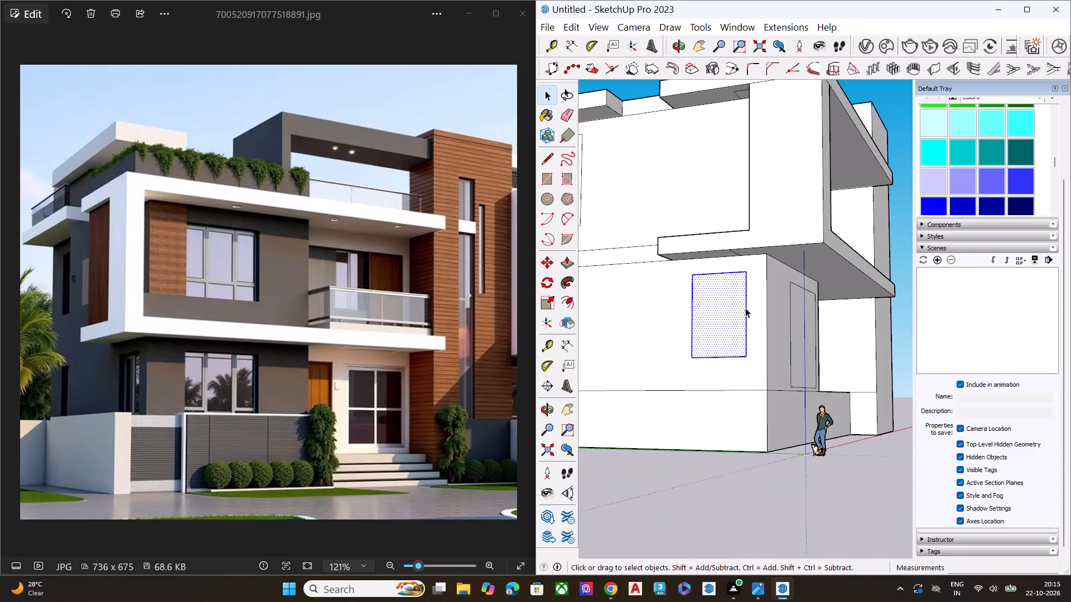
scroll(745, 308, "down", 3)
scroll(750, 308, "up", 2)
scroll(754, 311, "down", 2)
left_click(847, 448)
Erase the two leftover lines on the underside of the upper side overhang, next to the corner frame.
middle_click_drag(792, 216, 862, 85)
scroll(858, 84, "up", 3)
scroll(826, 77, "down", 1)
scroll(825, 77, "up", 6)
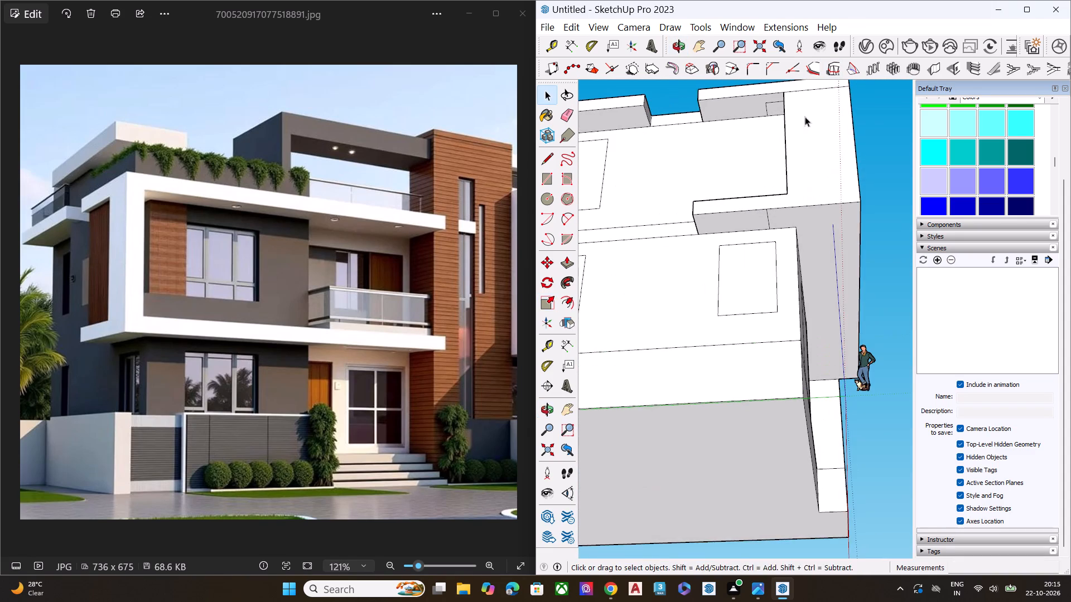
scroll(768, 168, "down", 4)
key("e")
scroll(750, 201, "up", 7)
scroll(790, 141, "down", 1)
scroll(792, 133, "up", 8)
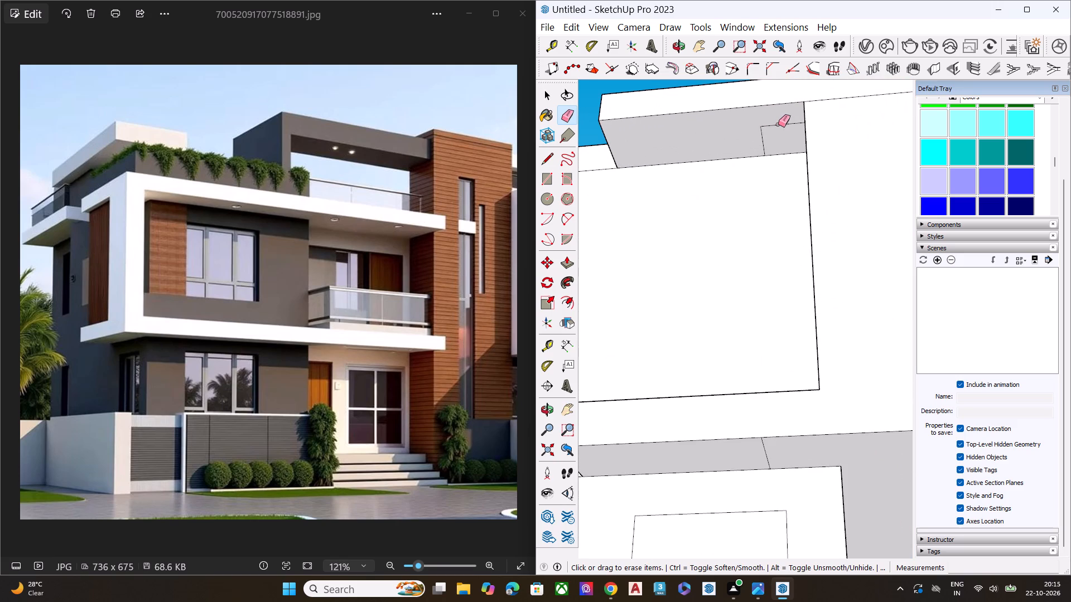
left_click(778, 124)
left_click(763, 143)
key("space")
Erase the leftover horizontal lines just below the roof edge on the front and side of the upper corner frame.
scroll(746, 174, "down", 11)
middle_click_drag(804, 171, 592, 181)
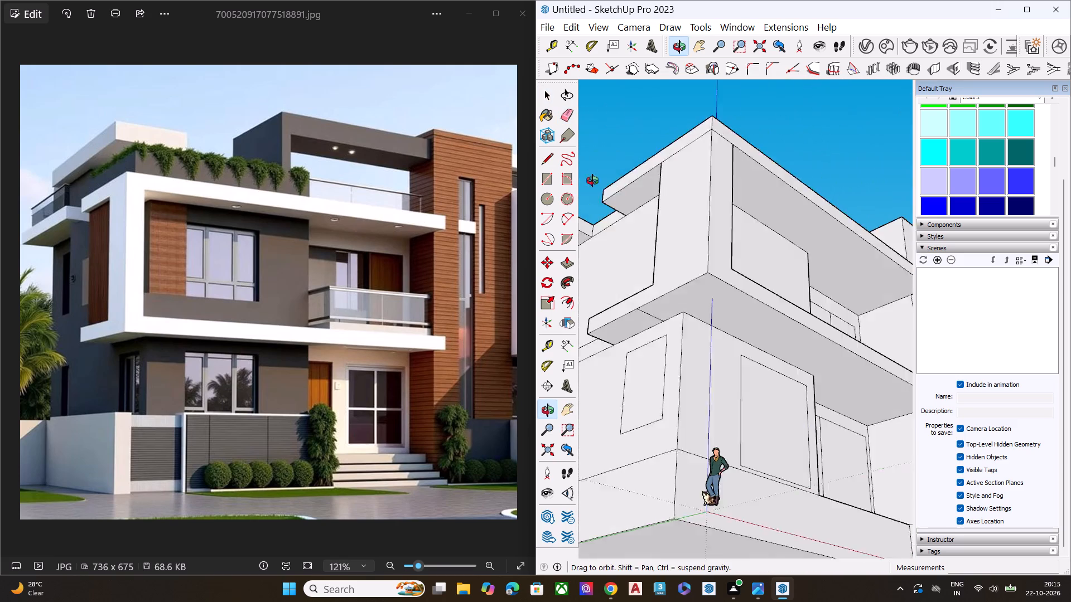
middle_click_drag(592, 181, 562, 189)
scroll(728, 138, "up", 1)
scroll(728, 139, "down", 1)
scroll(728, 139, "up", 1)
scroll(735, 143, "down", 6)
middle_click_drag(716, 150, 722, 377)
scroll(697, 273, "up", 4)
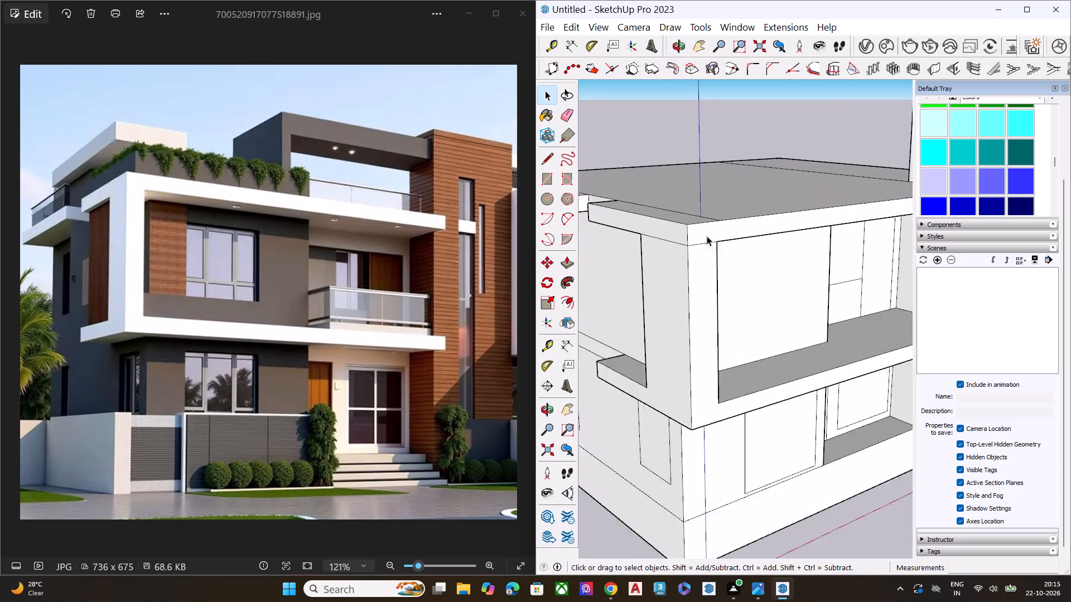
scroll(707, 236, "up", 3)
key("e")
left_click(704, 250)
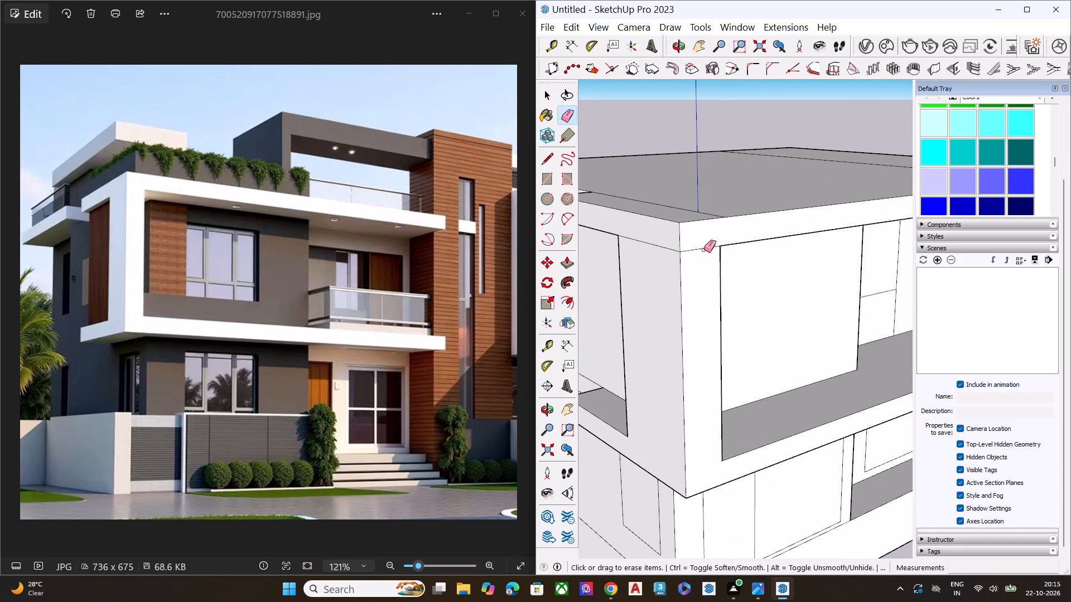
left_click(703, 249)
left_click(666, 249)
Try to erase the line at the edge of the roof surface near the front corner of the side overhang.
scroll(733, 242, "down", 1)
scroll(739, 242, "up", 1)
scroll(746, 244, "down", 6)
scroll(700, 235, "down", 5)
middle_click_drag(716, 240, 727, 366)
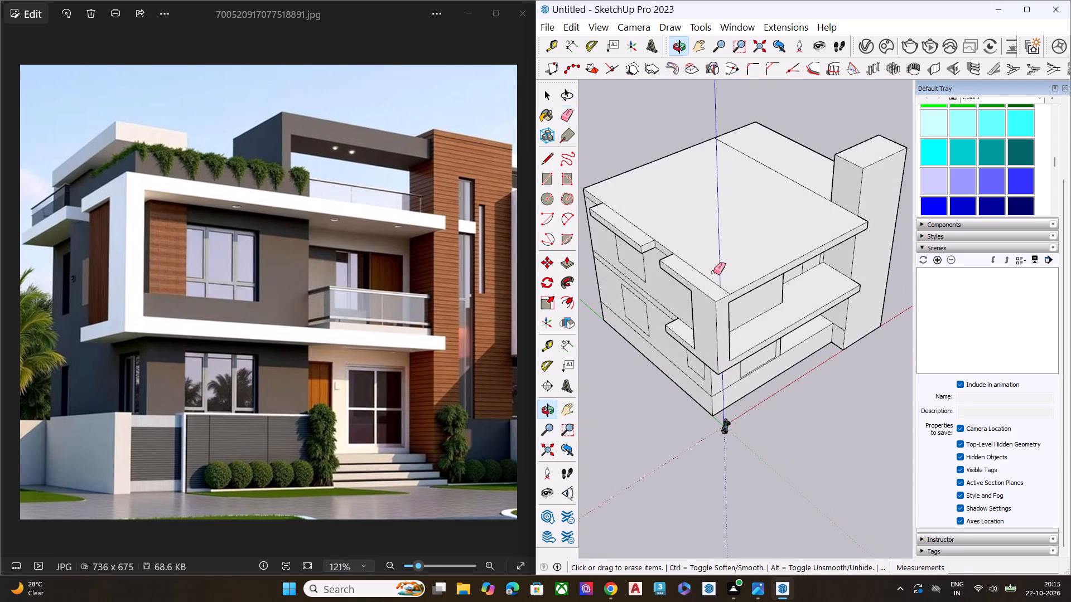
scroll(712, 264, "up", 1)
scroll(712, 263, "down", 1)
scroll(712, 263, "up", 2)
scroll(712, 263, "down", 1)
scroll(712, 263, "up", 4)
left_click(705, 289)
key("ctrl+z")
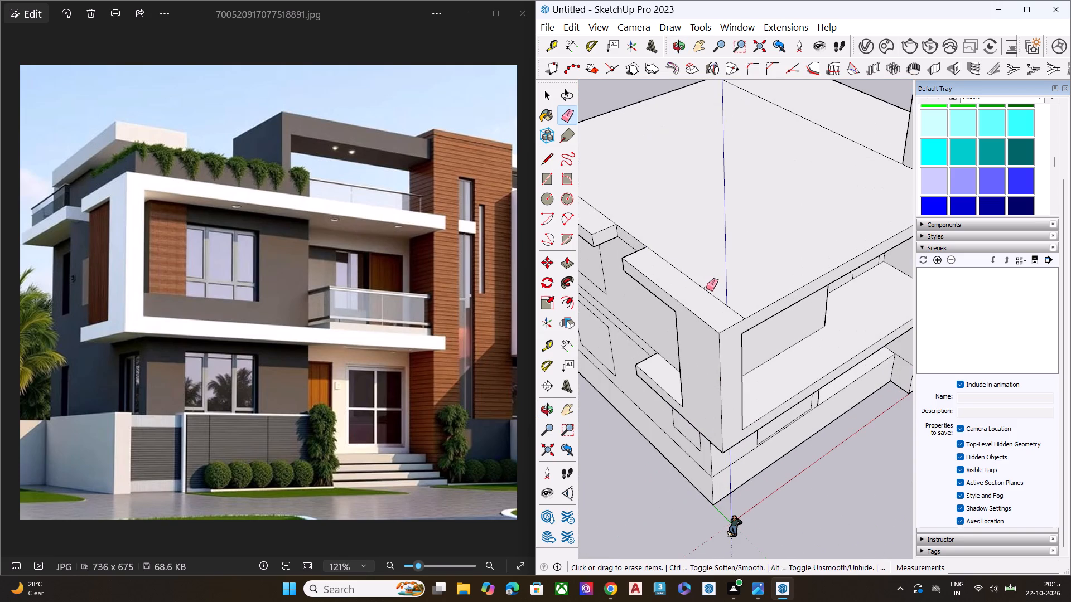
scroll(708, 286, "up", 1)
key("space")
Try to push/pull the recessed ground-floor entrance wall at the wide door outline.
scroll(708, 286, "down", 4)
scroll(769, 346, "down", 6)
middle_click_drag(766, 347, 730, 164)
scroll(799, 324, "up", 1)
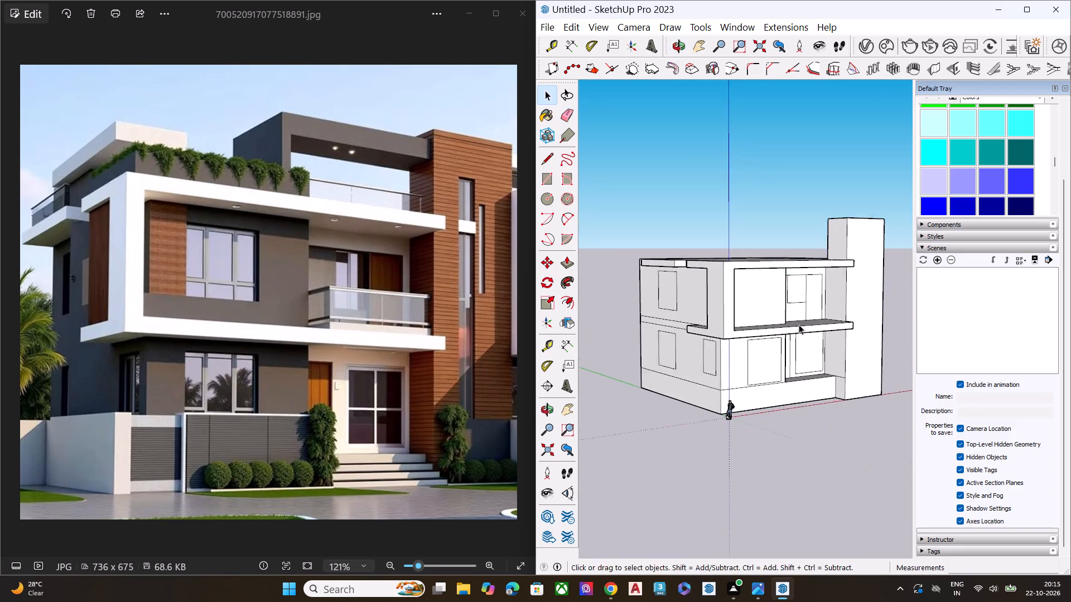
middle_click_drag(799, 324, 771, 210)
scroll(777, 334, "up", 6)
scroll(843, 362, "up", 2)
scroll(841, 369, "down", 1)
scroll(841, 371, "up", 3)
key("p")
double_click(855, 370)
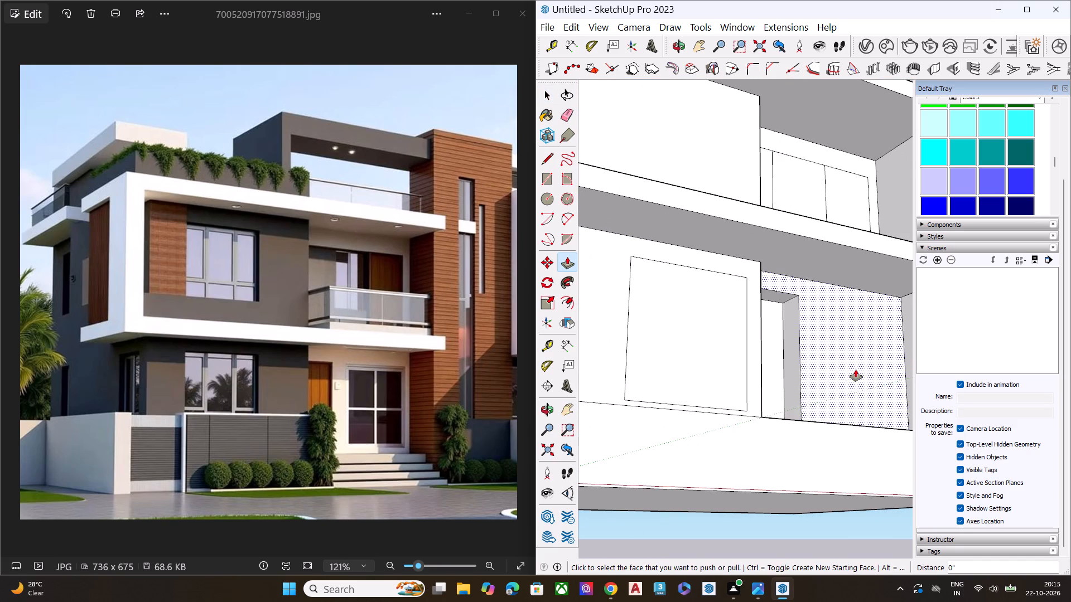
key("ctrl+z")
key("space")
Delete the overlapping faces inside the wide door outline on the recessed ground-floor entrance wall.
left_click(852, 358)
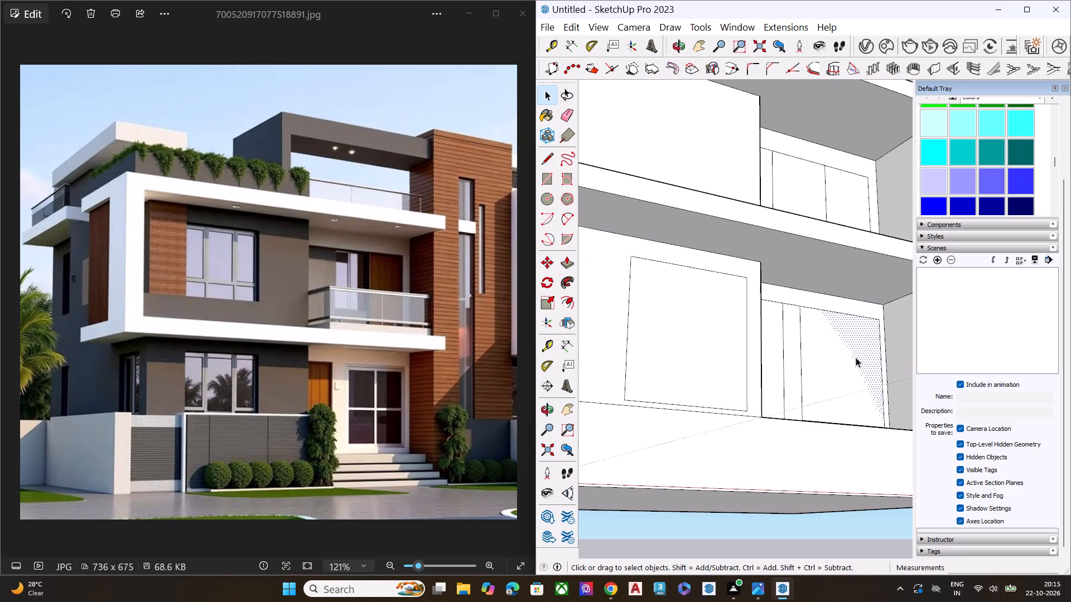
key("Delete")
left_click(795, 366)
left_click(838, 359)
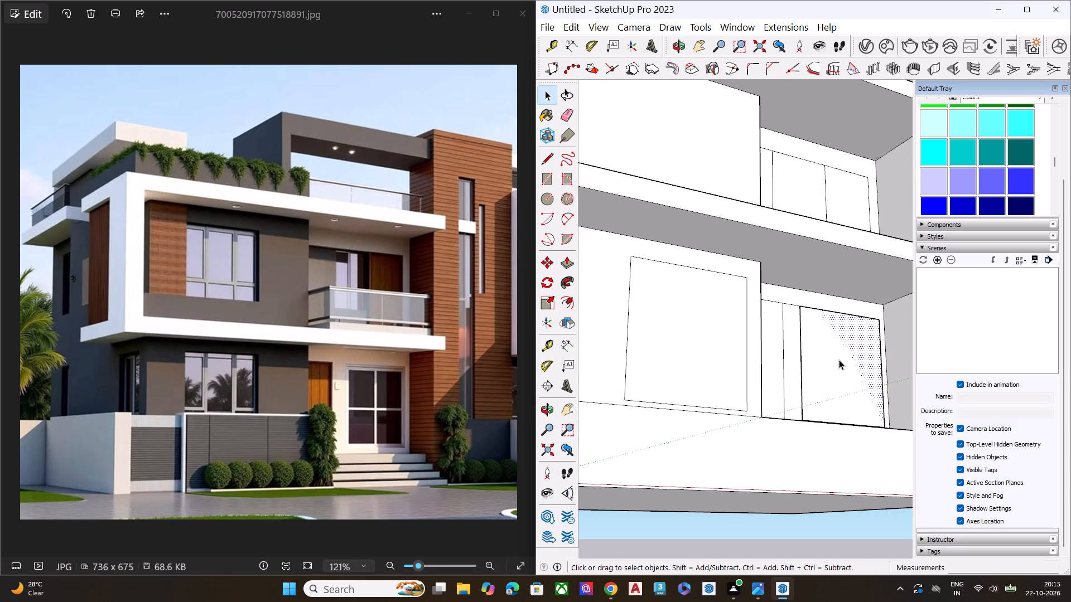
scroll(846, 336, "down", 1)
scroll(846, 336, "up", 8)
middle_click_drag(809, 340, 903, 398)
scroll(889, 374, "up", 2)
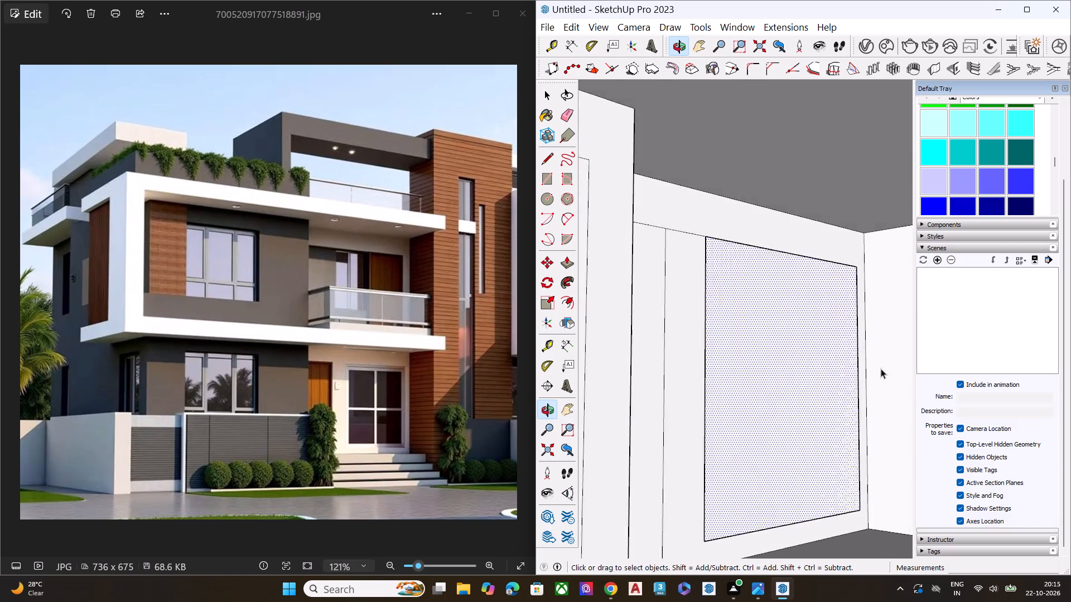
scroll(881, 368, "up", 3)
scroll(839, 355, "down", 1)
scroll(835, 353, "up", 1)
key("Delete")
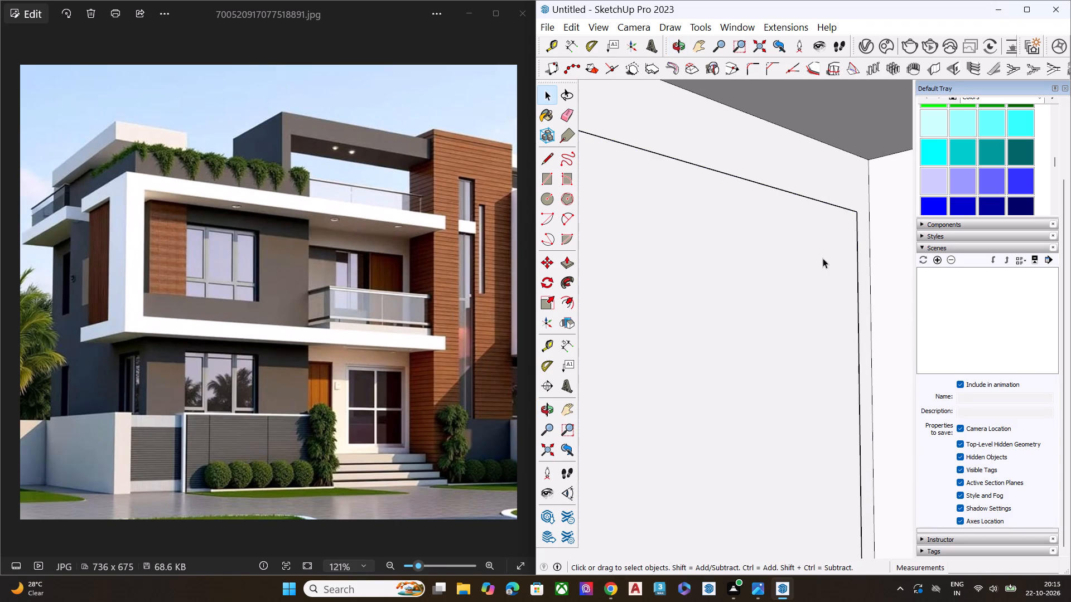
Delete the short line joining the tops of the narrow door and the wide door outline on the entrance wall.
left_click(823, 258)
scroll(818, 261, "down", 1)
scroll(818, 261, "up", 1)
scroll(818, 261, "down", 6)
middle_click_drag(821, 281, 814, 310)
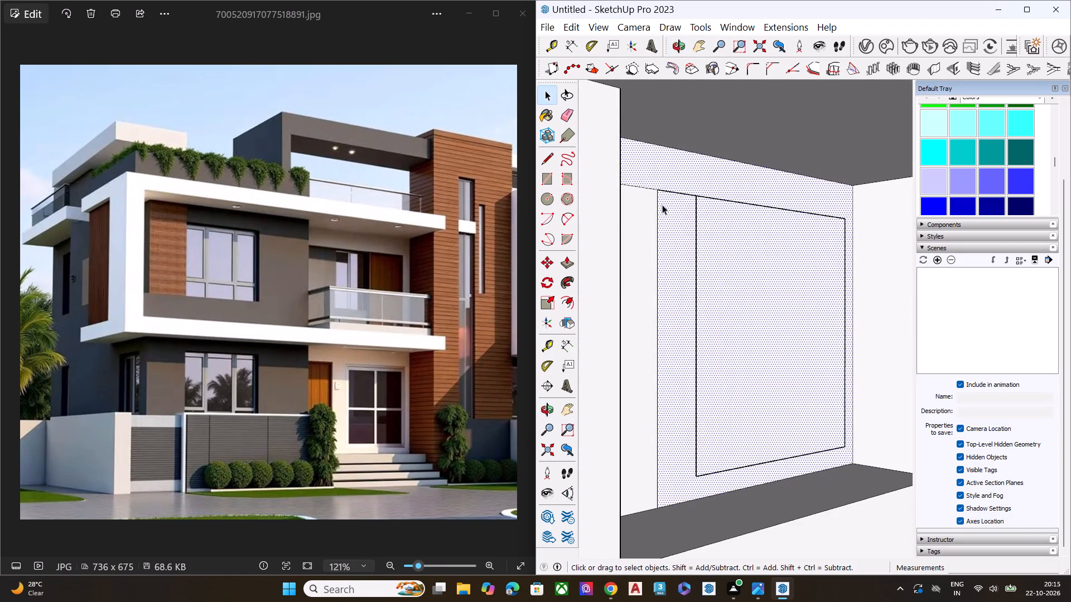
middle_click_drag(662, 205, 689, 245)
scroll(689, 218, "up", 8)
left_click(663, 200)
double_click(667, 195)
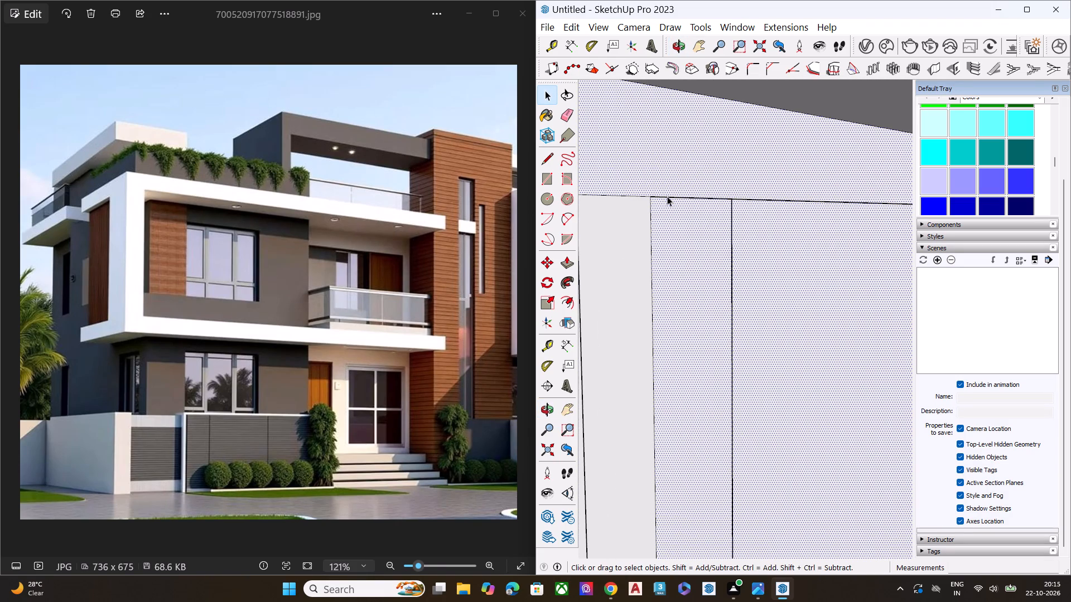
key("Delete")
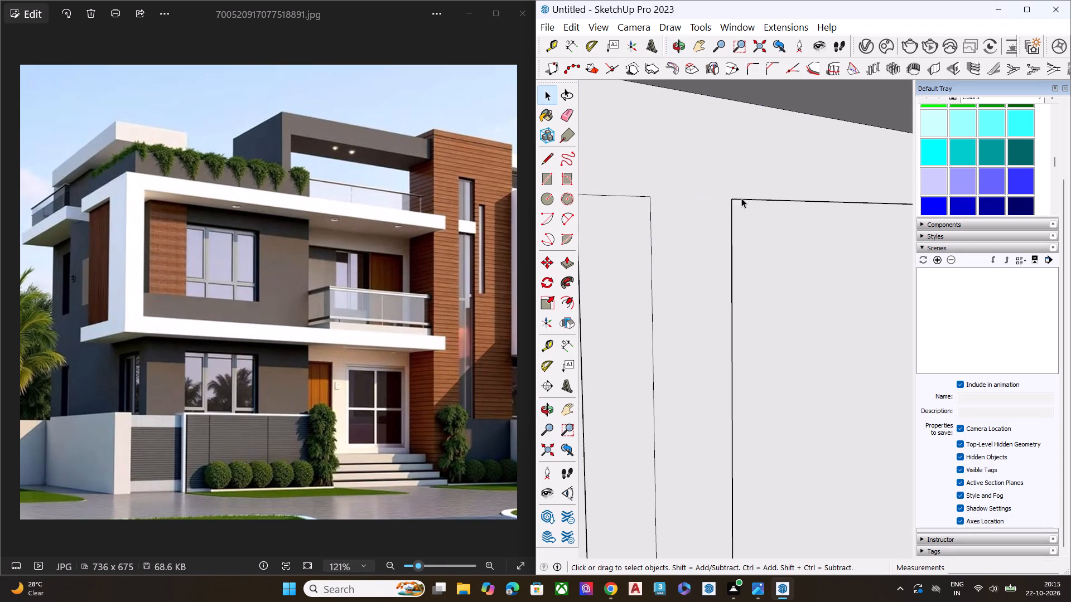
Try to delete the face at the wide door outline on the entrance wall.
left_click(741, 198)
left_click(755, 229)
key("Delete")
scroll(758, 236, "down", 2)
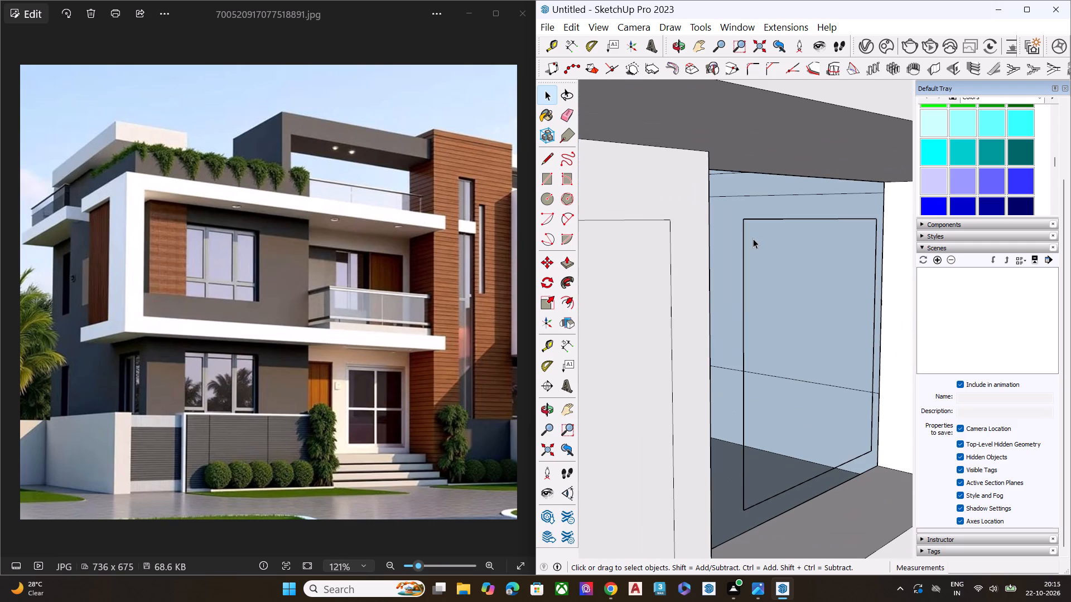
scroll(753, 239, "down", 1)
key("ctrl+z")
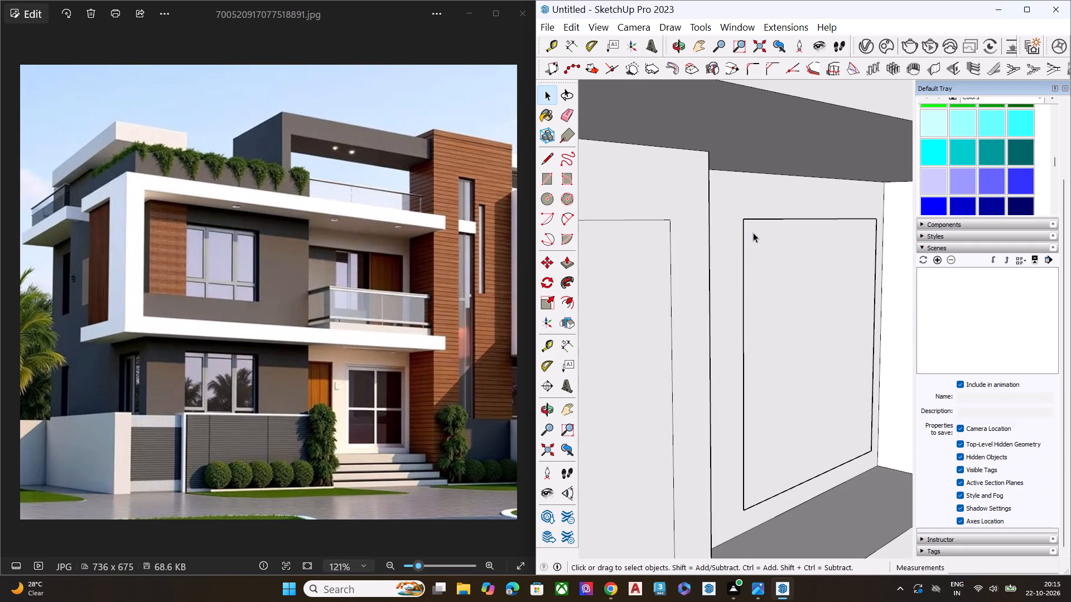
Delete the top edge and the vertical edge nearer the narrow door from the wide door outline on the entrance wall.
middle_click_drag(758, 307, 803, 221)
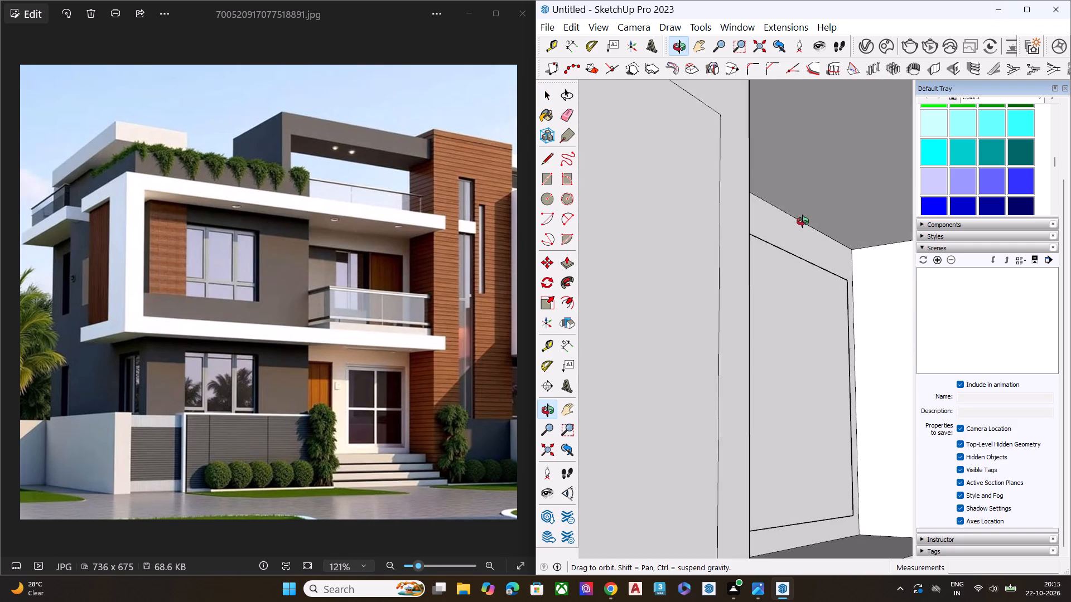
middle_click_drag(803, 221, 731, 275)
scroll(737, 251, "up", 12)
scroll(779, 219, "up", 6)
scroll(778, 221, "down", 1)
scroll(778, 222, "up", 4)
middle_click_drag(769, 244, 798, 244)
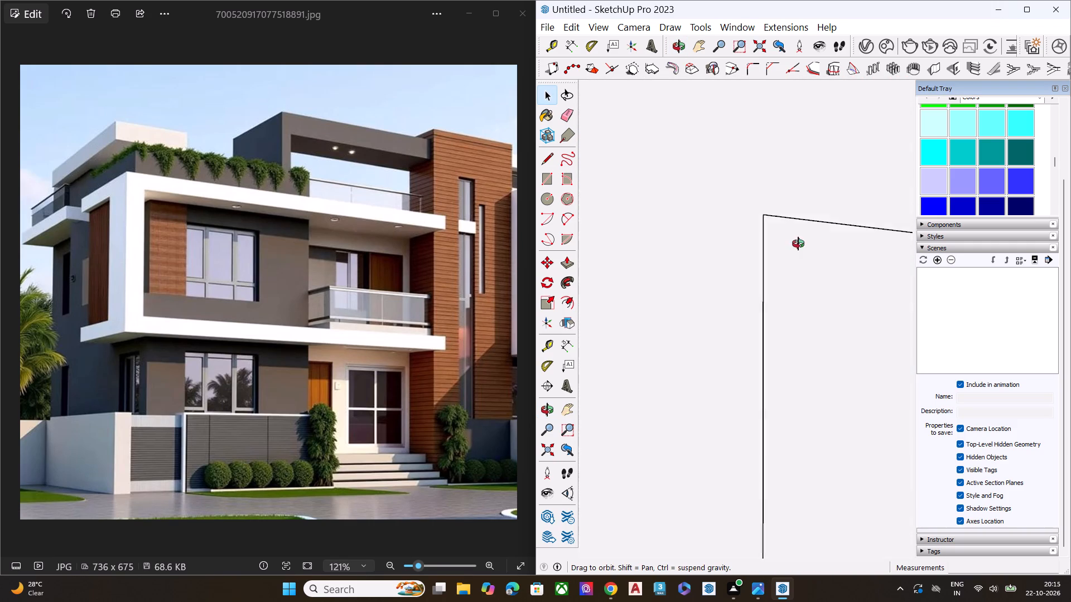
middle_click_drag(798, 244, 991, 295)
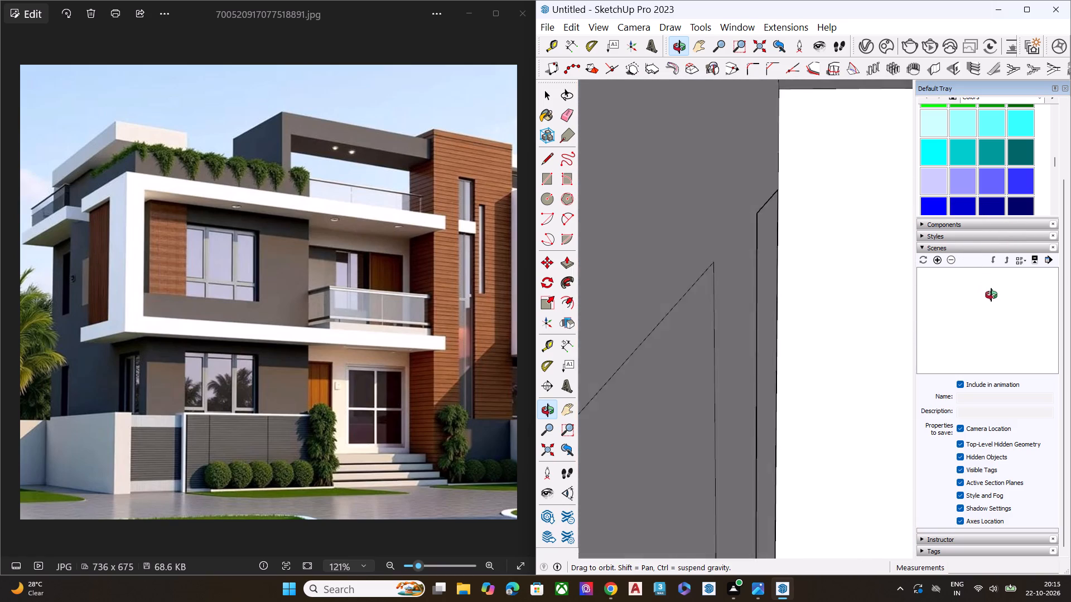
middle_click_drag(991, 295, 965, 352)
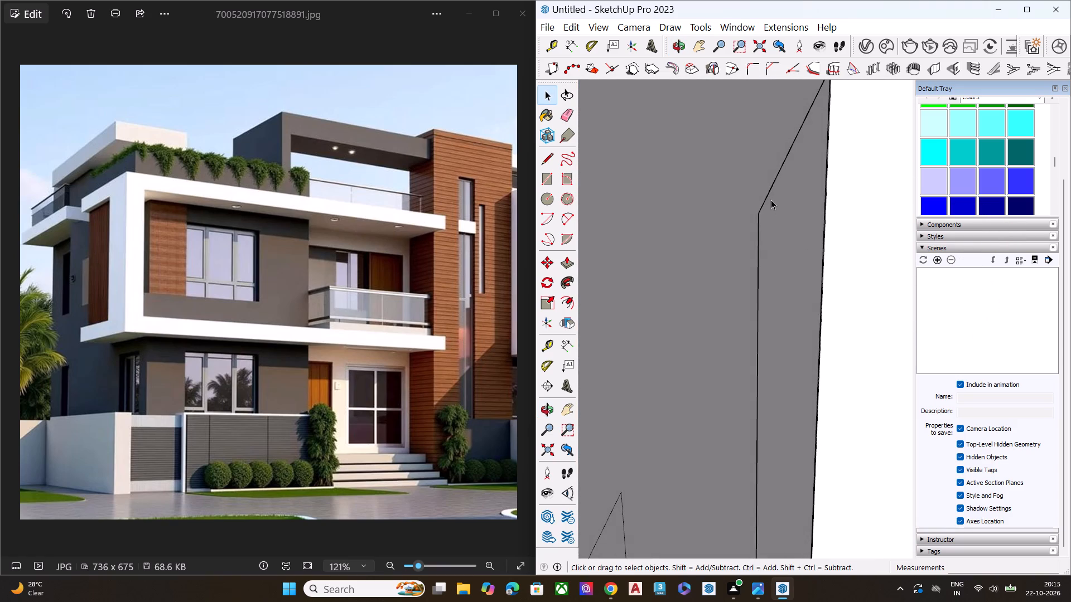
left_click(770, 198)
left_click(766, 196)
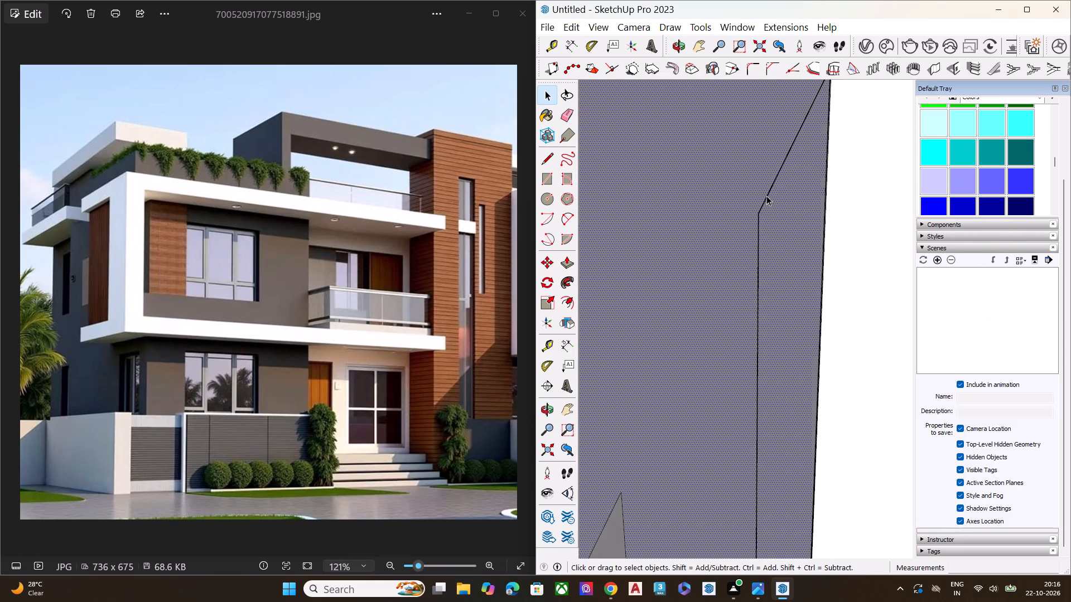
key("Delete")
left_click(758, 230)
key("Delete")
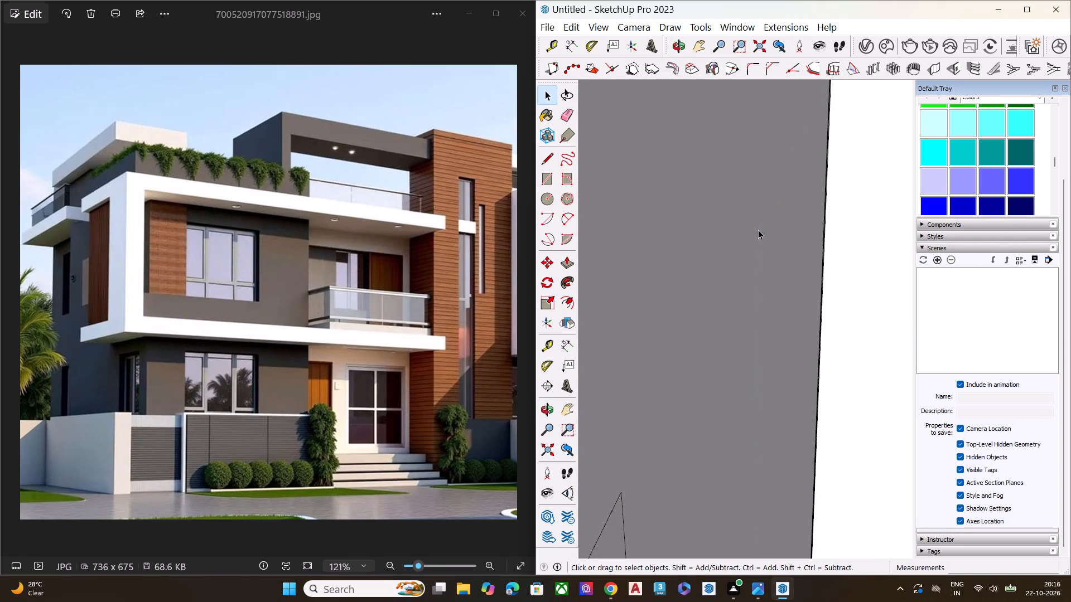
Erase the remaining vertical edge and bottom edge of the wide door outline on the recessed ground-floor entrance wall.
scroll(768, 238, "down", 3)
middle_click_drag(788, 248, 525, 201)
scroll(698, 177, "down", 18)
scroll(652, 207, "up", 2)
scroll(655, 219, "down", 1)
scroll(655, 220, "up", 1)
scroll(663, 228, "down", 3)
scroll(702, 249, "up", 1)
scroll(705, 255, "down", 1)
scroll(706, 256, "up", 1)
scroll(711, 263, "down", 5)
key("k")
scroll(711, 221, "down", 16)
scroll(698, 237, "up", 1)
scroll(697, 239, "down", 3)
middle_click_drag(828, 314, 841, 271)
scroll(835, 288, "up", 2)
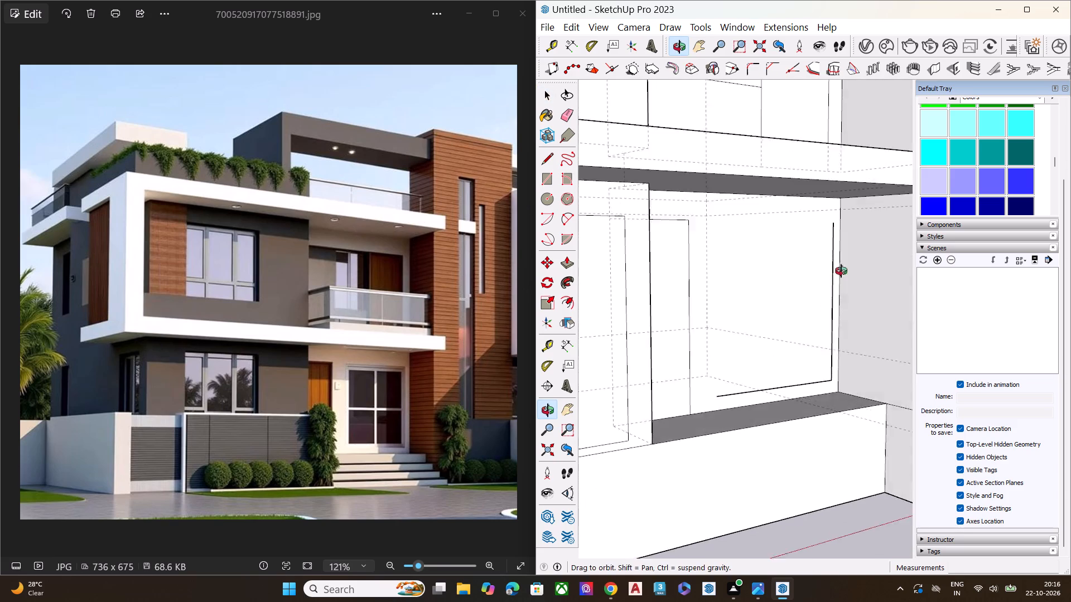
middle_click_drag(841, 271, 842, 266)
scroll(841, 271, "up", 3)
scroll(842, 266, "down", 1)
scroll(842, 266, "up", 2)
scroll(818, 282, "down", 4)
key("e")
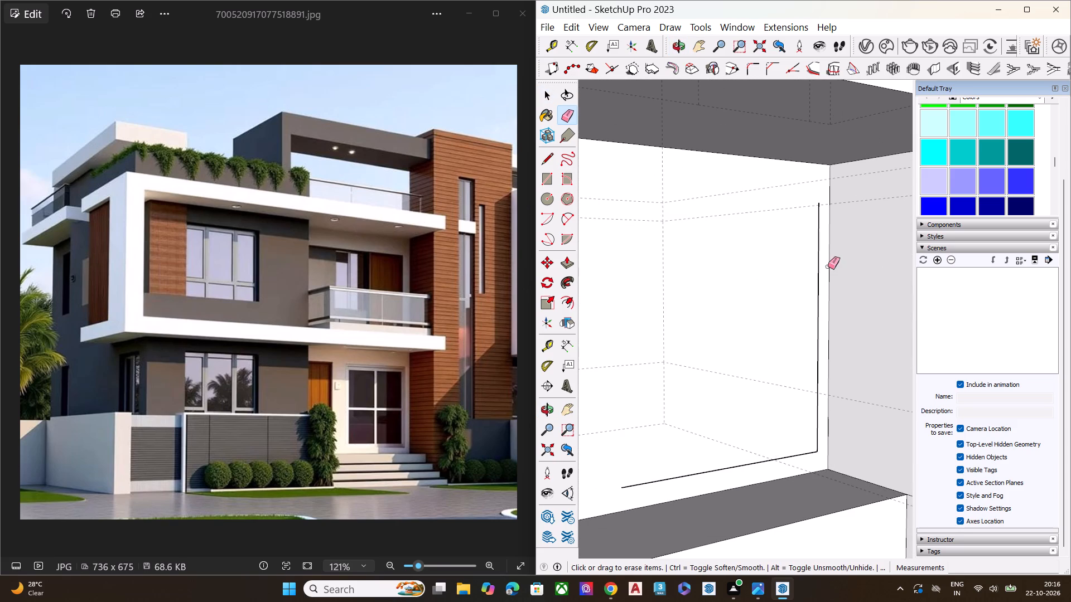
left_click(818, 260)
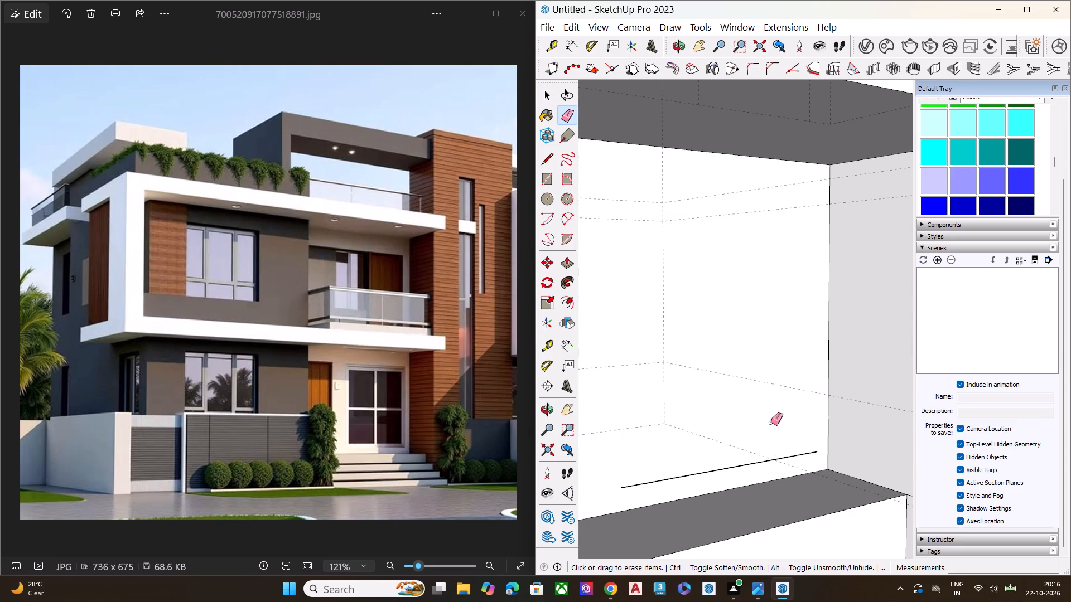
left_click(762, 461)
key("space")
scroll(762, 373, "down", 3)
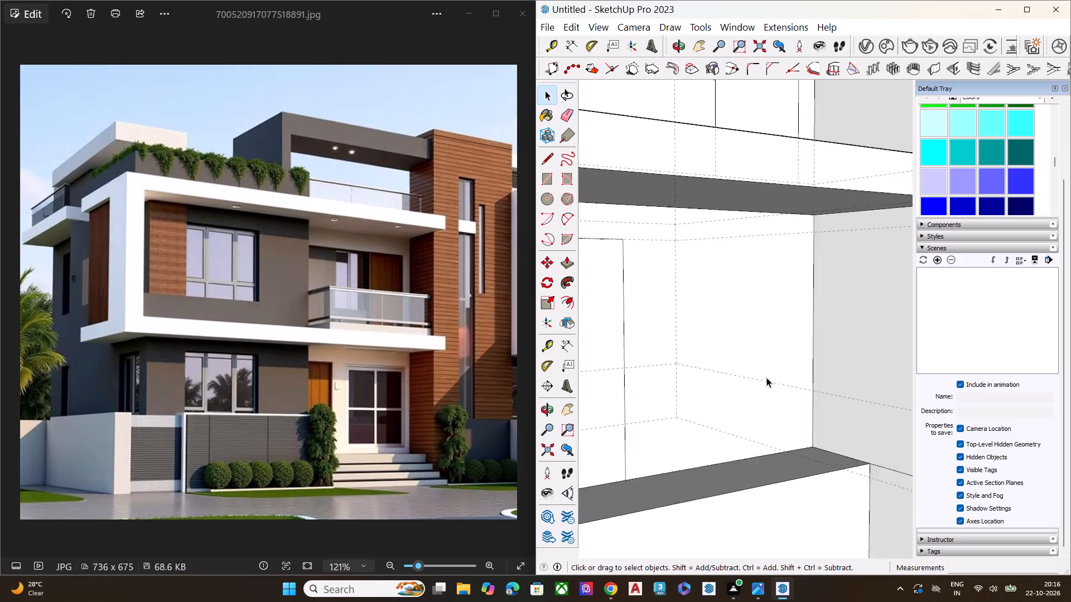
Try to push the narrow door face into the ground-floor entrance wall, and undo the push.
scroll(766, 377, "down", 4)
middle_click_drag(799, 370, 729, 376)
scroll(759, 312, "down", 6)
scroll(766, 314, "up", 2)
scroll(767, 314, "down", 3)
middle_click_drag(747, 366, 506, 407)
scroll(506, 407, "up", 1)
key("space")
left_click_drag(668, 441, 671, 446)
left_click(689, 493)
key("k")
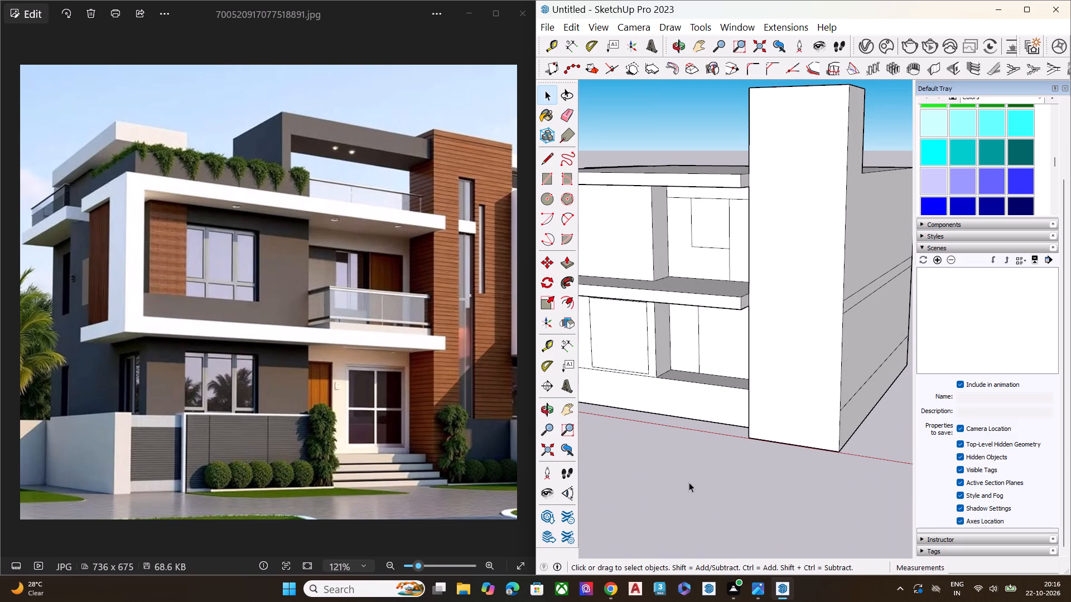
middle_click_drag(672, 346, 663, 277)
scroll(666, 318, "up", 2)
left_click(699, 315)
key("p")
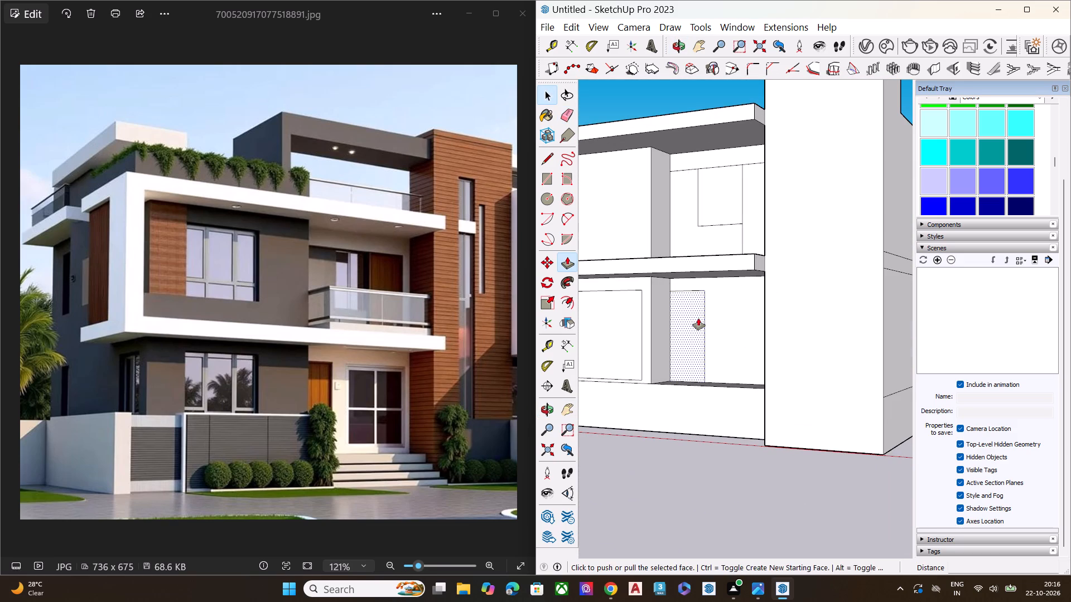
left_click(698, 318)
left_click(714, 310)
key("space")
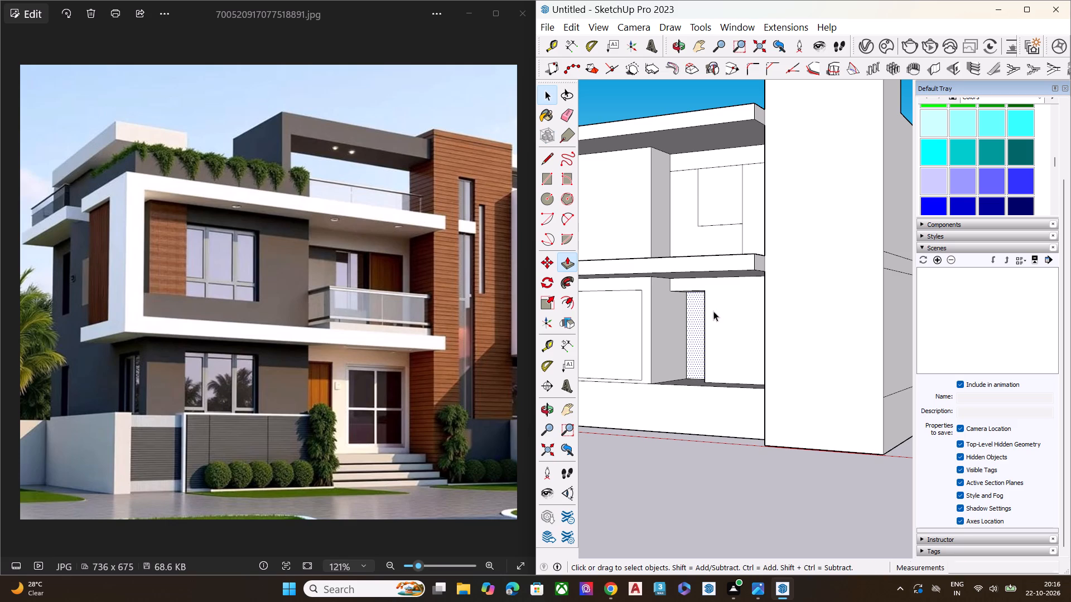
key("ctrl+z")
Draw a vertical line about 13' 9" long from the narrow door's top edge to the floor, slightly away from the adjoining side wall.
middle_click_drag(676, 314, 705, 314)
scroll(705, 314, "up", 4)
scroll(683, 319, "down", 1)
scroll(683, 319, "up", 2)
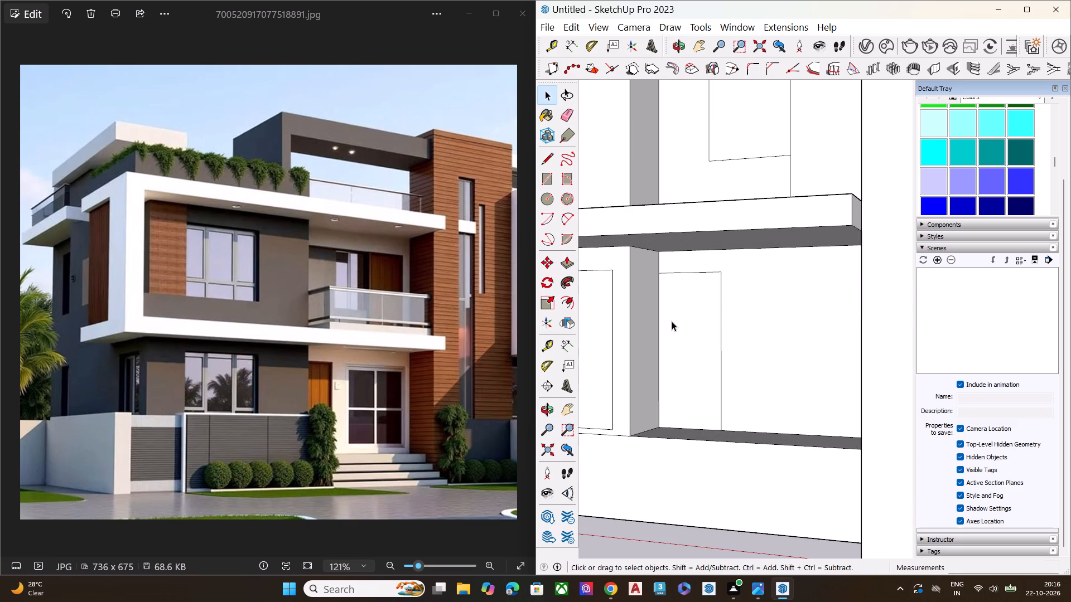
key("l")
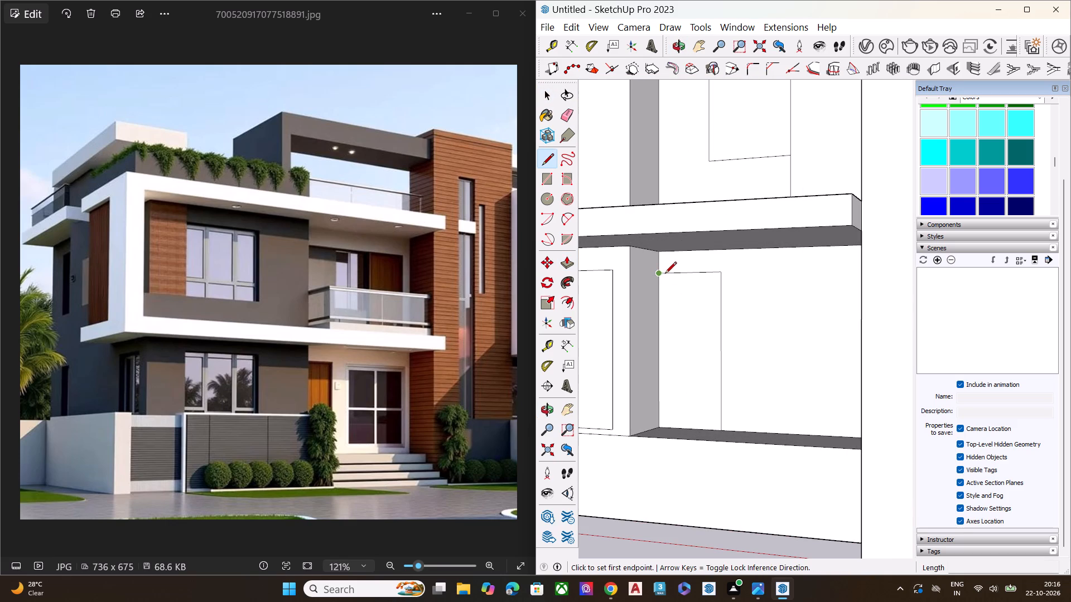
middle_click_drag(663, 276, 735, 269)
scroll(735, 269, "up", 8)
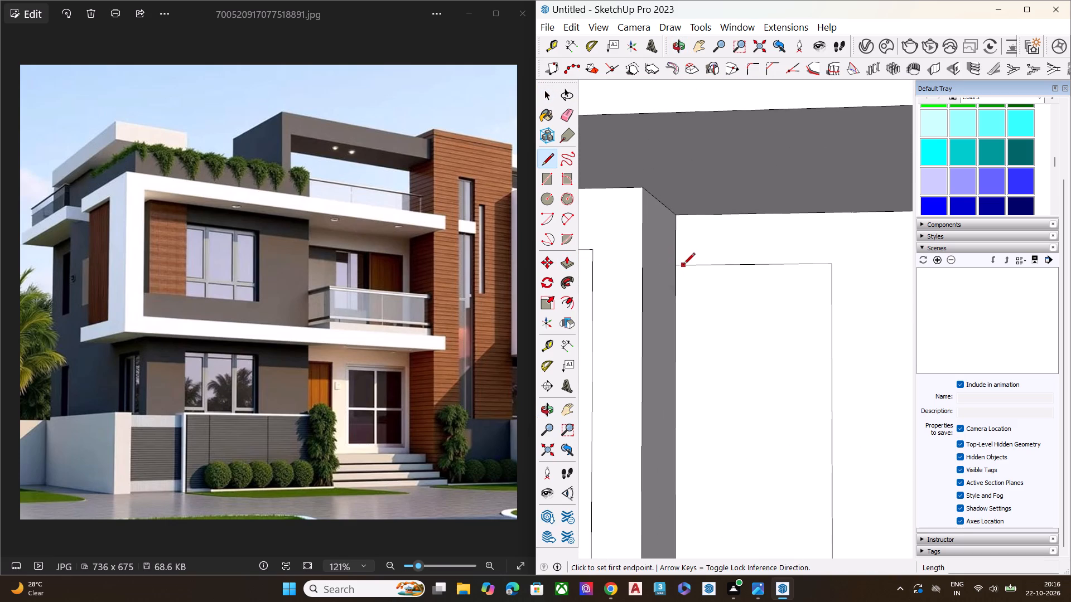
left_click(683, 265)
scroll(679, 310, "down", 5)
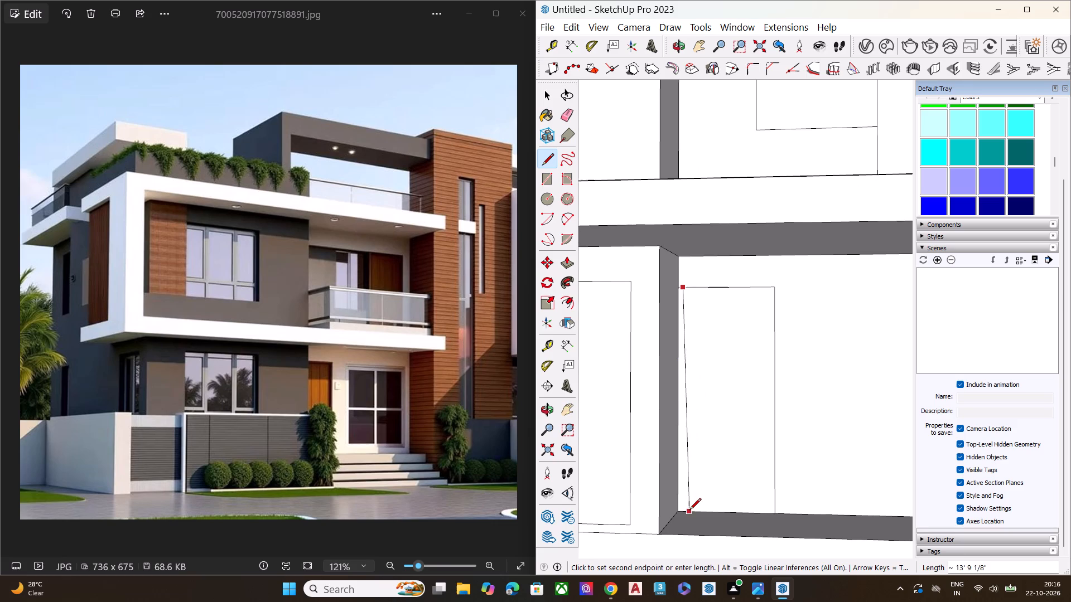
left_click(687, 511)
key("space")
Erase the short piece of the narrow door's top edge between the new vertical line and the adjoining side wall.
left_click(723, 368)
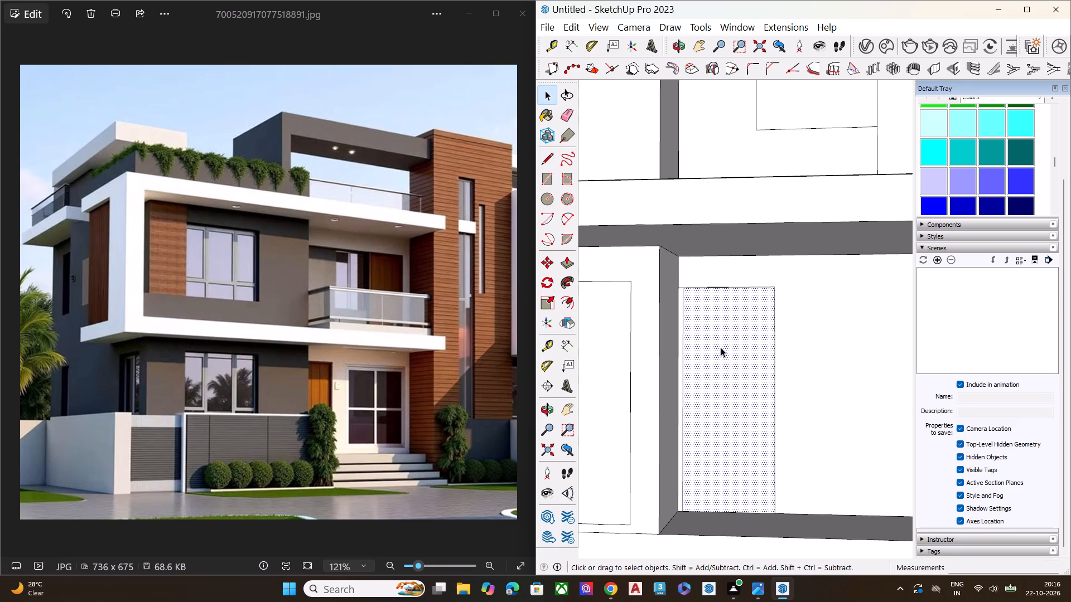
scroll(721, 346, "up", 1)
scroll(721, 346, "down", 1)
scroll(721, 346, "up", 4)
key("e")
scroll(653, 242, "up", 1)
scroll(653, 242, "down", 1)
scroll(653, 242, "up", 4)
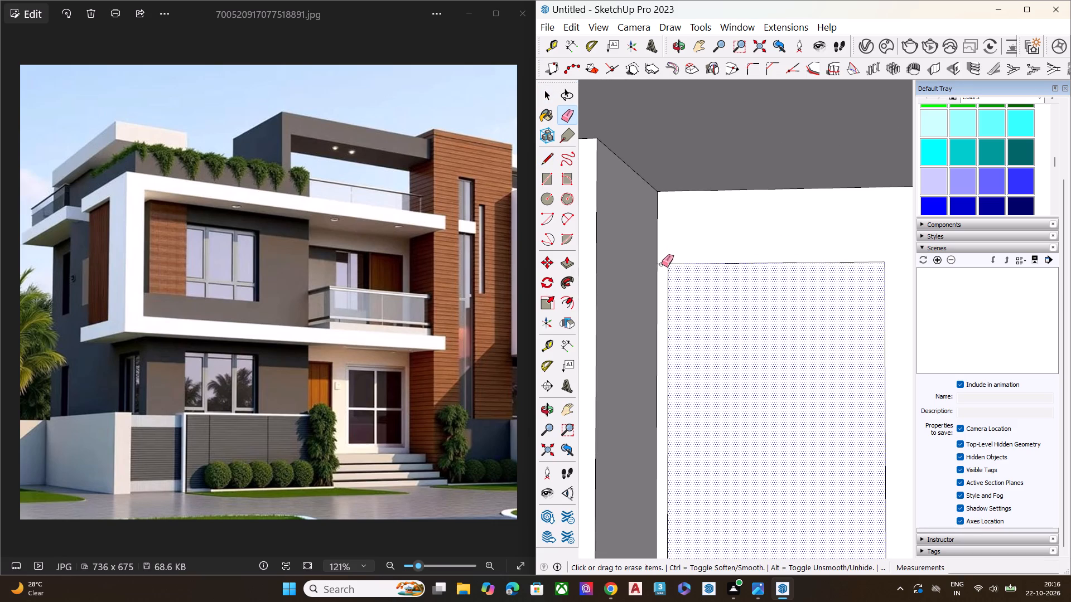
left_click(663, 263)
scroll(694, 230, "down", 9)
scroll(706, 236, "up", 1)
scroll(706, 237, "down", 5)
scroll(684, 428, "up", 5)
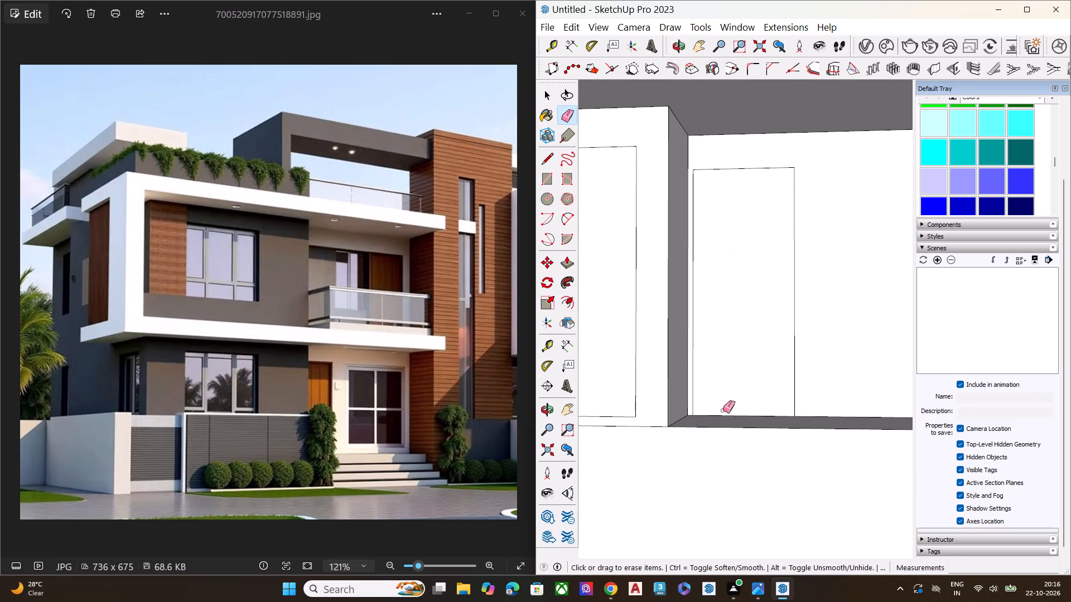
Push the narrow door face about 11 feet into the ground-floor entrance wall.
key("space")
left_click(727, 305)
key("p")
left_click(727, 305)
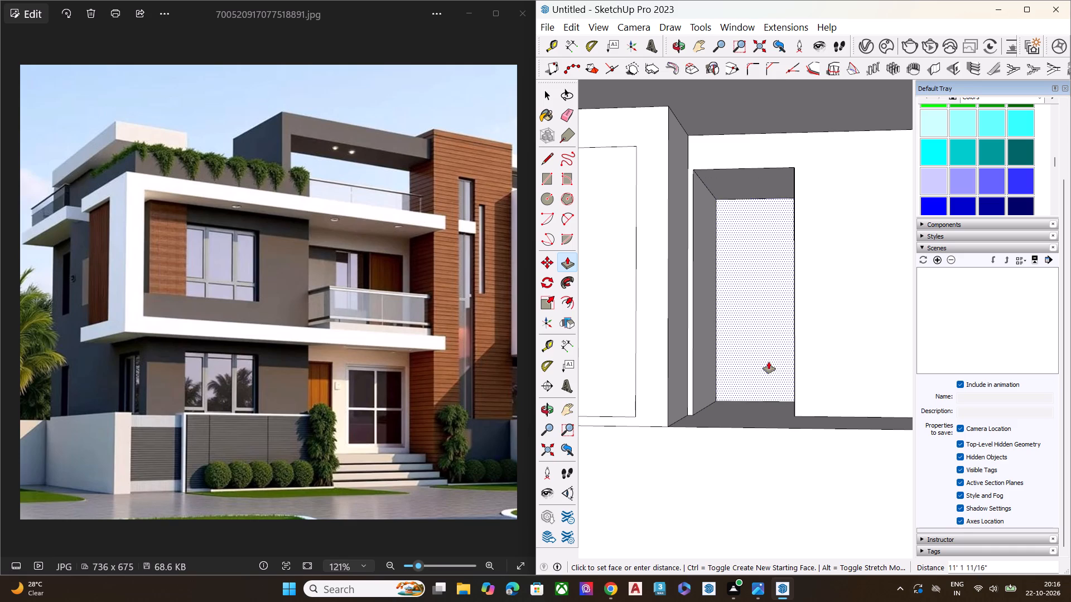
left_click(766, 362)
key("space")
Push the ground-floor front window face about 6' 11" into the wall beside the entrance recess.
scroll(733, 259, "up", 1)
scroll(732, 259, "down", 7)
double_click(646, 266)
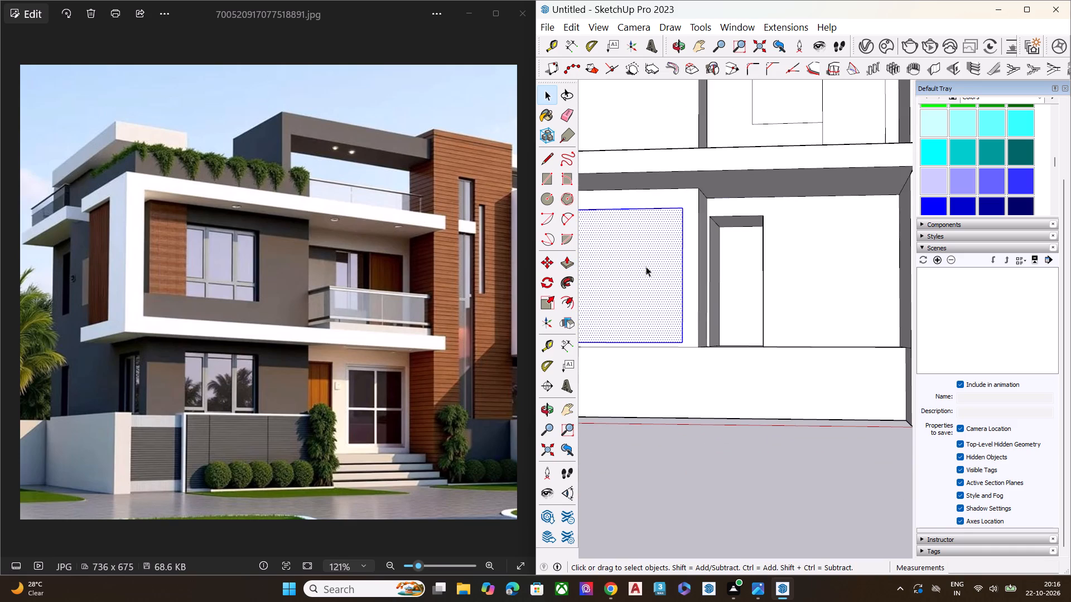
key("p")
left_click(635, 274)
left_click(667, 250)
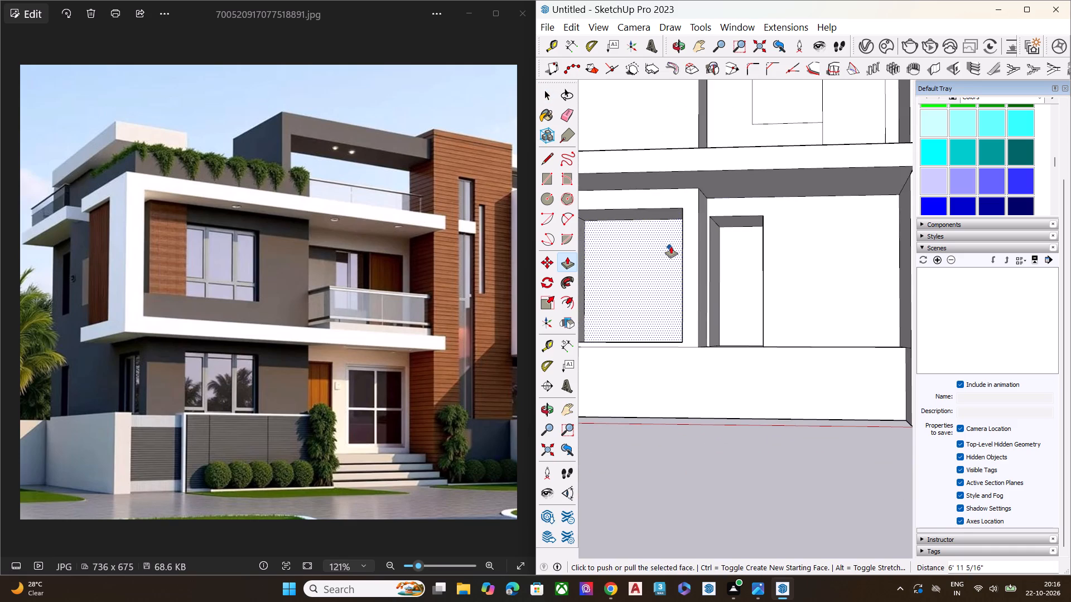
key("space")
Push the narrow ground-floor window face nearest the front corner into the house's side wall.
scroll(702, 230, "down", 2)
scroll(711, 235, "up", 1)
scroll(713, 236, "down", 5)
middle_click_drag(673, 263, 944, 318)
scroll(792, 274, "up", 7)
scroll(772, 281, "down", 6)
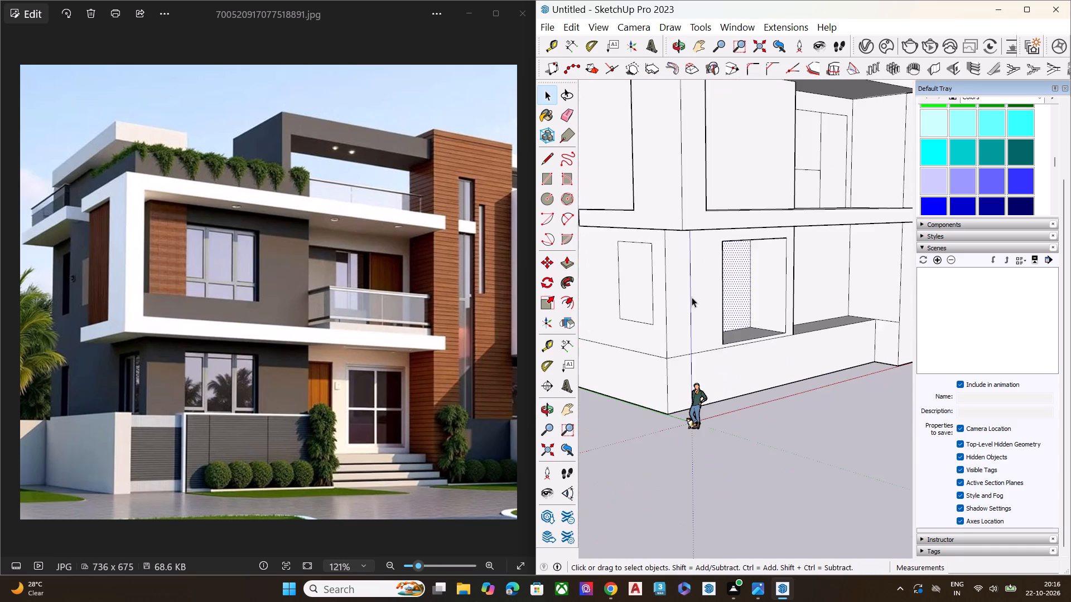
scroll(650, 279, "up", 2)
scroll(663, 271, "down", 2)
scroll(663, 271, "up", 3)
left_click(657, 271)
key("p")
left_click(644, 279)
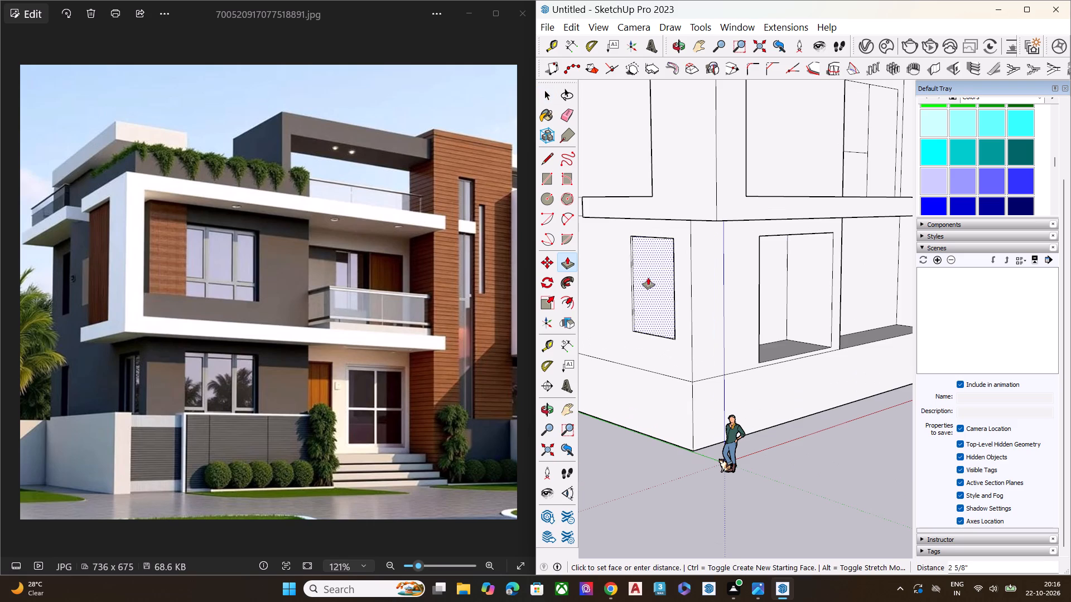
left_click(663, 272)
key("space")
Push the ground-floor side window face farther from the front corner about 3' 6" into the wall.
scroll(752, 295, "down", 4)
scroll(756, 302, "up", 2)
scroll(757, 304, "down", 3)
scroll(615, 295, "up", 5)
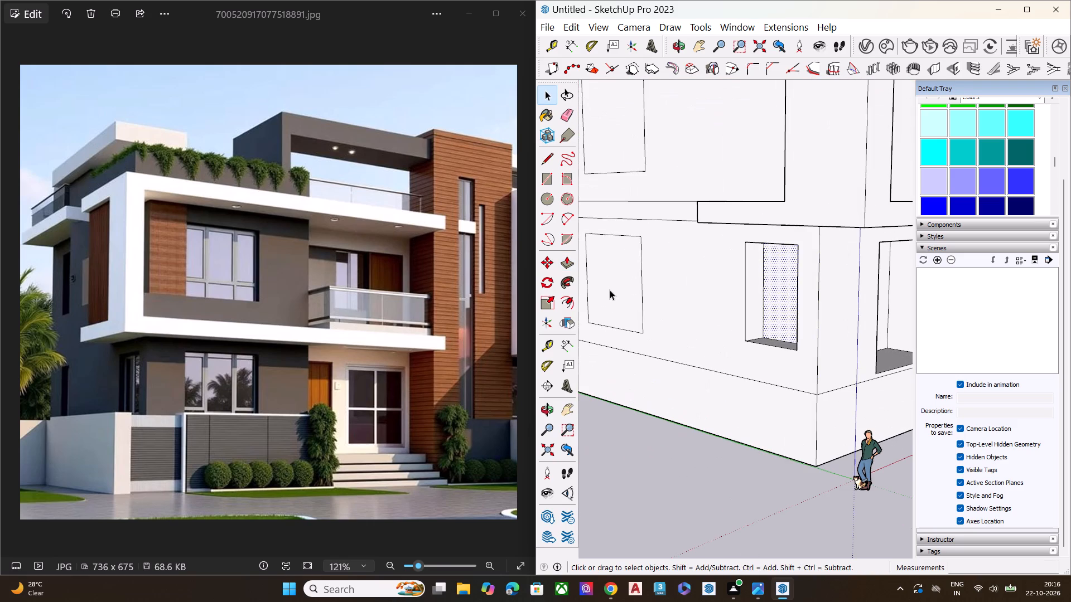
left_click(610, 290)
key("p")
left_click(610, 290)
left_click(632, 278)
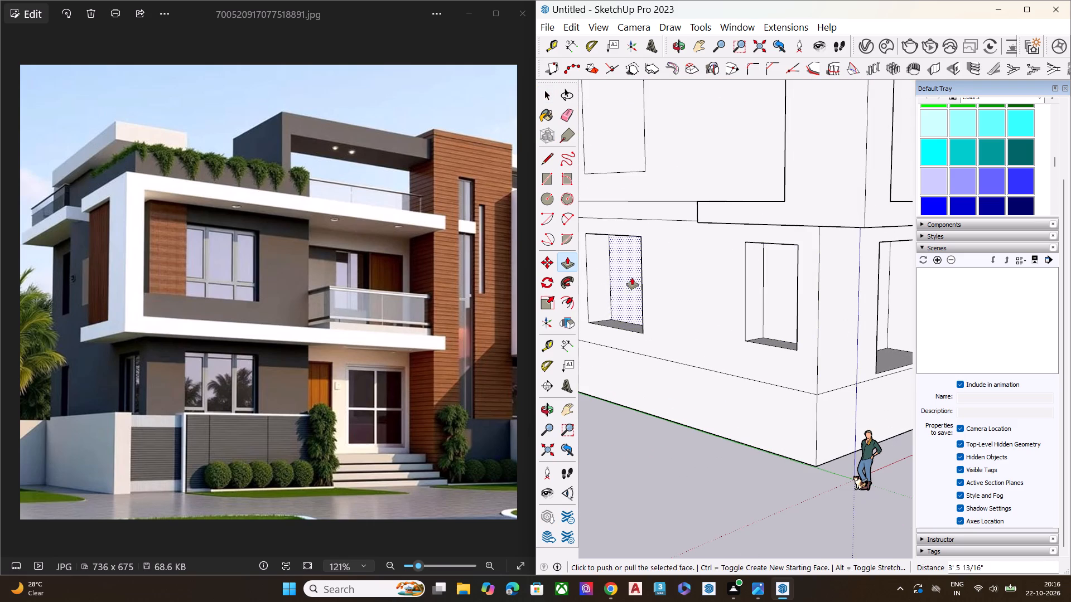
key("space")
Push the upper-floor side window face about 6 feet into the wall.
scroll(649, 290, "down", 6)
left_click(641, 197)
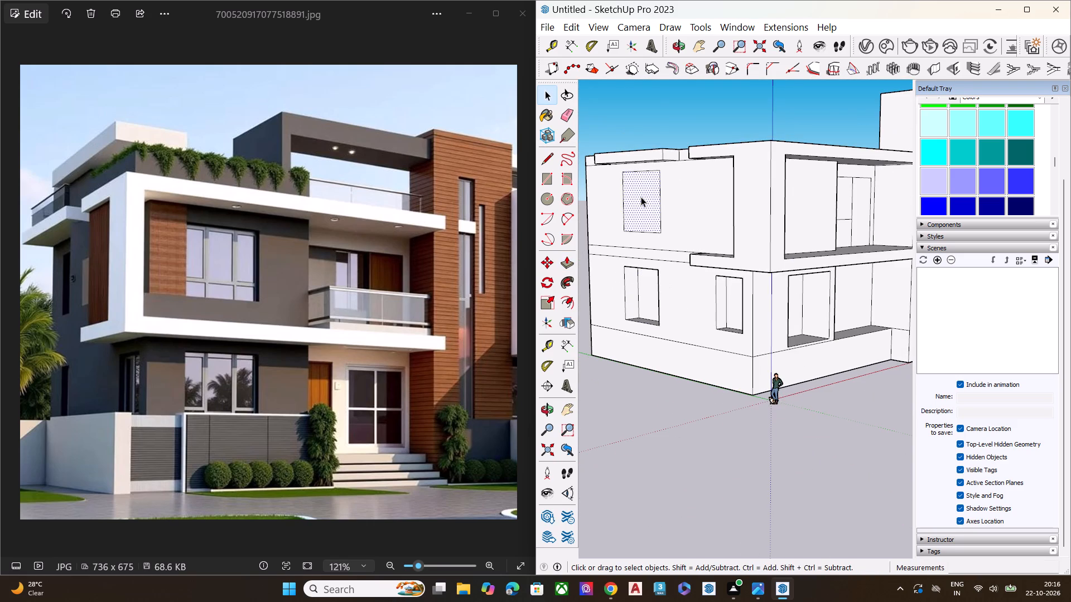
key("p")
left_click(643, 203)
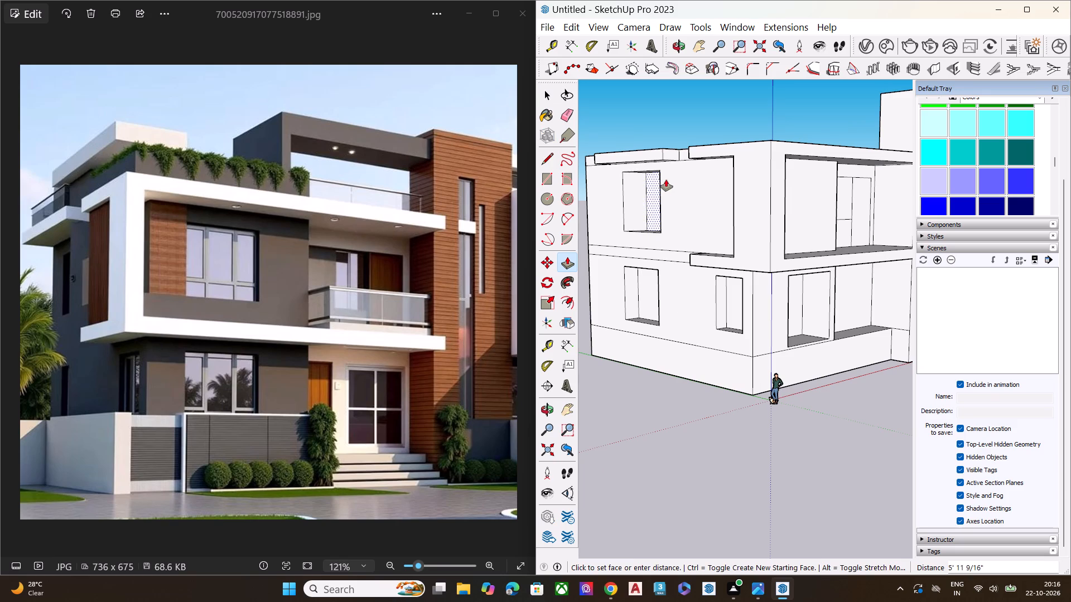
left_click(666, 179)
key("space")
Offset the upper-floor window outline on the recessed balcony wall inward by about 7" to form its frame.
middle_click_drag(793, 203, 548, 215)
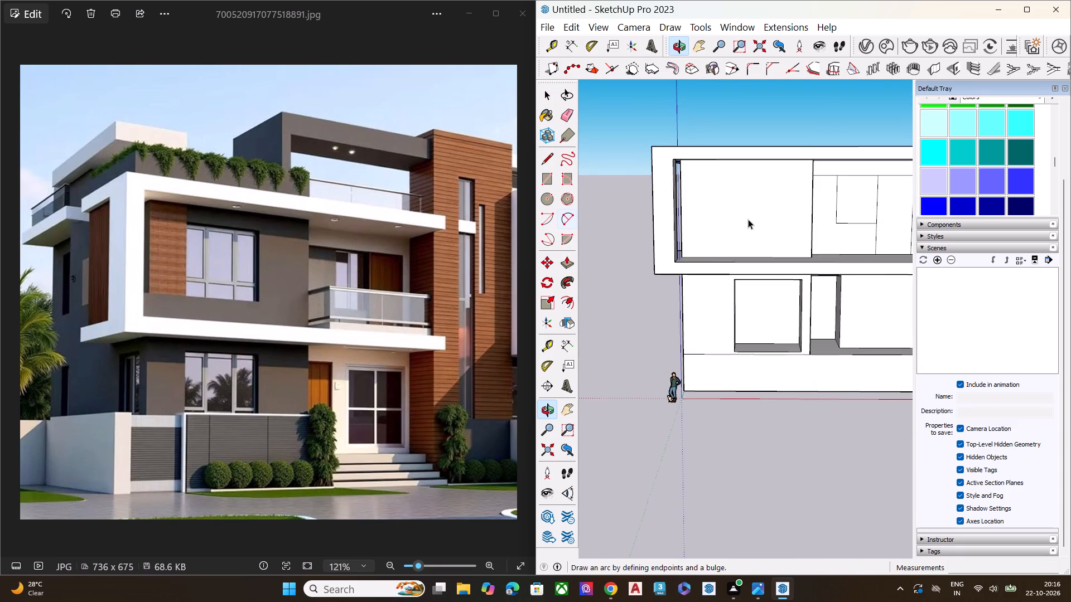
scroll(747, 220, "down", 7)
scroll(809, 214, "up", 7)
scroll(761, 221, "up", 8)
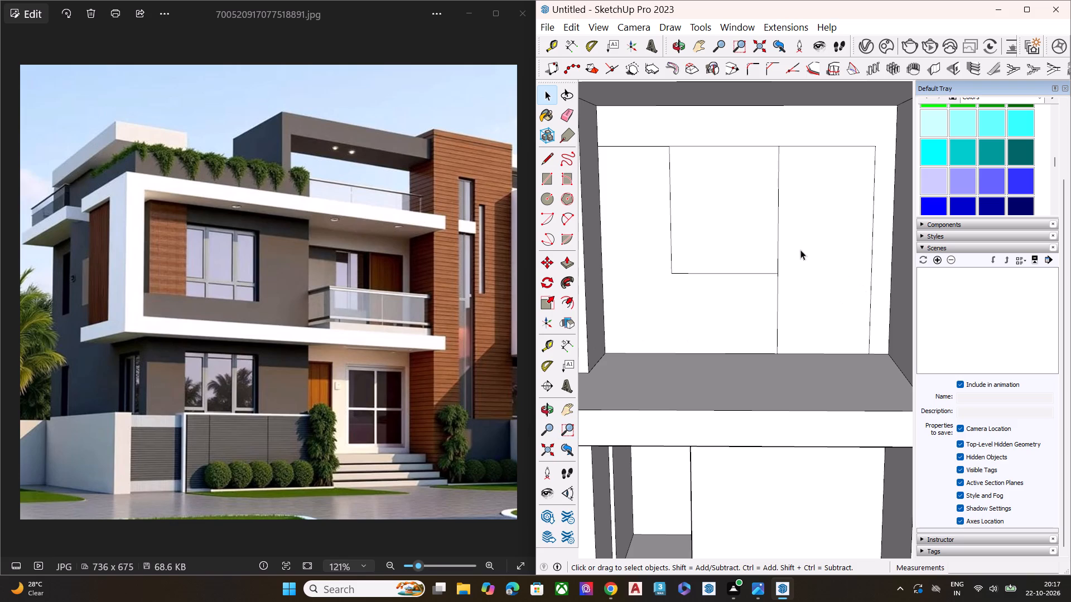
double_click(750, 196)
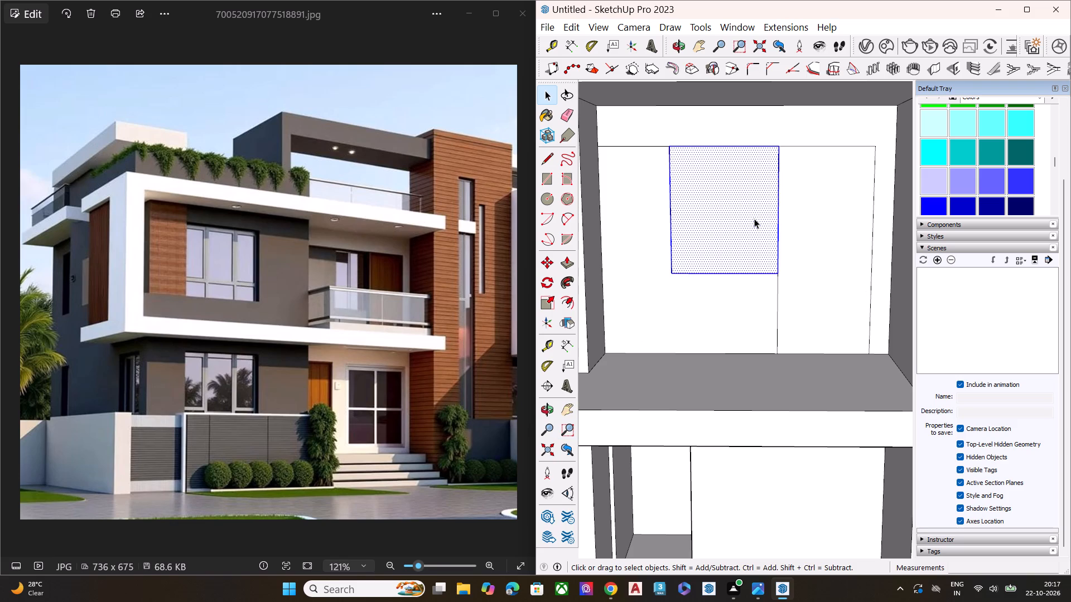
key("f")
left_click(723, 210)
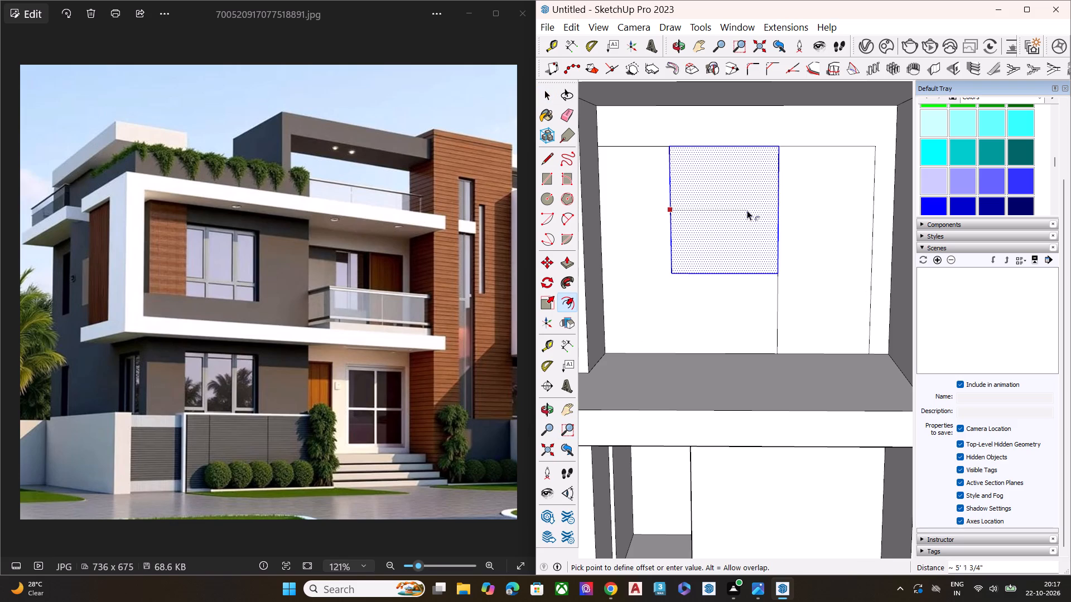
left_click(674, 144)
key("space")
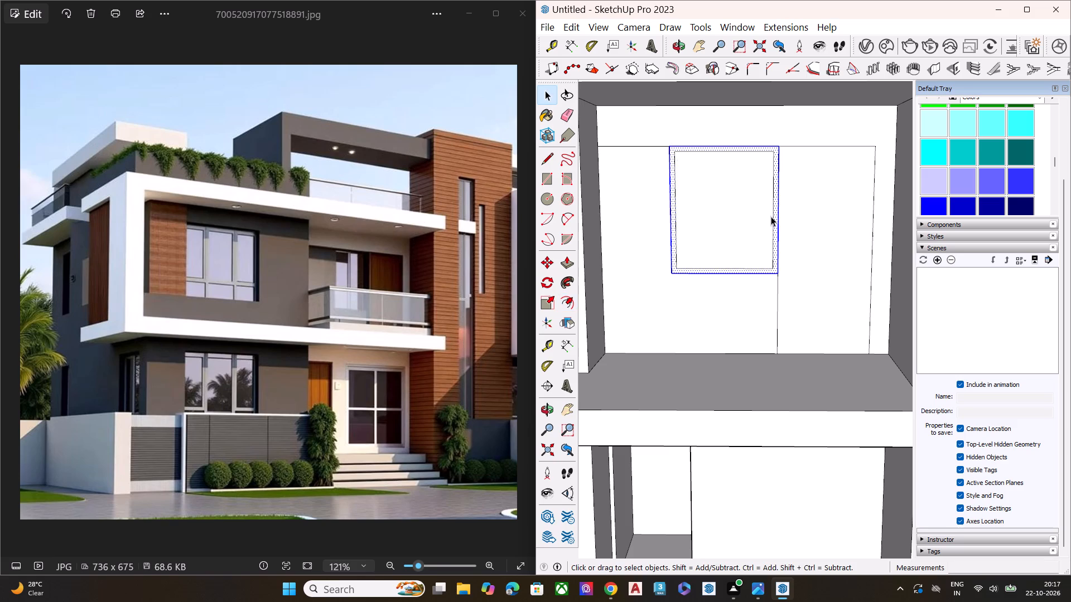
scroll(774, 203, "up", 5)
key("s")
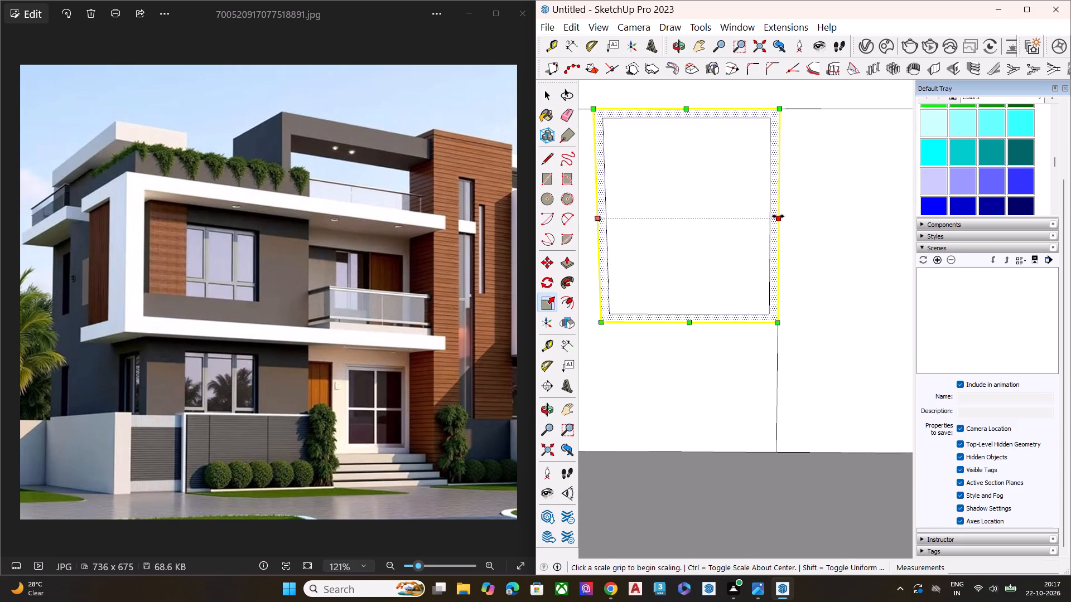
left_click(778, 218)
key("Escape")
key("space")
Offset the upper-floor balcony door outline slightly inward to form a thin frame next to the window.
scroll(794, 230, "down", 1)
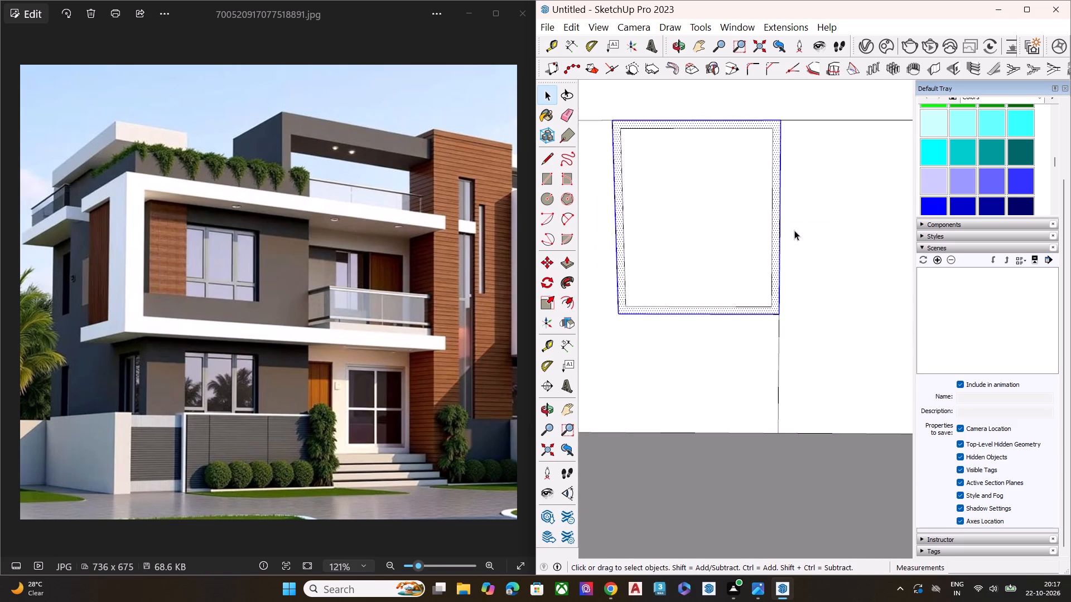
scroll(794, 231, "up", 1)
scroll(794, 230, "down", 2)
scroll(794, 231, "up", 1)
scroll(794, 231, "down", 5)
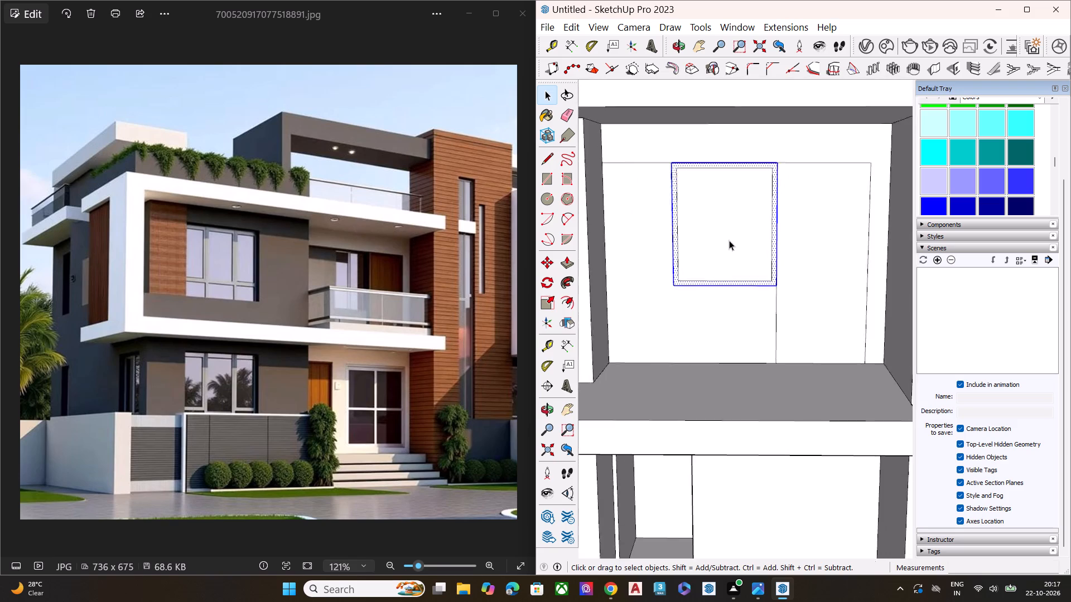
scroll(729, 240, "down", 4)
middle_click_drag(836, 244, 829, 233)
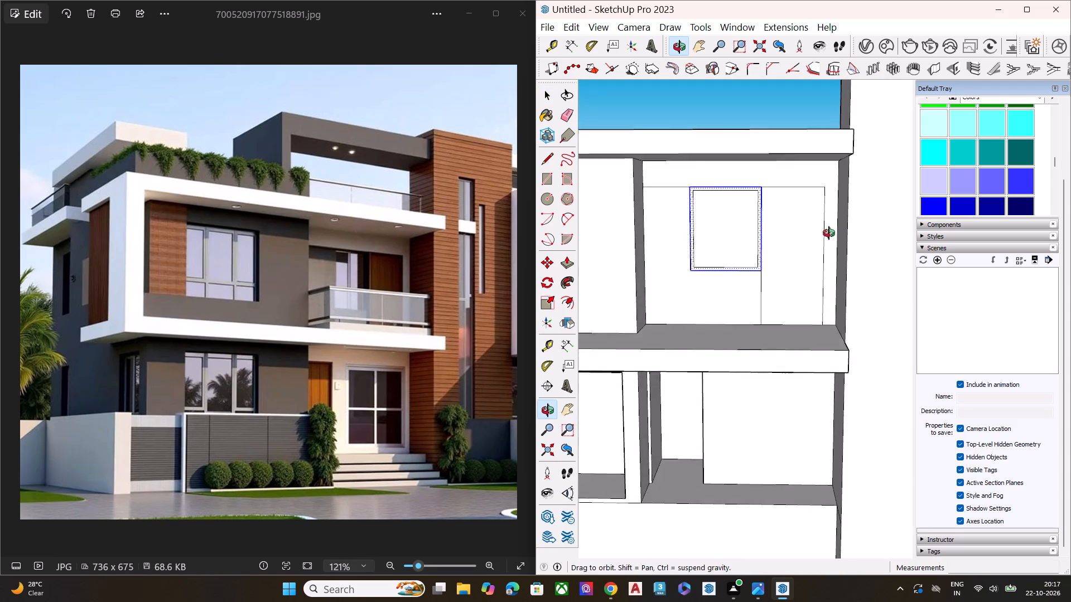
middle_click_drag(829, 233, 826, 228)
scroll(812, 242, "up", 3)
scroll(812, 244, "down", 1)
scroll(812, 245, "up", 2)
left_click(809, 249)
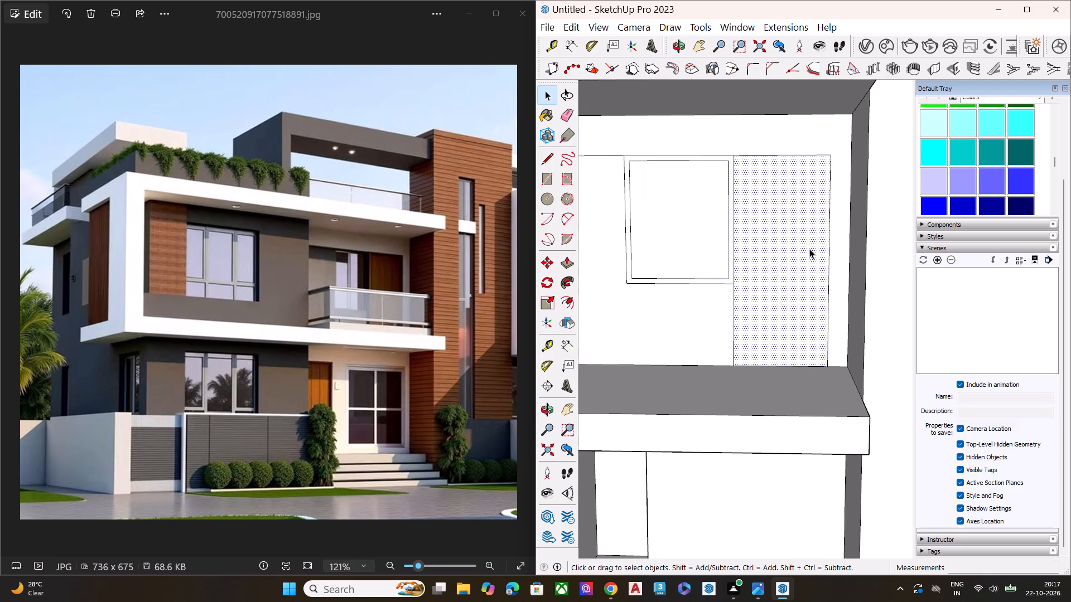
key("f")
left_click(783, 250)
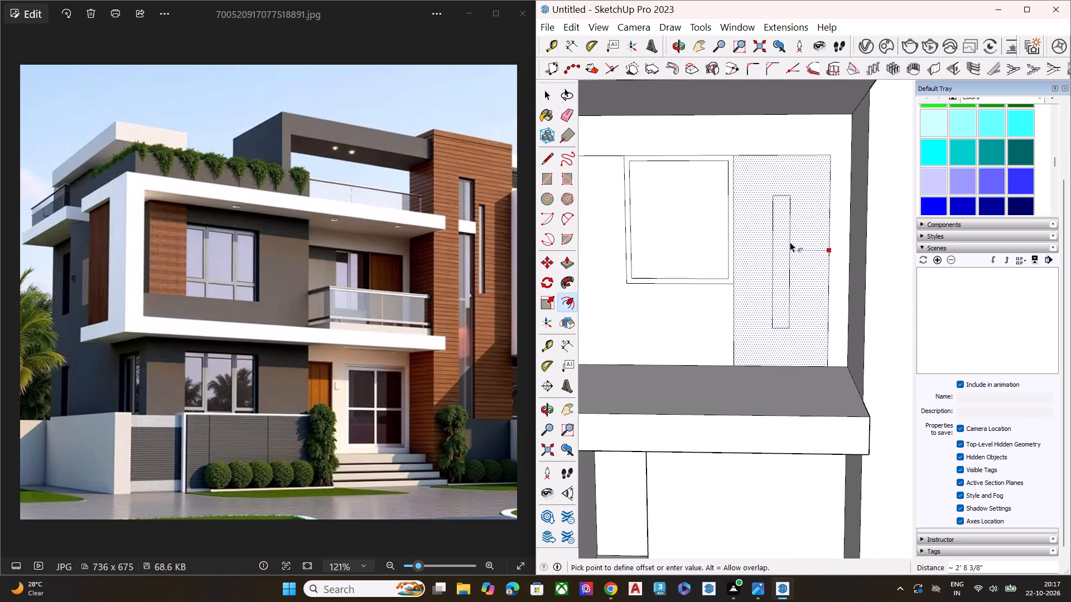
left_click(827, 193)
key("space")
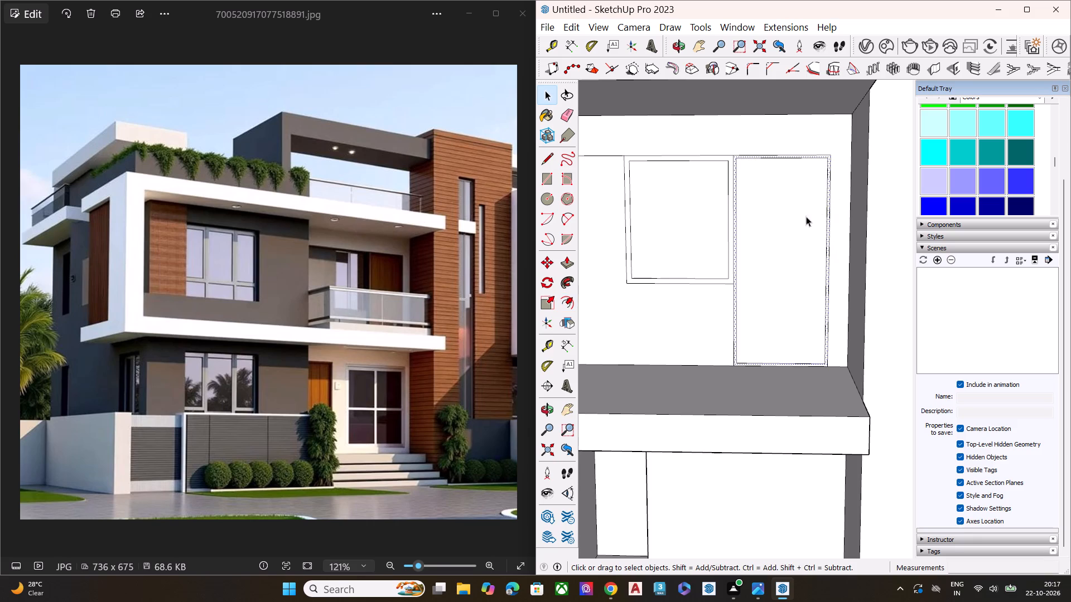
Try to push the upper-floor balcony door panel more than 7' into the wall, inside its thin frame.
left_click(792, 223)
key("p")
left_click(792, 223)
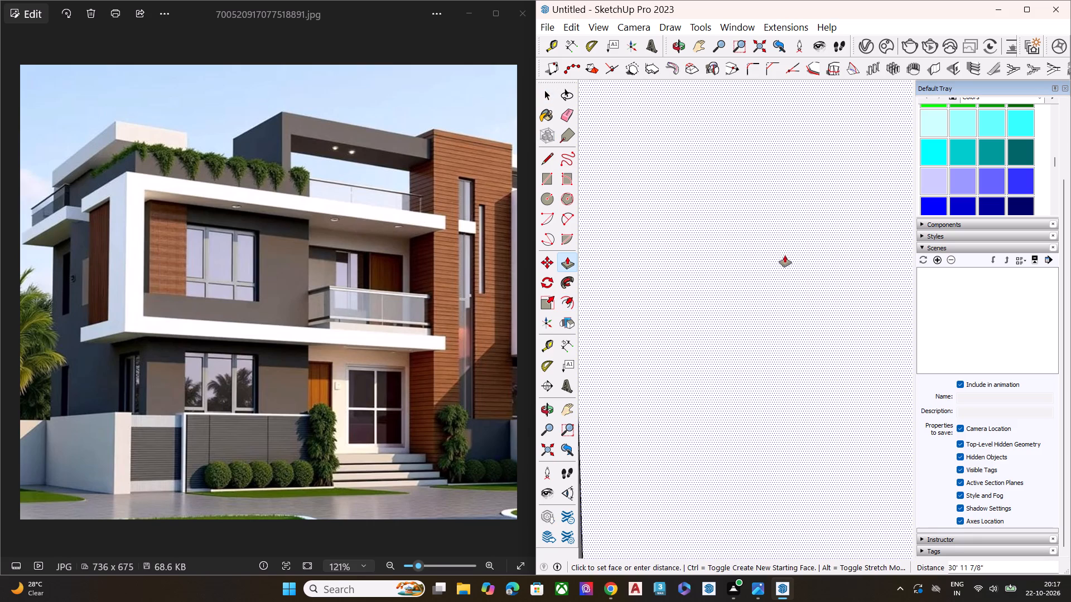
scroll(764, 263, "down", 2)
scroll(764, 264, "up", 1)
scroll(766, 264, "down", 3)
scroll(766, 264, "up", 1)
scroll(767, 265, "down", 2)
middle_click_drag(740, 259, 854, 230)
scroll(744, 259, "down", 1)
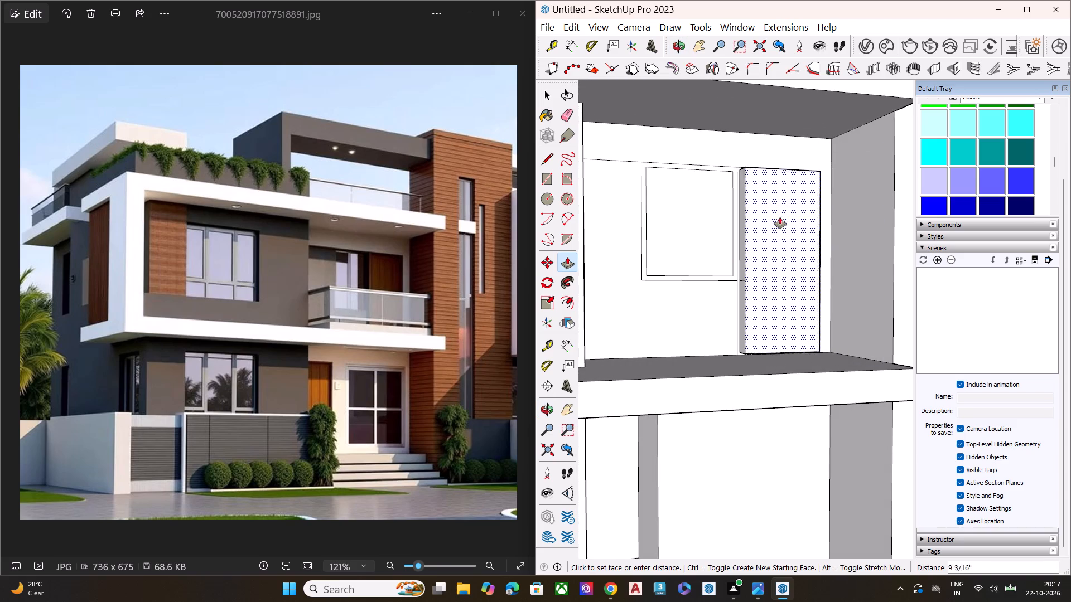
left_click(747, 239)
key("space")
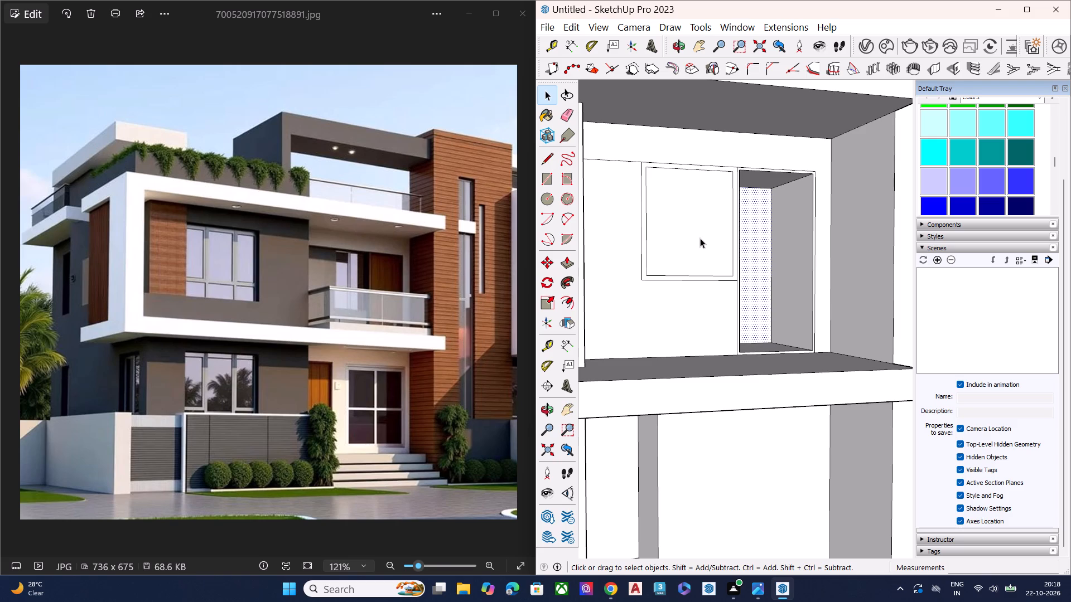
Undo the balcony door recess and the frame offsets of the balcony door and the adjacent window.
key("ctrl+z")
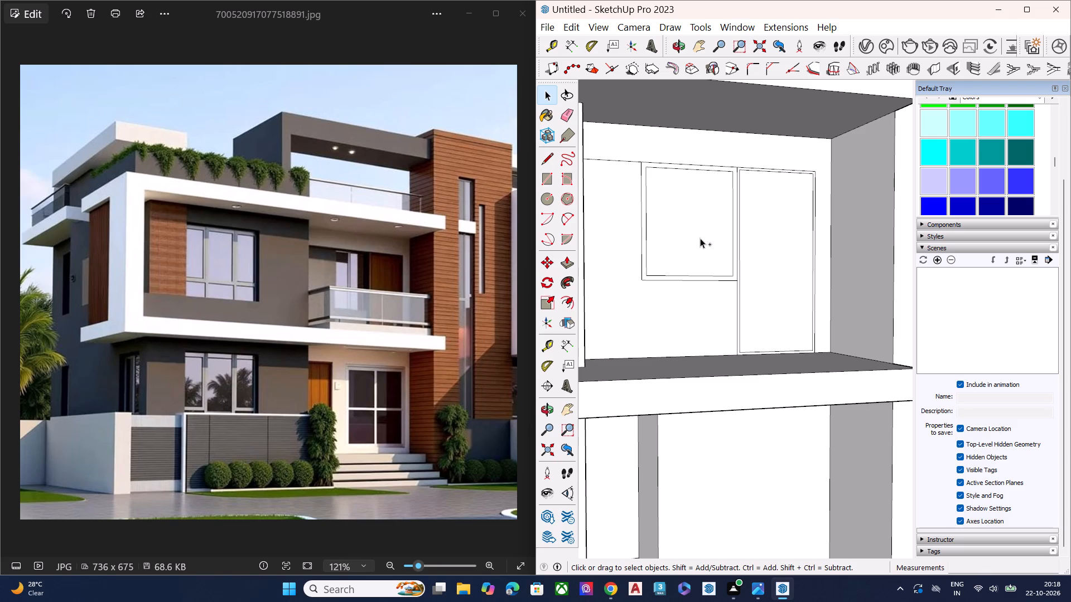
key("ctrl+z")
key("ctrl+z")
key("space")
Erase the bottom and outer side edges of the balcony window outline that adjoins the door.
left_click(707, 232)
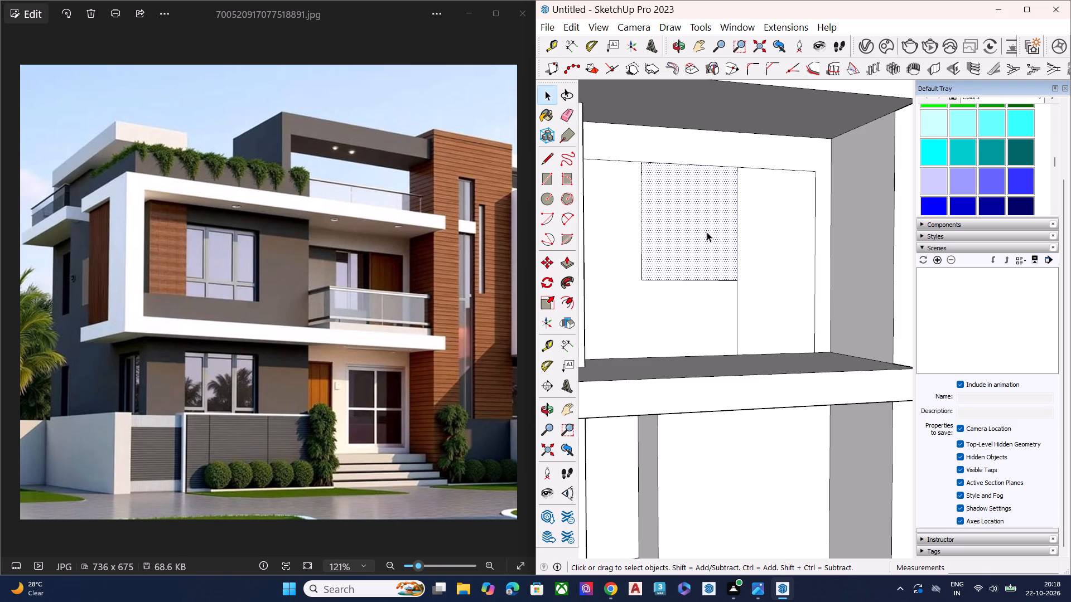
key("space")
key("e")
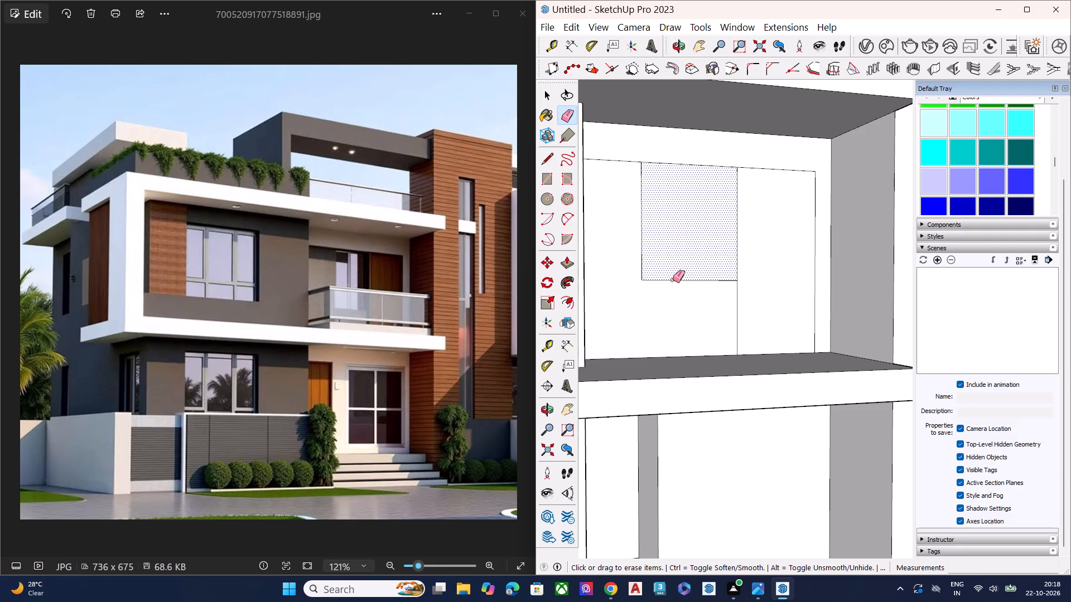
left_click(673, 280)
left_click(641, 245)
key("space")
Draw a window rectangle about 7' 2" by 8' 9" below the header line, slightly clear of the balcony door.
middle_click_drag(705, 271, 645, 274)
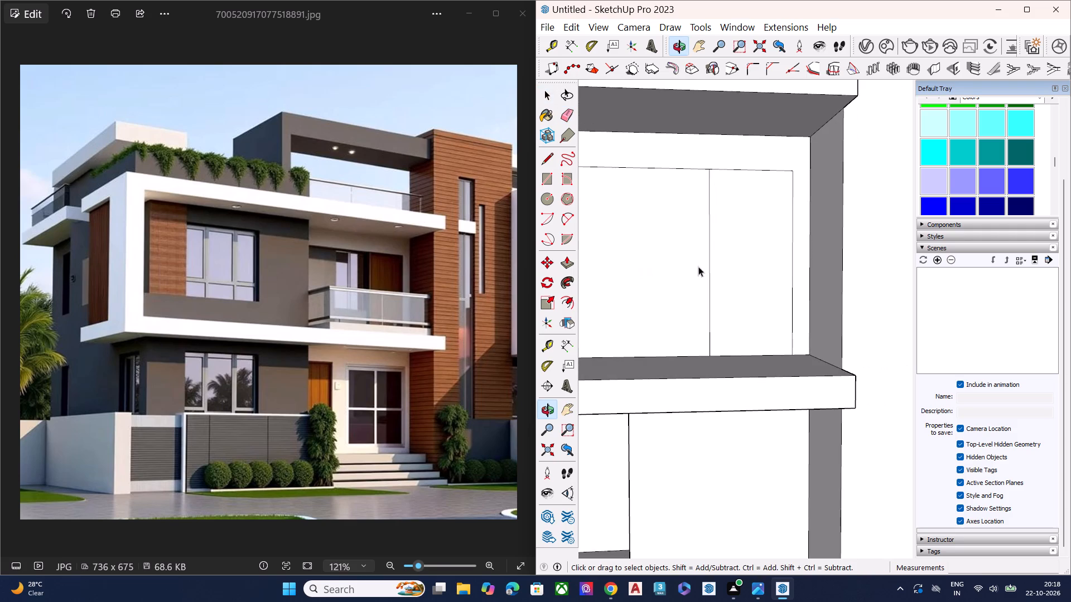
scroll(751, 282, "down", 8)
key("r")
scroll(711, 220, "up", 8)
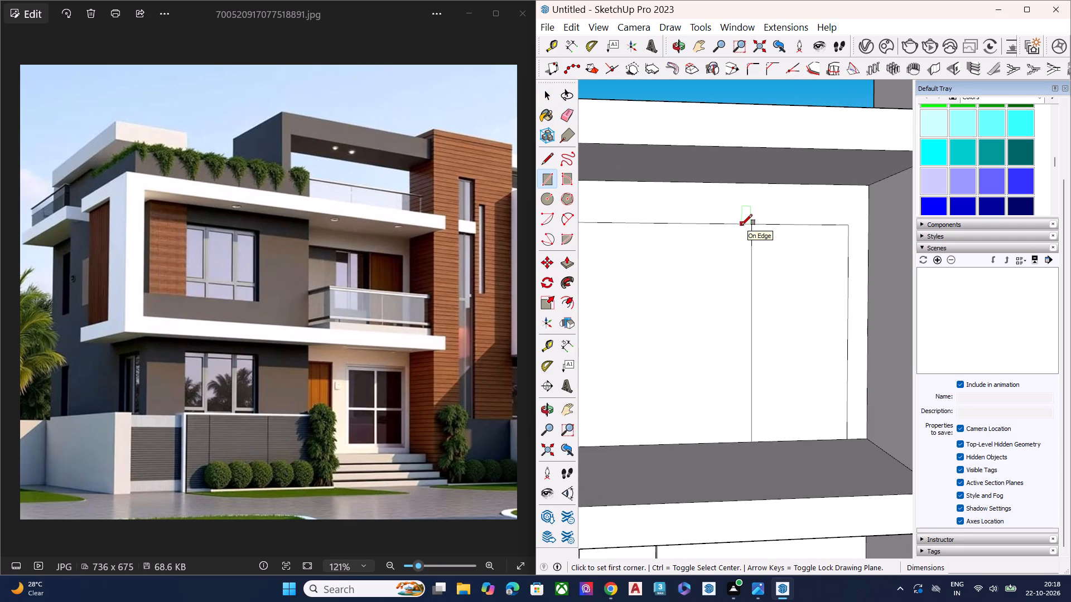
scroll(741, 225, "up", 9)
left_click(746, 225)
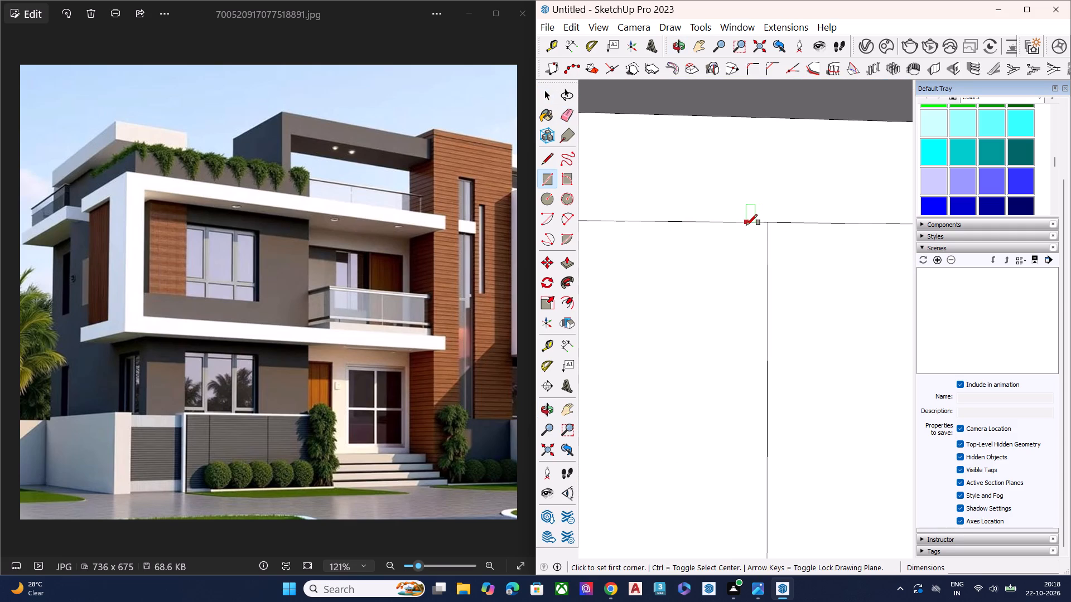
scroll(742, 310, "down", 7)
scroll(736, 394, "down", 7)
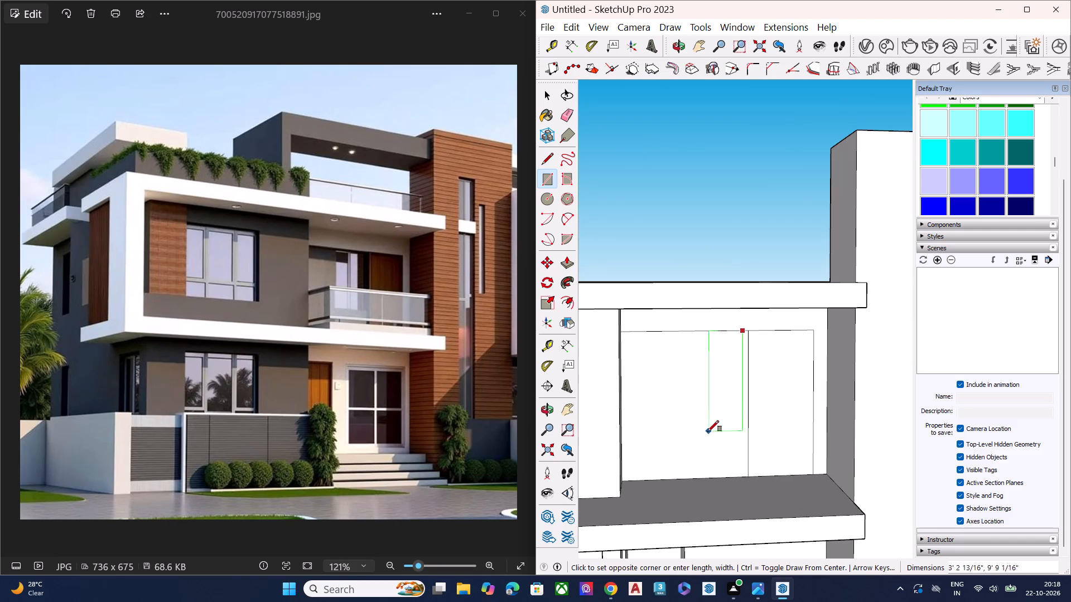
left_click(668, 422)
key("space")
Push the new balcony window face into the recessed balcony wall.
left_click(694, 391)
middle_click_drag(729, 376, 775, 321)
scroll(726, 345, "up", 3)
key("p")
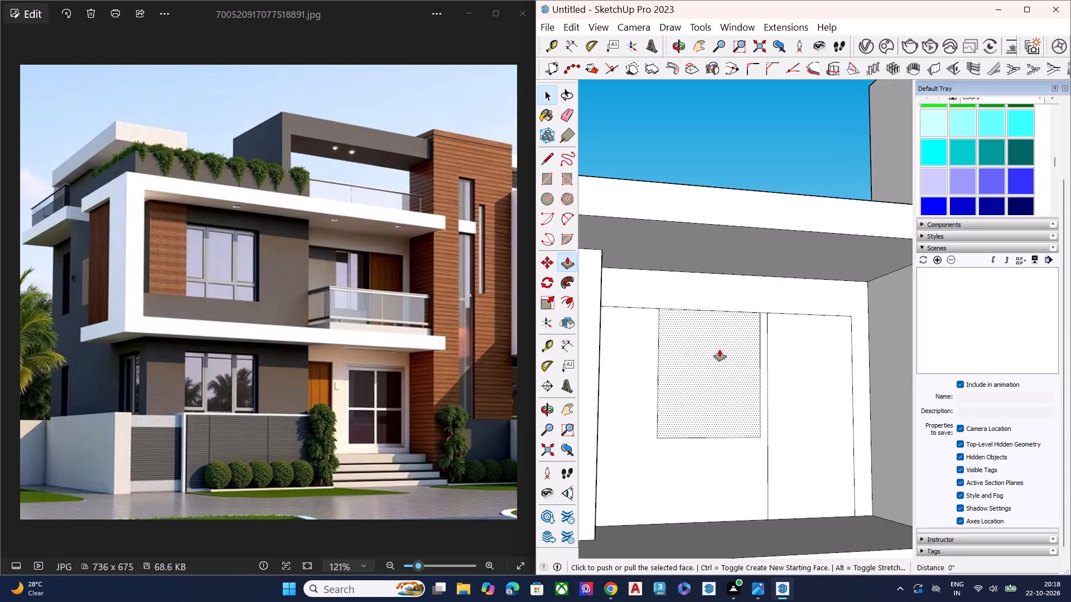
left_click(721, 348)
left_click(701, 351)
key("space")
Push the upper-floor balcony door face deep into the wall, more than 7'.
left_click(792, 349)
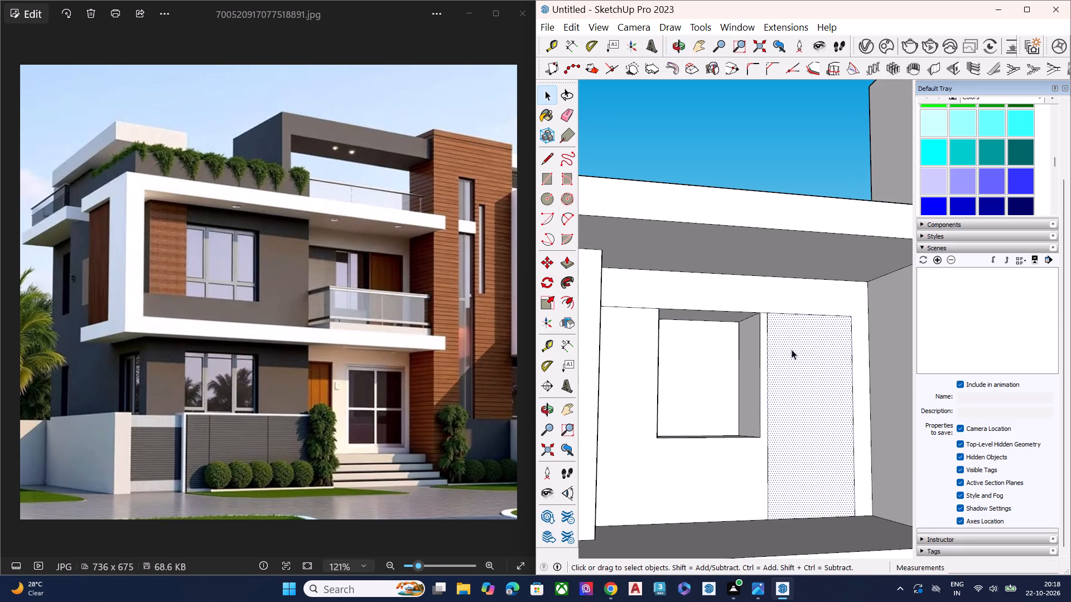
key("p")
left_click(821, 339)
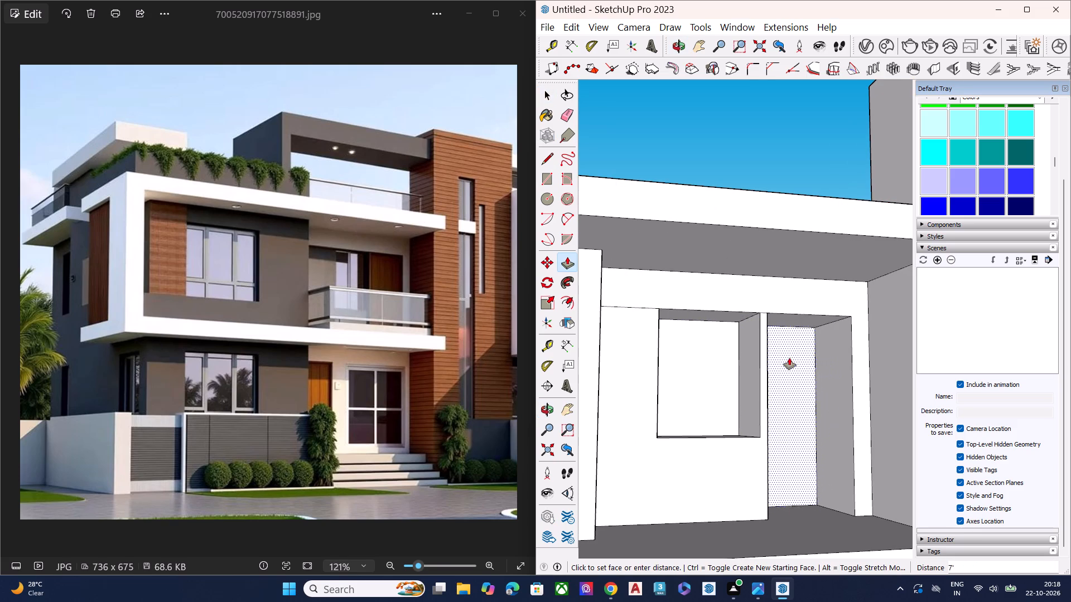
left_click(778, 362)
key("space")
Pull the recessed balcony window face back out about 4' to make its recess shallower.
left_click(707, 366)
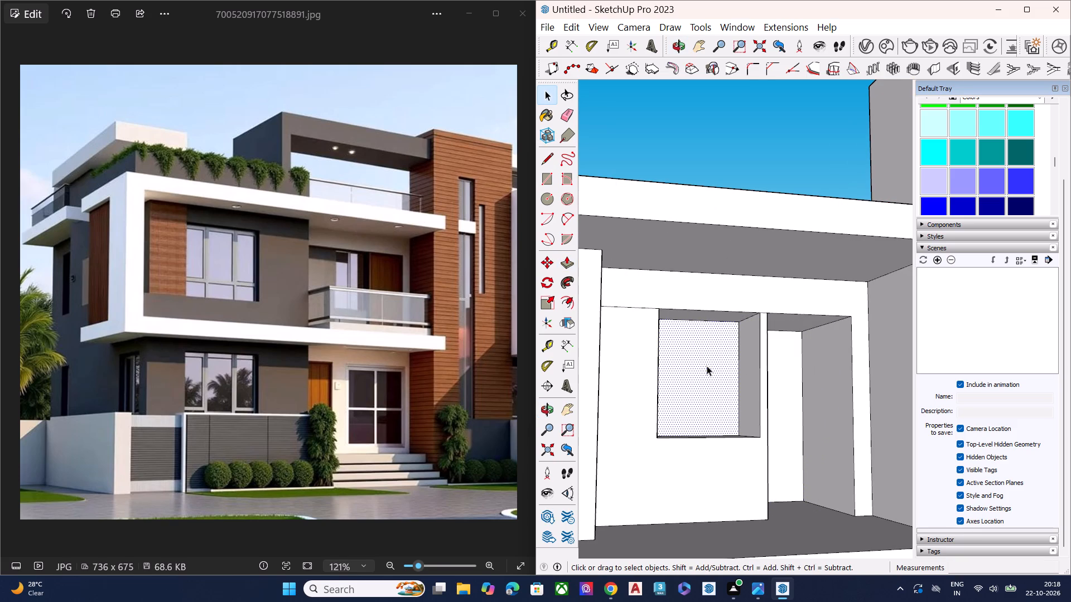
key("p")
left_click(718, 362)
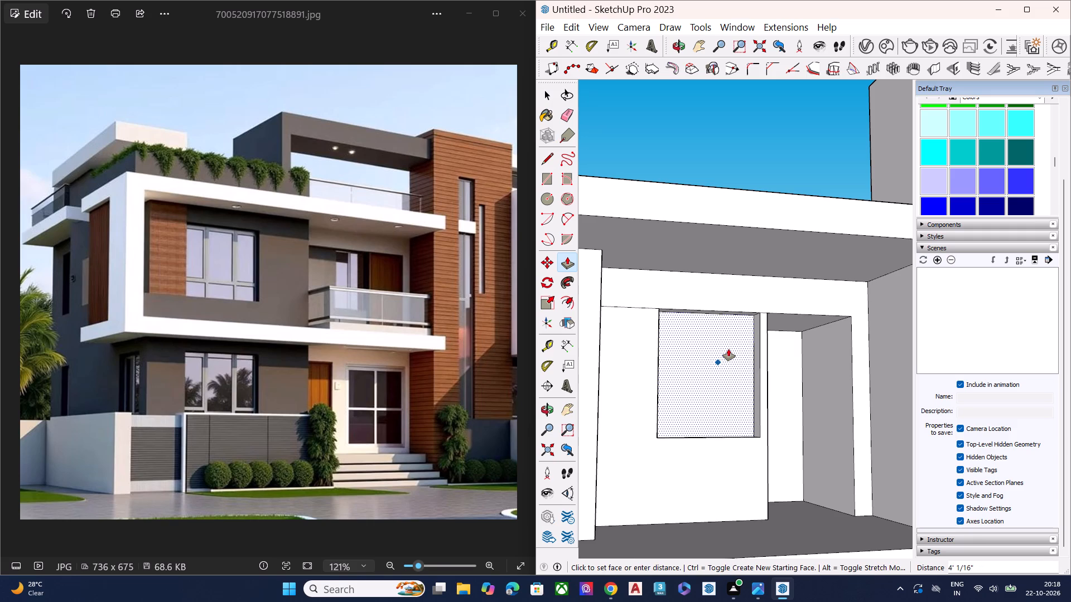
left_click(729, 349)
key("space")
Erase the leftover header line on the balcony wall beside the window, on the side away from the door.
key("e")
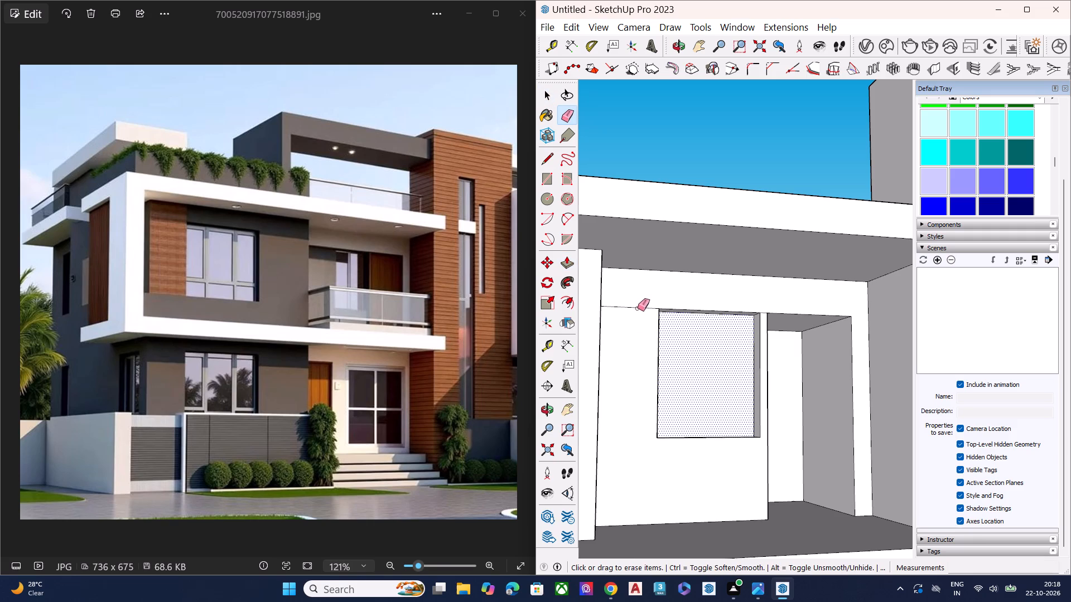
left_click(638, 308)
key("space")
Examine the front elevation's recessed door and window openings on both floors.
scroll(676, 343, "down", 6)
middle_click_drag(721, 361, 678, 404)
scroll(721, 332, "down", 4)
scroll(738, 332, "up", 1)
scroll(739, 332, "down", 4)
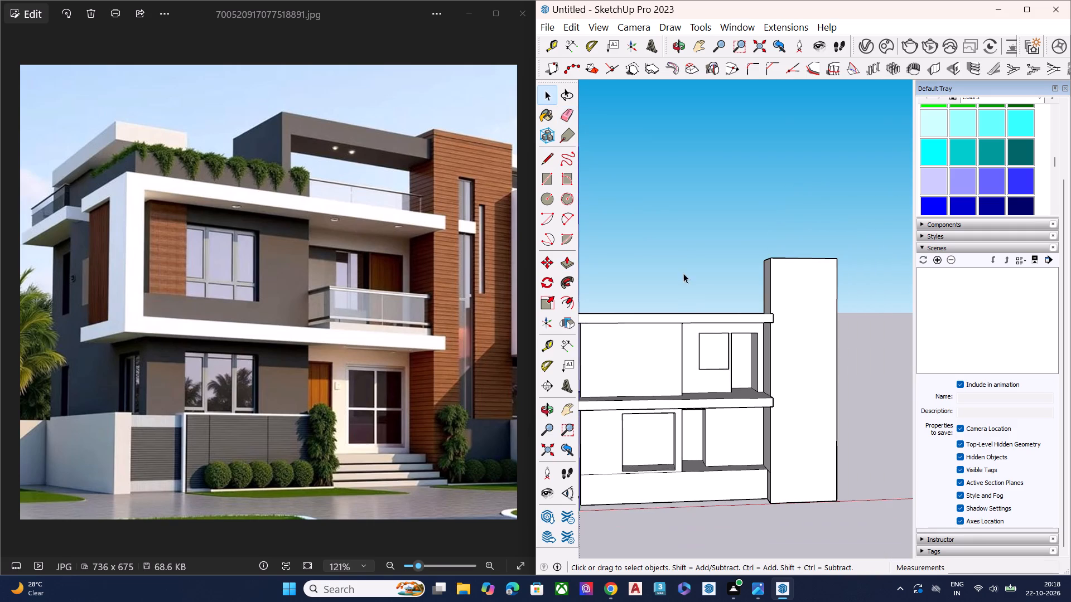
left_click(688, 240)
scroll(745, 276, "down", 7)
middle_click_drag(726, 349, 740, 293)
scroll(740, 377, "up", 6)
middle_click_drag(744, 378, 719, 395)
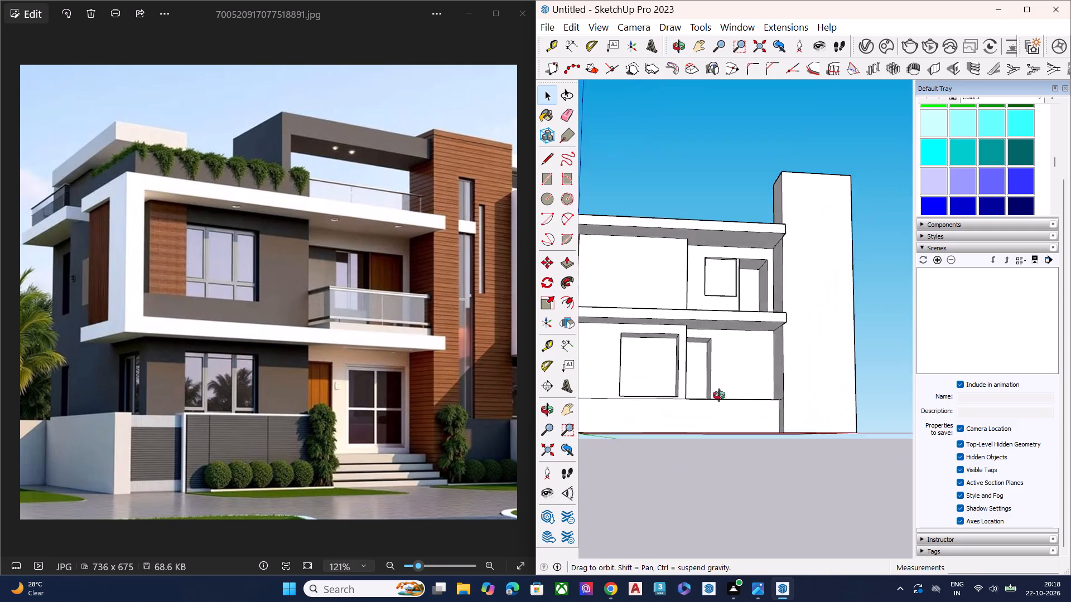
middle_click_drag(719, 395, 678, 420)
middle_click_drag(678, 420, 673, 423)
Draw a vertical line about 15' 8" long from ceiling to floor on the ground-floor entrance wall beside the door recess.
scroll(683, 415, "up", 5)
key("l")
scroll(720, 341, "up", 2)
scroll(722, 332, "down", 3)
scroll(722, 331, "up", 3)
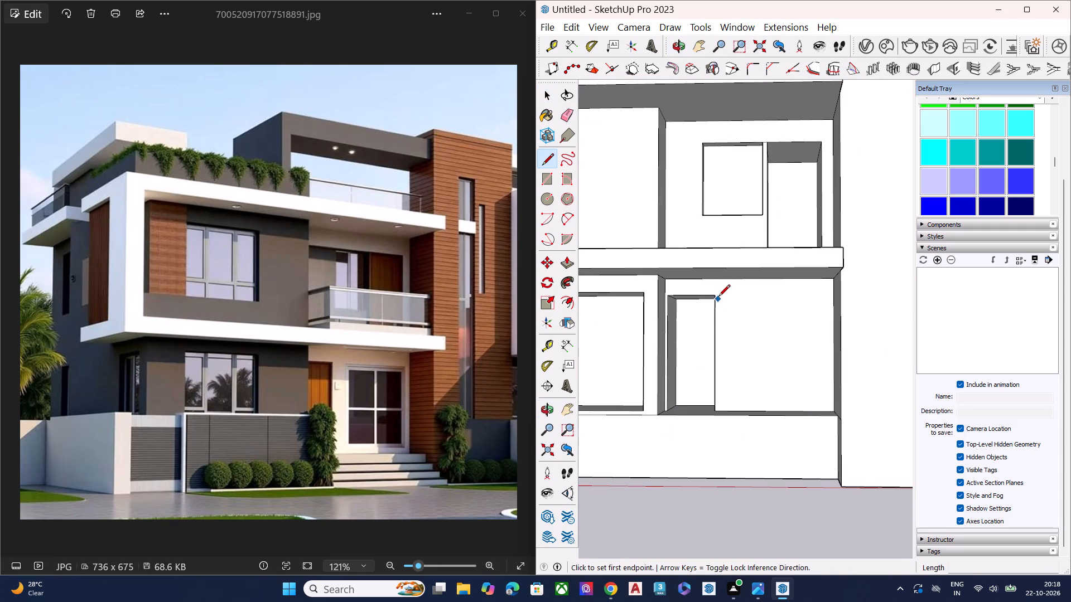
key("space")
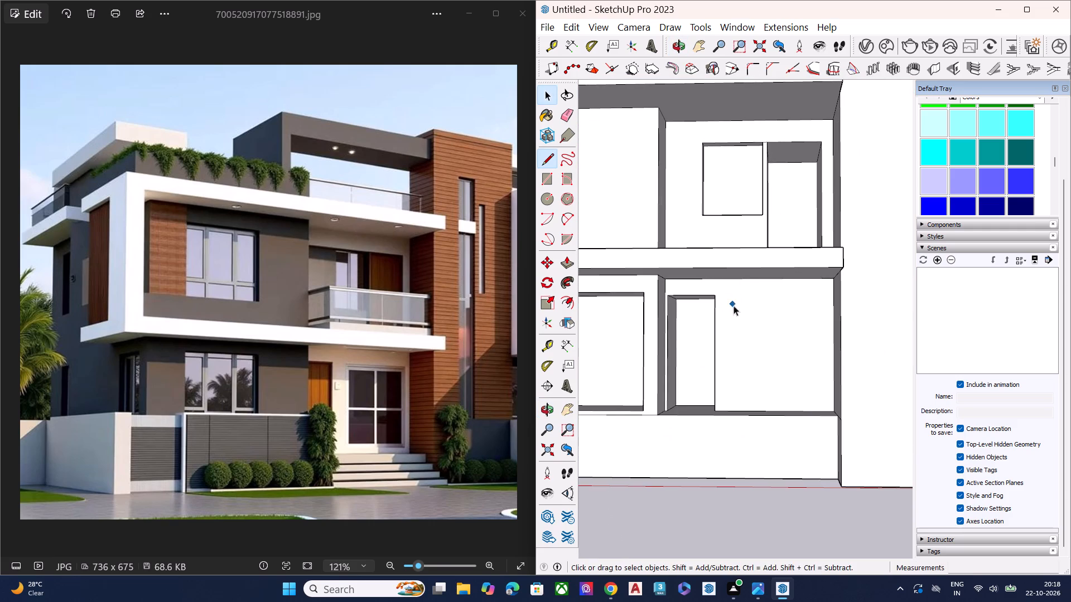
middle_click_drag(745, 321, 780, 316)
key("l")
scroll(757, 369, "up", 4)
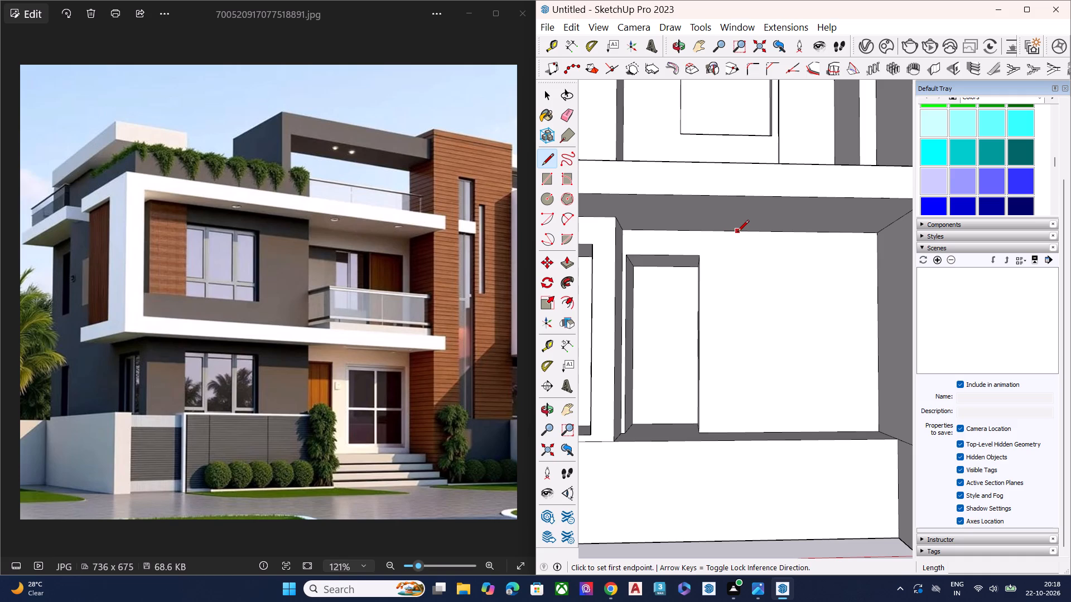
left_click(733, 232)
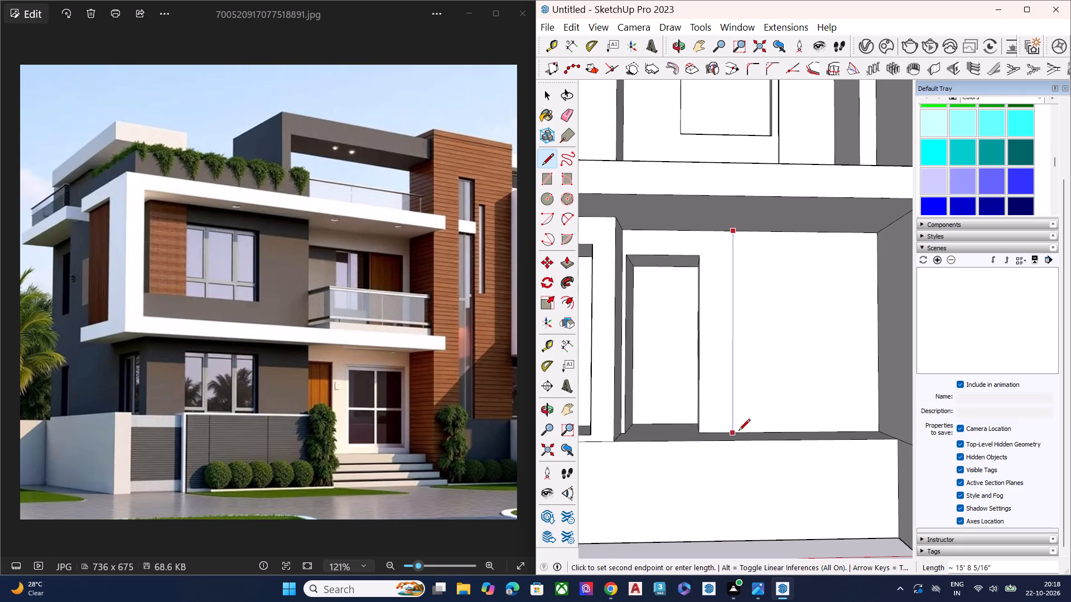
left_click(739, 431)
key("space")
Complete the large entrance opening outline from the vertical line, about 10' 9" wide and 12' tall, its top level with the neighbouring door head.
middle_click_drag(739, 380, 737, 402)
scroll(737, 365, "up", 6)
scroll(739, 324, "down", 4)
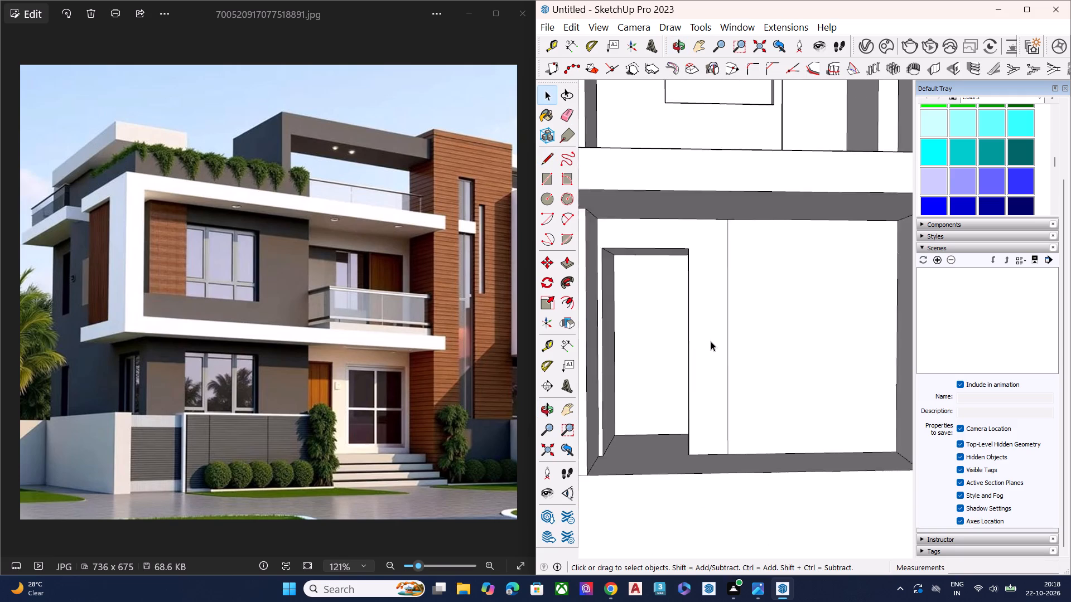
scroll(711, 341, "down", 2)
key("l")
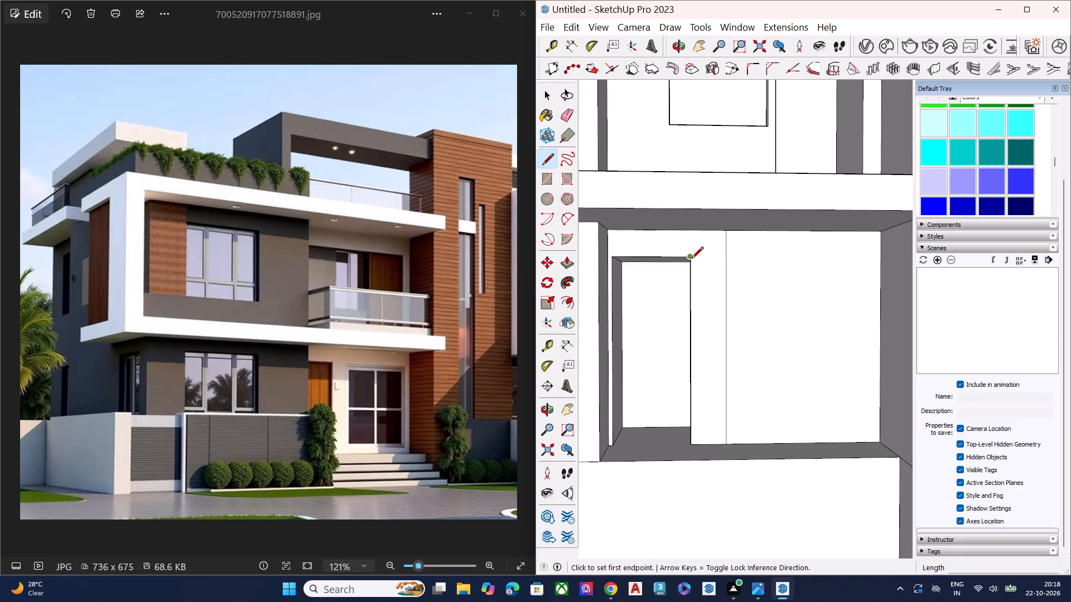
left_click(725, 258)
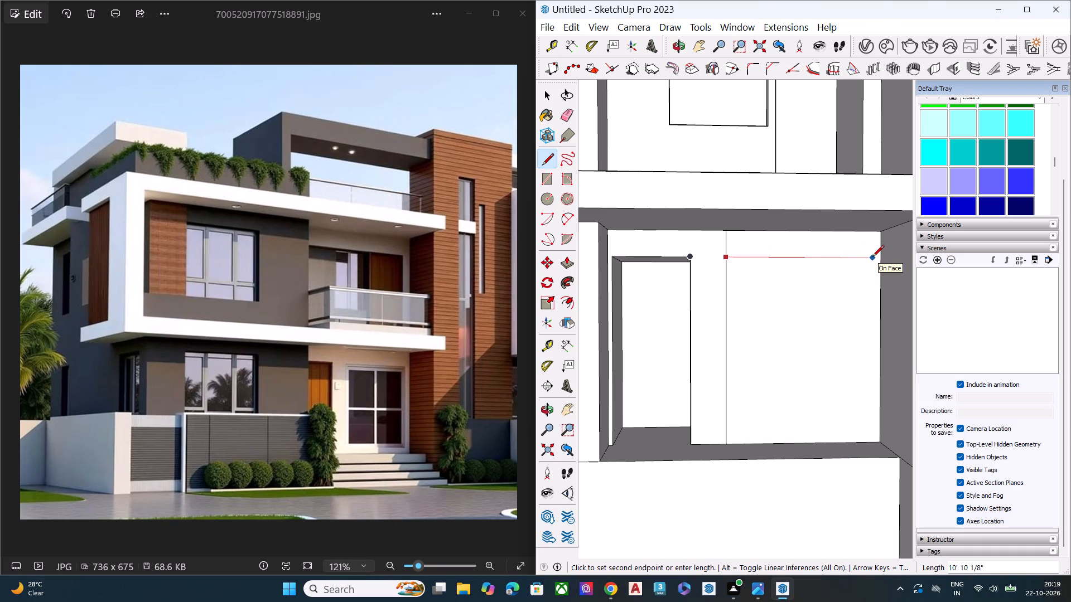
scroll(867, 260, "down", 5)
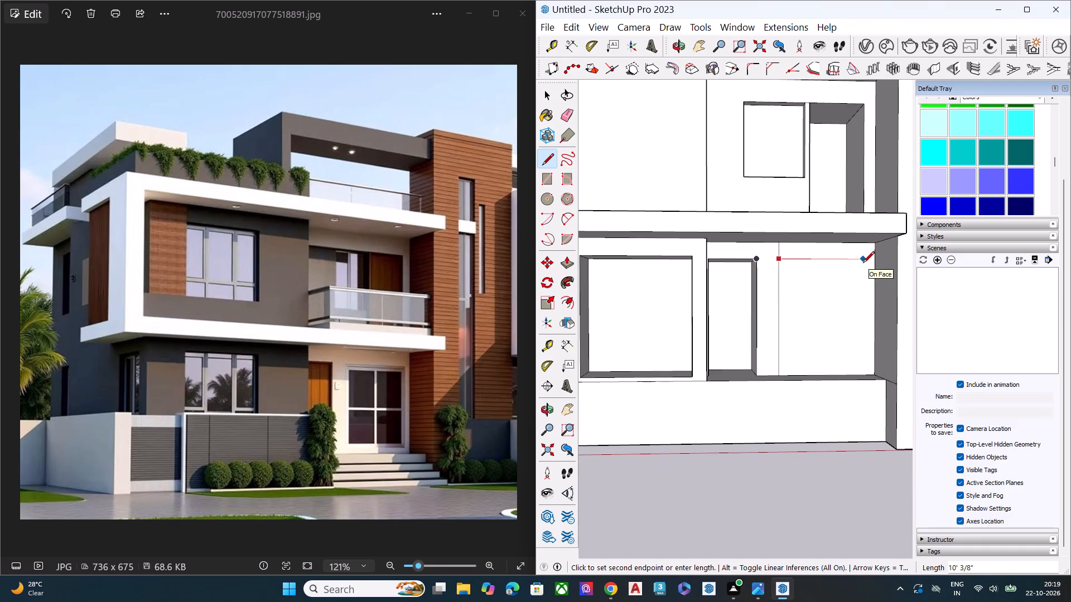
scroll(858, 265, "down", 2)
middle_click_drag(848, 268, 828, 290)
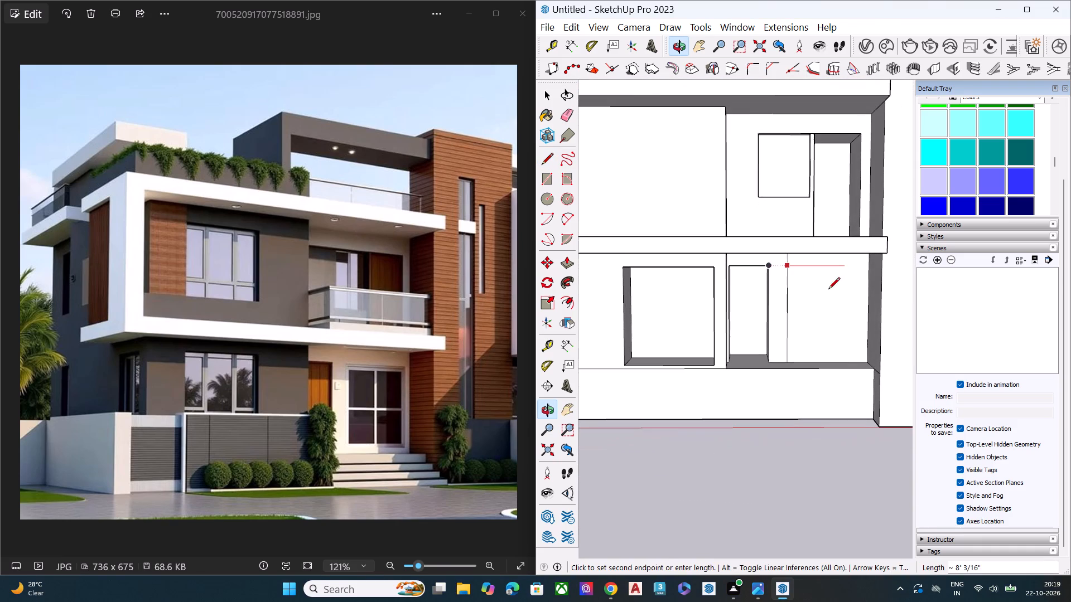
left_click(864, 268)
scroll(860, 354, "up", 5)
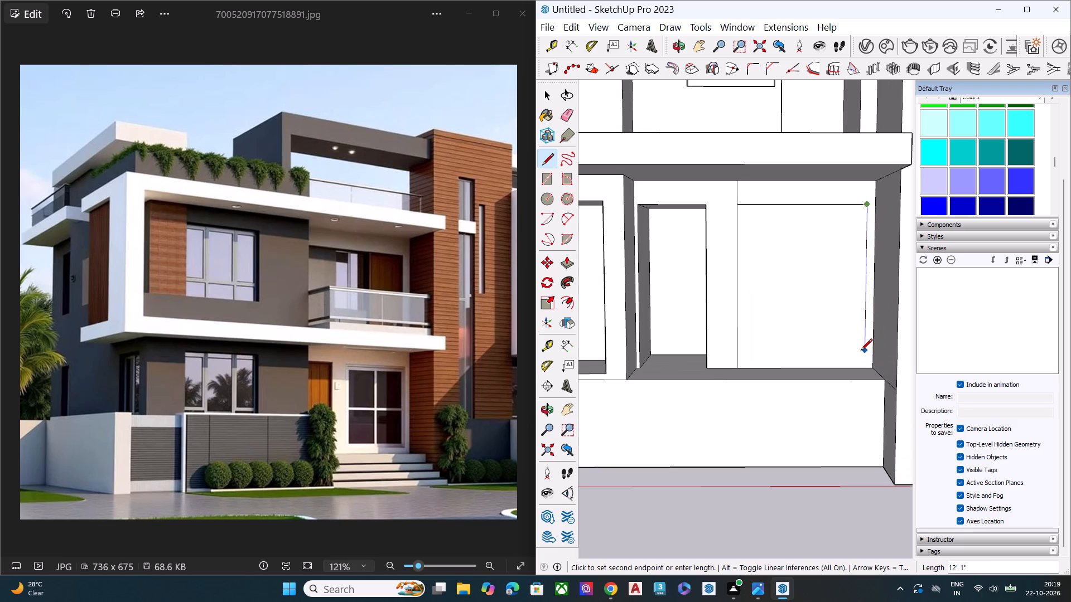
left_click(861, 352)
left_click(740, 355)
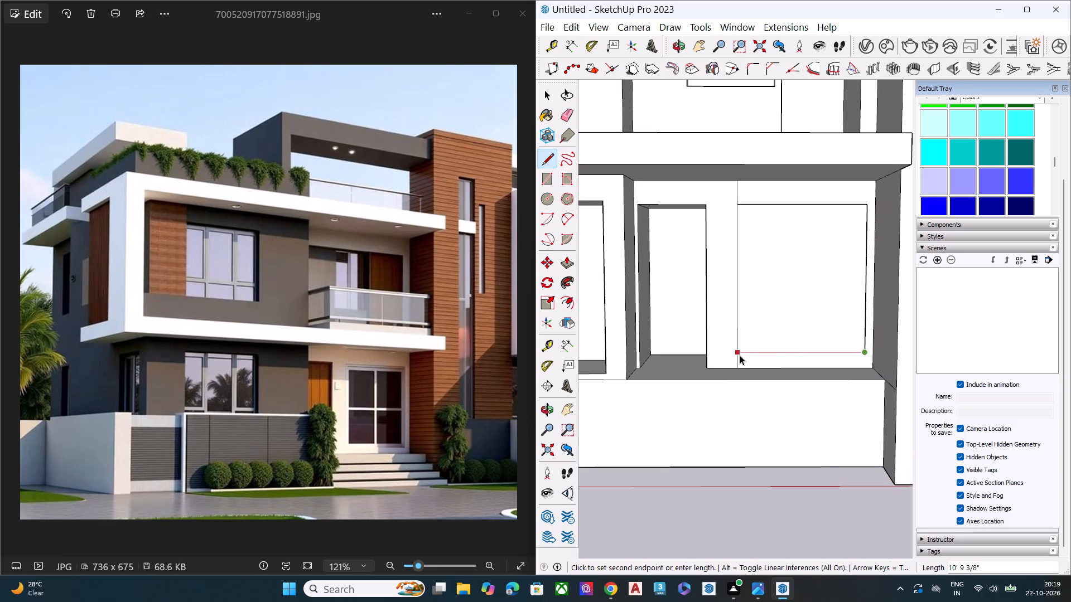
key("space")
Push the large entrance opening face on the ground floor into the wall.
scroll(769, 322, "down", 1)
scroll(766, 322, "up", 1)
scroll(763, 323, "down", 4)
scroll(807, 132, "up", 6)
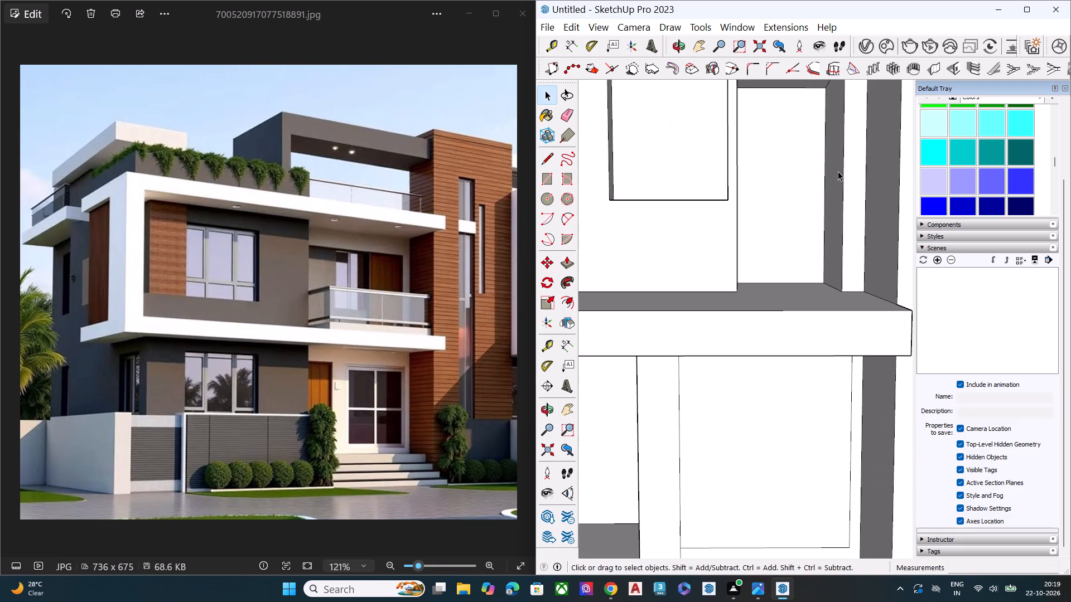
scroll(832, 178, "down", 5)
middle_click_drag(832, 221, 851, 176)
scroll(800, 298, "up", 1)
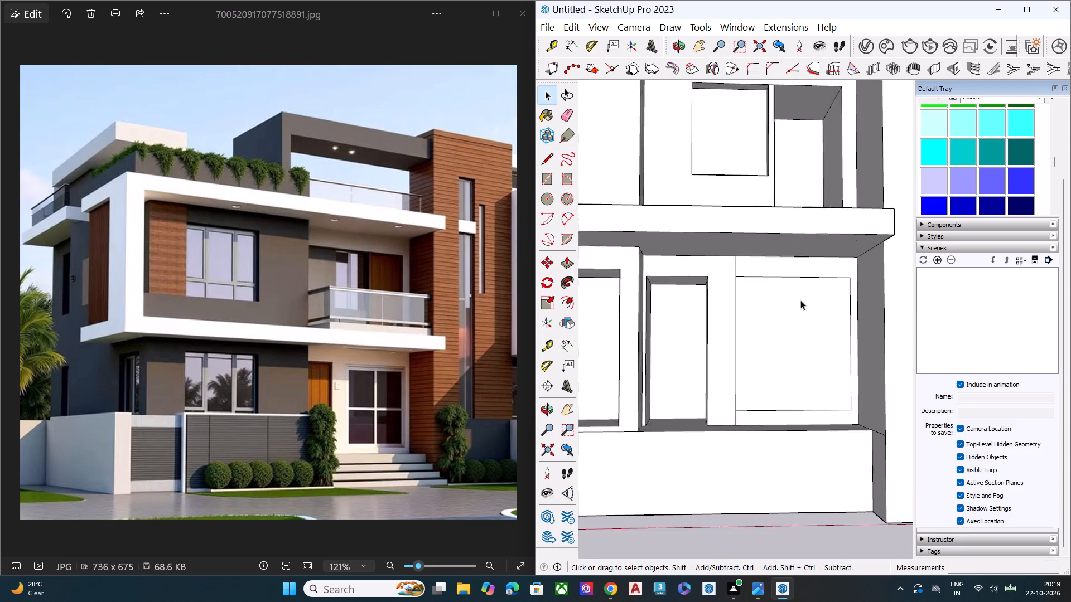
scroll(800, 300, "up", 3)
middle_click_drag(820, 312, 874, 294)
scroll(875, 294, "up", 1)
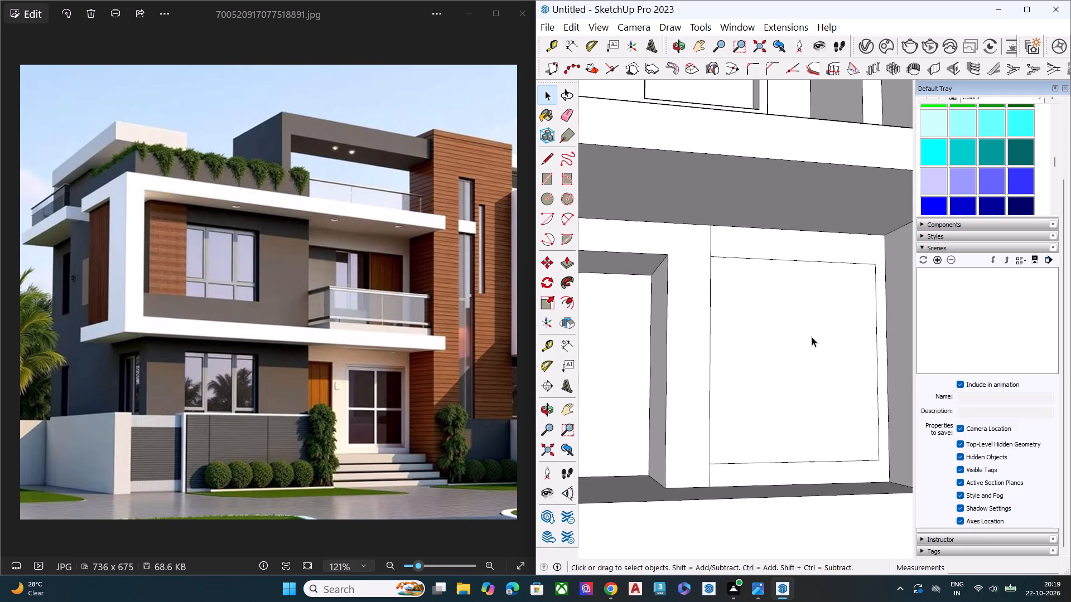
double_click(821, 363)
key("p")
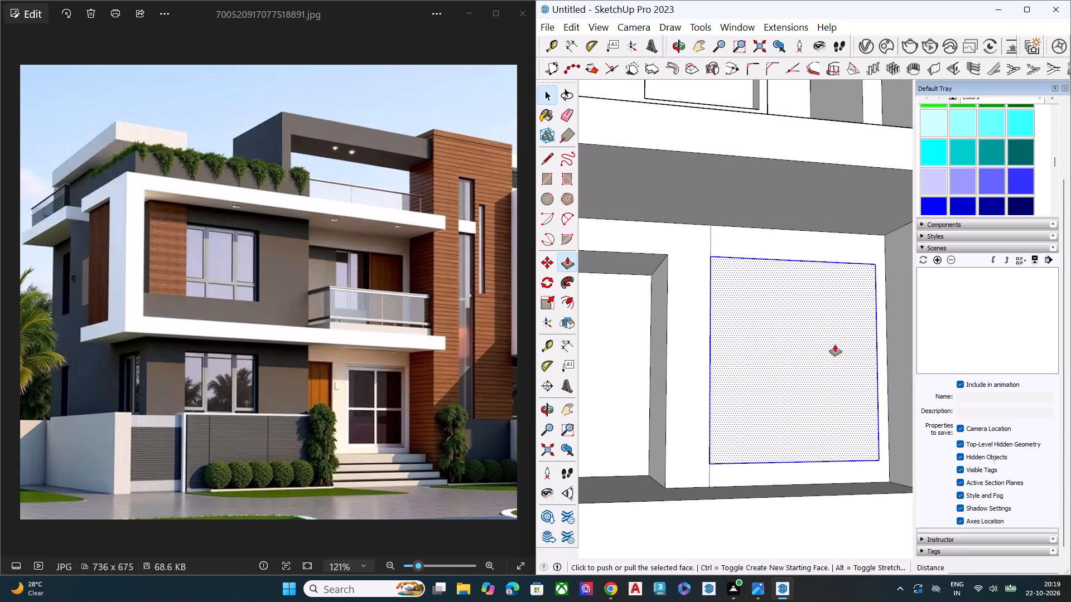
left_click(856, 303)
left_click(813, 337)
key("space")
Pull the large entrance opening's back face forward about 8' 6" to leave only a shallow recess.
middle_click_drag(789, 371, 786, 467)
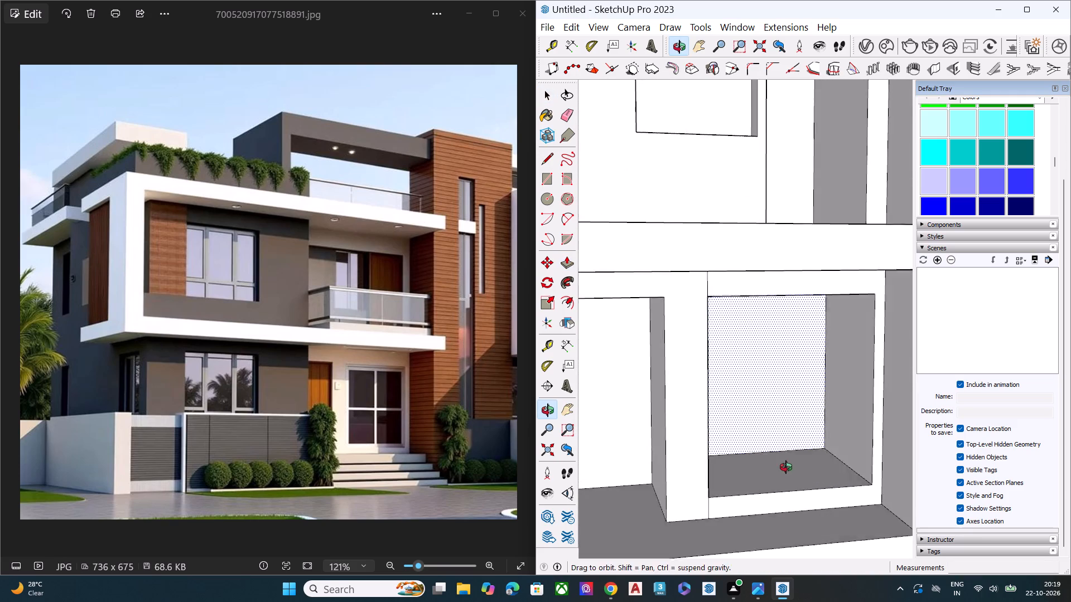
middle_click_drag(786, 467, 789, 477)
middle_click_drag(802, 339, 817, 236)
left_click(787, 357)
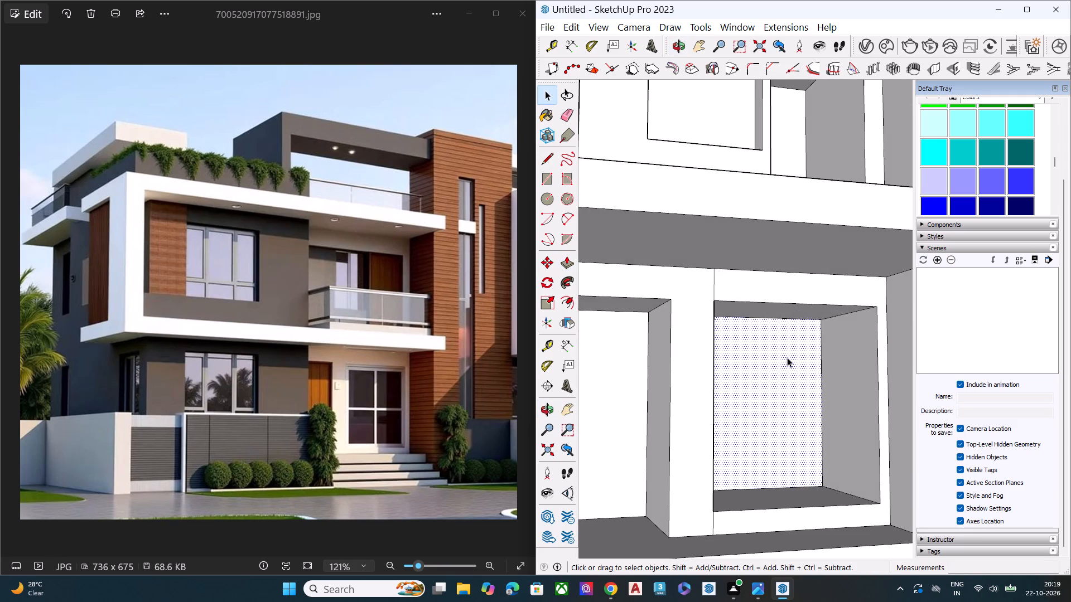
key("p")
left_click(787, 357)
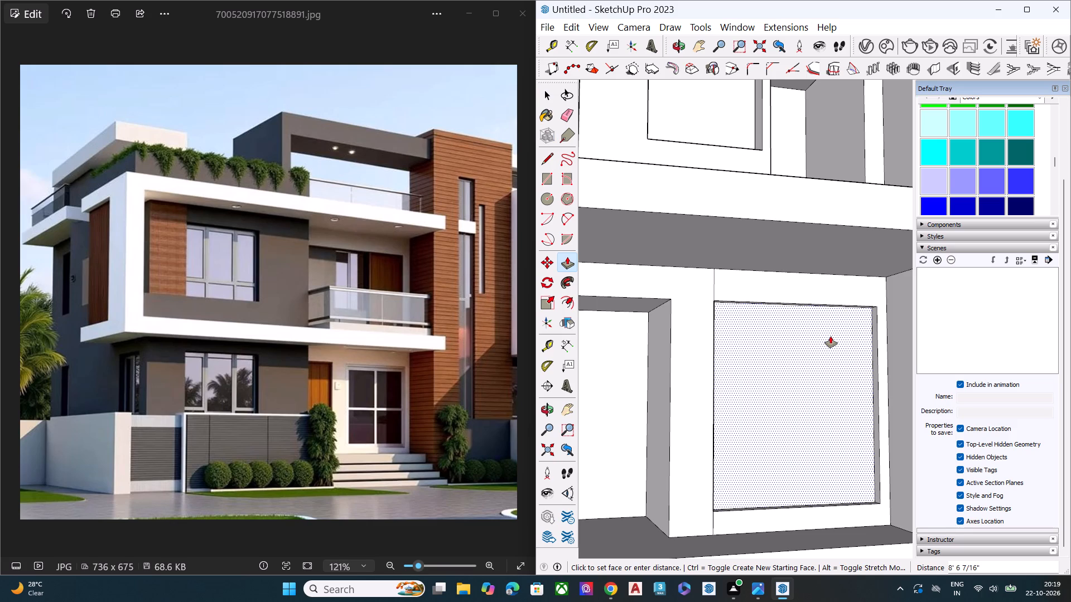
left_click(826, 338)
key("space")
Push the bottom face of the large entrance opening slightly downward to make the opening taller.
scroll(794, 474, "up", 3)
scroll(796, 483, "down", 1)
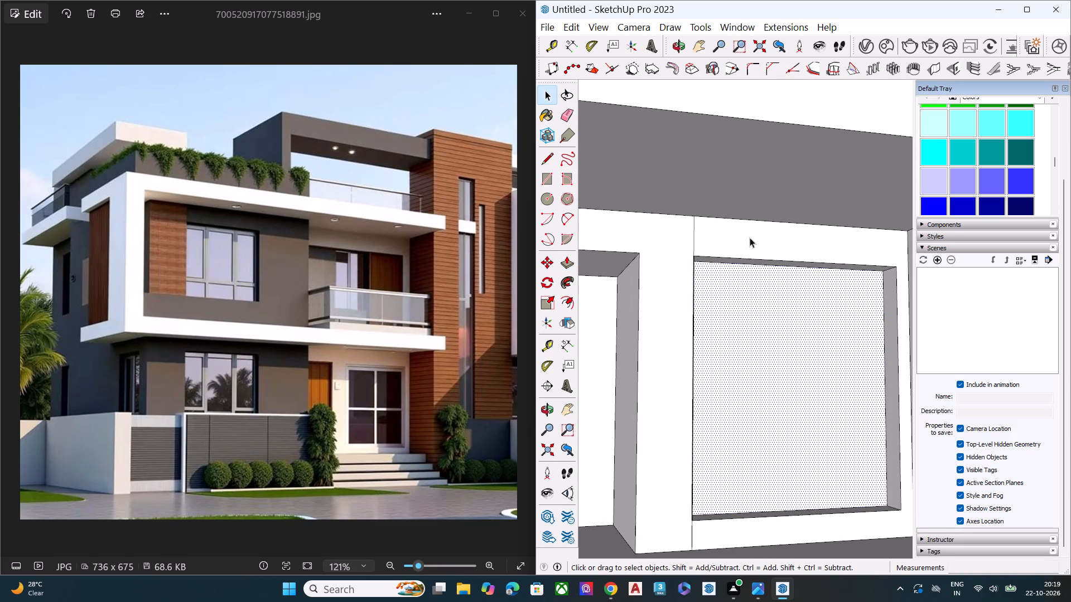
scroll(756, 312, "down", 6)
middle_click_drag(755, 339, 761, 443)
scroll(761, 443, "up", 5)
left_click(772, 416)
left_click(775, 419)
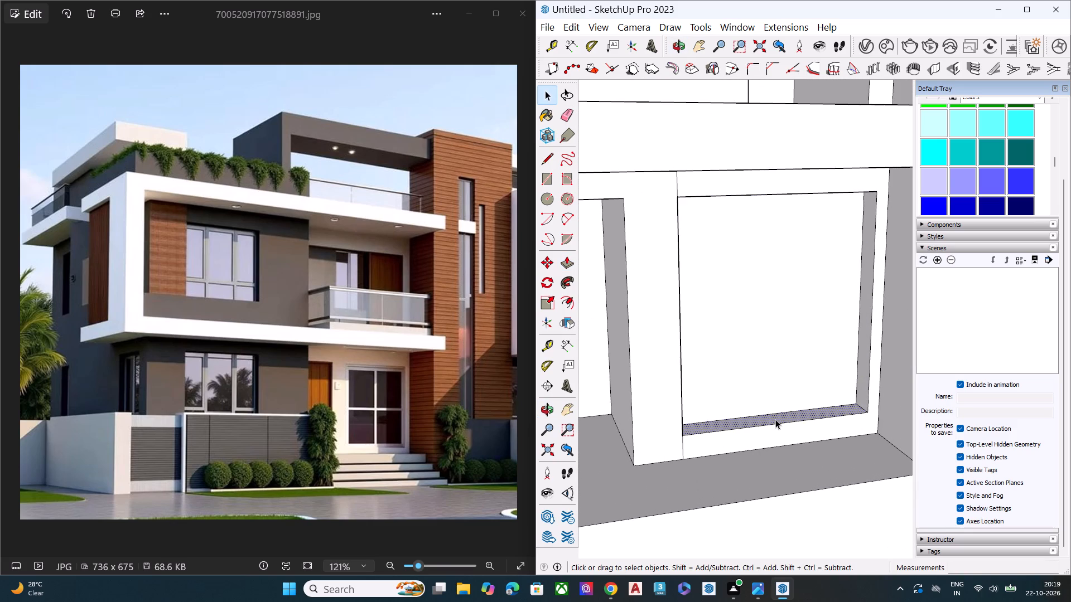
key("p")
left_click(782, 417)
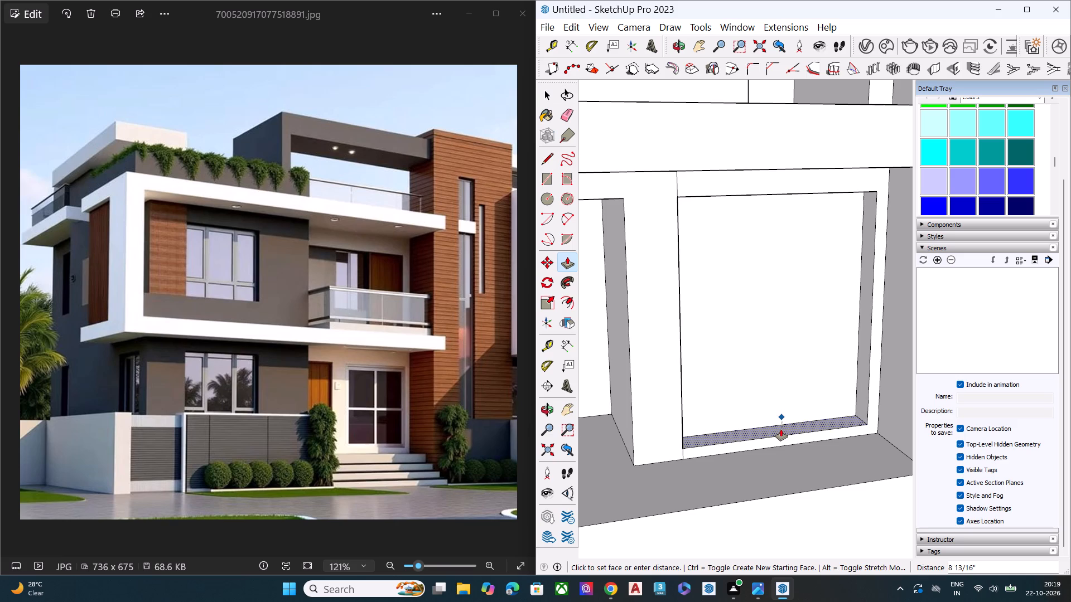
left_click(781, 426)
key("space")
Push the balcony door recess's side face outward to line up with the edge of the entrance opening below.
scroll(751, 386, "down", 2)
scroll(751, 386, "up", 1)
scroll(751, 391, "down", 4)
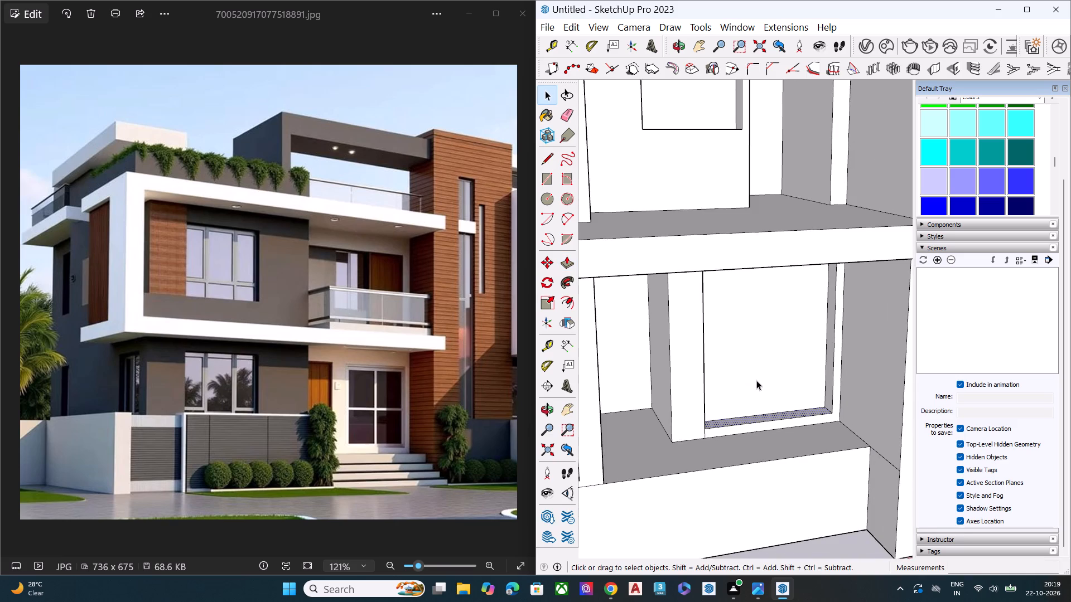
middle_click_drag(754, 377, 741, 344)
scroll(745, 323, "up", 1)
scroll(731, 298, "down", 2)
scroll(721, 304, "up", 1)
scroll(717, 308, "down", 4)
scroll(789, 133, "up", 5)
left_click(788, 135)
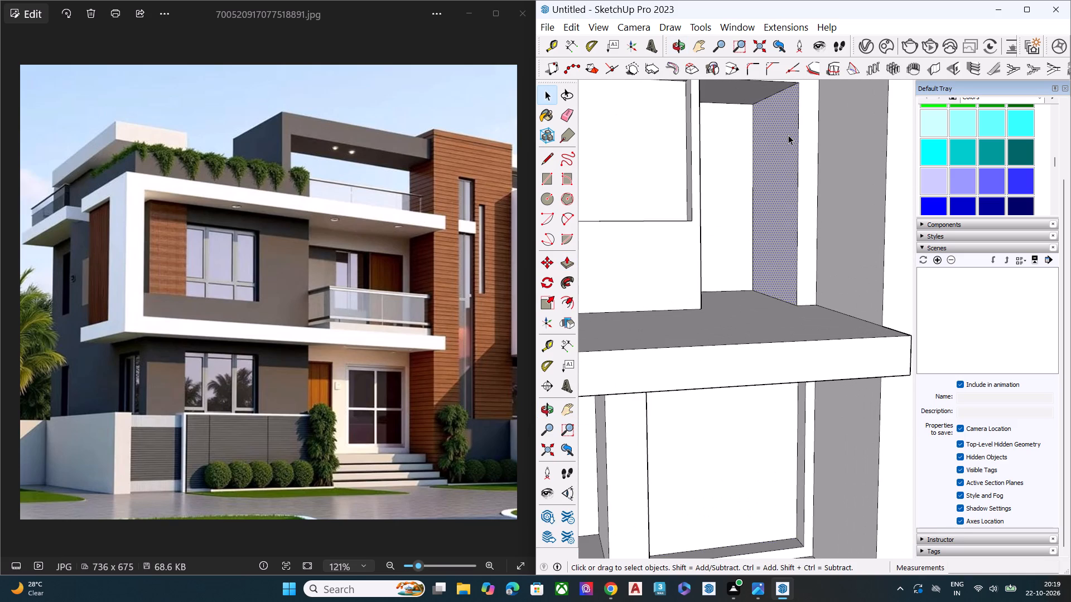
key("p")
left_click(785, 135)
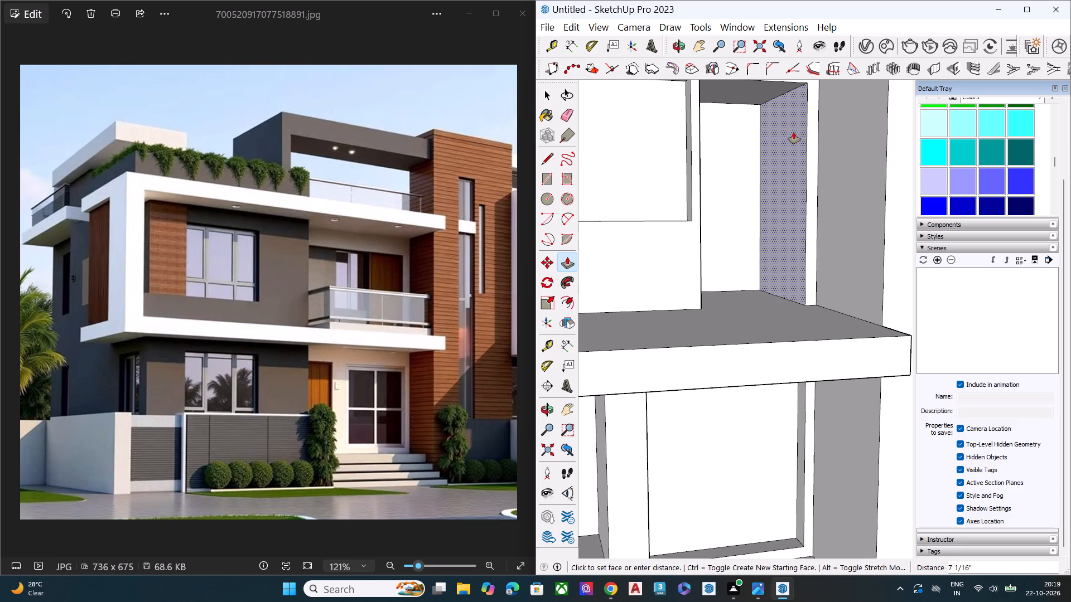
left_click(807, 399)
key("space")
Examine the front elevation's openings, balcony slab and plinth from several angles.
scroll(762, 249, "down", 6)
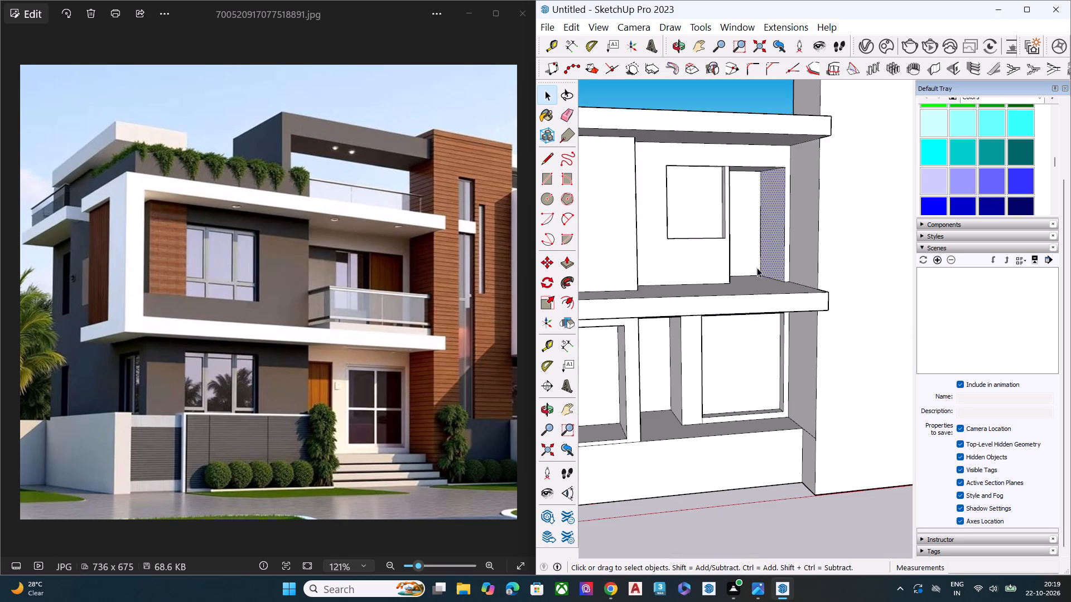
middle_click_drag(757, 268, 727, 237)
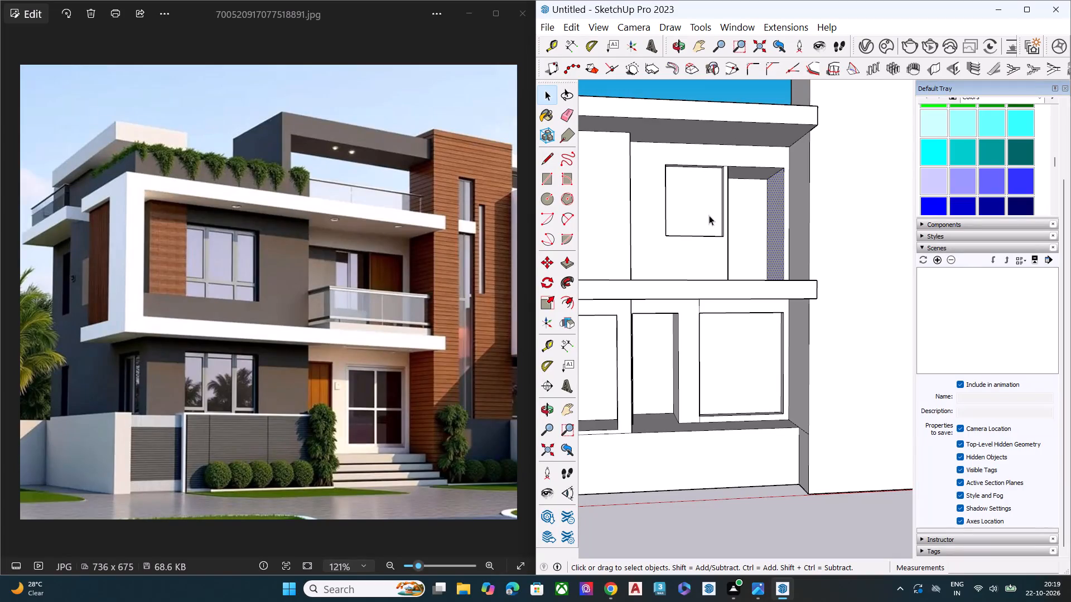
scroll(692, 208, "down", 4)
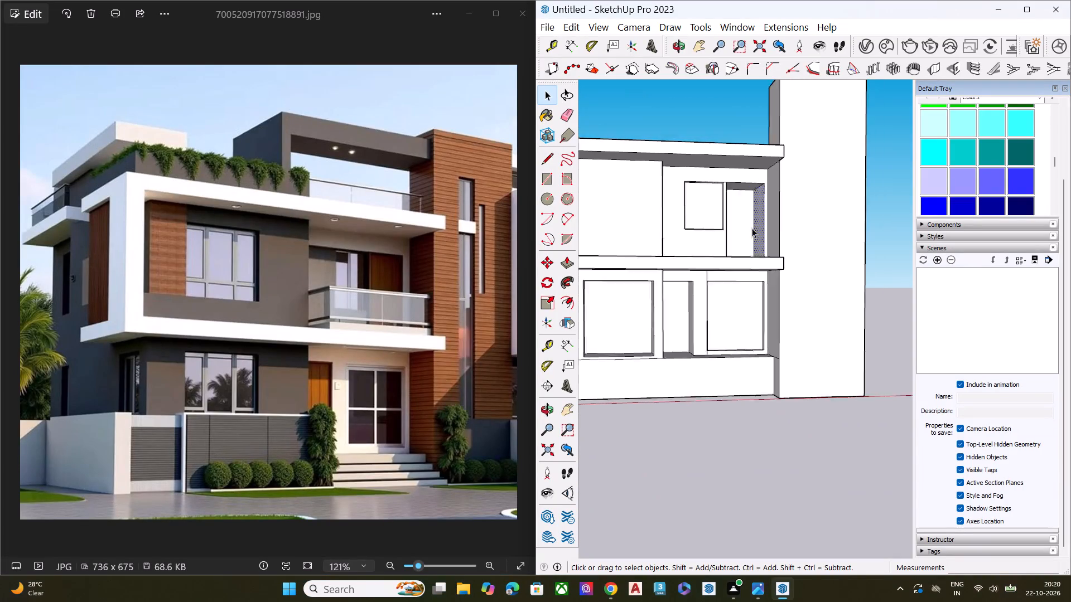
scroll(752, 228, "down", 3)
middle_click_drag(746, 251, 780, 262)
key("space")
left_click(742, 382)
middle_click_drag(739, 219, 750, 292)
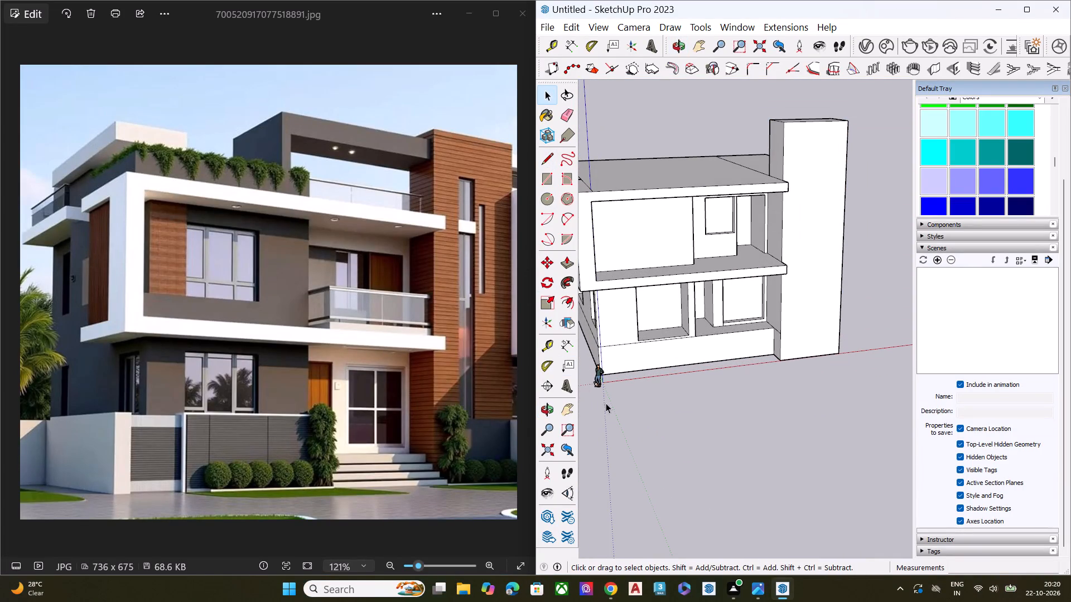
scroll(739, 317, "up", 8)
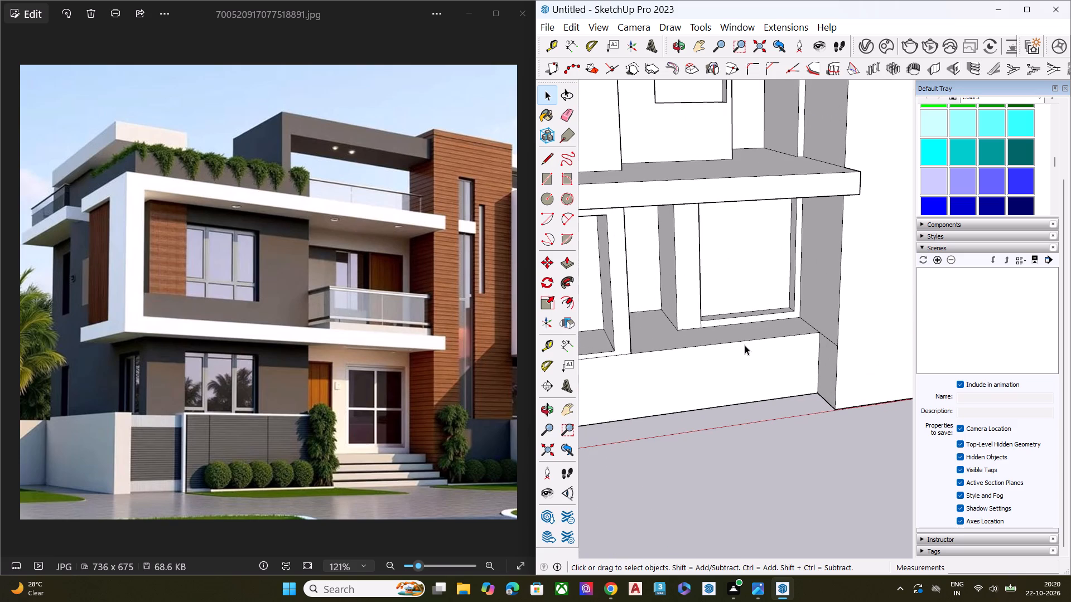
scroll(758, 341, "up", 1)
scroll(758, 341, "down", 8)
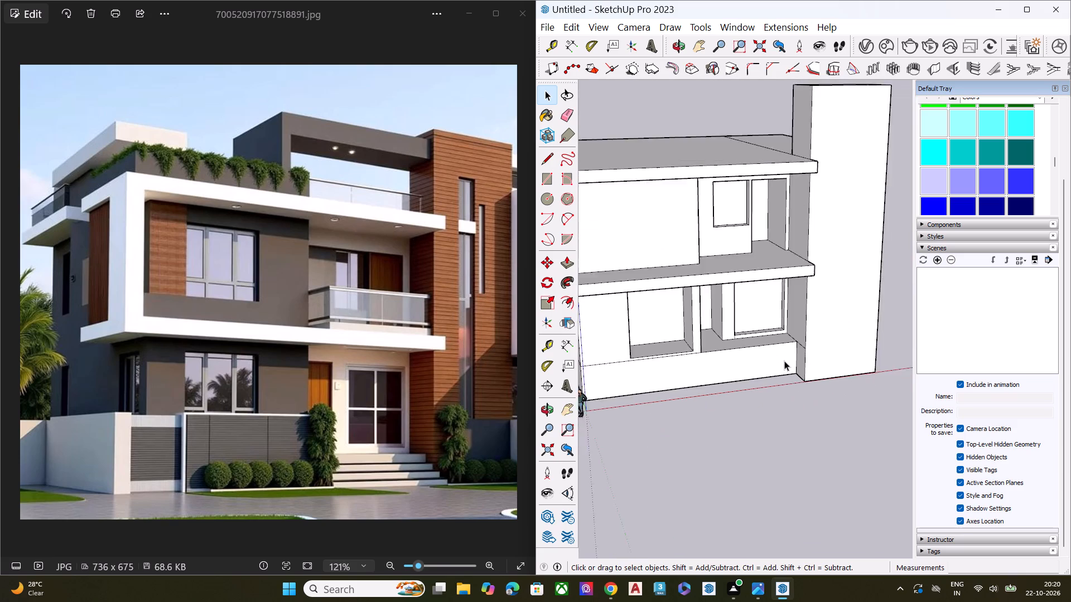
scroll(784, 361, "down", 4)
scroll(702, 365, "up", 4)
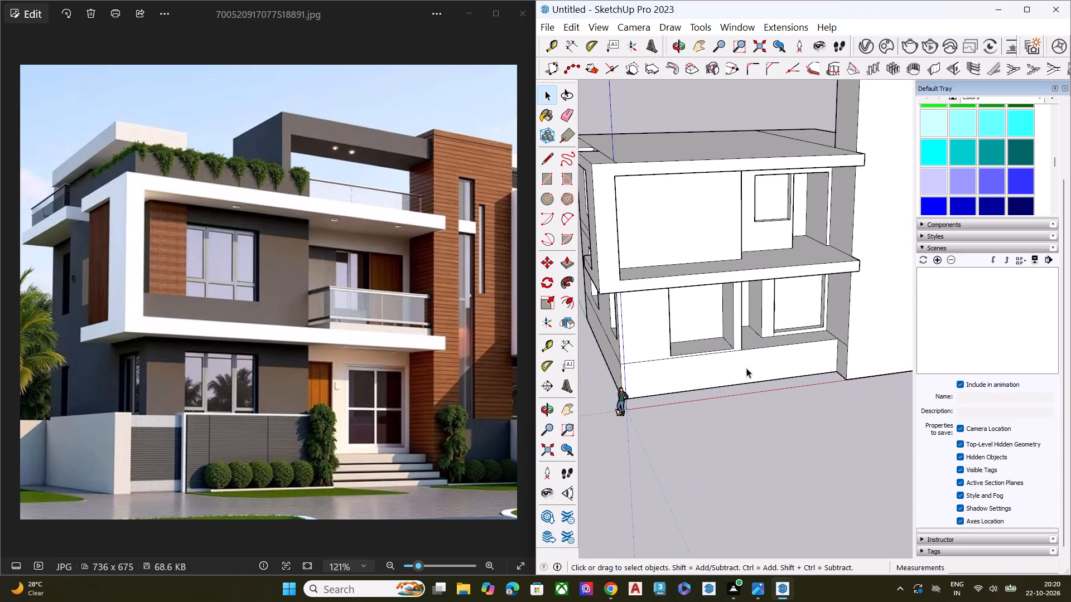
Draw a vertical line about 7' long on the front plinth from the projecting wall's corner down to the base edge.
middle_click_drag(746, 368, 687, 366)
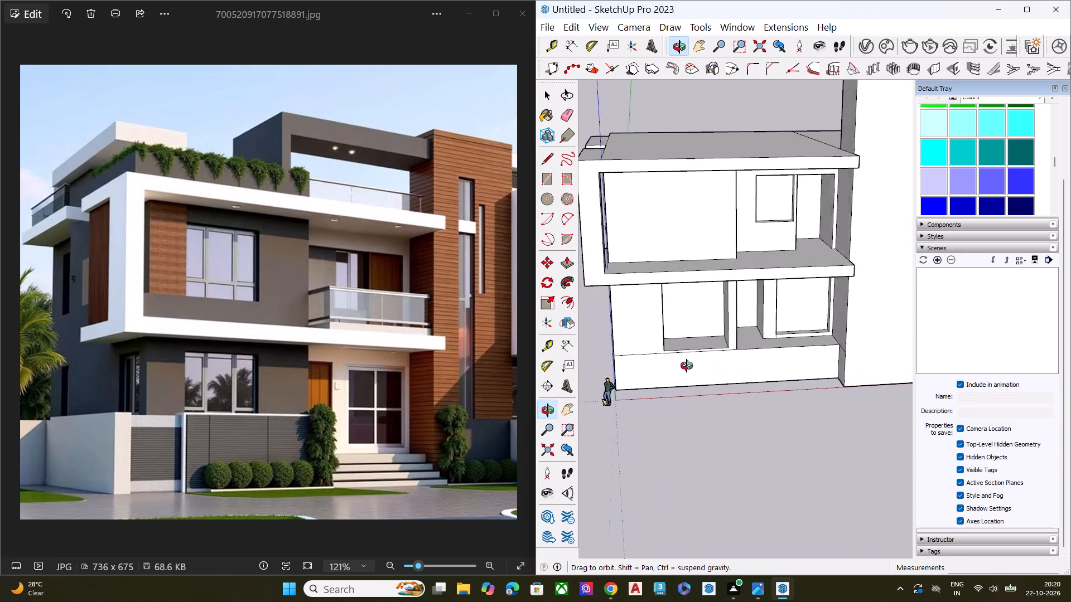
middle_click_drag(687, 366, 615, 300)
scroll(687, 351, "up", 7)
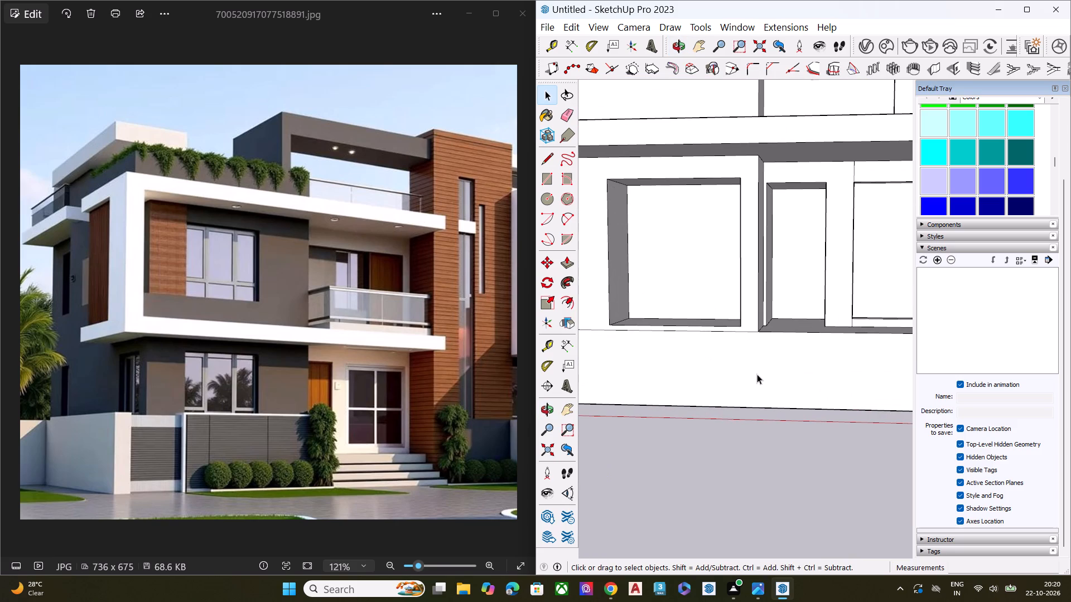
key("l")
left_click(758, 331)
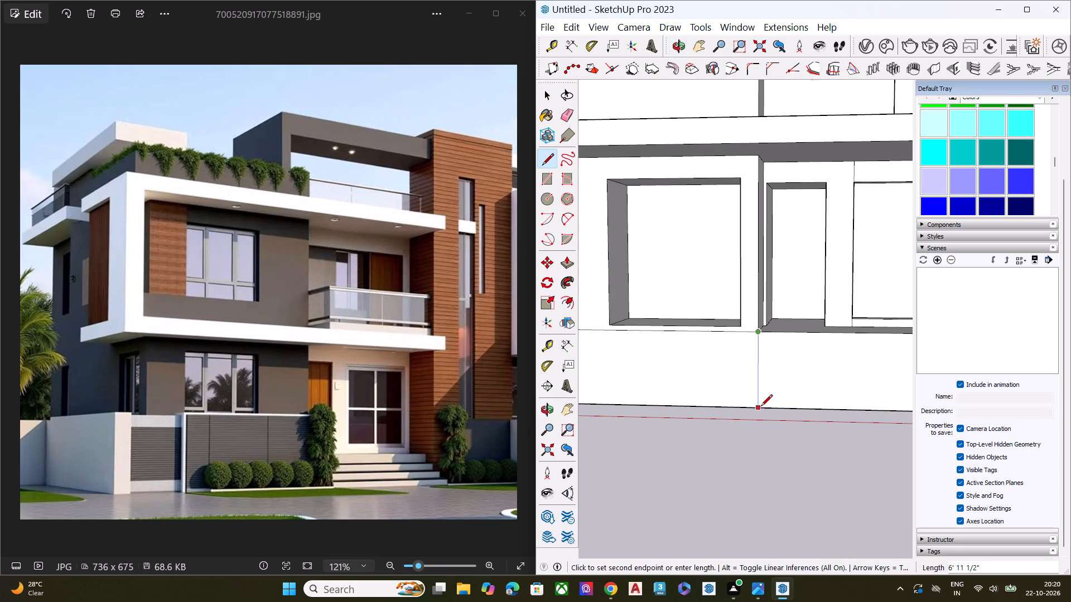
left_click(761, 407)
key("space")
Examine the plinth around the new dividing line and the ground-floor openings above it.
middle_click_drag(746, 333, 792, 303)
scroll(794, 316, "up", 2)
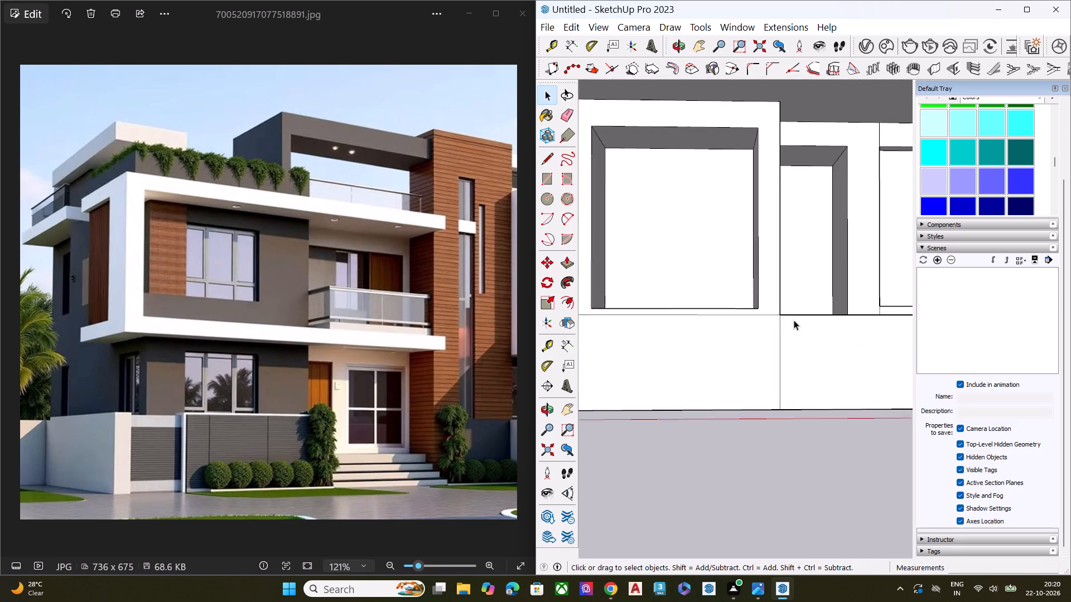
scroll(793, 324, "down", 1)
scroll(793, 327, "up", 2)
scroll(791, 332, "down", 1)
scroll(790, 333, "up", 2)
scroll(787, 337, "down", 1)
scroll(784, 339, "up", 2)
scroll(650, 344, "down", 8)
Widen the narrow ground-floor door recess by pushing its side face about 6" toward the large entrance opening.
middle_click_drag(729, 339, 740, 428)
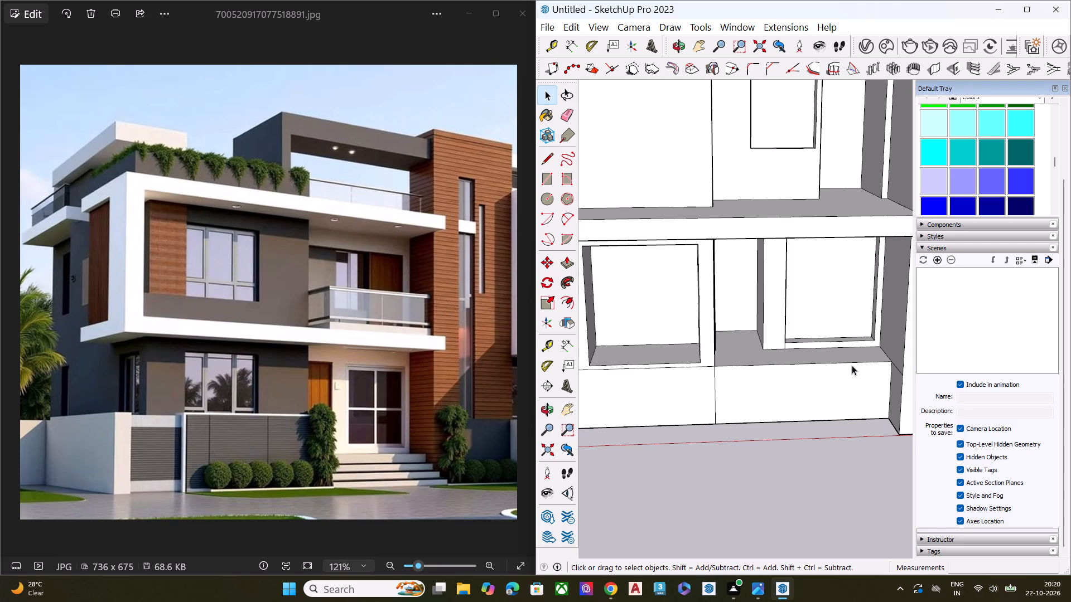
scroll(850, 364, "down", 7)
middle_click_drag(829, 389, 858, 340)
scroll(827, 324, "up", 2)
scroll(821, 320, "down", 2)
scroll(819, 320, "up", 9)
middle_click_drag(768, 312, 766, 292)
scroll(766, 292, "up", 5)
left_click(803, 308)
key("p")
left_click(803, 308)
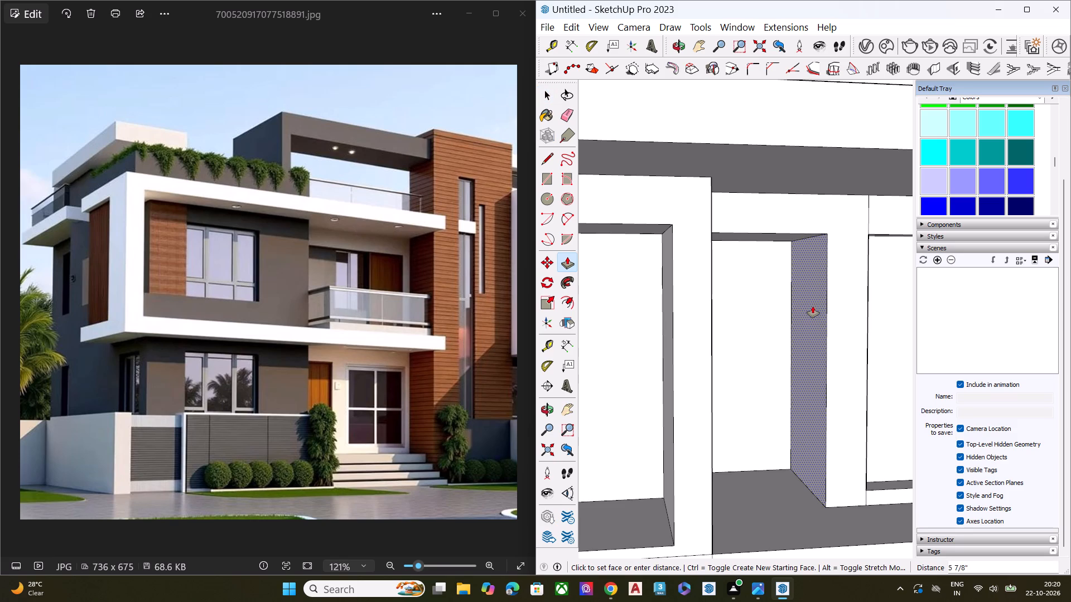
left_click(813, 305)
key("space")
Inspect the ground-floor door recess and compare the door and window openings across both floors.
scroll(793, 310, "down", 7)
middle_click_drag(800, 331, 684, 338)
scroll(688, 336, "up", 5)
scroll(748, 322, "down", 1)
scroll(748, 322, "up", 2)
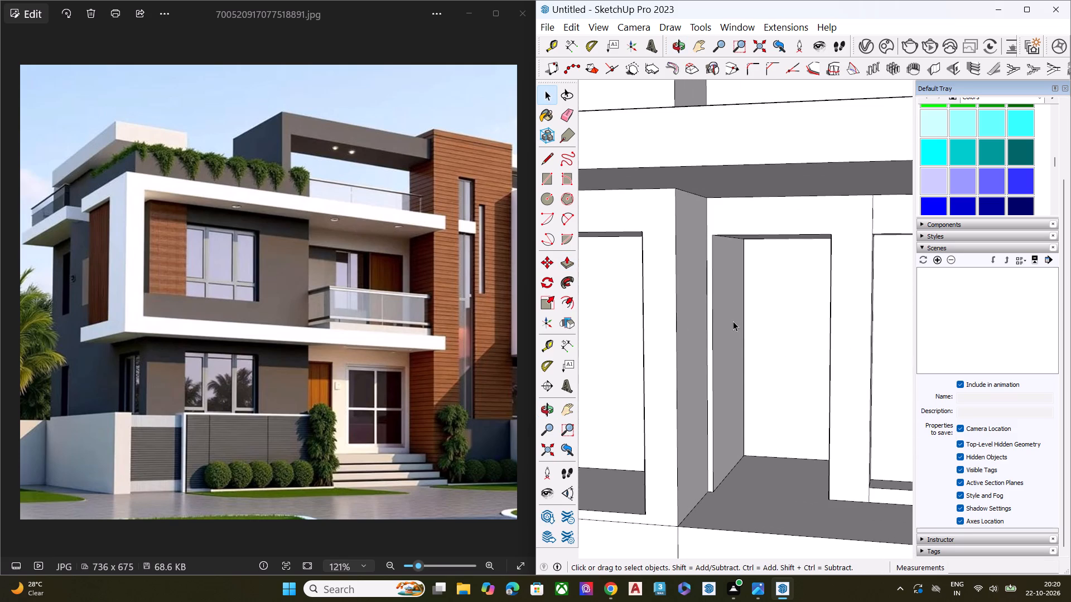
left_click(730, 321)
scroll(730, 321, "down", 2)
scroll(730, 321, "up", 1)
scroll(730, 321, "down", 4)
key("space")
left_click(671, 546)
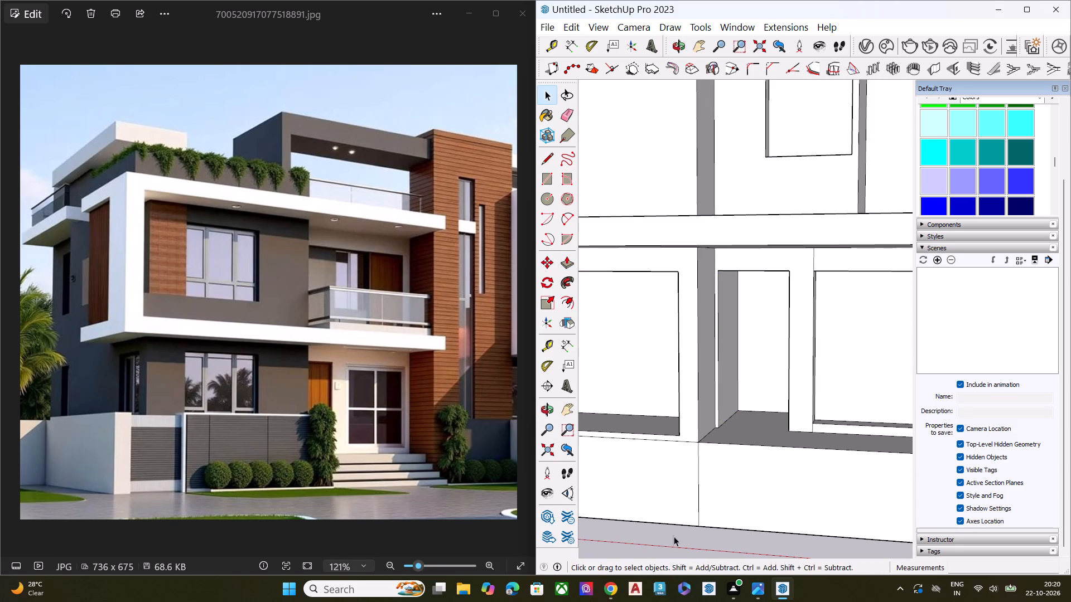
scroll(708, 346, "down", 7)
middle_click_drag(723, 368, 841, 330)
scroll(841, 330, "up", 5)
middle_click_drag(814, 342, 868, 311)
scroll(868, 311, "up", 1)
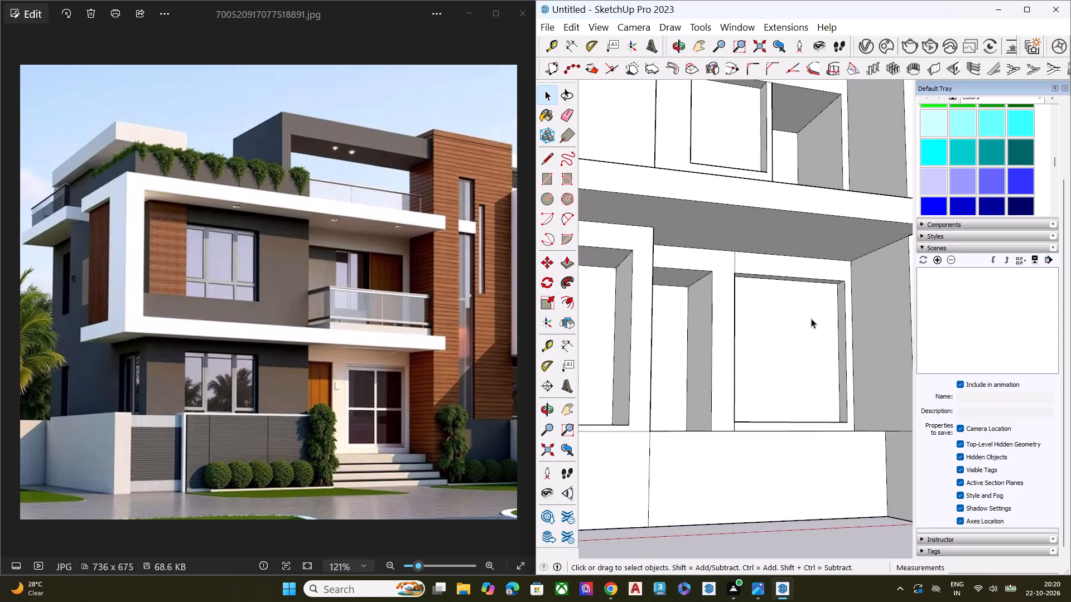
scroll(789, 319, "up", 2)
scroll(798, 323, "down", 8)
middle_click_drag(788, 217, 801, 271)
scroll(795, 268, "up", 7)
scroll(780, 237, "down", 6)
scroll(857, 254, "up", 2)
scroll(866, 258, "down", 1)
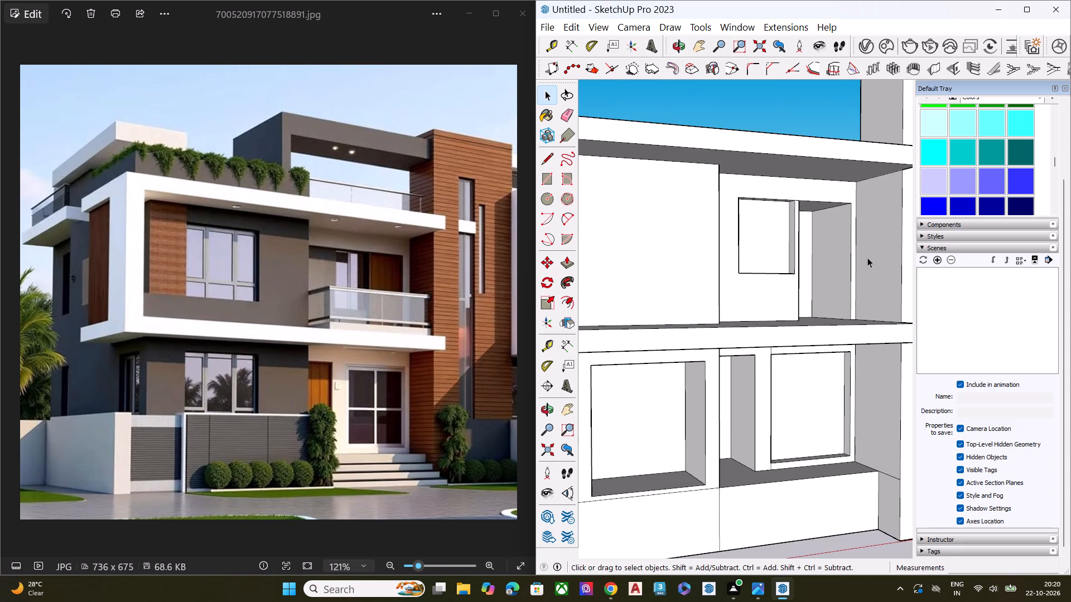
scroll(870, 258, "down", 8)
middle_click_drag(786, 249, 717, 257)
scroll(721, 253, "up", 7)
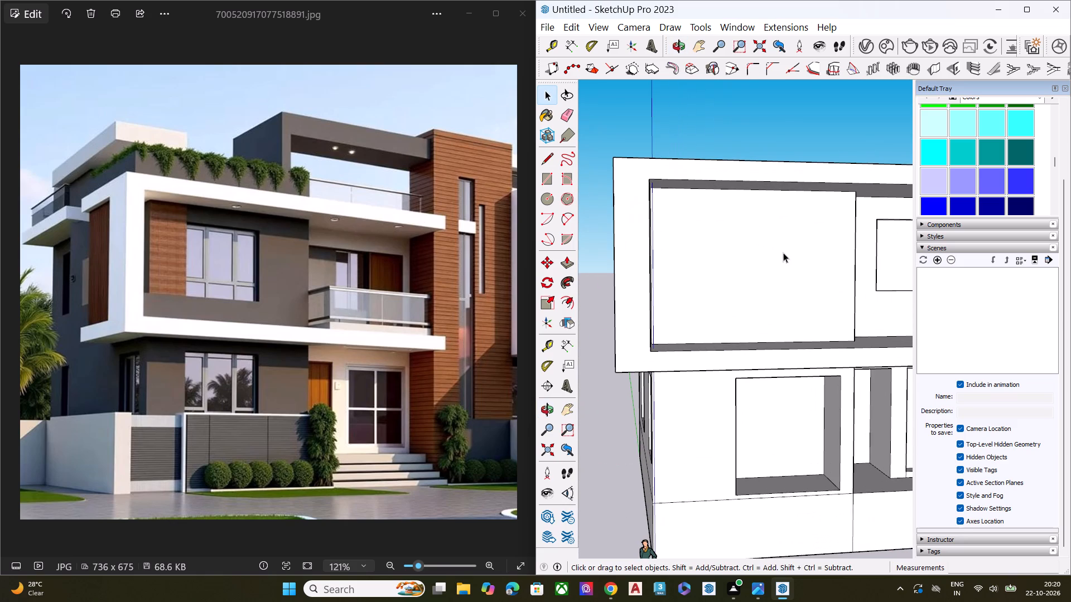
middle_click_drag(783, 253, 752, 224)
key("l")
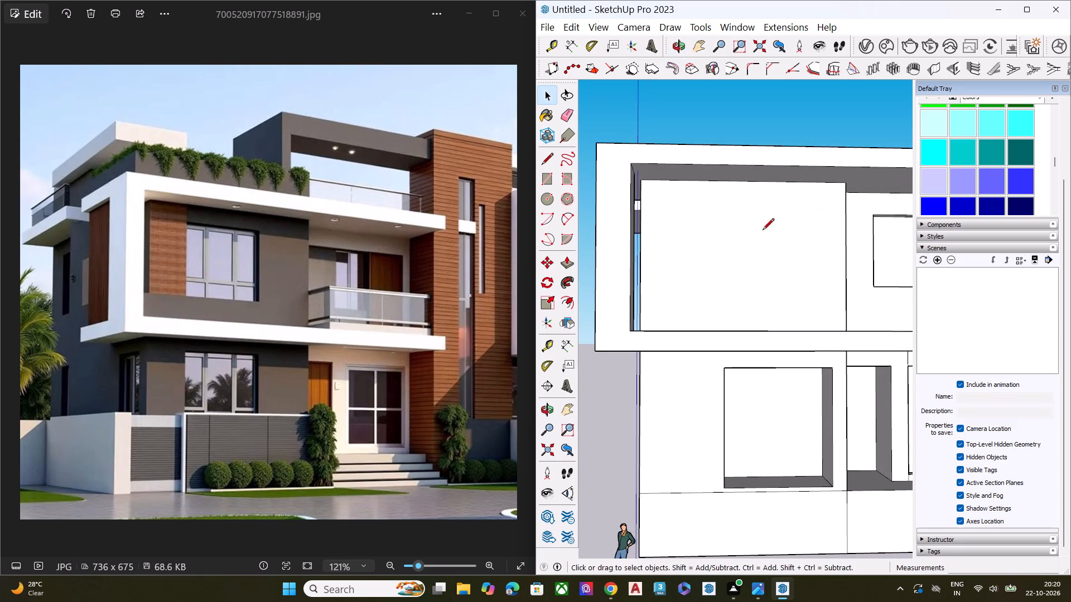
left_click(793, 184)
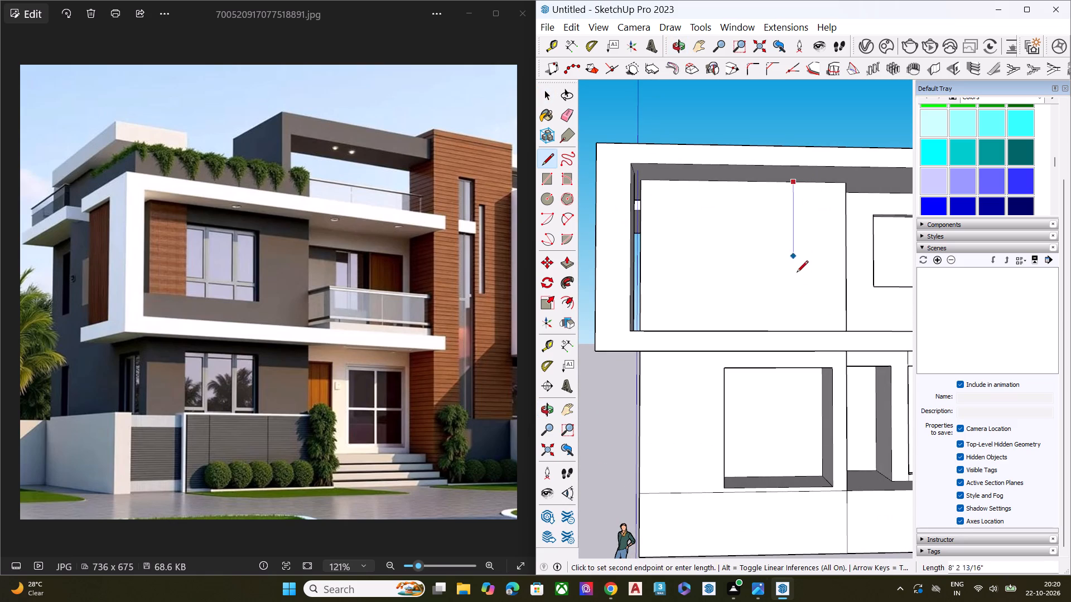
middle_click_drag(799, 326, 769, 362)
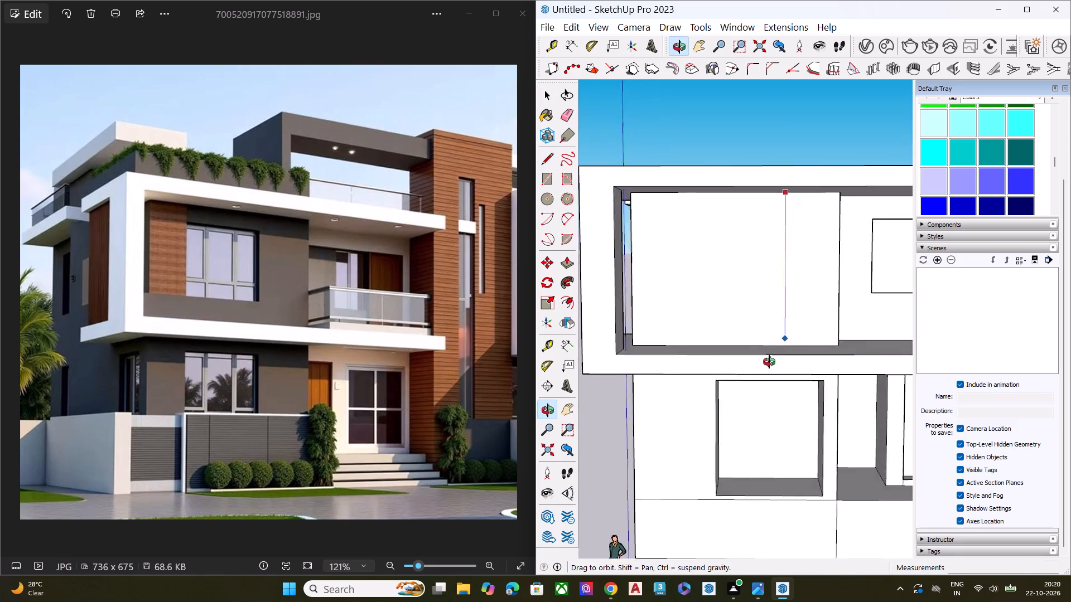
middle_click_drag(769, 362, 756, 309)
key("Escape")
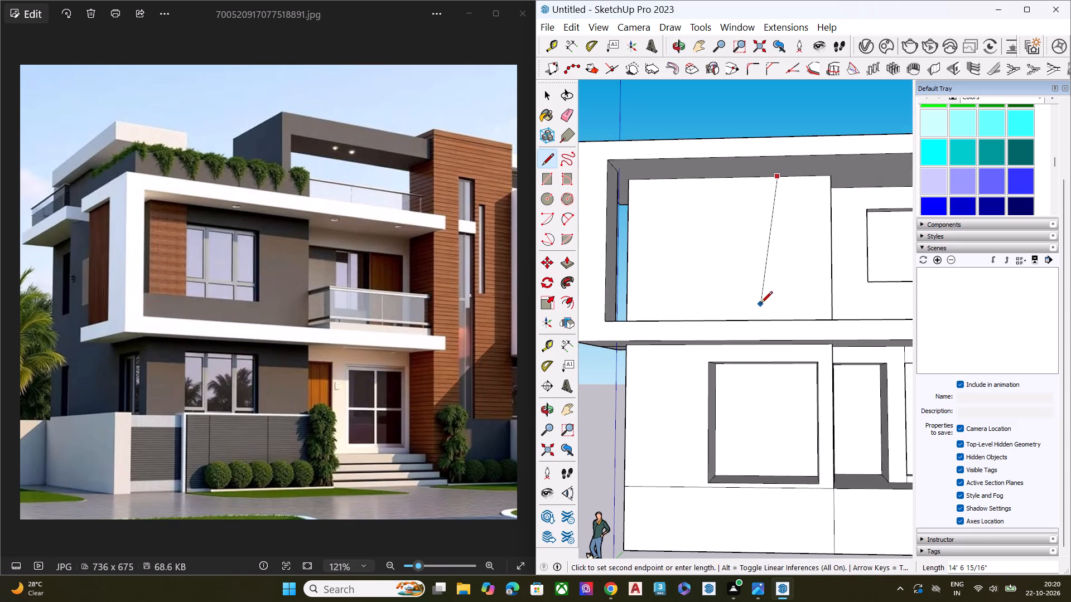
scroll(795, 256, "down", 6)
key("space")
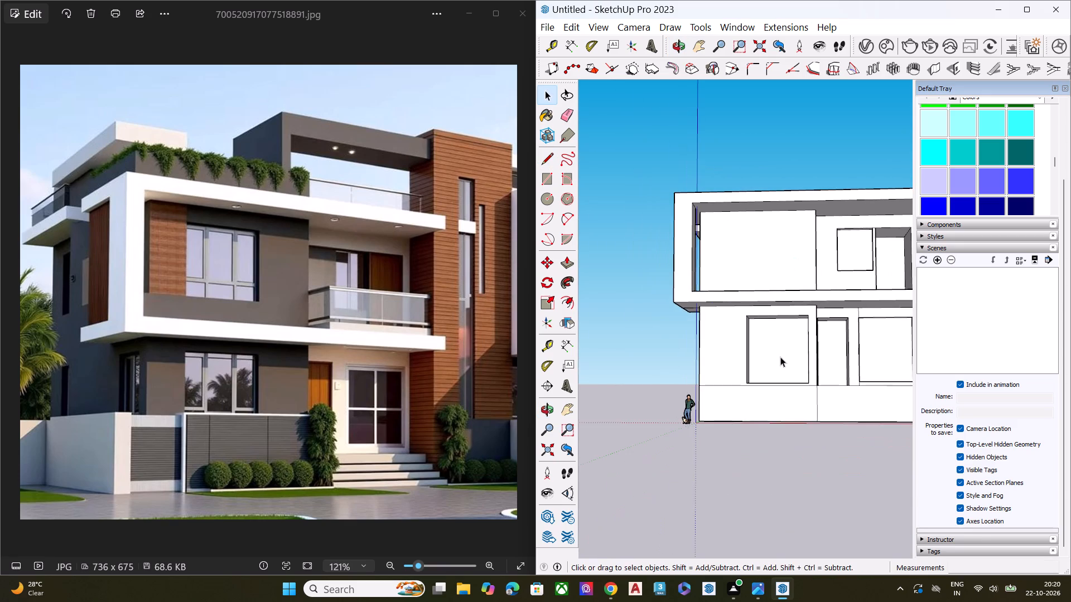
Widen the ground-floor window recess by pushing its side face about 2' 10" toward the house's outer corner.
middle_click_drag(780, 357, 689, 367)
scroll(690, 367, "up", 8)
left_click(754, 348)
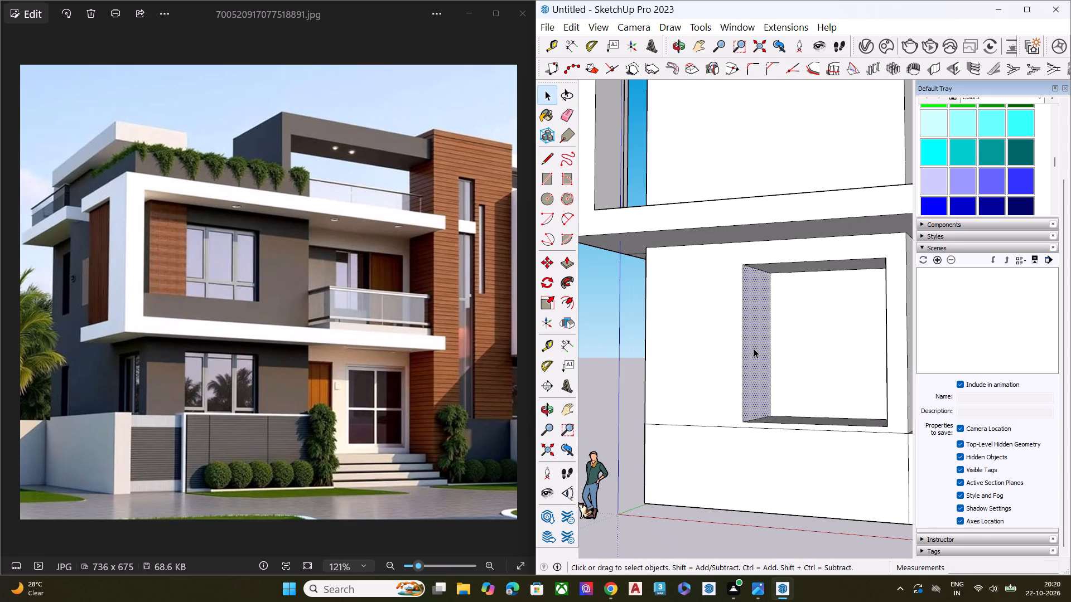
key("p")
left_click(754, 348)
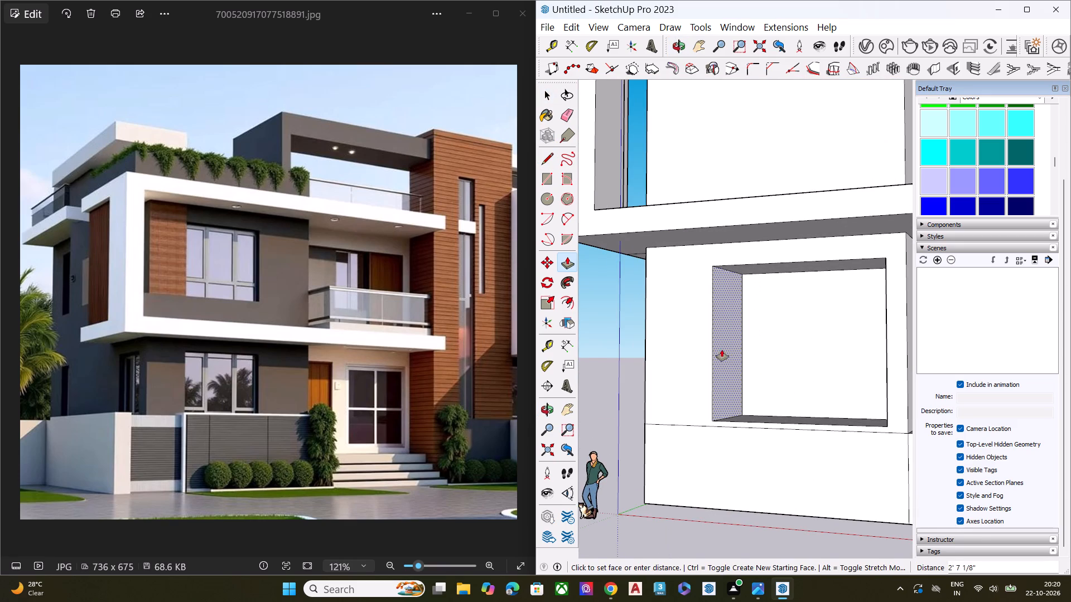
middle_click_drag(721, 345, 797, 361)
scroll(804, 368, "down", 2)
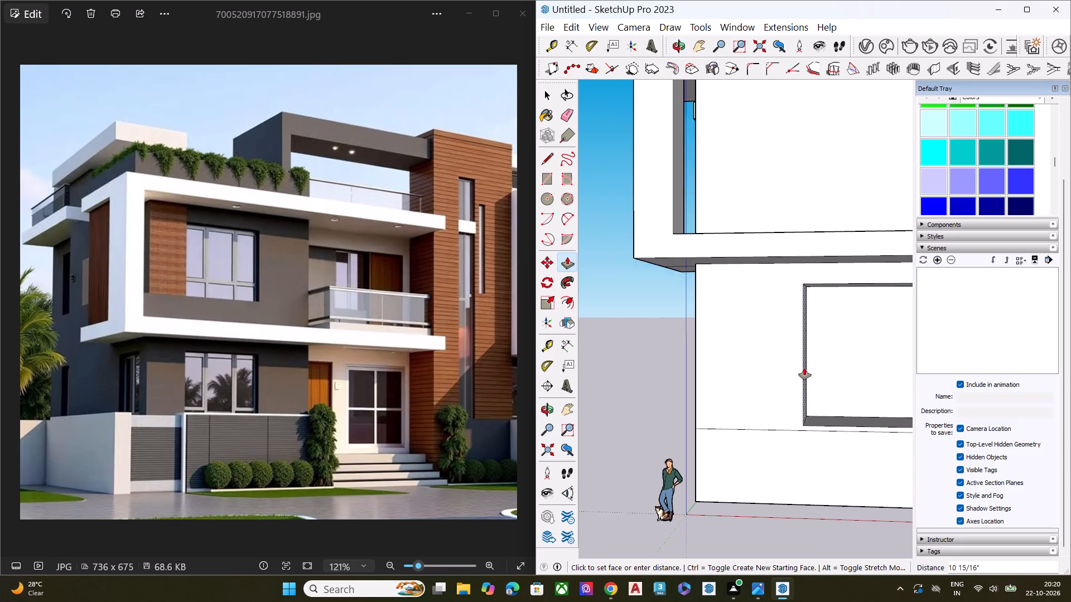
scroll(804, 368, "down", 2)
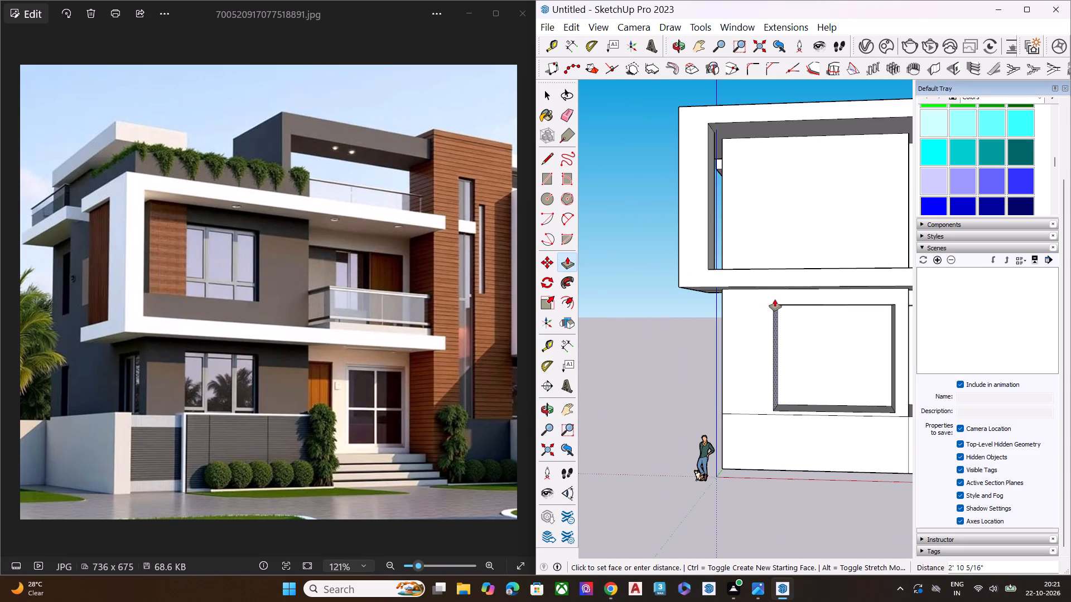
left_click(775, 299)
key("space")
Narrow the ground-floor window recess by pulling its side face nearest the entrance about 5' 3" inward.
middle_click_drag(873, 347, 909, 332)
left_click(901, 333)
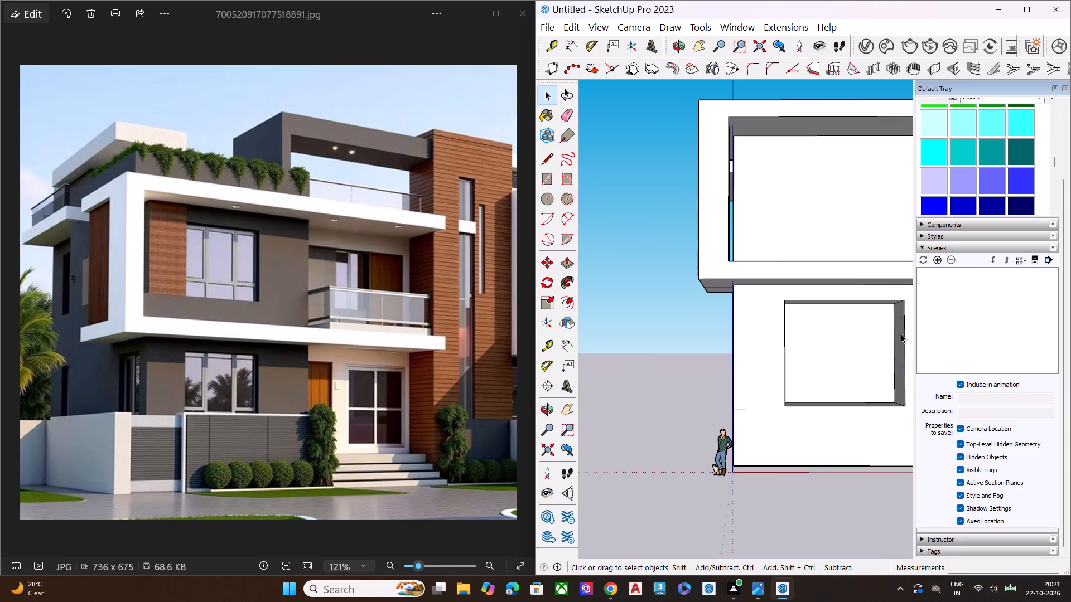
key("p")
left_click(901, 333)
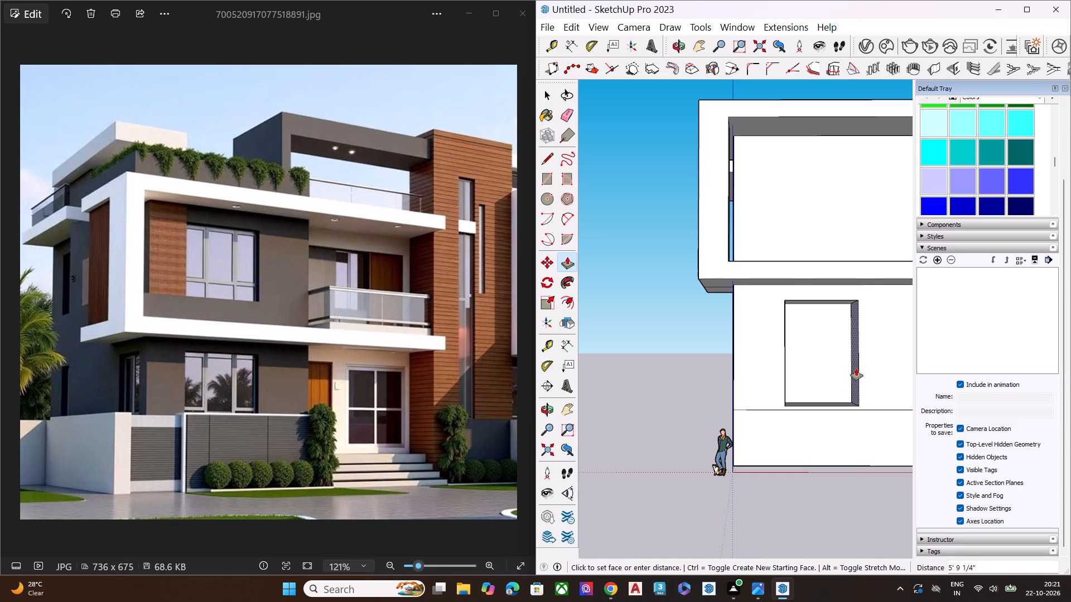
scroll(855, 368, "down", 6)
scroll(857, 369, "up", 3)
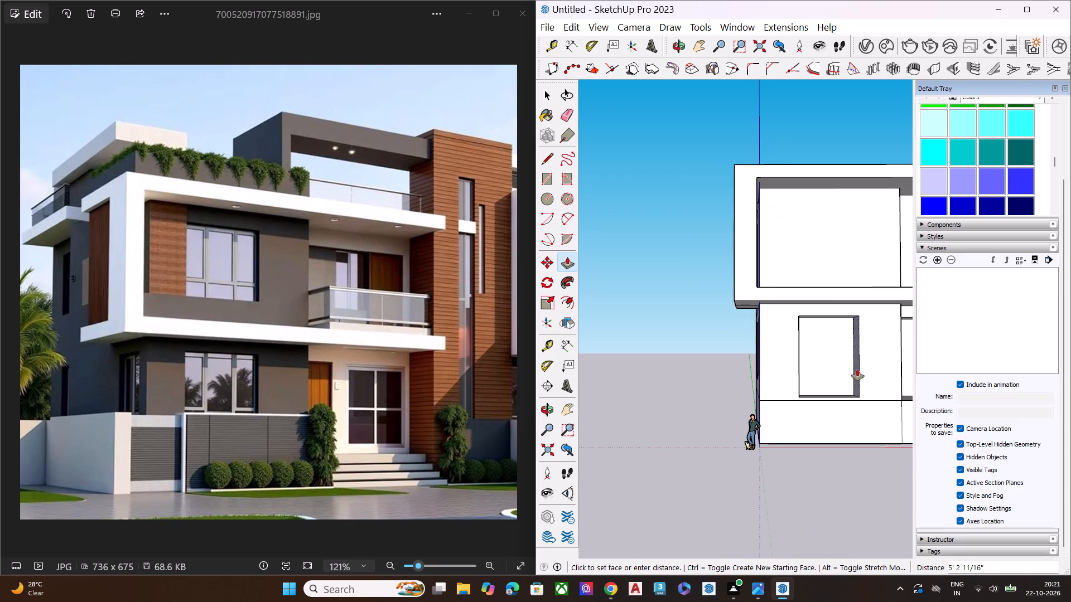
left_click(857, 369)
key("space")
Raise the ground-floor window recess's sill face above the plinth line with Push/Pull.
middle_click_drag(811, 361, 761, 439)
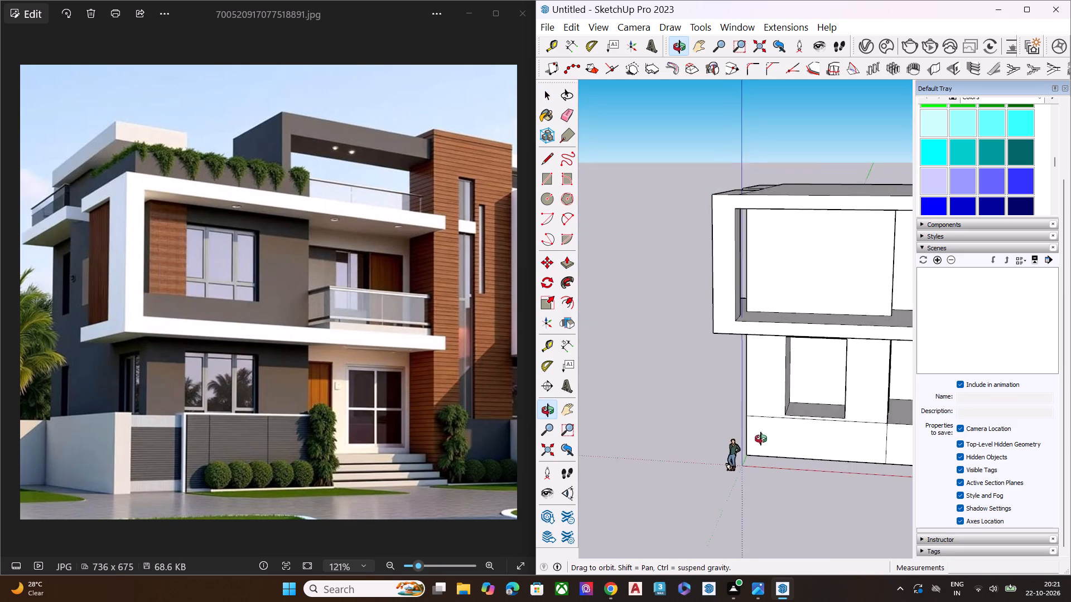
middle_click_drag(761, 439, 758, 444)
scroll(758, 444, "up", 8)
left_click(832, 389)
key("p")
left_click(832, 389)
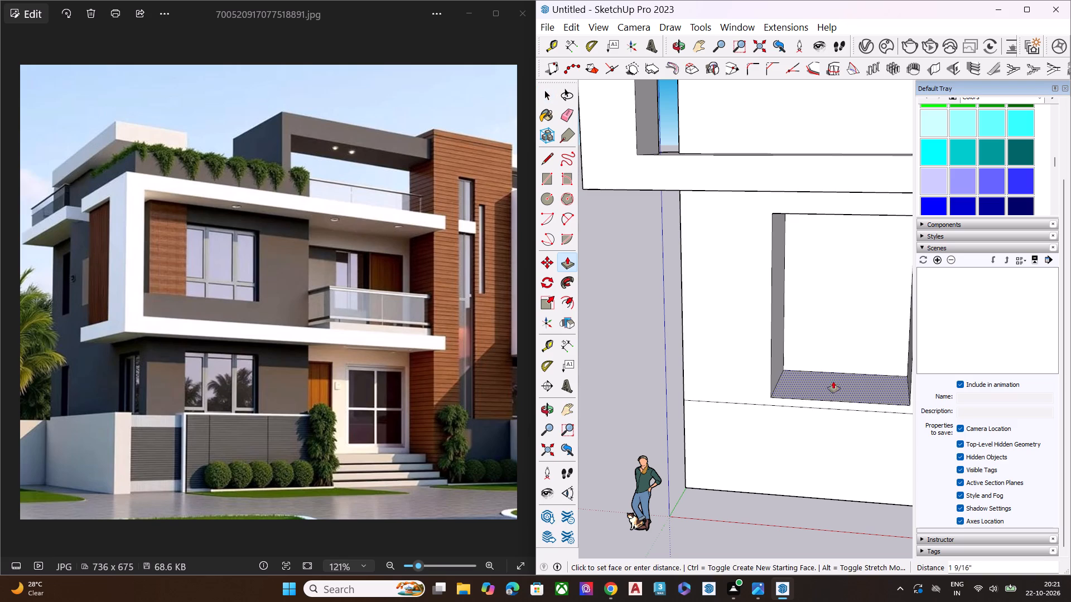
left_click(837, 361)
key("space")
Lower the ground-floor window recess's sill face by about 2' 1" toward the plinth line.
middle_click_drag(826, 360, 895, 292)
scroll(891, 294, "up", 1)
scroll(724, 293, "down", 4)
scroll(712, 306, "up", 1)
scroll(711, 308, "down", 9)
middle_click_drag(771, 335, 790, 337)
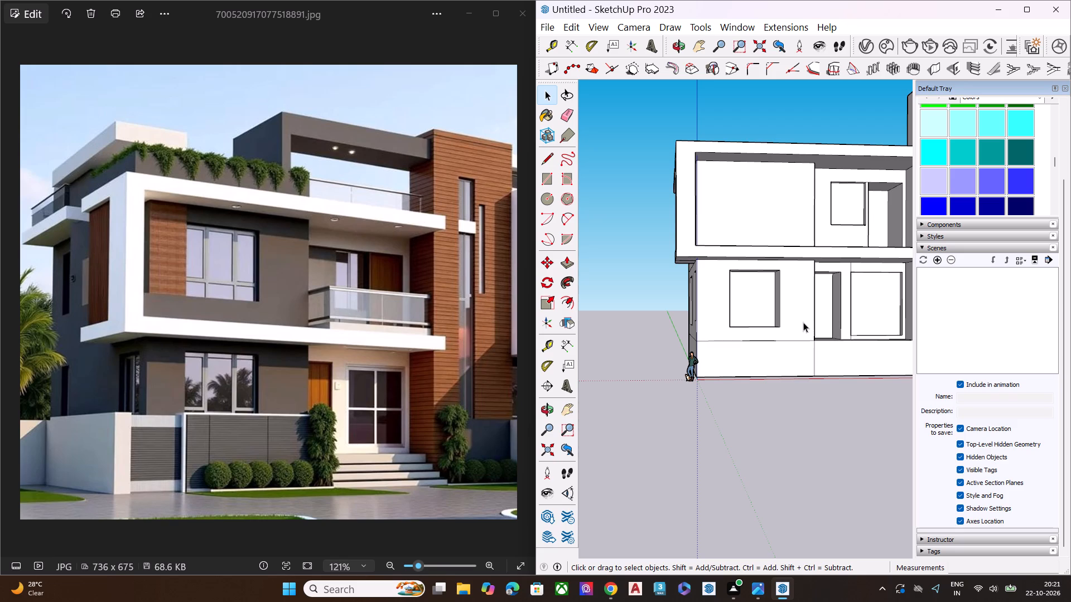
scroll(758, 299, "up", 6)
middle_click_drag(789, 307, 831, 301)
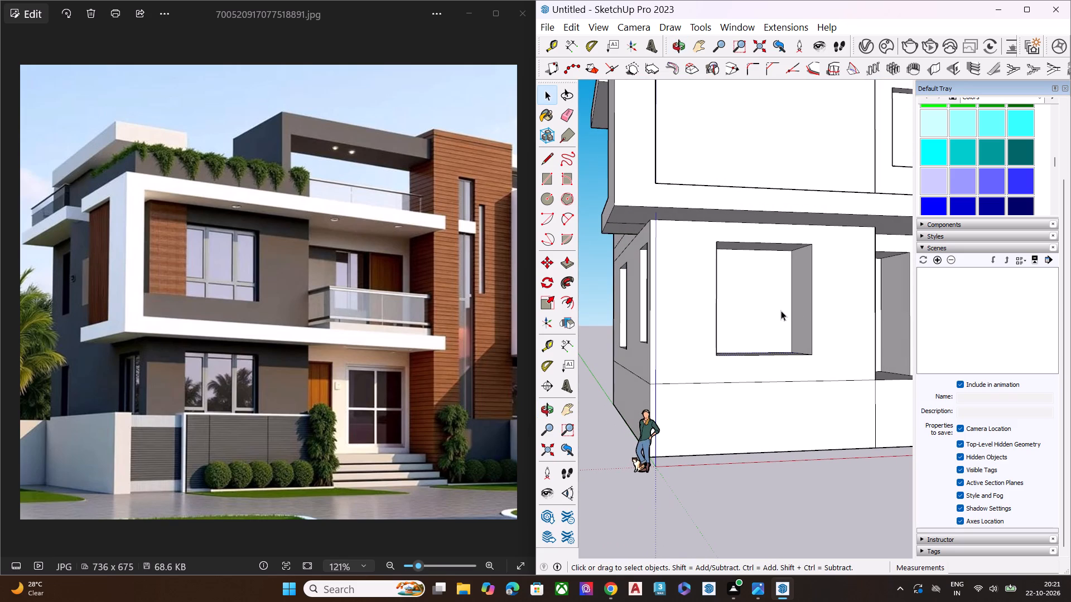
middle_click_drag(788, 348, 800, 434)
scroll(800, 434, "up", 5)
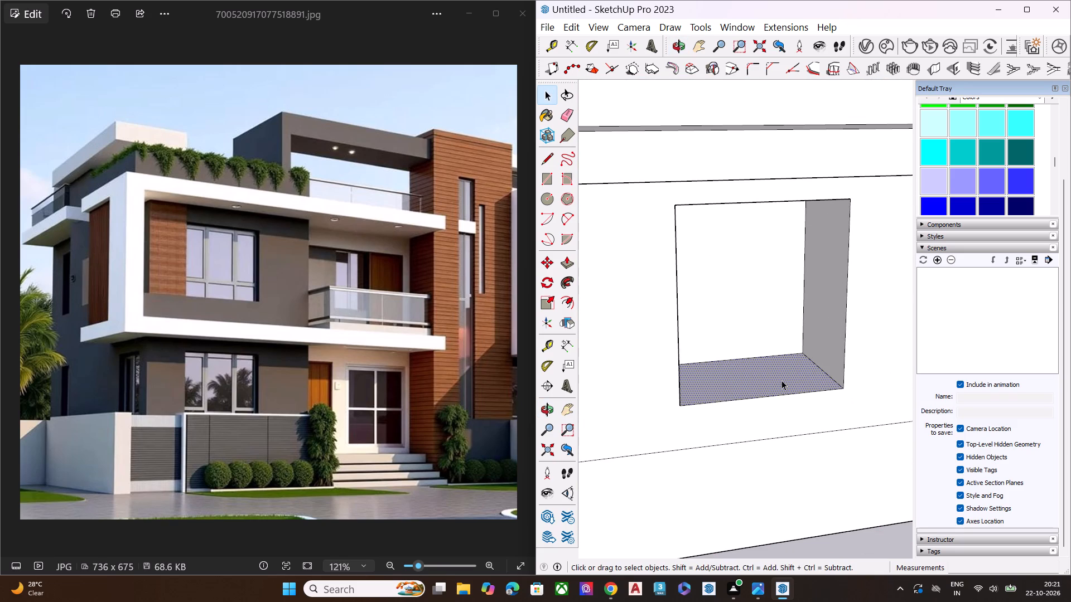
key("p")
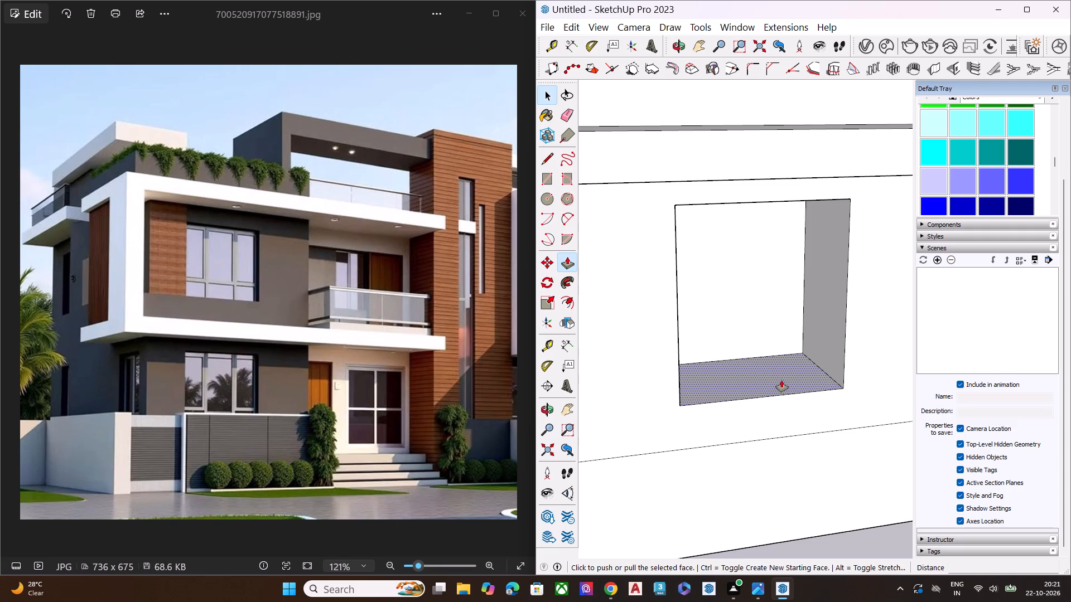
left_click(781, 380)
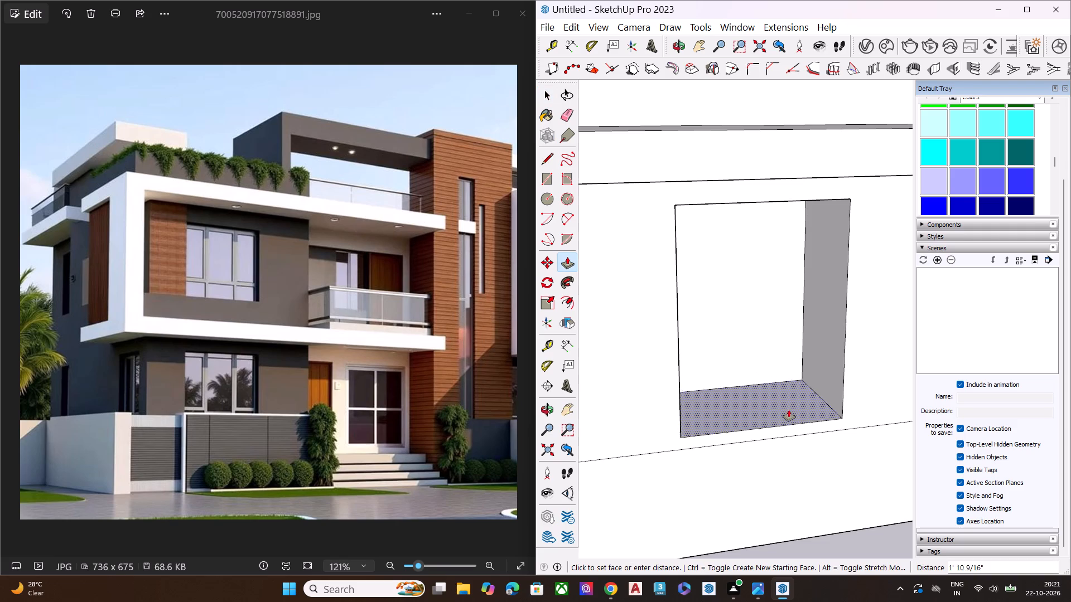
left_click(789, 412)
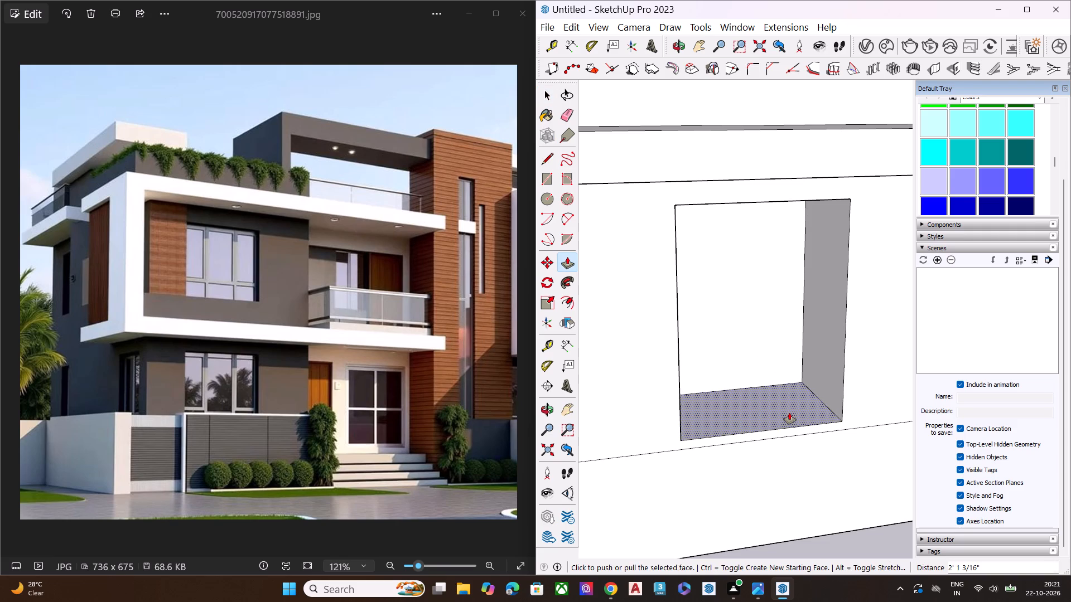
key("space")
Draw two vertical lines, each about 20' 11" long, from the ground-floor window's upper corners to the upper wall's top edge.
scroll(770, 390, "down", 5)
middle_click_drag(757, 360, 729, 319)
scroll(676, 290, "down", 7)
middle_click_drag(706, 318, 683, 294)
scroll(713, 220, "up", 9)
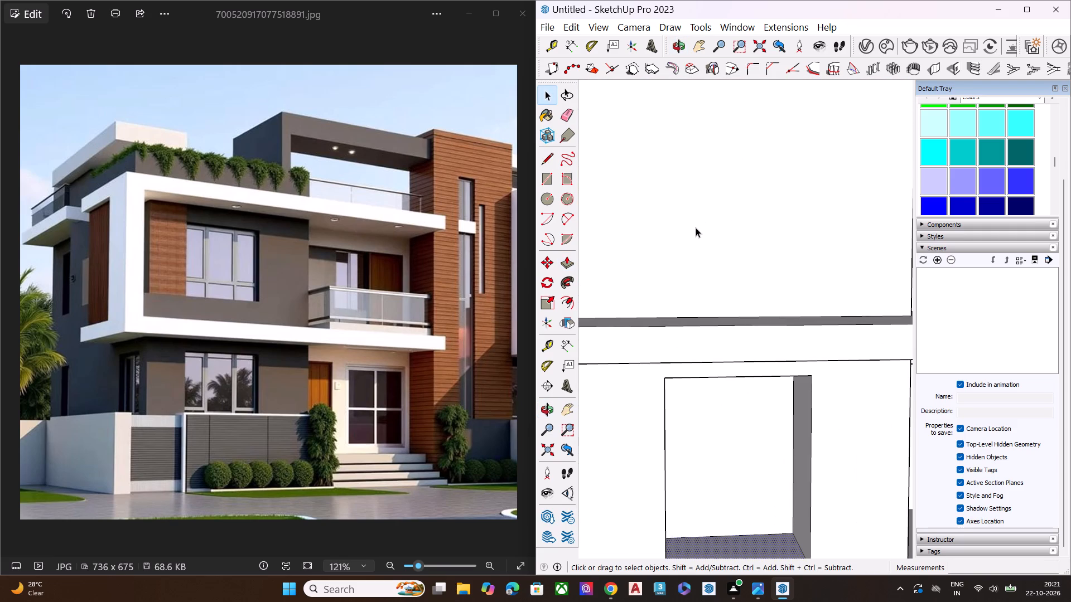
key("l")
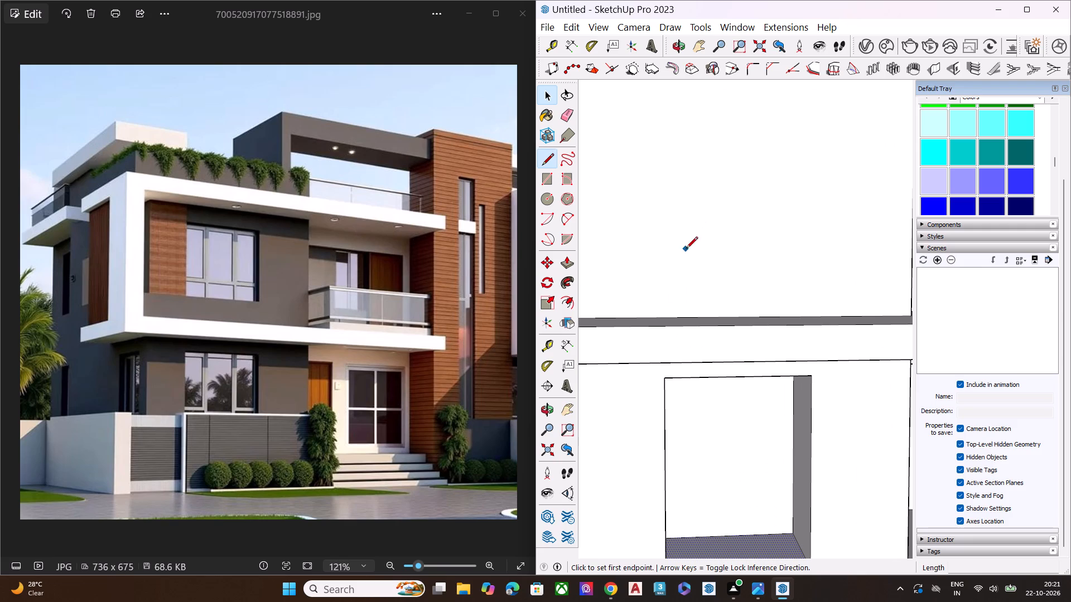
left_click(662, 378)
scroll(663, 254, "down", 10)
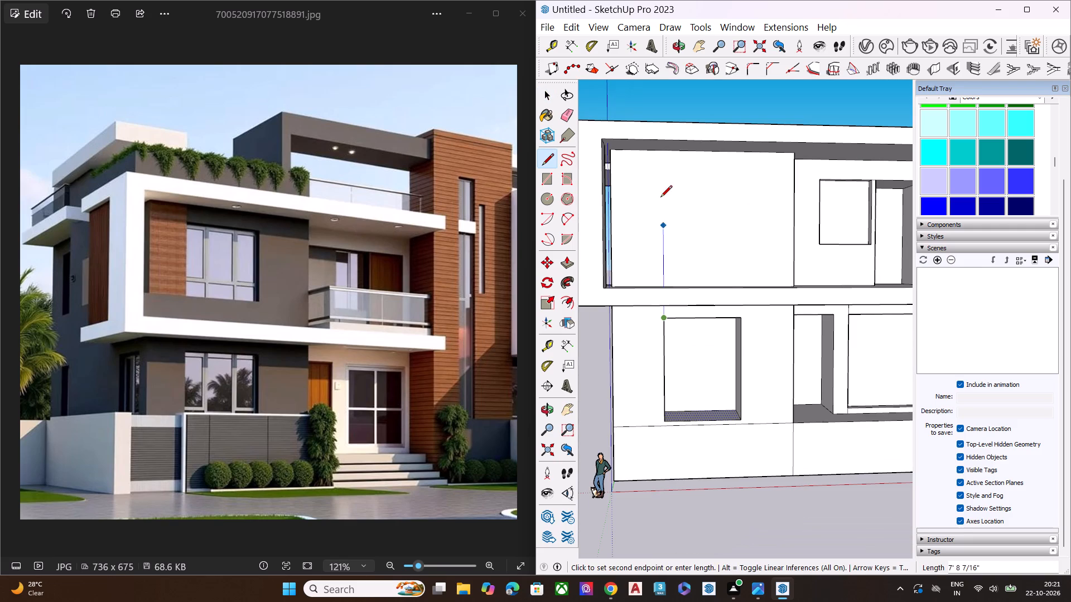
left_click(661, 153)
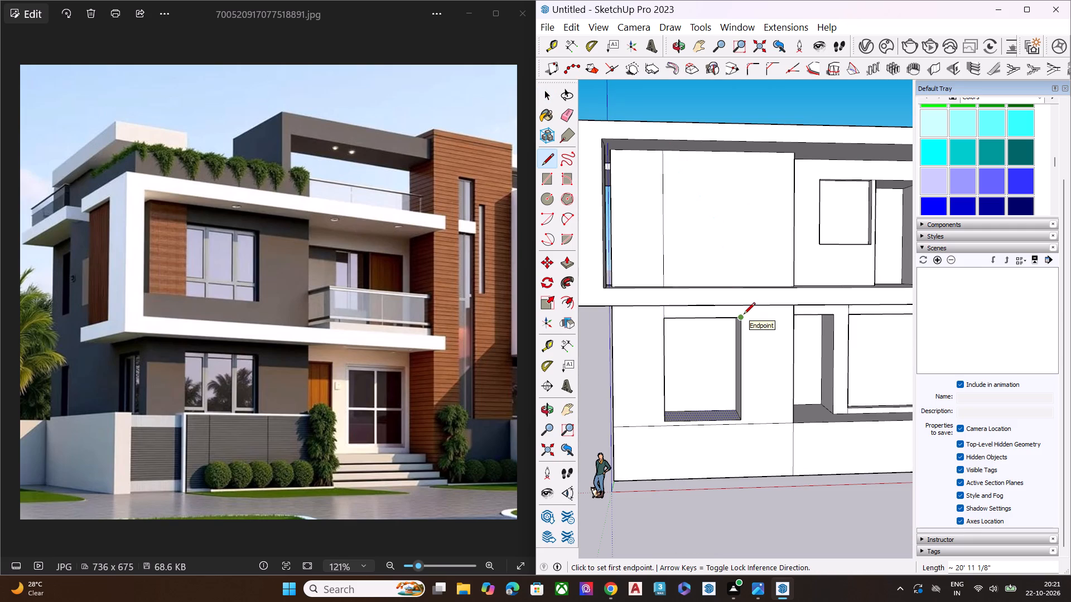
left_click(744, 315)
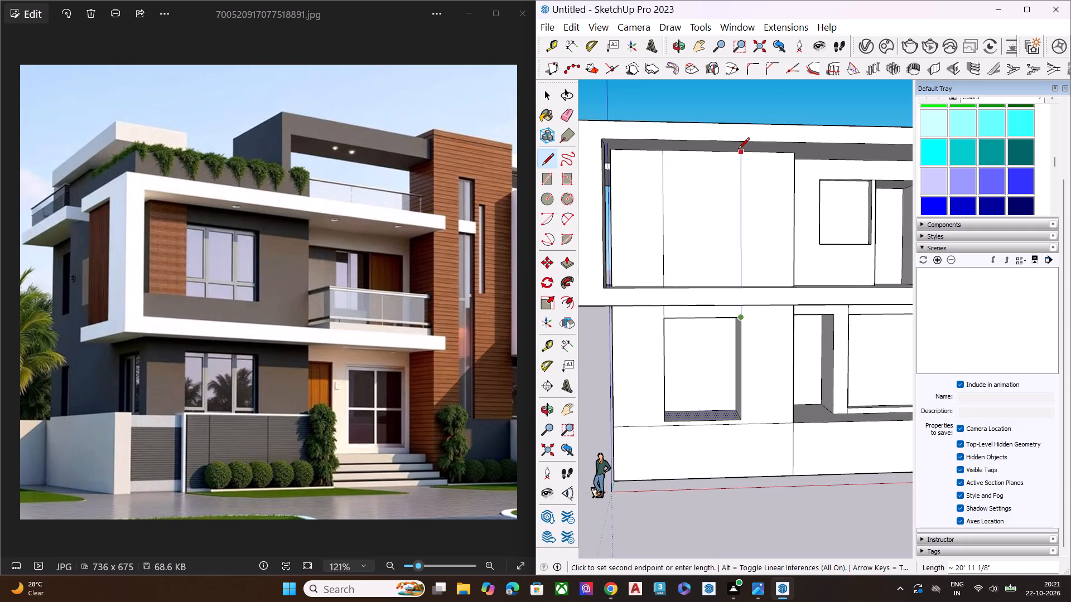
left_click(739, 152)
key("space")
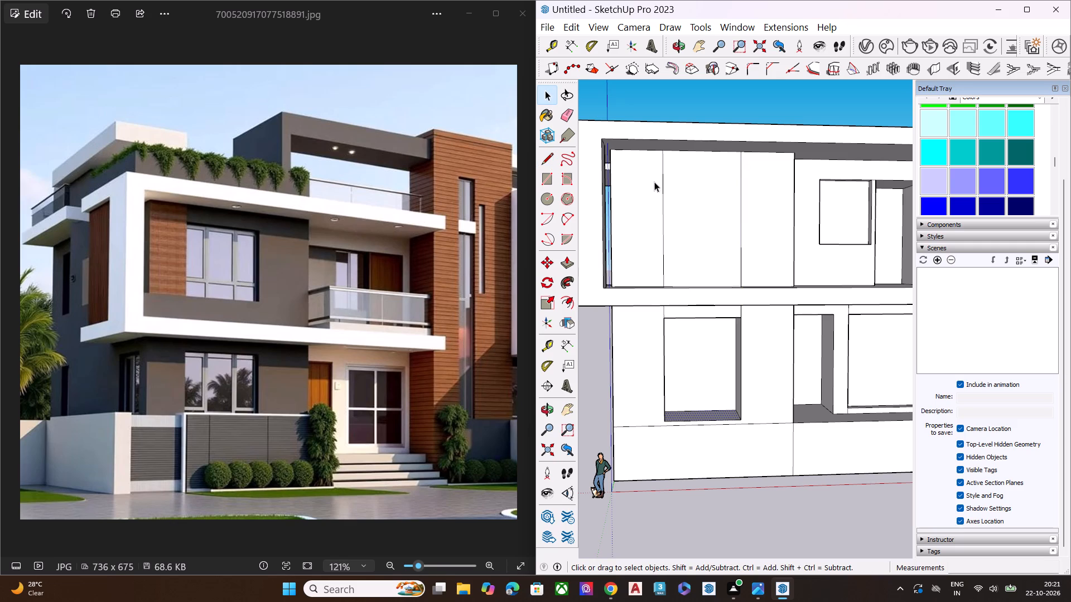
Draw two horizontal lines about 9' 9" long between the verticals to outline a window on the upper-floor wall.
scroll(654, 181, "up", 4)
key("l")
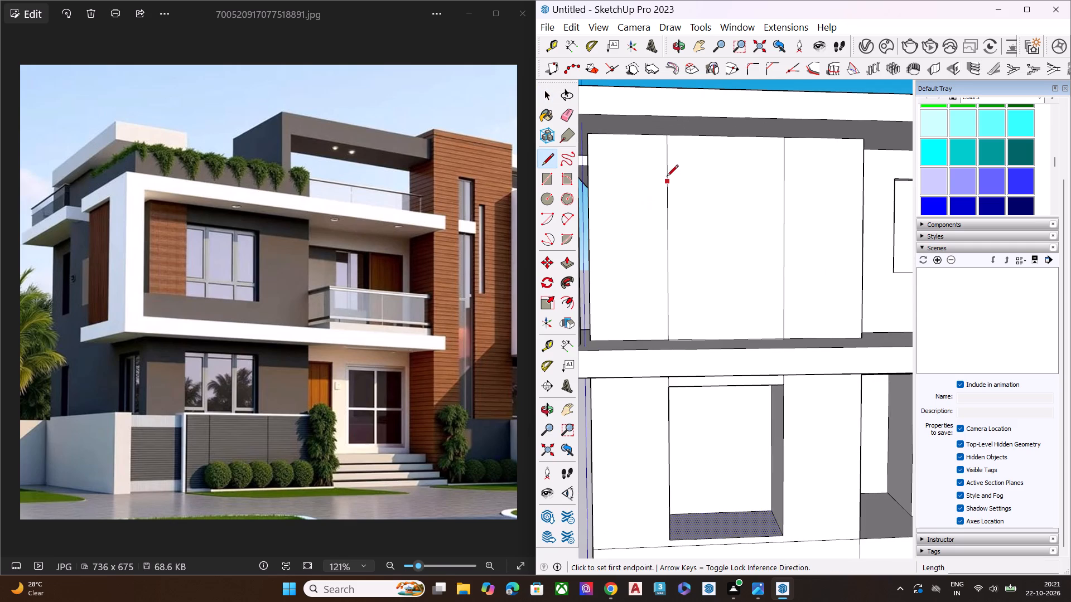
left_click(667, 179)
left_click(788, 181)
left_click(670, 290)
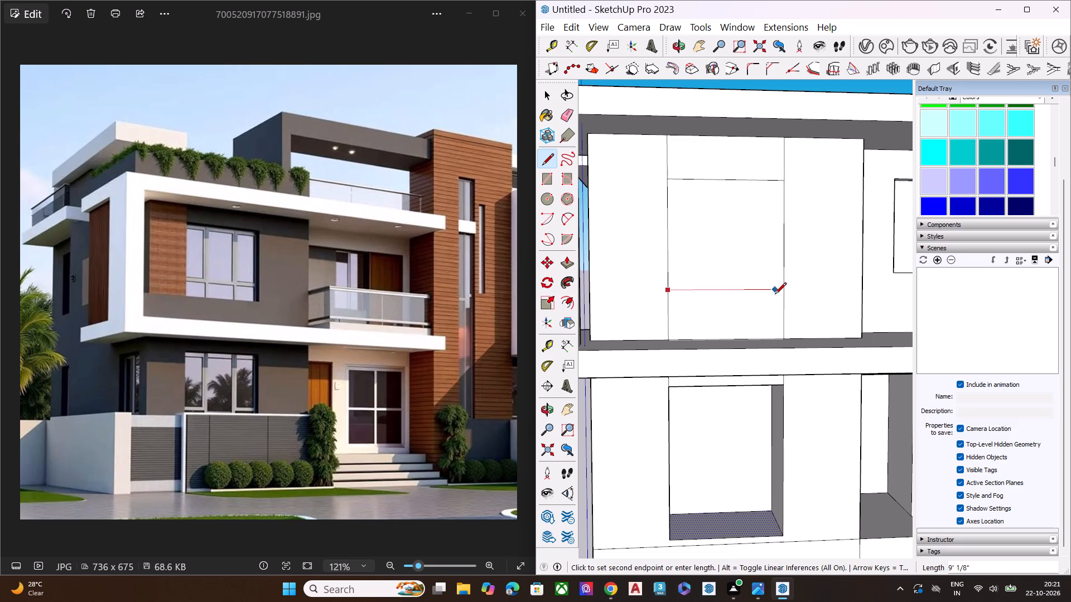
left_click(785, 290)
key("space")
Push the outlined upper-floor window face about 3' into the wall.
left_click(734, 232)
key("p")
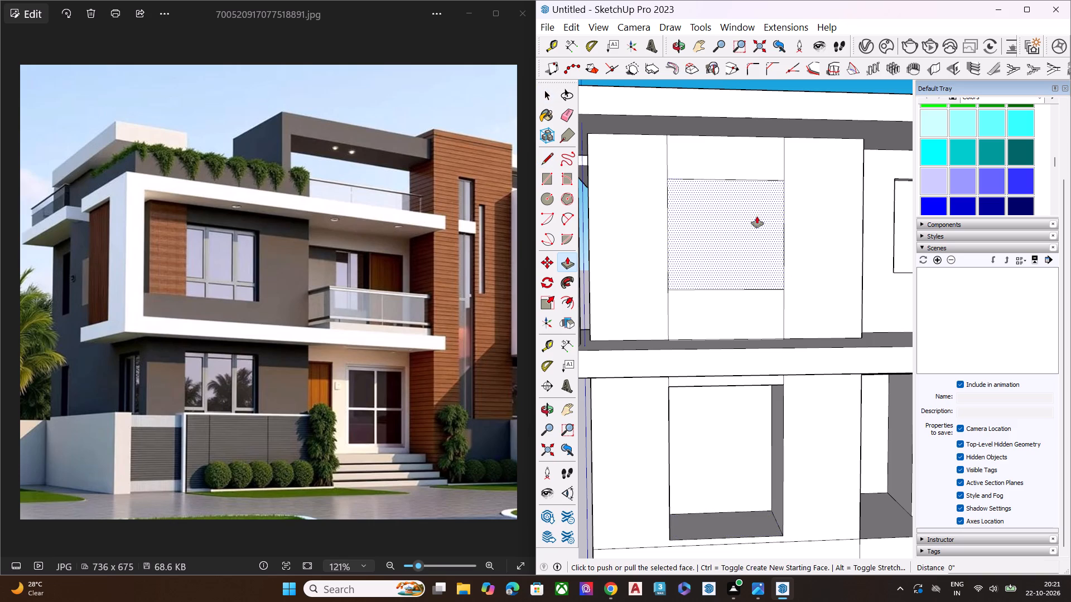
left_click(773, 188)
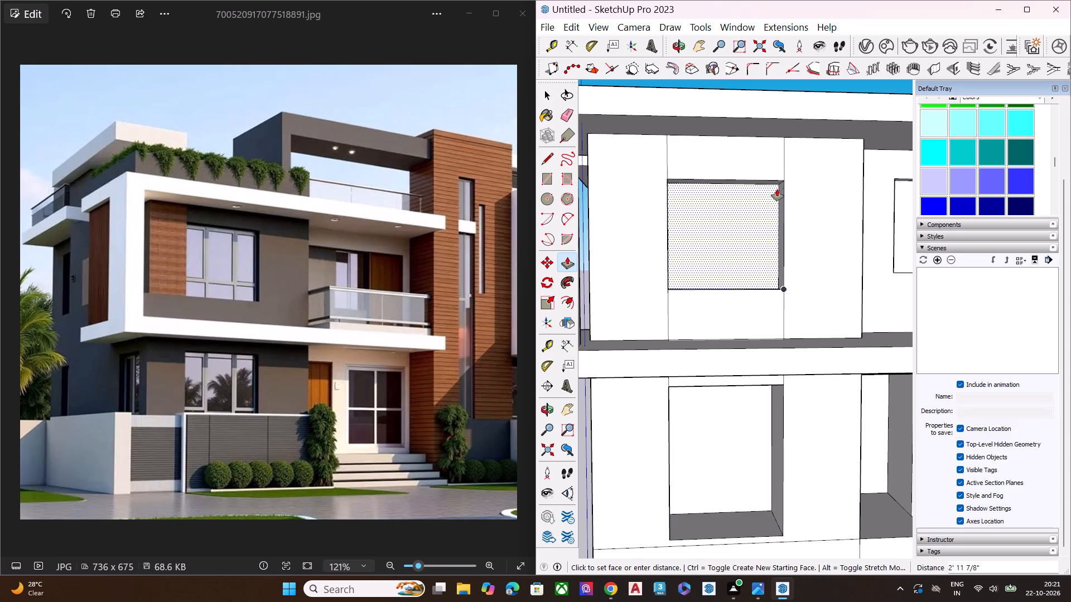
left_click(777, 189)
key("space")
Erase the leftover vertical line segments above and below the new upper-floor window recess.
key("e")
left_click(667, 159)
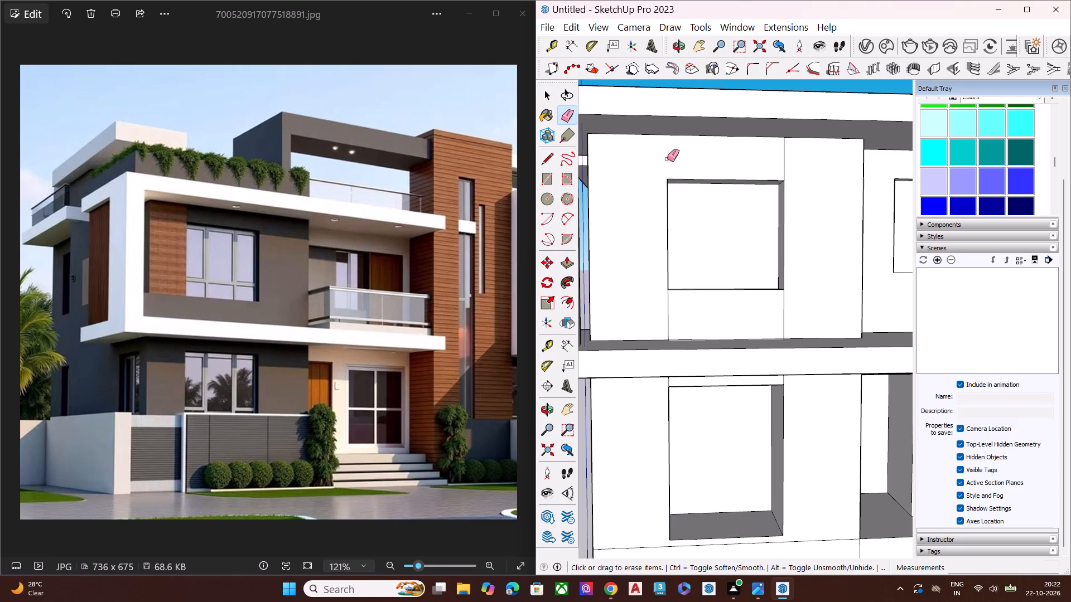
left_click(784, 163)
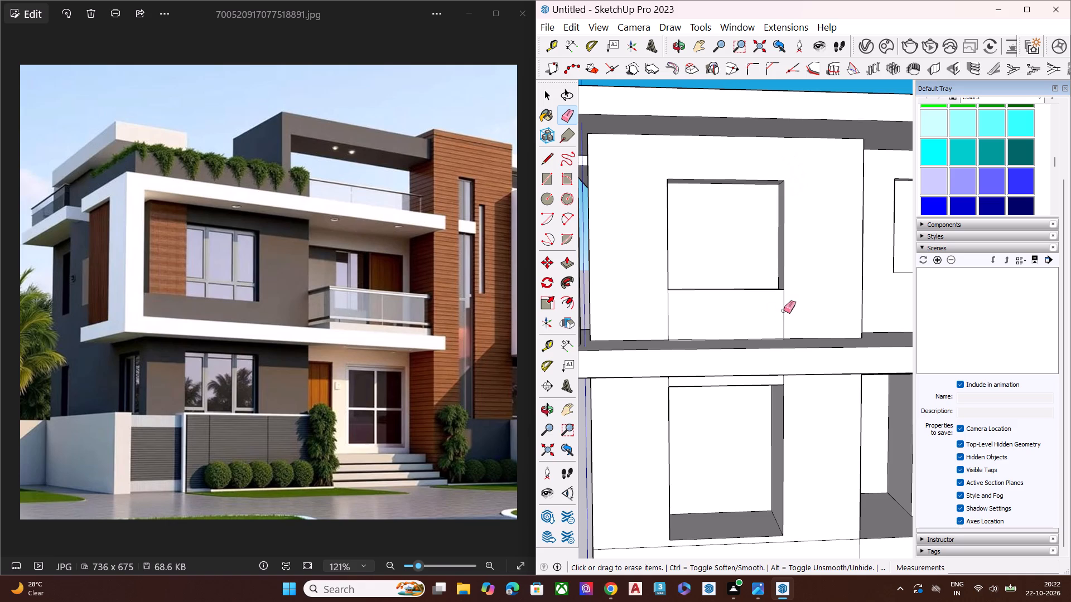
left_click(784, 310)
left_click(669, 312)
key("space")
Raise the ground-floor window recess's sill face by about 1' 2".
scroll(711, 205, "down", 3)
scroll(711, 205, "up", 3)
scroll(711, 205, "down", 2)
middle_click_drag(737, 289, 747, 230)
middle_click_drag(749, 323, 762, 289)
scroll(755, 339, "up", 1)
middle_click_drag(761, 393, 788, 503)
scroll(792, 485, "up", 3)
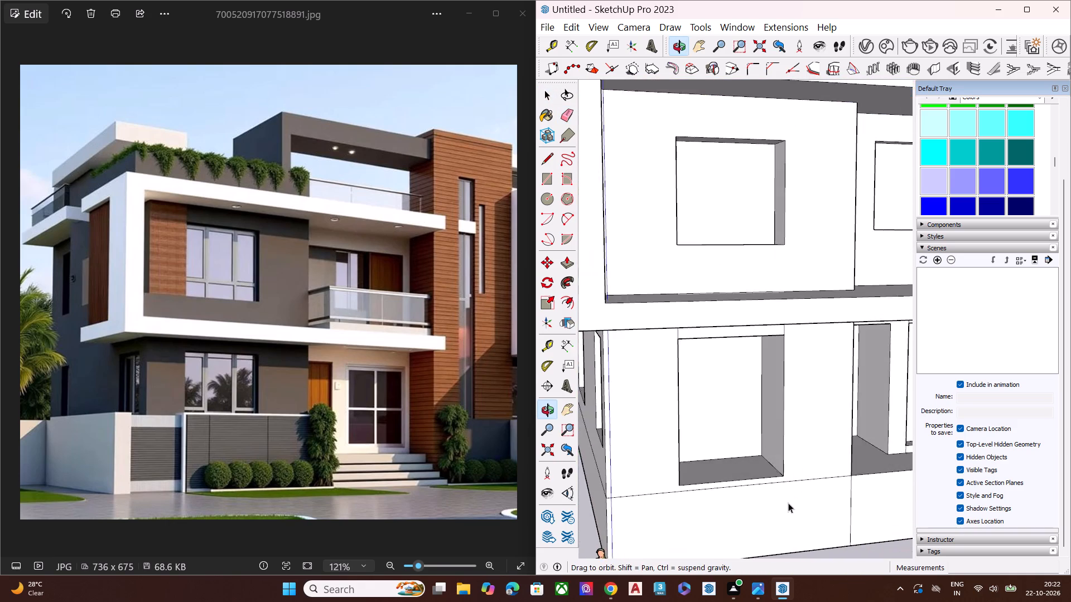
scroll(788, 503, "up", 2)
left_click(728, 449)
key("p")
left_click(728, 449)
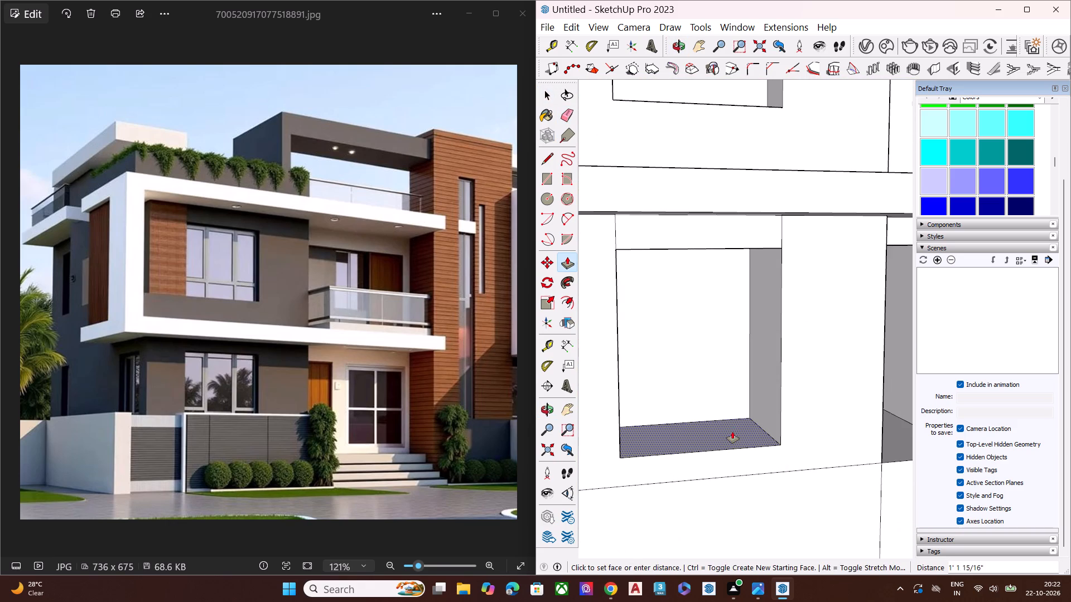
left_click(732, 431)
key("space")
Erase the two leftover vertical line segments above the ground-floor window recess.
middle_click_drag(782, 342, 781, 316)
scroll(781, 316, "up", 1)
key("e")
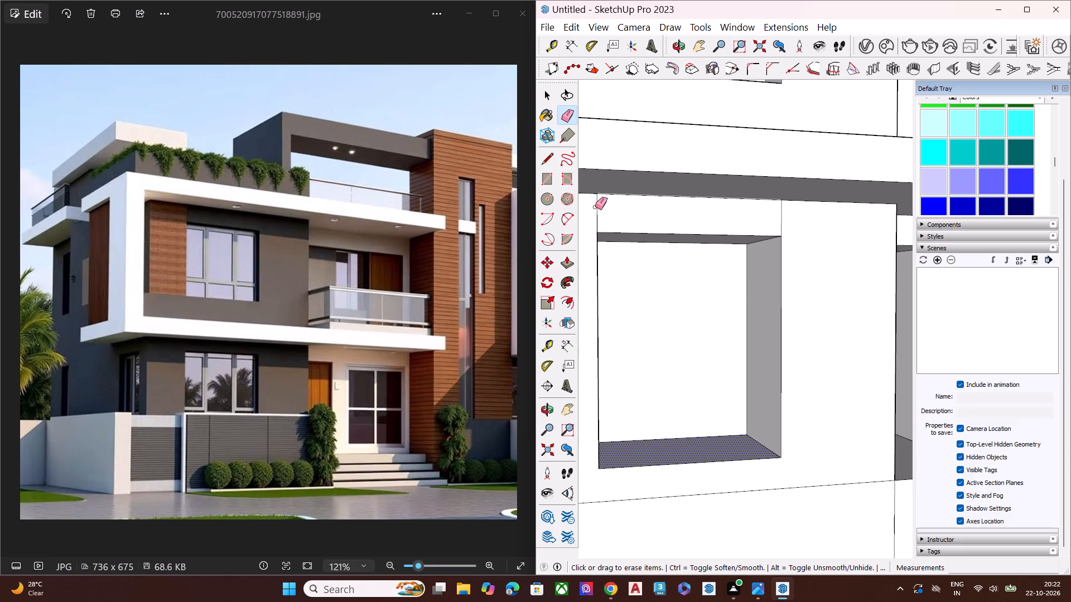
left_click(598, 205)
left_click(781, 217)
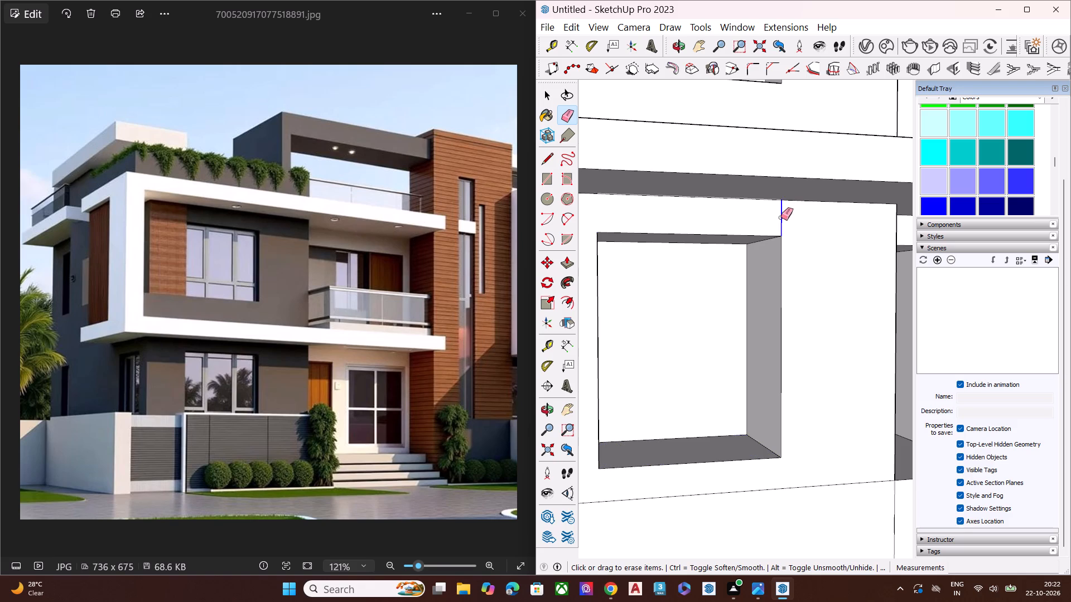
key("space")
Pull the ground-floor window recess's back face outward to make the recess shallow.
left_click(691, 306)
key("p")
left_click(691, 306)
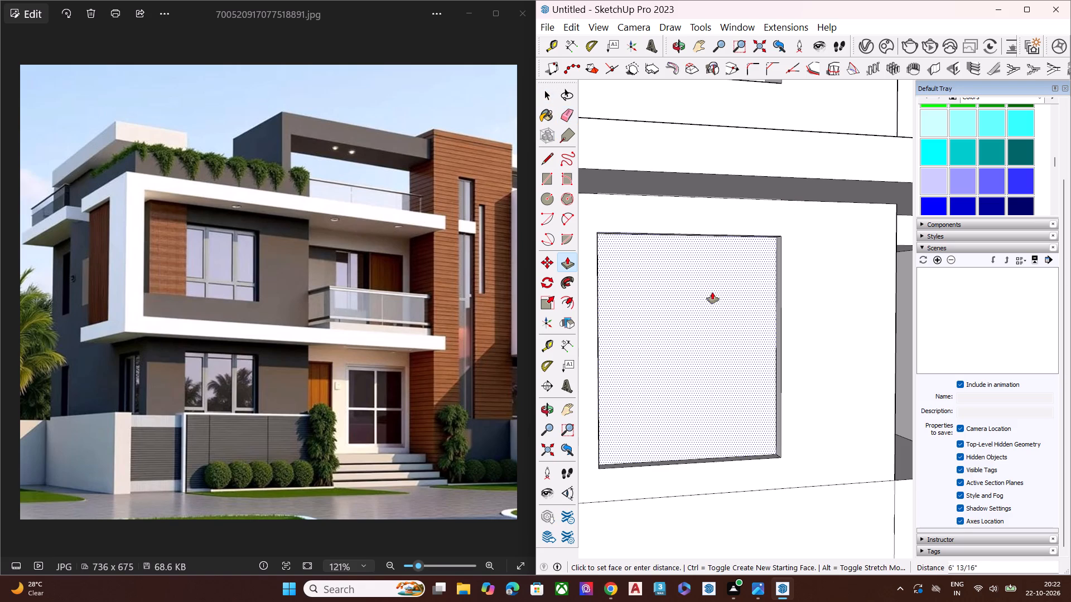
left_click(708, 292)
key("space")
Examine the front elevation and compare the window openings on both floors with the reference photo.
scroll(718, 289, "down", 6)
scroll(720, 294, "up", 1)
scroll(720, 294, "down", 2)
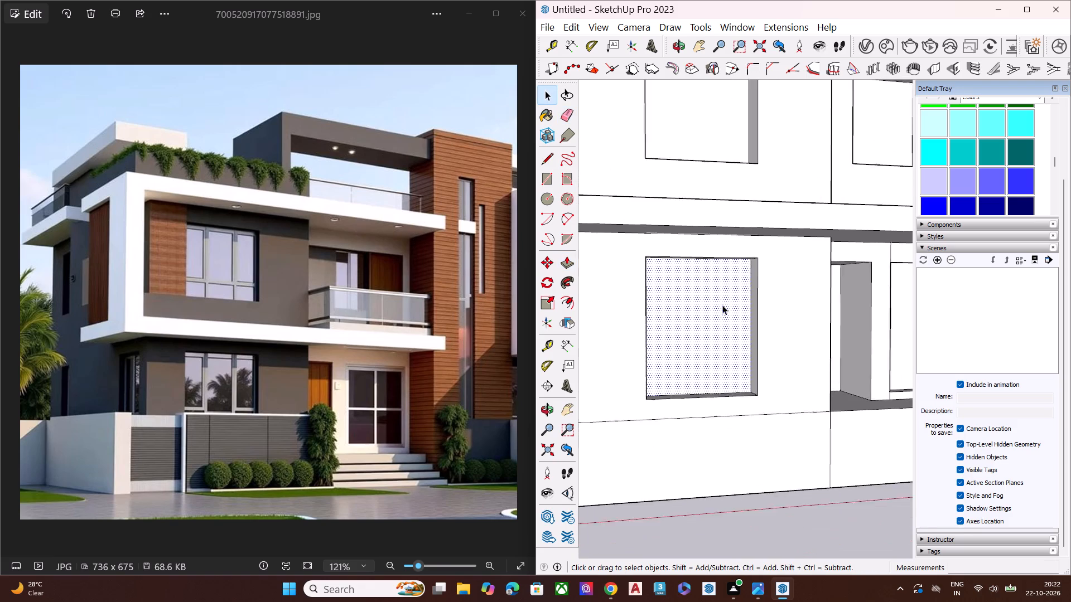
scroll(722, 305, "down", 4)
scroll(980, 346, "up", 1)
middle_click_drag(987, 343, 1045, 322)
scroll(900, 332, "up", 1)
scroll(828, 420, "down", 2)
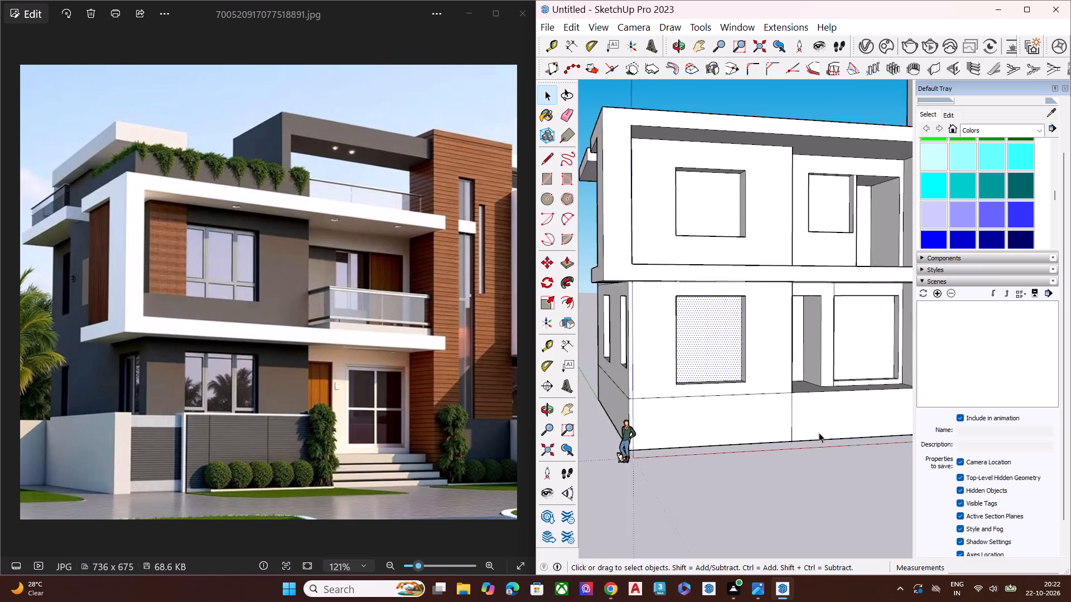
Pull the back face of the first-floor front window recess outward about 1' 4" to make the recess shallow.
scroll(819, 433, "down", 5)
middle_click_drag(812, 391, 848, 382)
scroll(846, 358, "up", 9)
middle_click_drag(761, 332, 822, 298)
key("space")
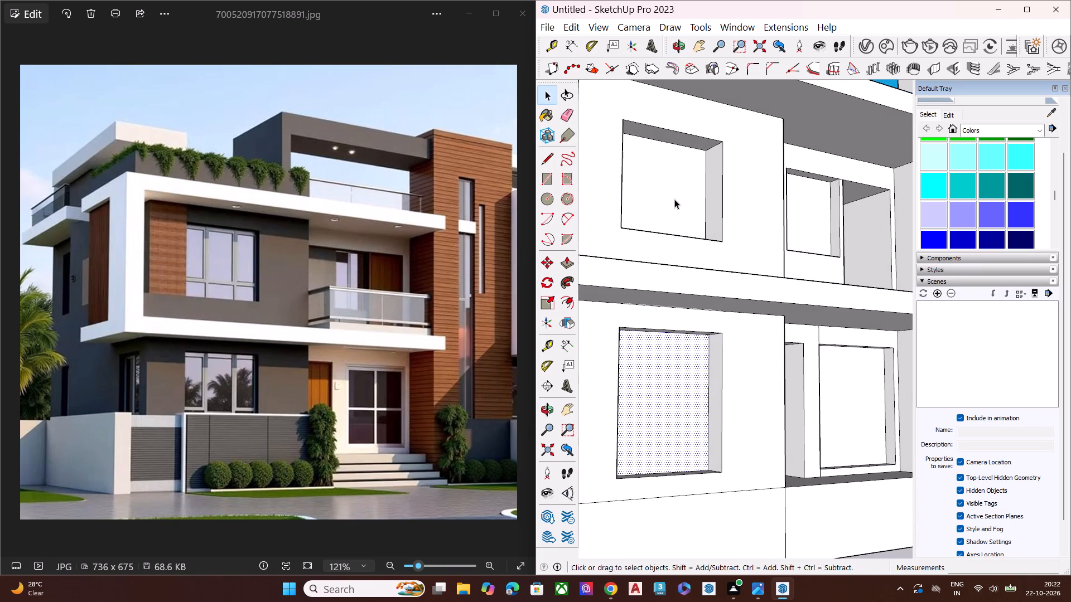
left_click(674, 199)
key("p")
left_click(674, 198)
left_click(681, 194)
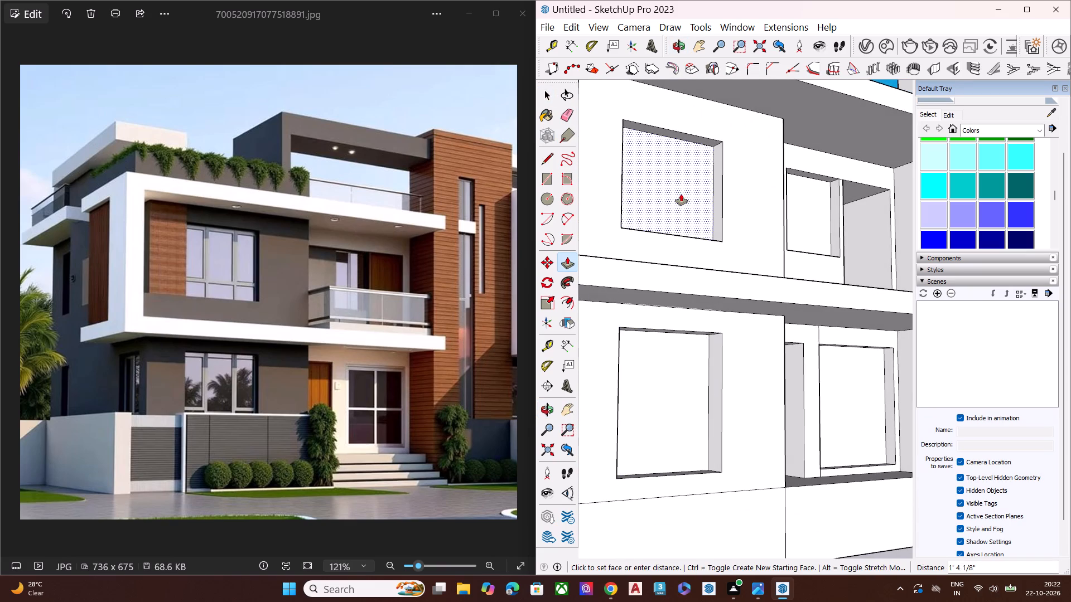
key("space")
Pull the back face of the first-floor balcony door recess outward about 8' 8" so only a shallow reveal is left.
scroll(706, 241, "down", 6)
scroll(804, 251, "up", 7)
scroll(807, 249, "down", 1)
middle_click_drag(758, 255, 692, 278)
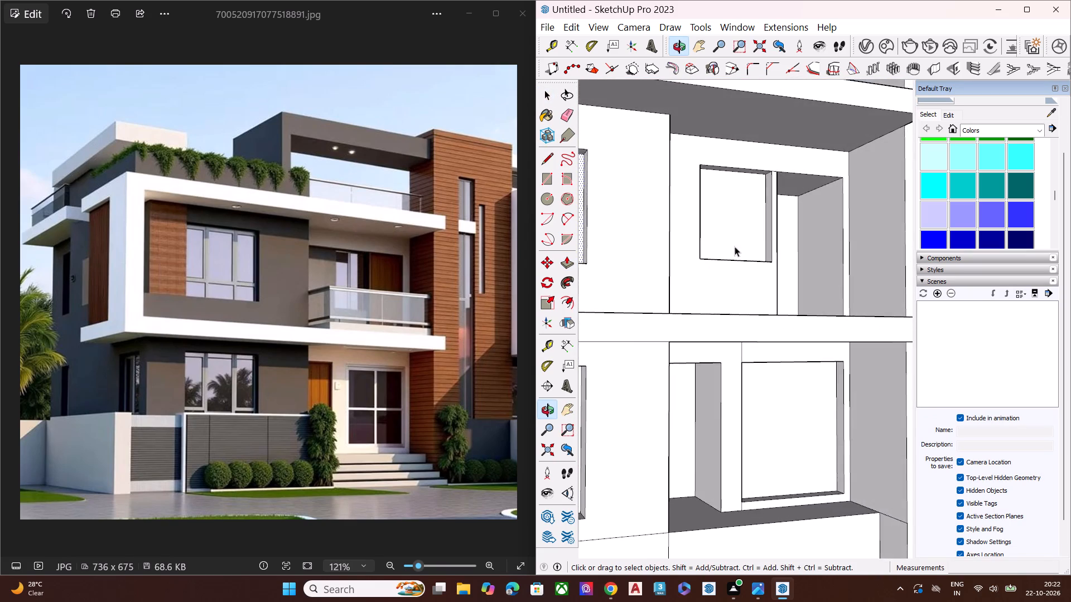
scroll(789, 234, "up", 3)
left_click(787, 234)
key("p")
left_click(787, 235)
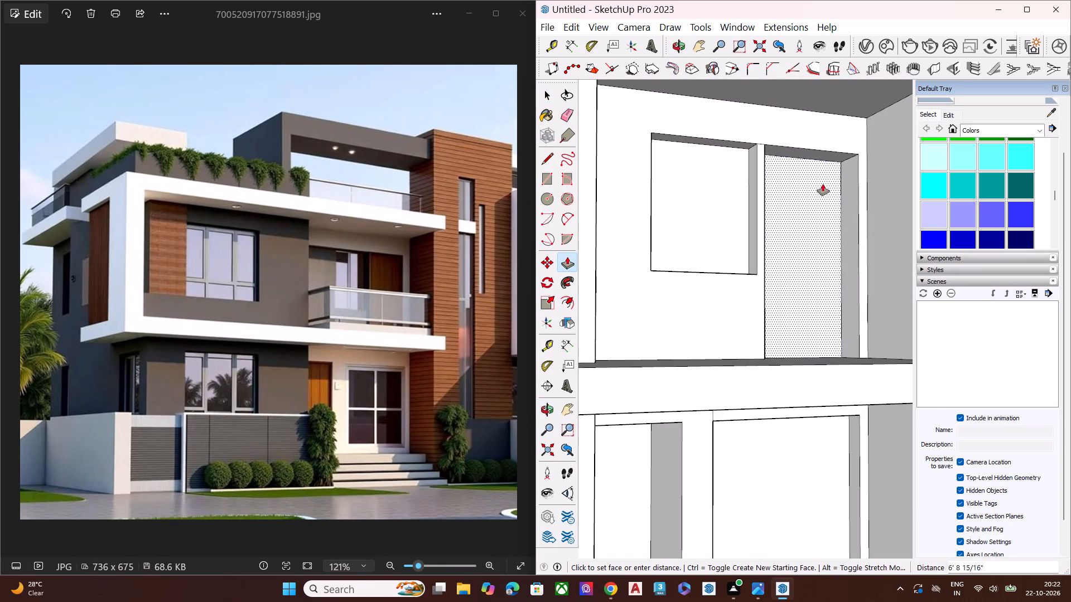
left_click(823, 183)
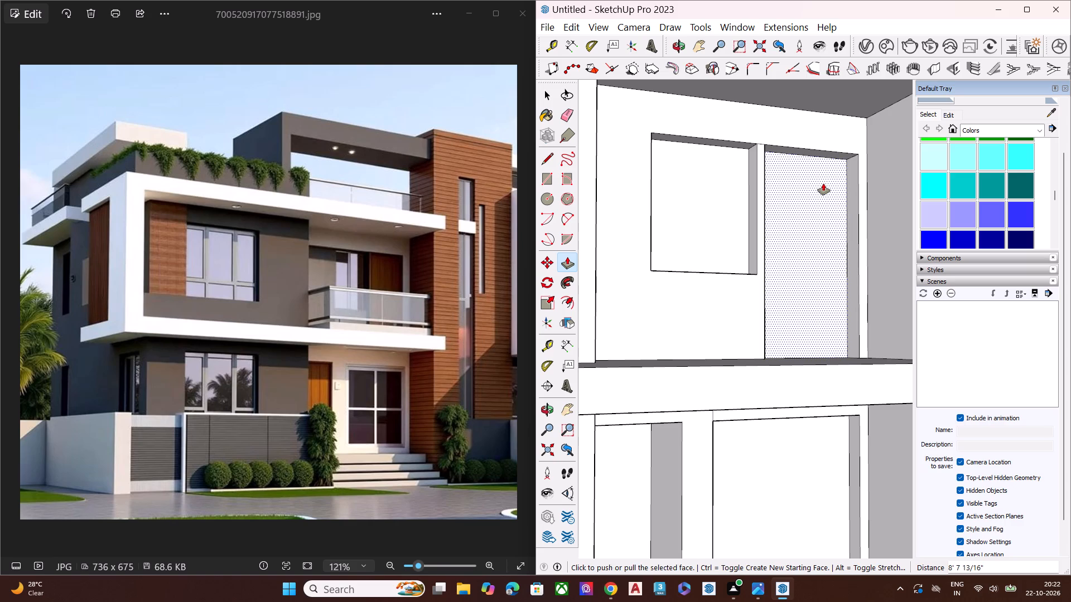
key("space")
Pull the back face of the ground-floor door recess outward to make the narrow door opening shallow.
middle_click_drag(718, 214, 744, 198)
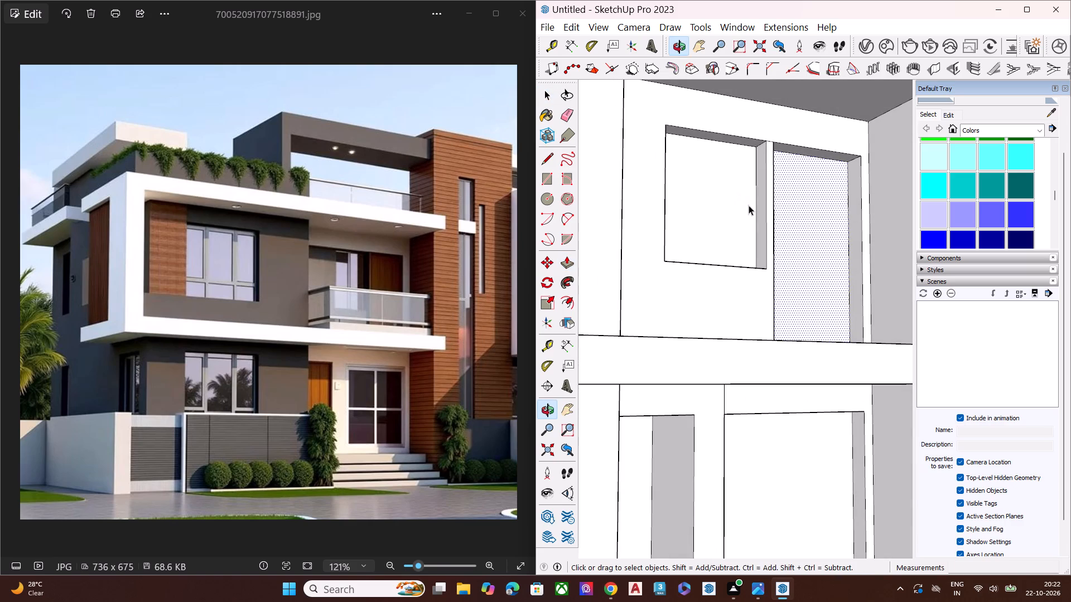
scroll(779, 205, "down", 11)
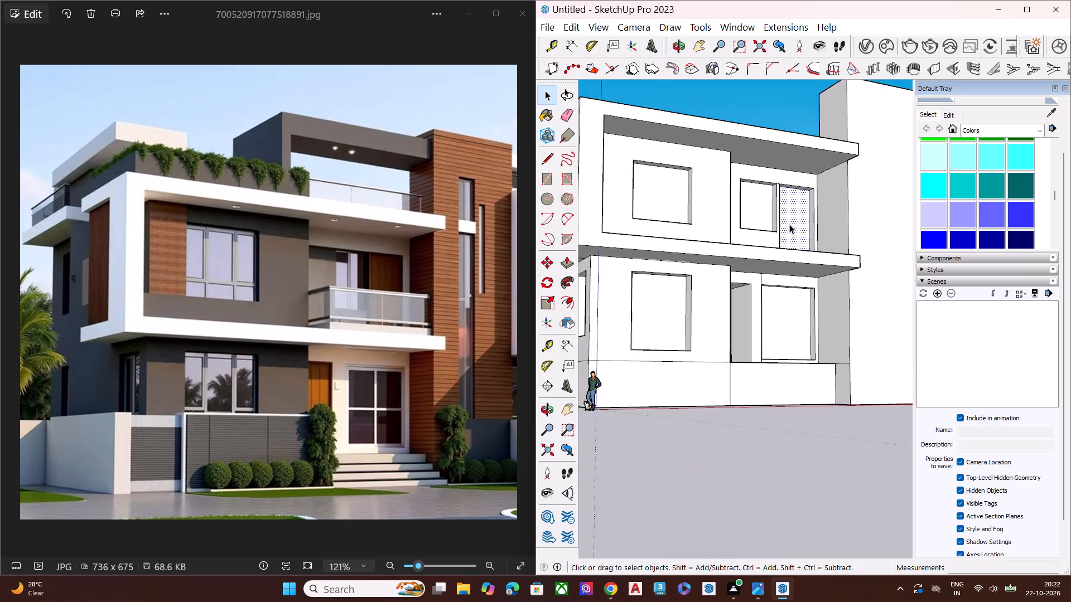
scroll(789, 224, "down", 6)
middle_click_drag(773, 266, 710, 347)
scroll(710, 345, "up", 8)
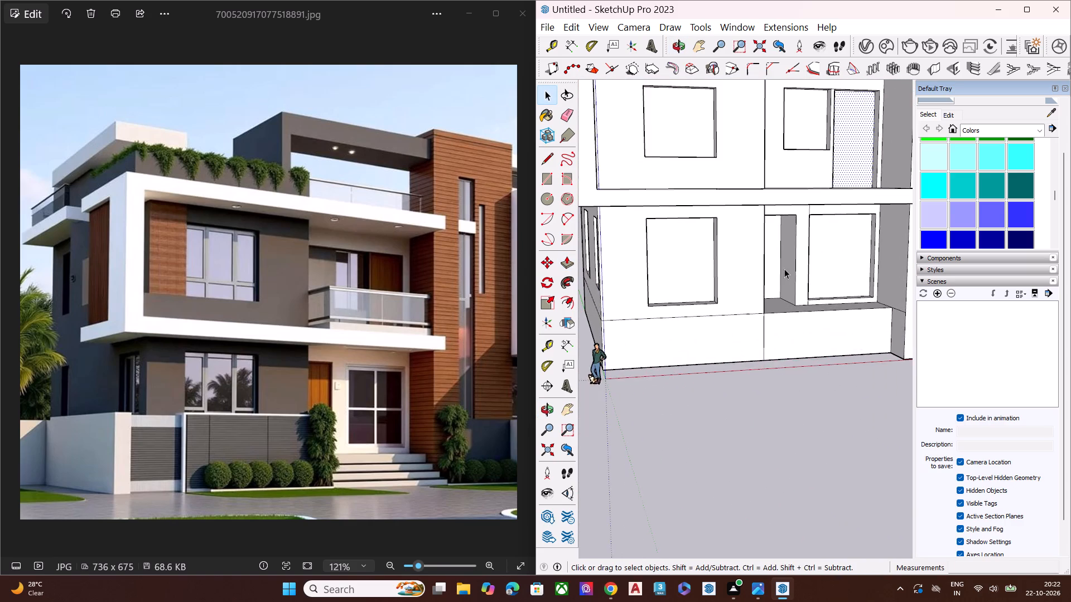
middle_click_drag(789, 261, 755, 244)
scroll(755, 244, "up", 5)
left_click(779, 259)
key("p")
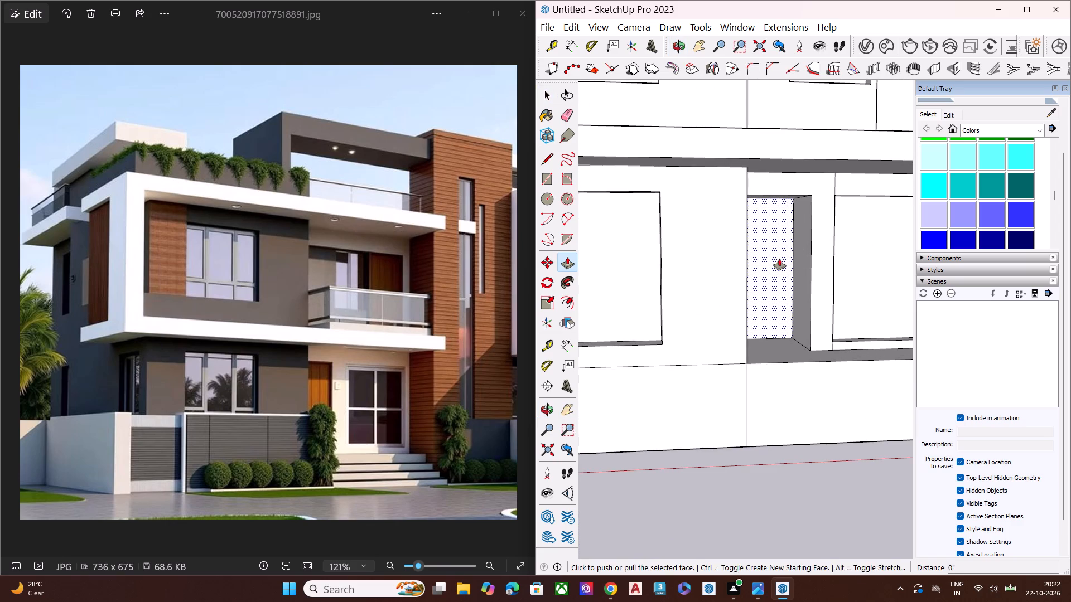
left_click(779, 259)
left_click(792, 247)
key("space")
scroll(786, 266, "down", 7)
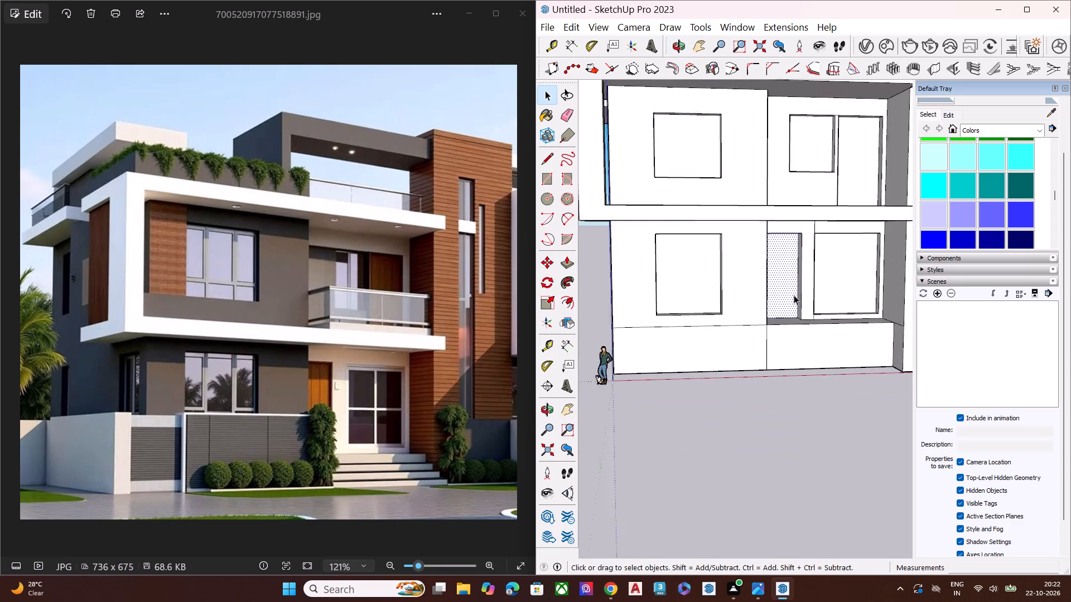
scroll(794, 295, "down", 2)
left_click(758, 449)
Widen the ground-floor side-wall window nearest the front corner by pushing its rear jamb face away from the corner.
scroll(739, 313, "up", 1)
middle_click_drag(739, 313, 792, 238)
scroll(809, 234, "up", 1)
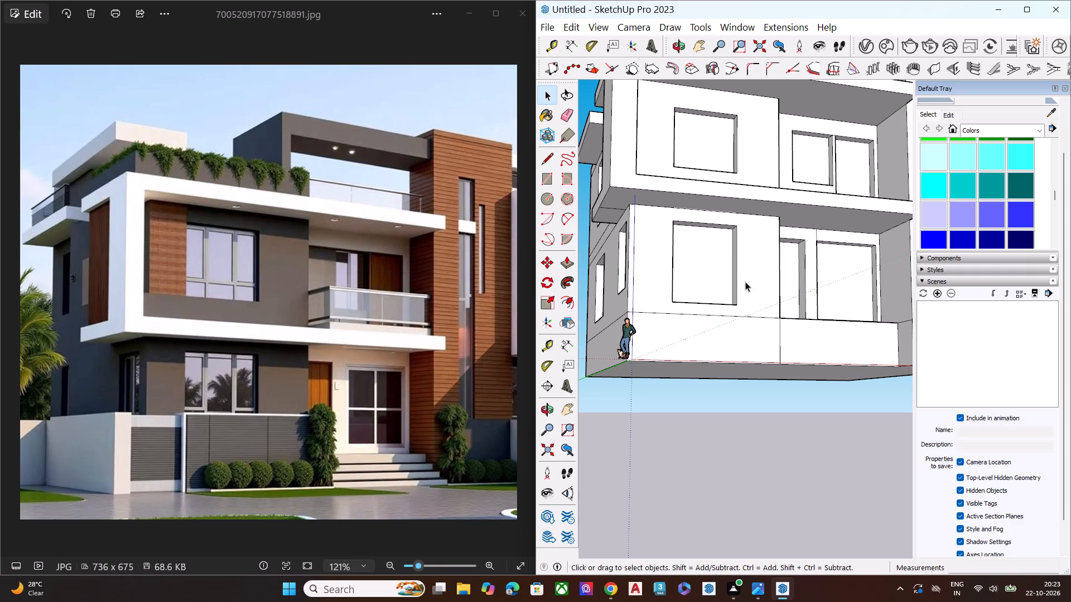
middle_click_drag(734, 257, 886, 327)
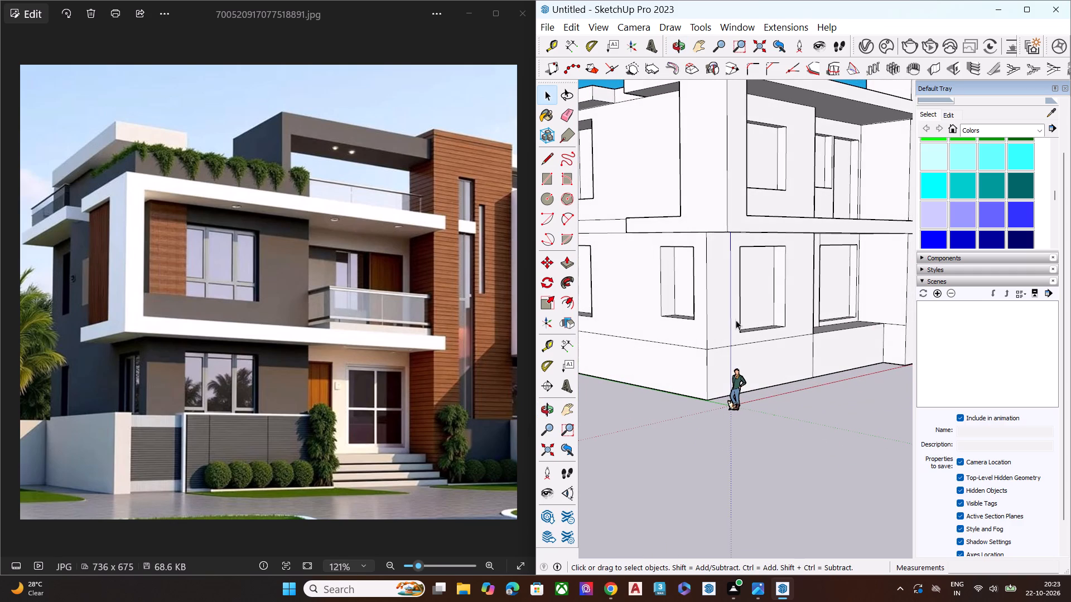
middle_click_drag(727, 304, 861, 276)
scroll(718, 280, "up", 5)
middle_click_drag(729, 313, 737, 338)
scroll(729, 314, "up", 1)
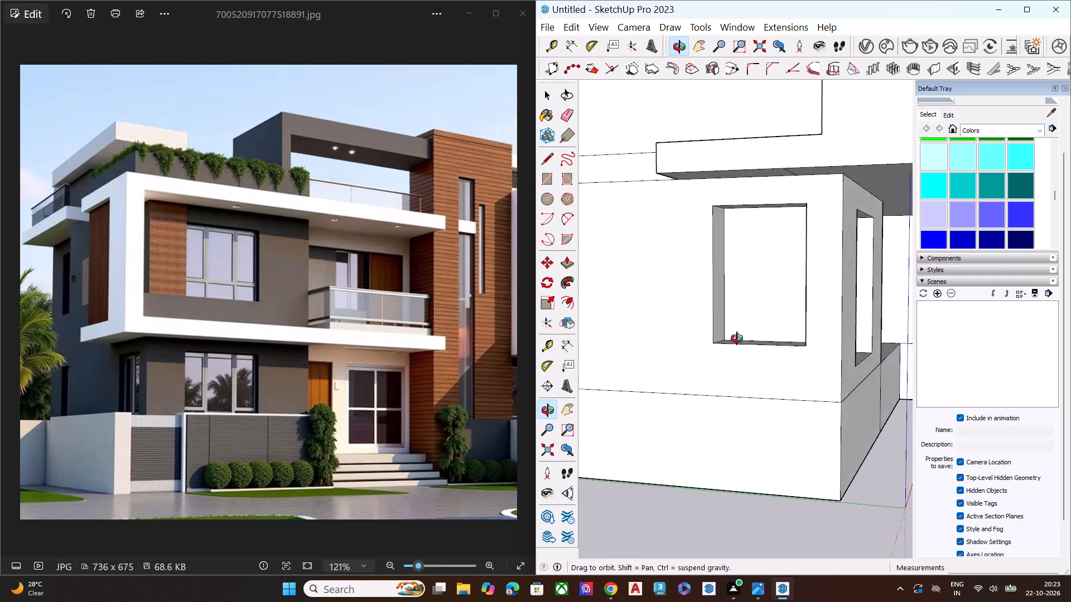
middle_click_drag(737, 338, 731, 376)
scroll(739, 373, "up", 9)
left_click(699, 326)
key("p")
left_click(699, 326)
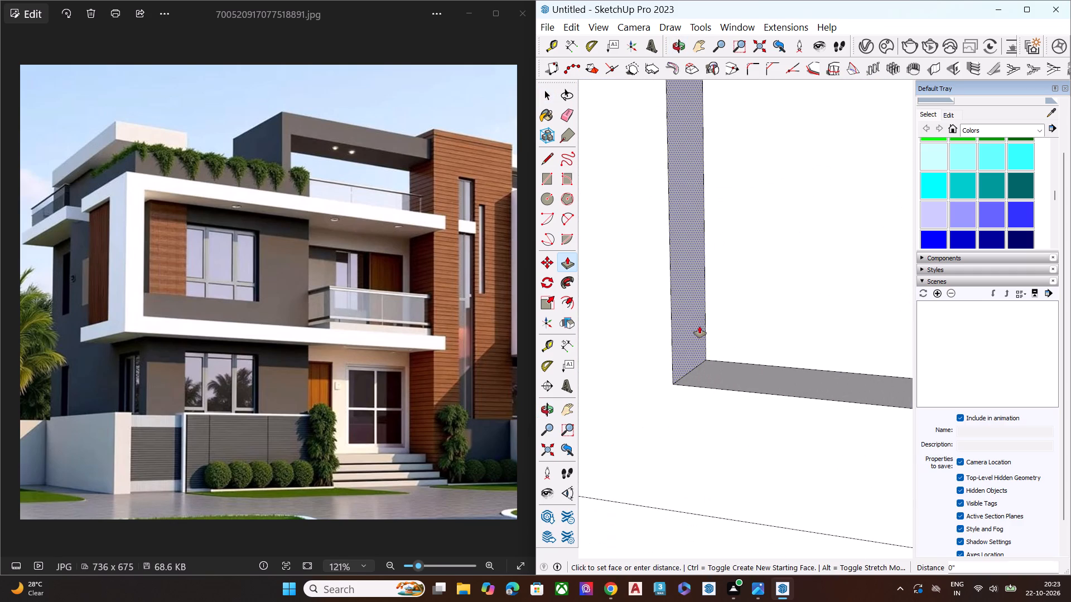
left_click(665, 327)
key("space")
Lower the sill face of the same ground-floor side-wall window to make the opening taller.
left_click(709, 372)
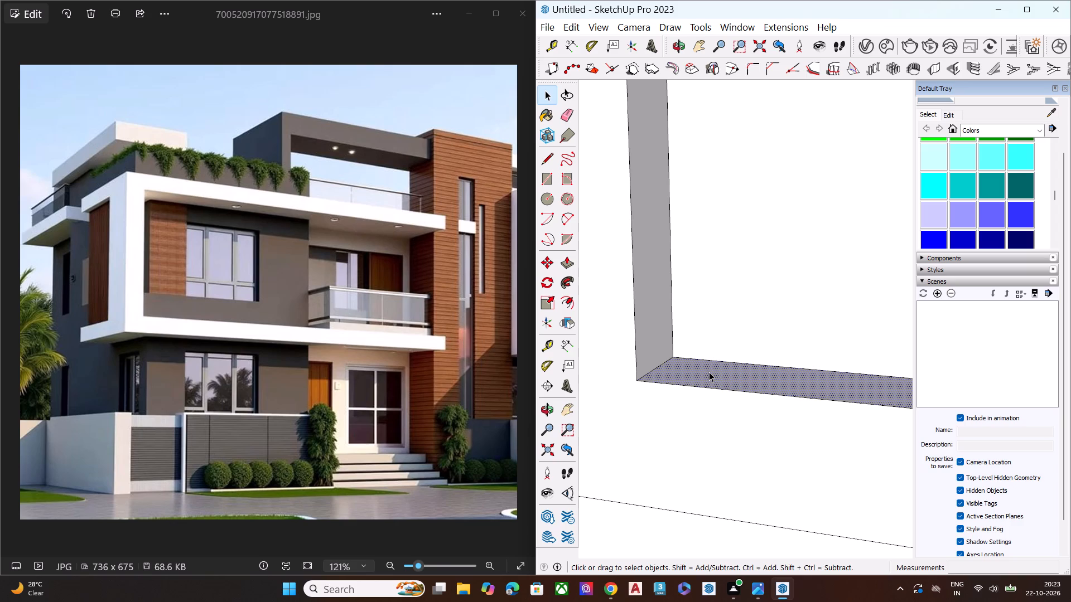
key("p")
left_click(709, 372)
left_click(710, 428)
key("space")
scroll(717, 344, "up", 1)
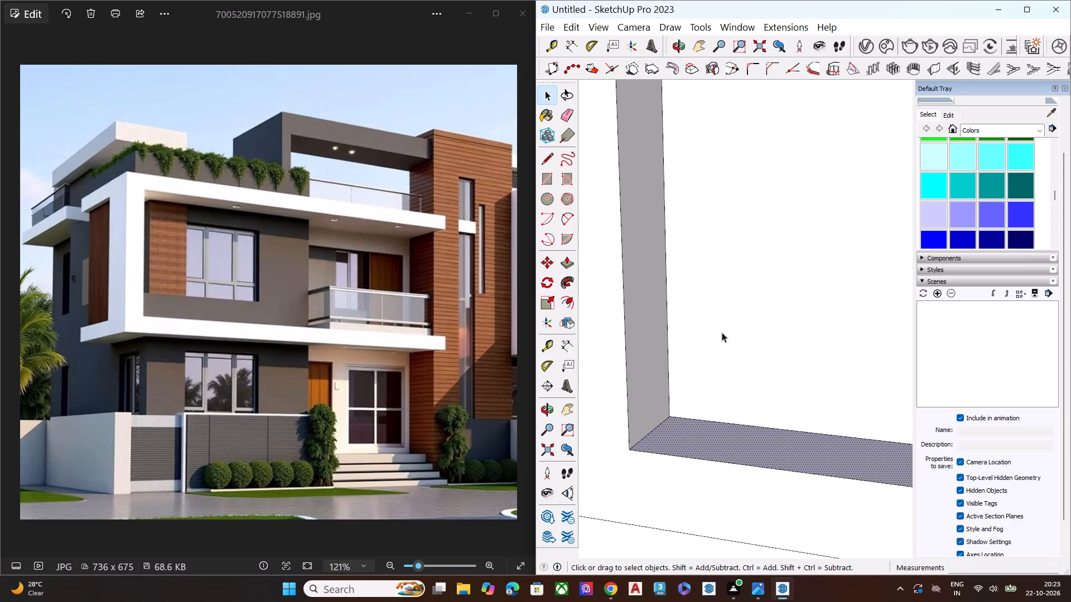
scroll(722, 328, "down", 8)
scroll(725, 372, "up", 1)
middle_click_drag(725, 372, 763, 324)
scroll(674, 330, "down", 6)
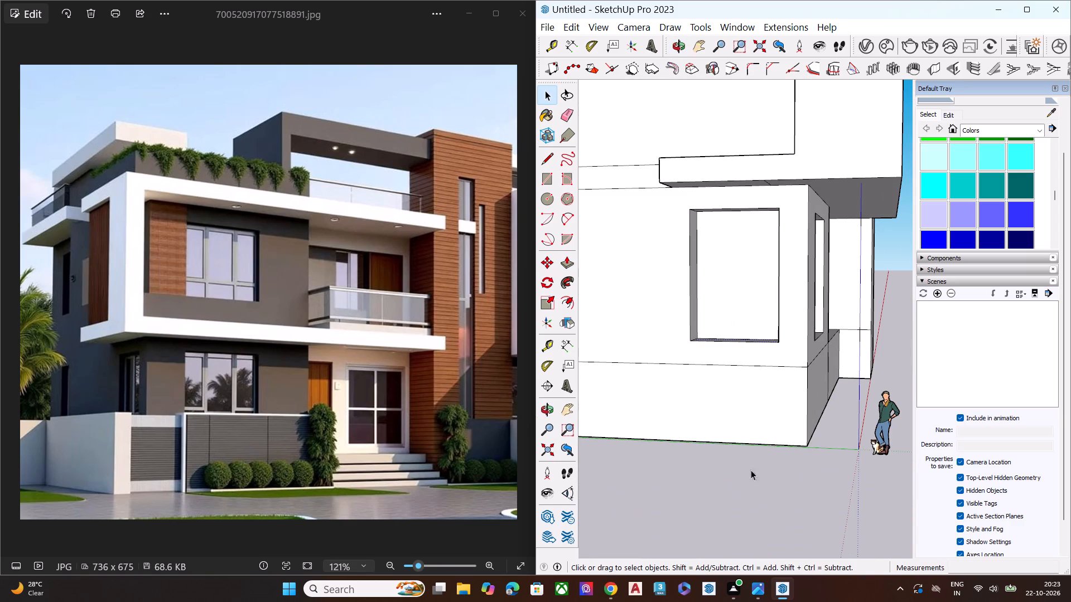
left_click(749, 488)
Extend the end face of the projecting first-floor slab band slightly along the side wall, past the window below.
middle_click_drag(832, 302, 874, 275)
middle_click_drag(745, 248, 788, 219)
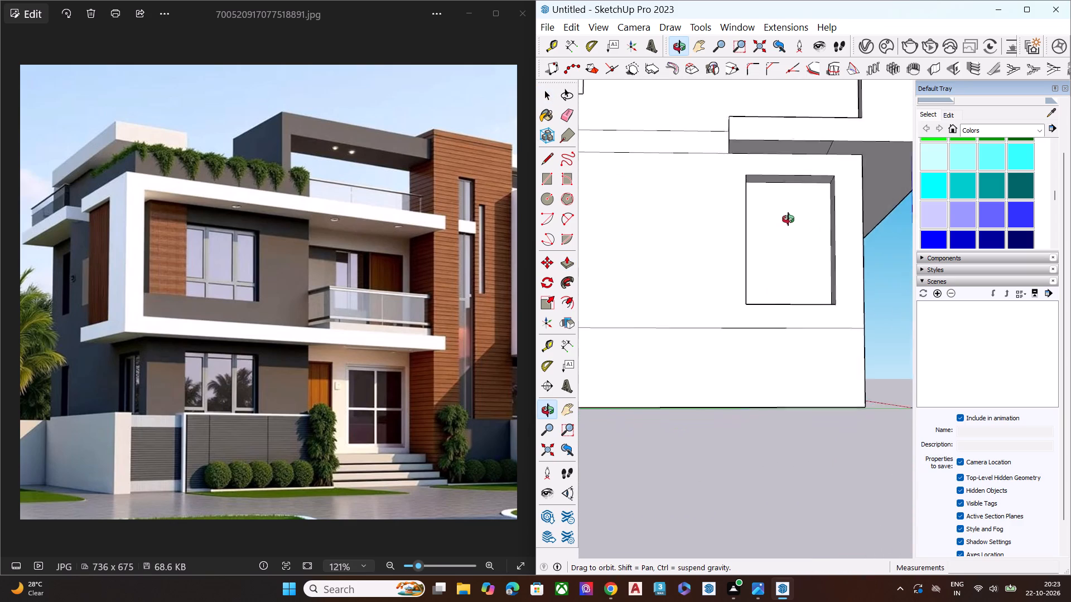
middle_click_drag(788, 219, 880, 253)
scroll(829, 156, "up", 1)
left_click(831, 156)
key("p")
left_click(832, 156)
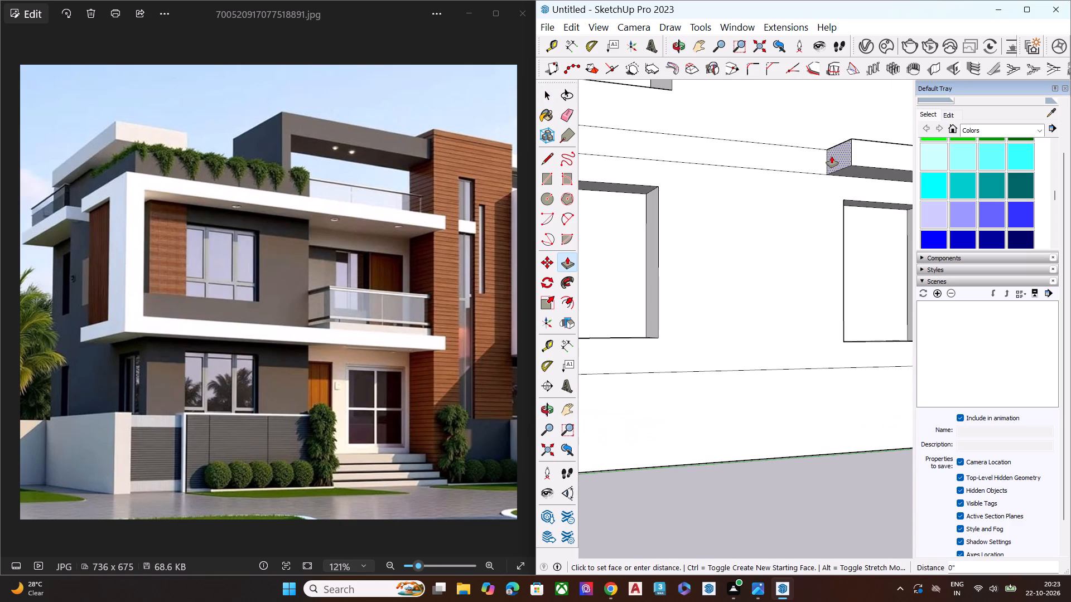
left_click(820, 159)
key("space")
scroll(716, 236, "down", 9)
left_click(764, 404)
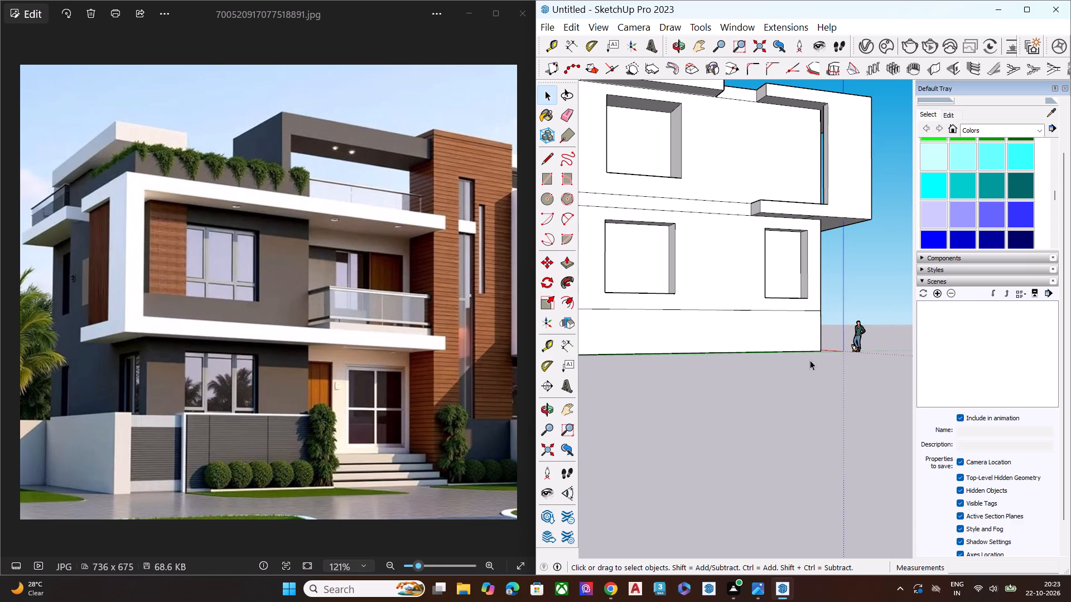
Examine the side wall, front elevation and tower, comparing the massing and openings with the reference photo.
scroll(810, 360, "up", 1)
middle_click_drag(810, 360, 616, 402)
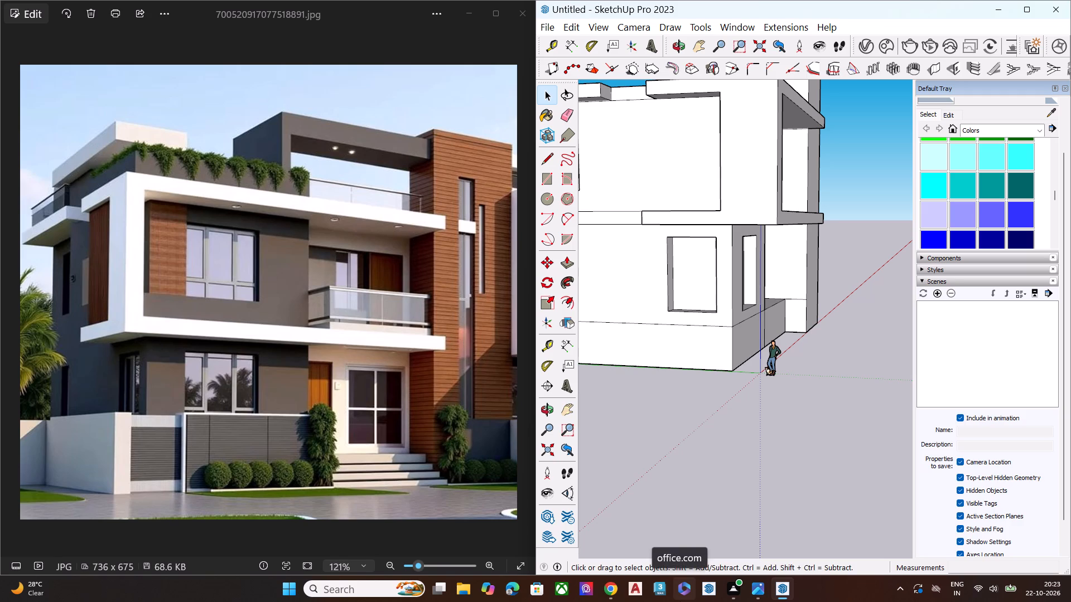
scroll(795, 298, "down", 3)
scroll(792, 315, "up", 1)
scroll(790, 324, "down", 3)
middle_click_drag(797, 339, 606, 301)
scroll(778, 216, "up", 7)
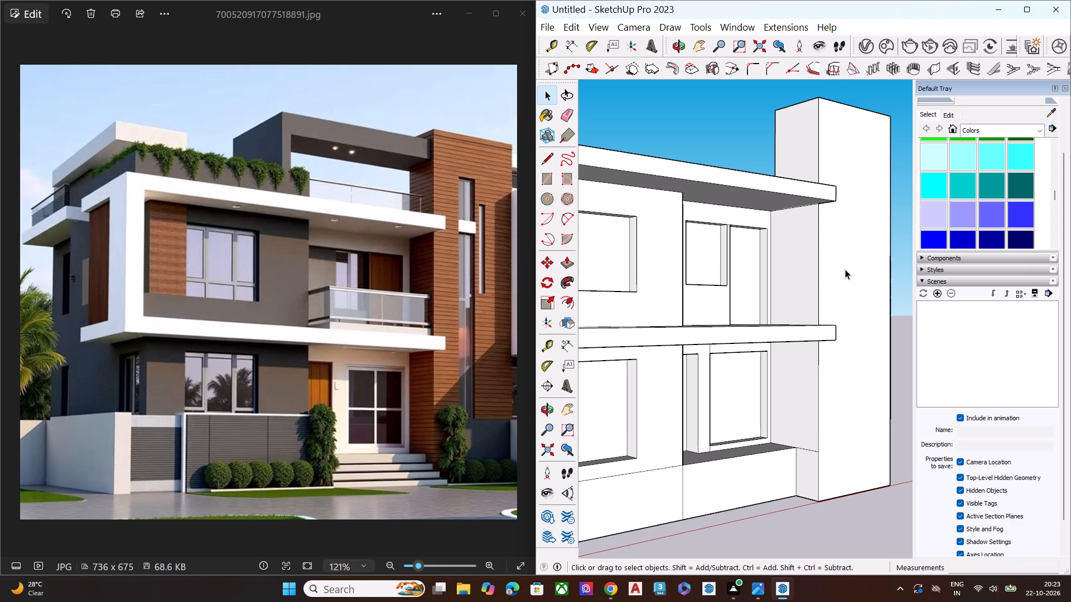
scroll(843, 287, "down", 5)
middle_click_drag(837, 311, 751, 419)
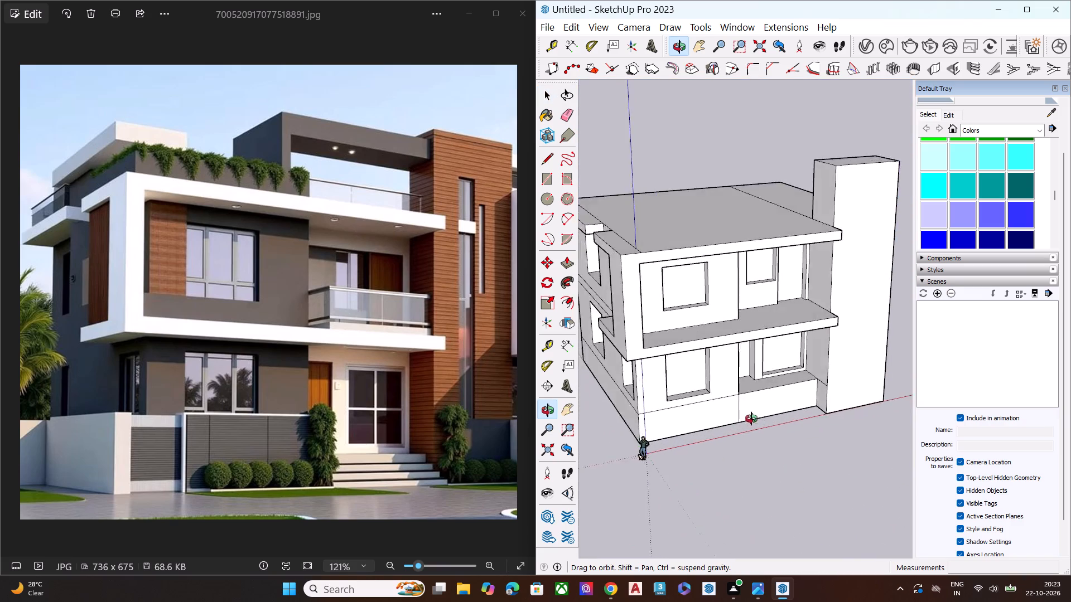
middle_click_drag(751, 419, 678, 336)
key("space")
left_click(689, 460)
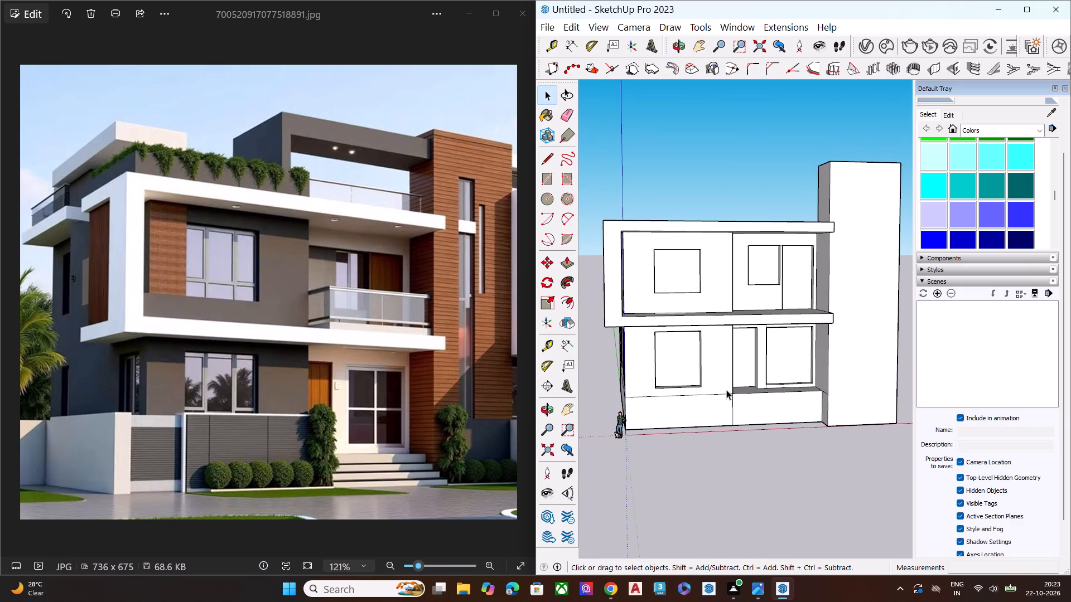
middle_click_drag(725, 378, 750, 303)
Save the model in the Documents folder under the file name 02 ELEVATION G+1 FLOOR.
key("ctrl+s")
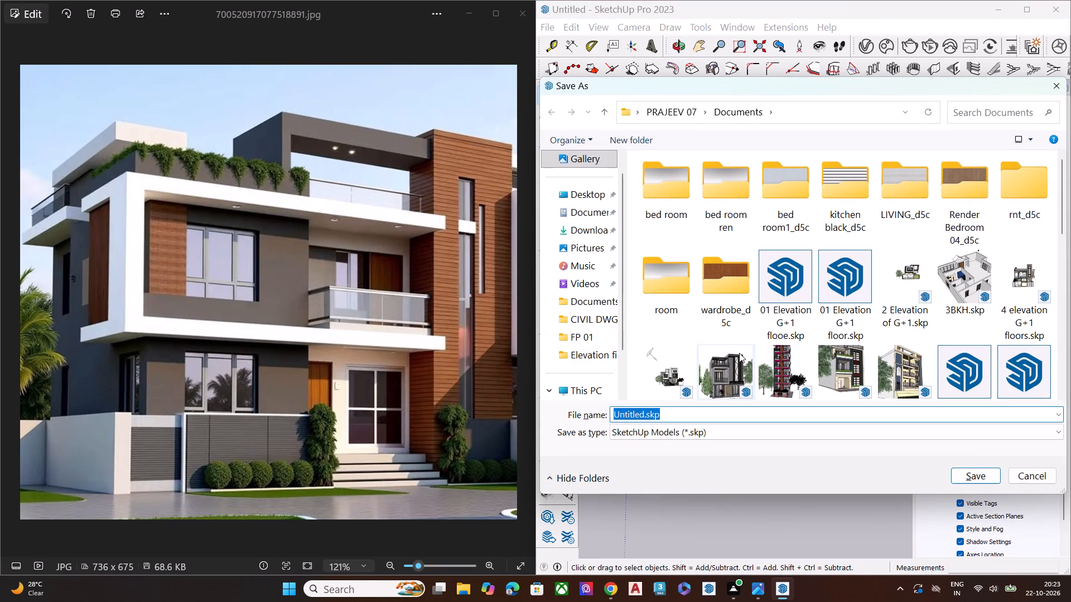
key("BackSpace")
key("BackSpace")
key("0")
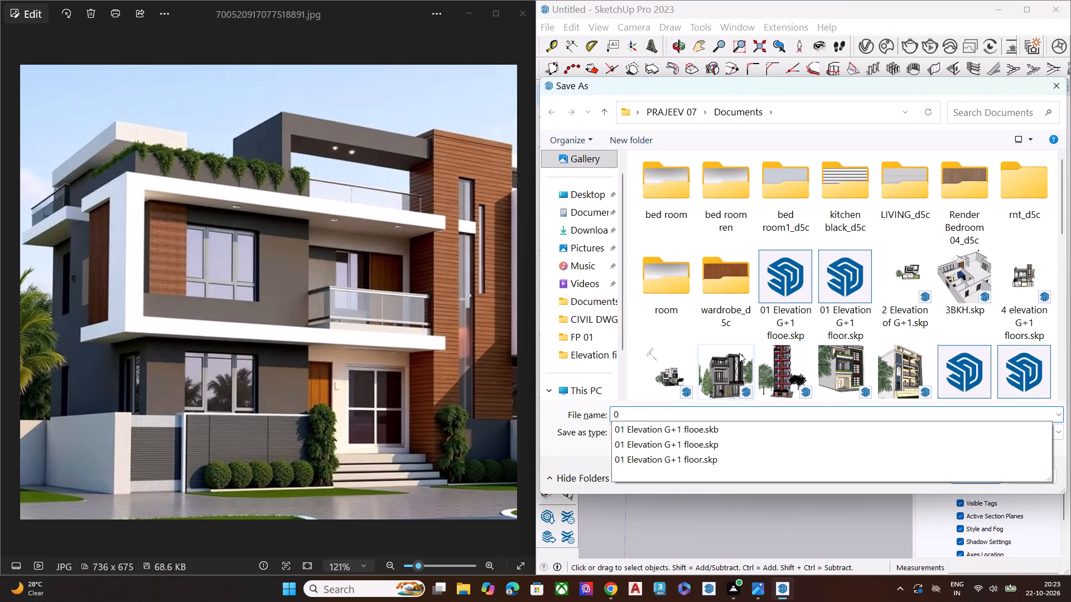
type("2")
key("space")
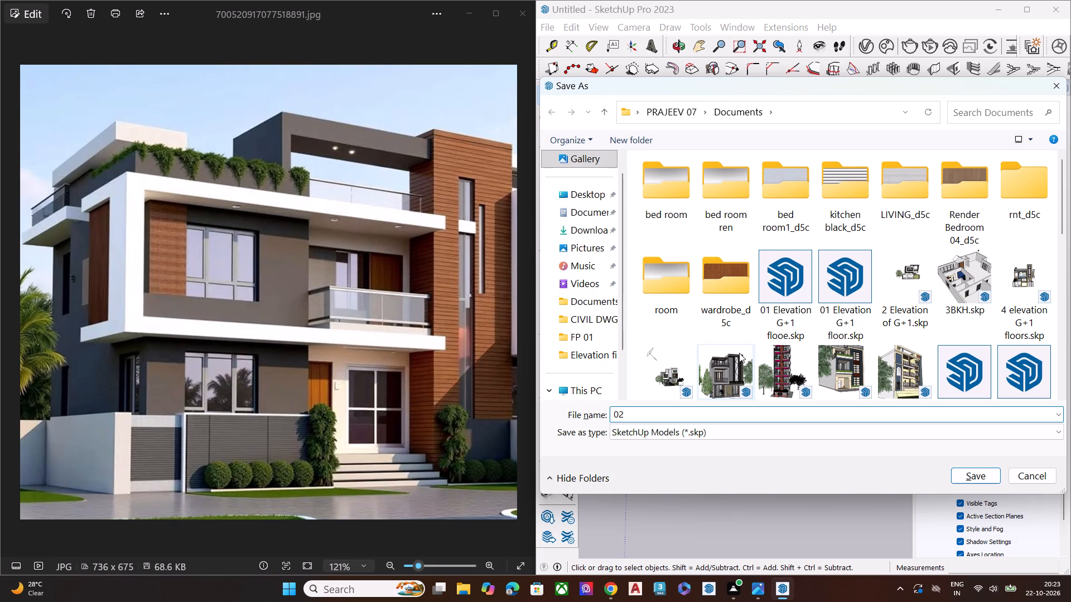
key("shift+e")
type("leb")
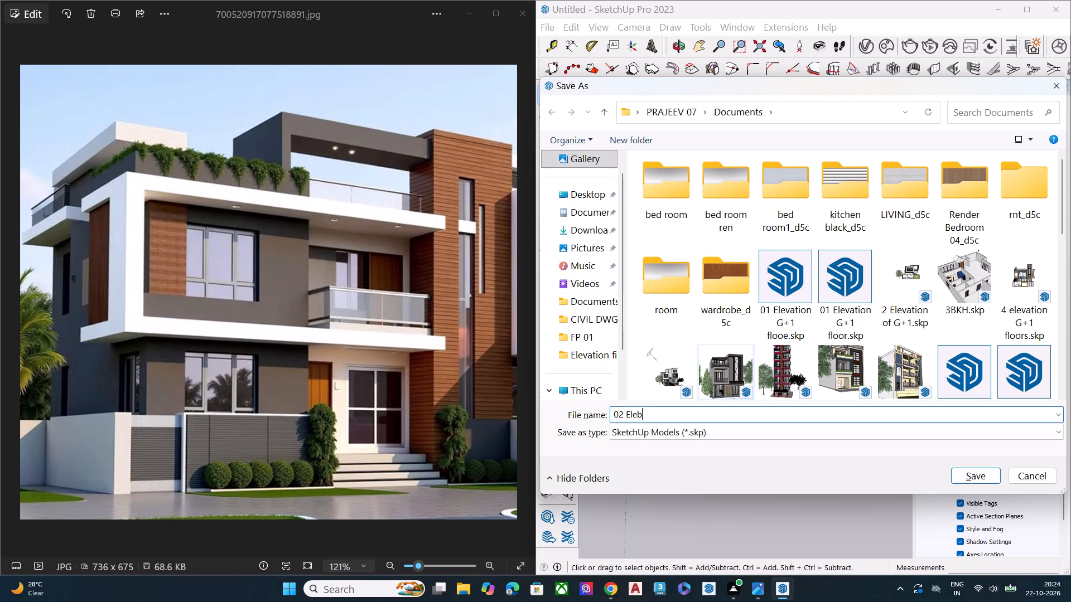
key("BackSpace")
key("BackSpace")
key("BackSpace")
type("VATION")
key("space")
key("shift+g")
key("BackSpace")
key("g")
key("equal")
key("BackSpace")
key("shift+plus")
type("21")
key("BackSpace")
key("BackSpace")
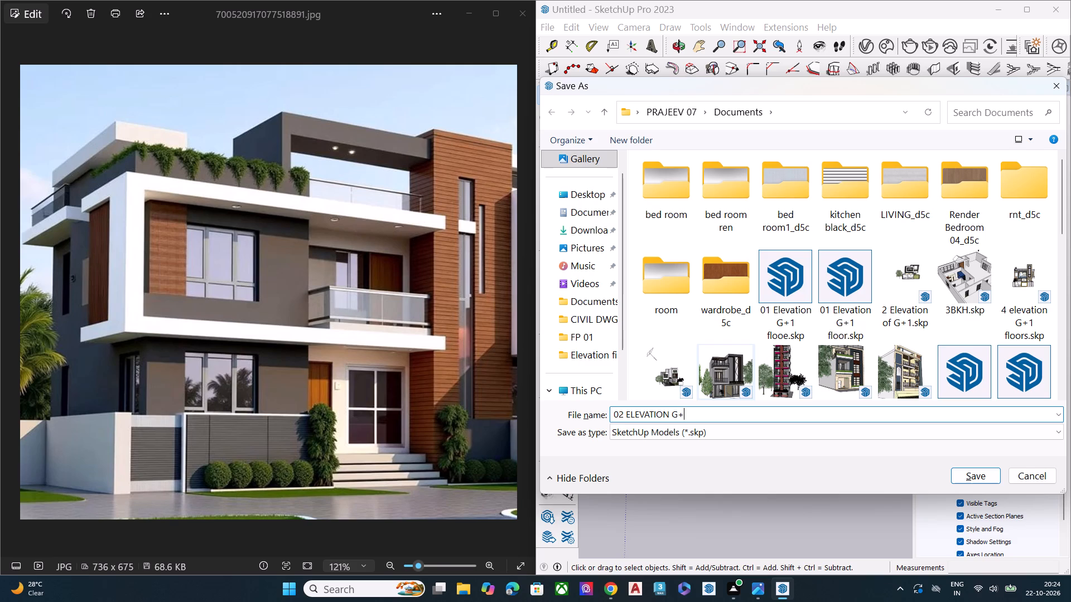
key("1")
key("space")
type("FLOOR")
key("Return")
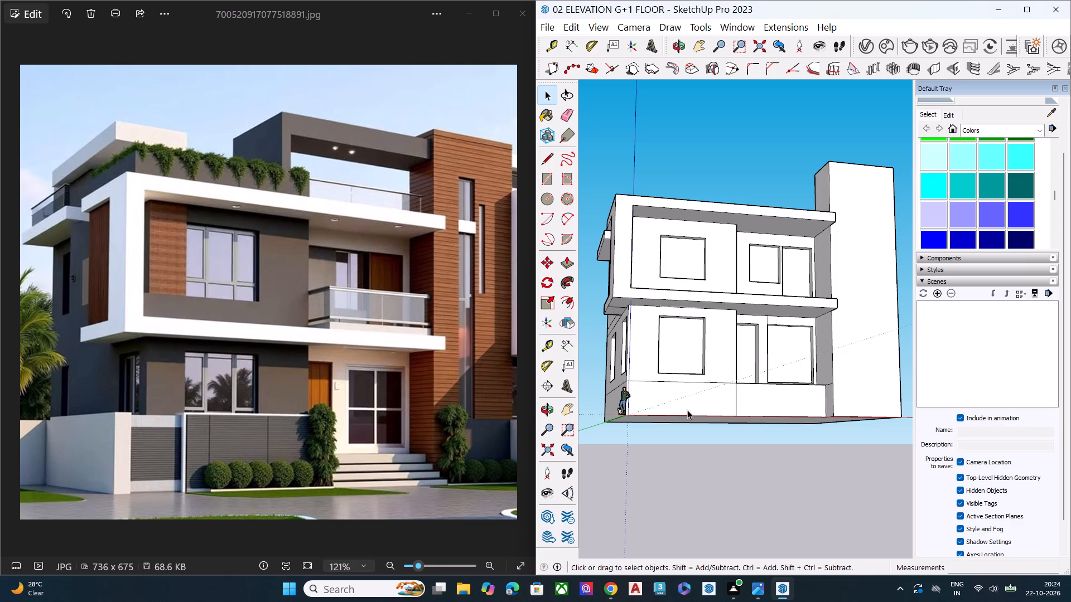
Examine the front elevation's window recesses, slab bands and blank tower face against the reference photo.
scroll(696, 433, "down", 6)
middle_click_drag(730, 455, 725, 517)
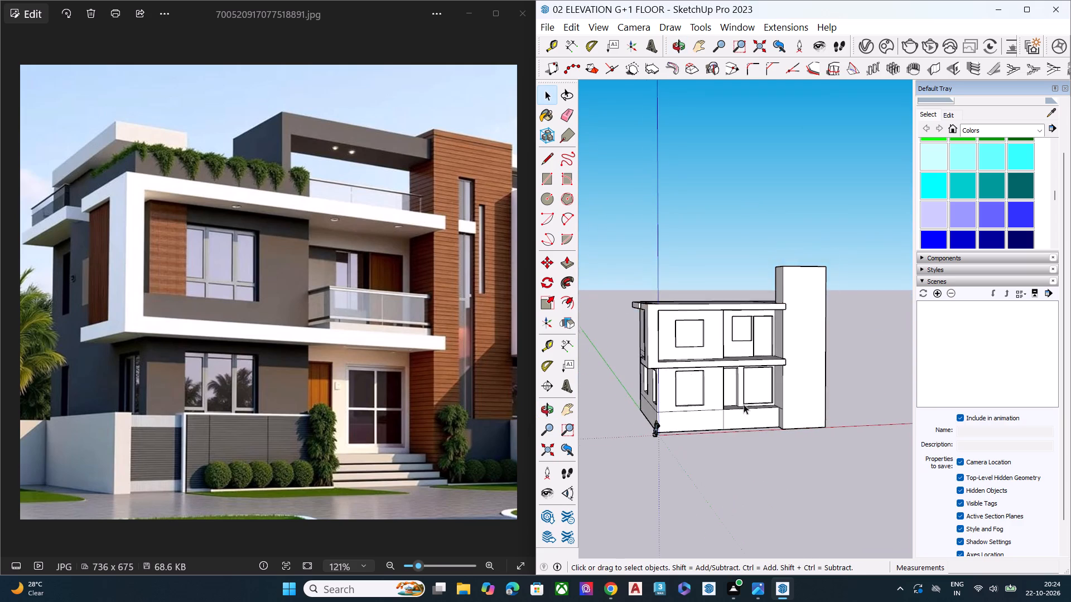
scroll(746, 380, "up", 9)
middle_click_drag(707, 373, 706, 352)
scroll(759, 371, "down", 5)
scroll(774, 387, "up", 1)
scroll(774, 387, "down", 1)
middle_click_drag(745, 400, 710, 404)
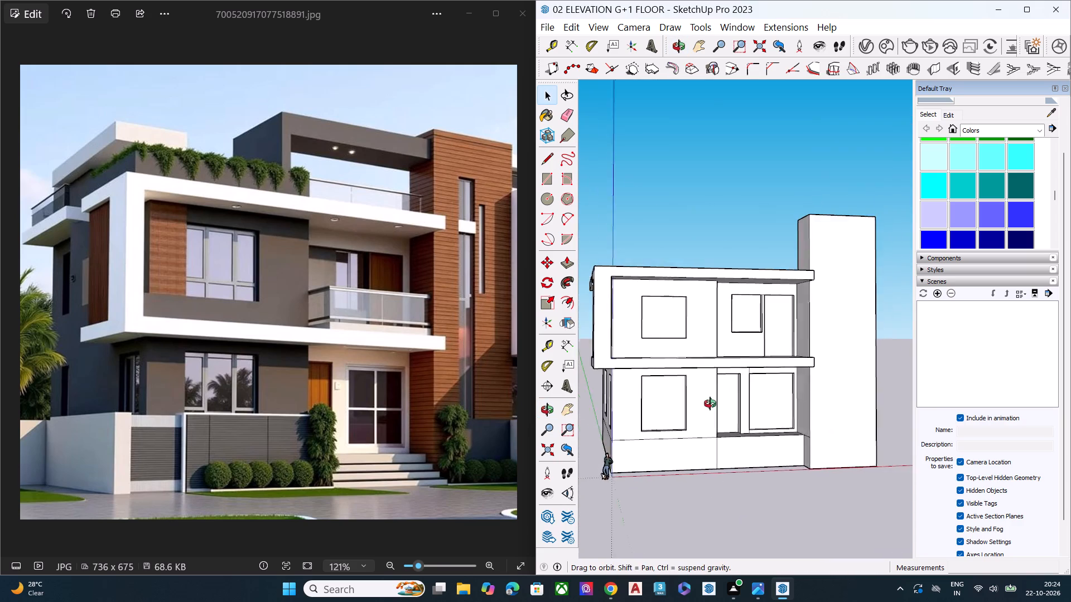
middle_click_drag(710, 404, 693, 404)
scroll(664, 350, "up", 6)
middle_click_drag(680, 315, 715, 299)
scroll(713, 300, "up", 3)
scroll(715, 299, "down", 1)
scroll(715, 299, "up", 3)
middle_click_drag(703, 308, 736, 312)
scroll(736, 312, "up", 2)
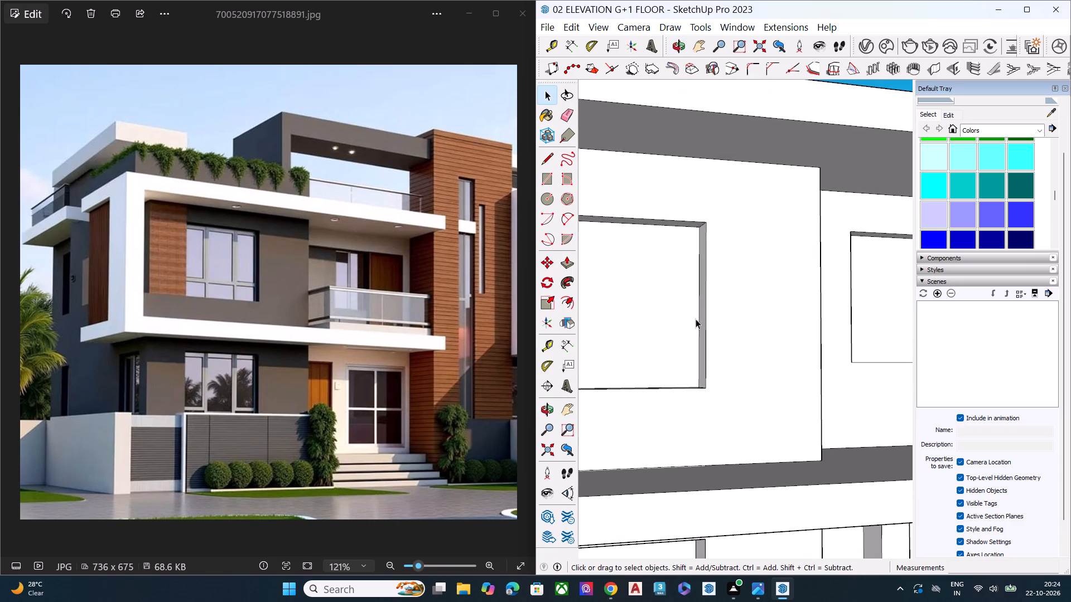
left_click(701, 315)
scroll(691, 330, "down", 6)
middle_click_drag(703, 371, 649, 290)
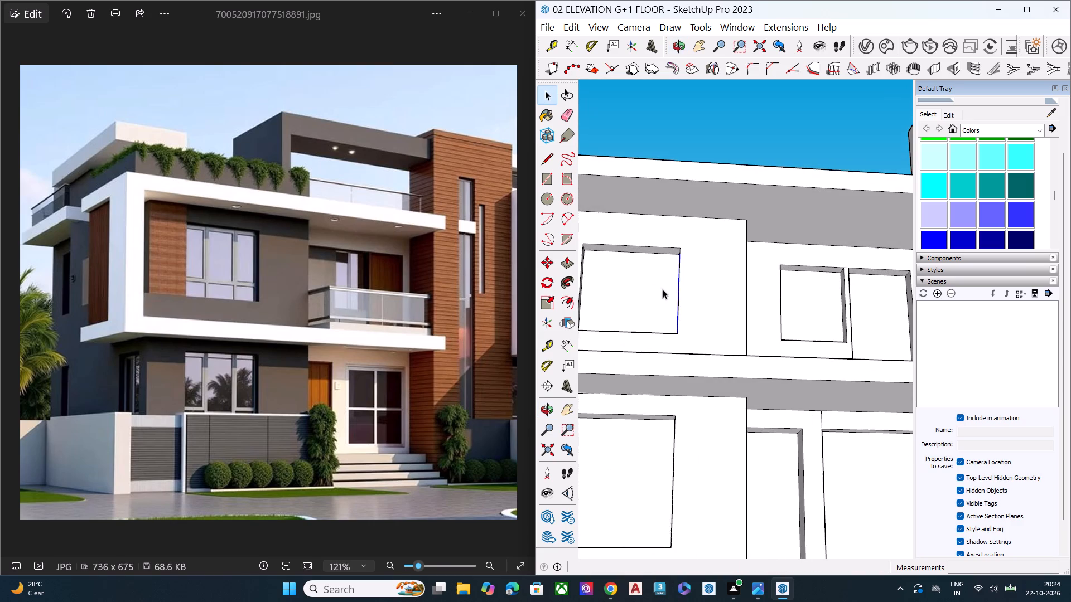
key("space")
scroll(710, 327, "down", 7)
left_click(711, 196)
middle_click_drag(752, 337, 754, 446)
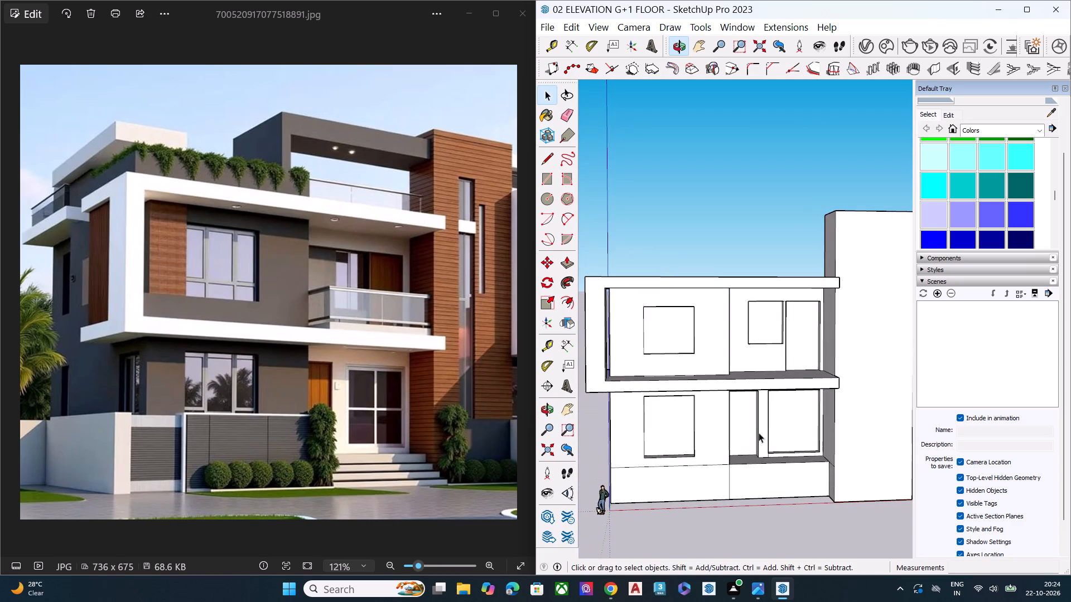
middle_click_drag(761, 431, 786, 423)
scroll(894, 297, "up", 6)
scroll(614, 389, "down", 6)
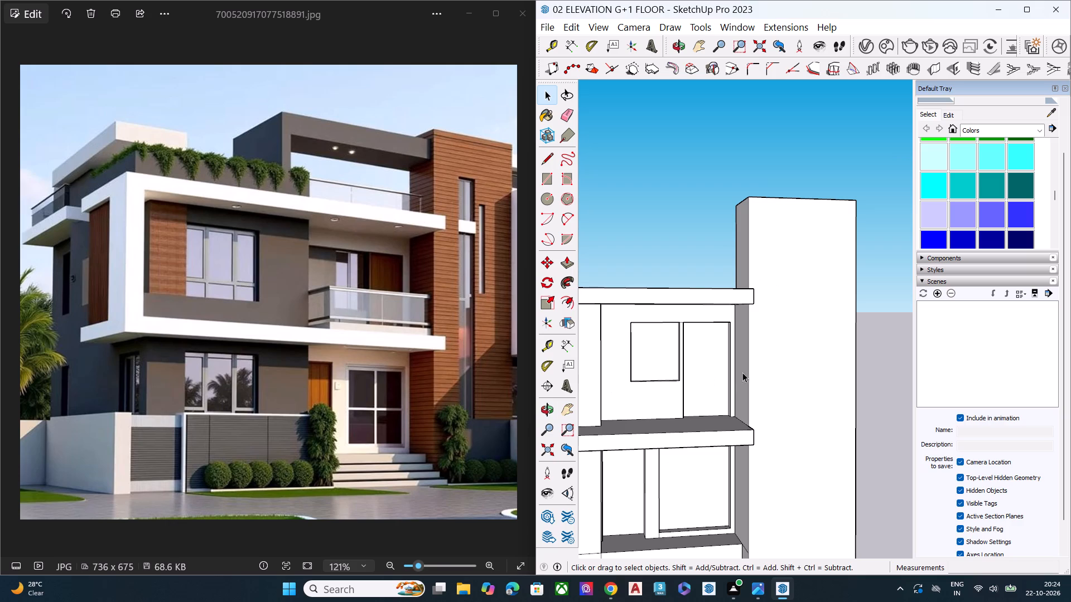
middle_click_drag(775, 359, 735, 349)
key("r")
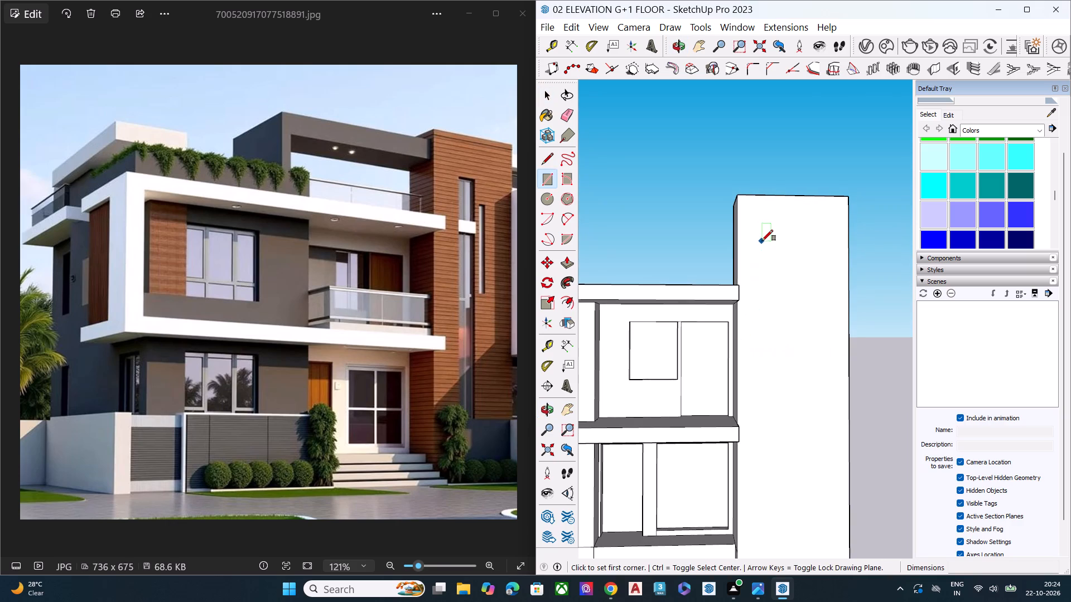
key("space")
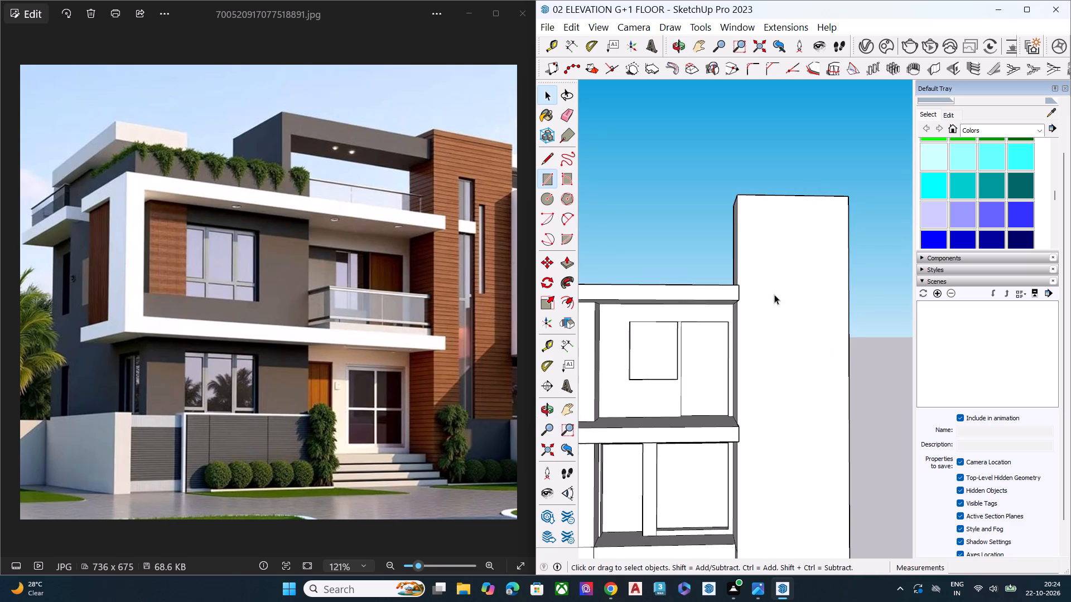
Examine the flat roof slab, its side projections and the tower top from several angles against the reference photo.
scroll(794, 318, "down", 3)
scroll(800, 326, "up", 1)
scroll(800, 327, "down", 3)
middle_click_drag(767, 339, 967, 508)
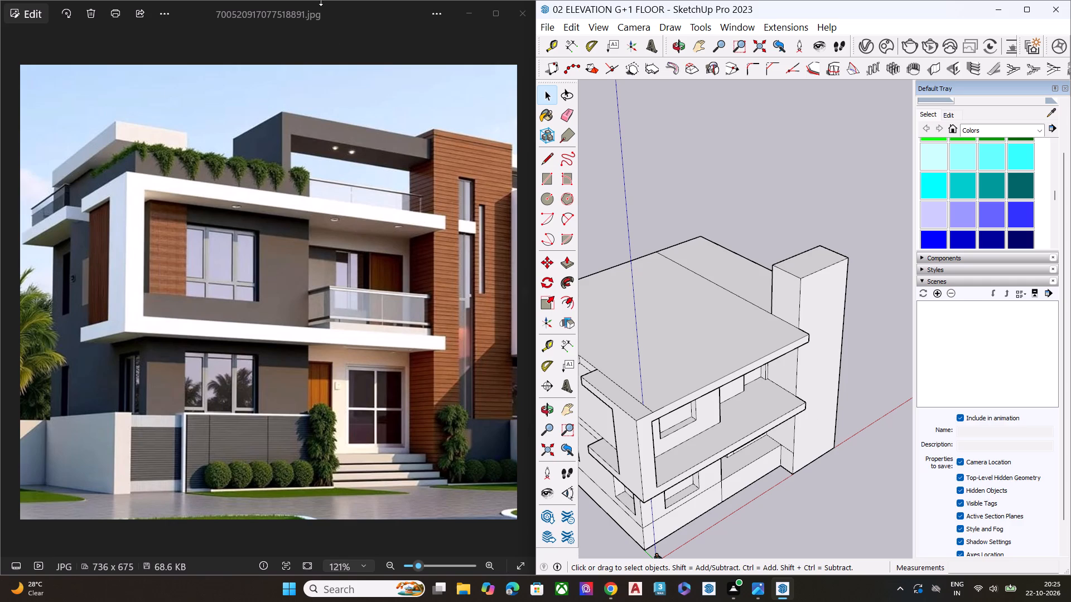
scroll(721, 382, "down", 4)
middle_click_drag(727, 419, 706, 294)
scroll(721, 293, "up", 6)
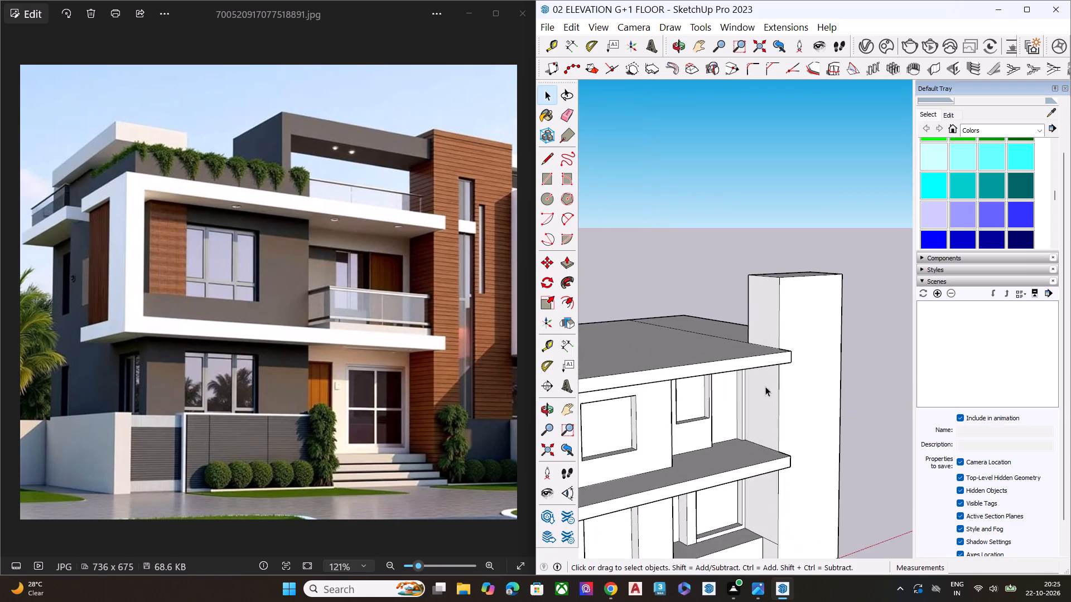
middle_click_drag(755, 392, 538, 349)
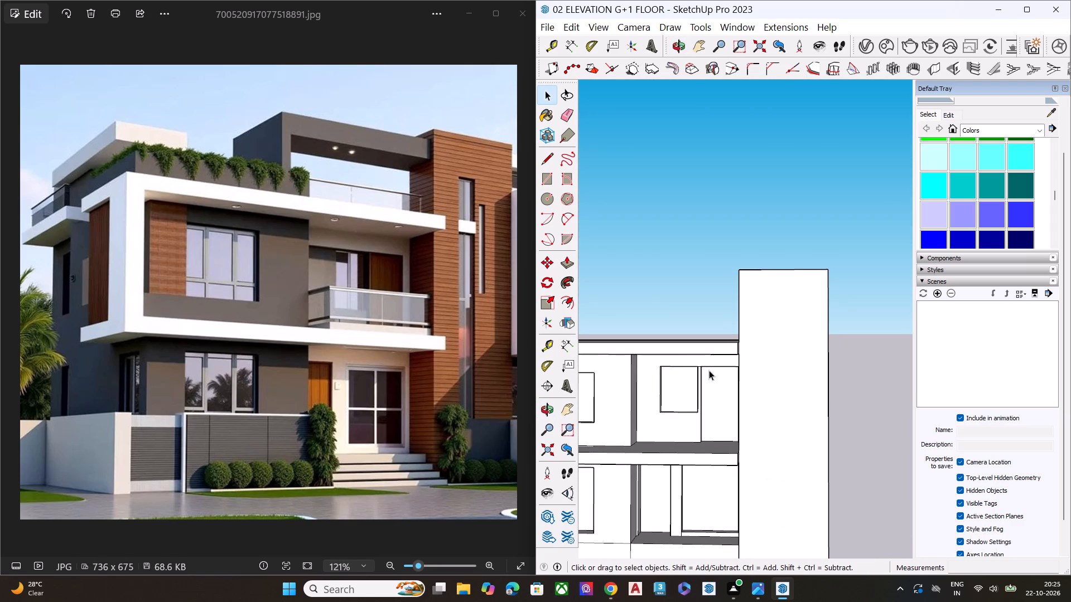
middle_click_drag(710, 371, 1045, 411)
middle_click_drag(744, 401, 783, 532)
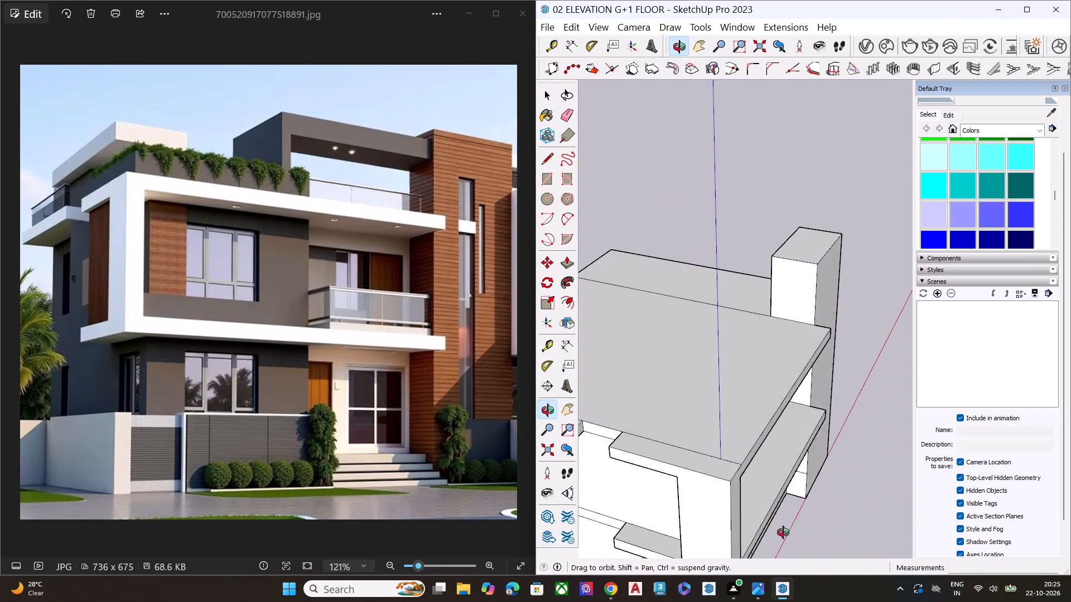
middle_click_drag(783, 532, 785, 539)
scroll(680, 425, "up", 5)
scroll(708, 430, "down", 2)
scroll(718, 435, "up", 2)
scroll(720, 435, "down", 7)
middle_click_drag(629, 446, 688, 422)
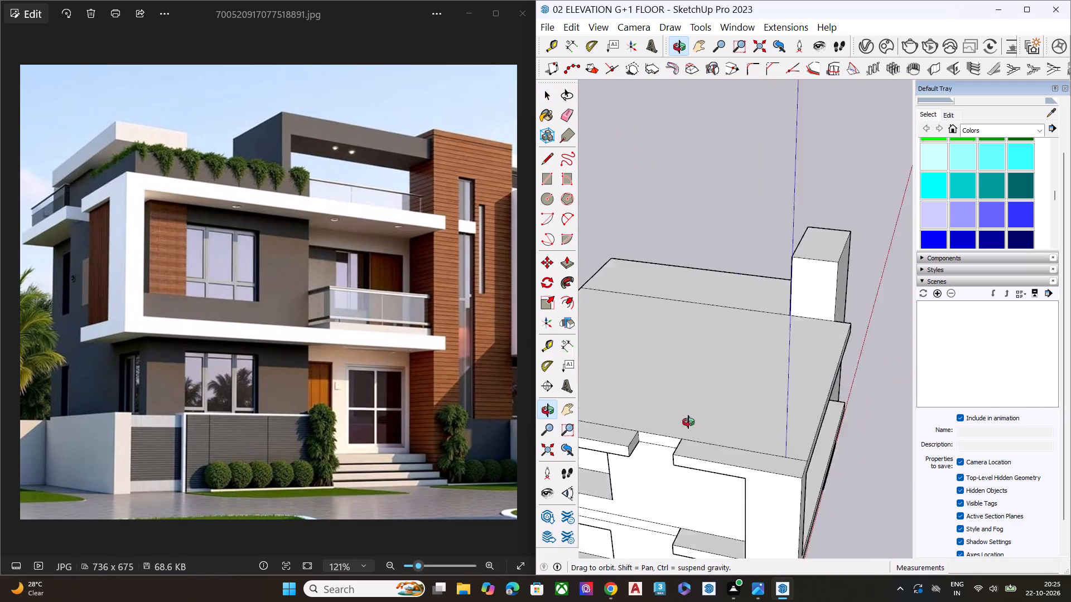
middle_click_drag(688, 422, 916, 294)
middle_click_drag(697, 367, 759, 441)
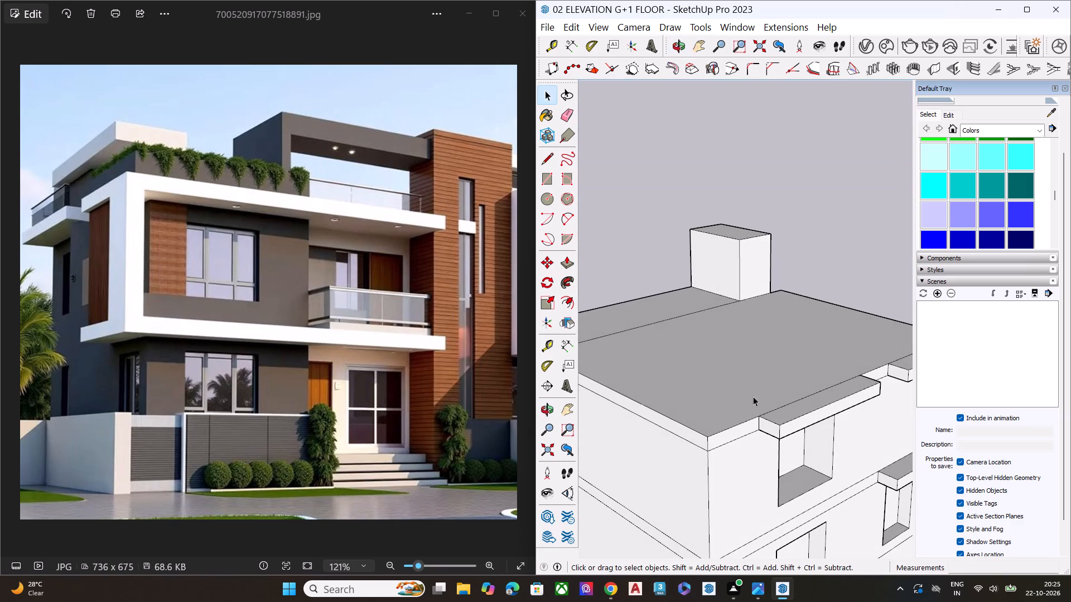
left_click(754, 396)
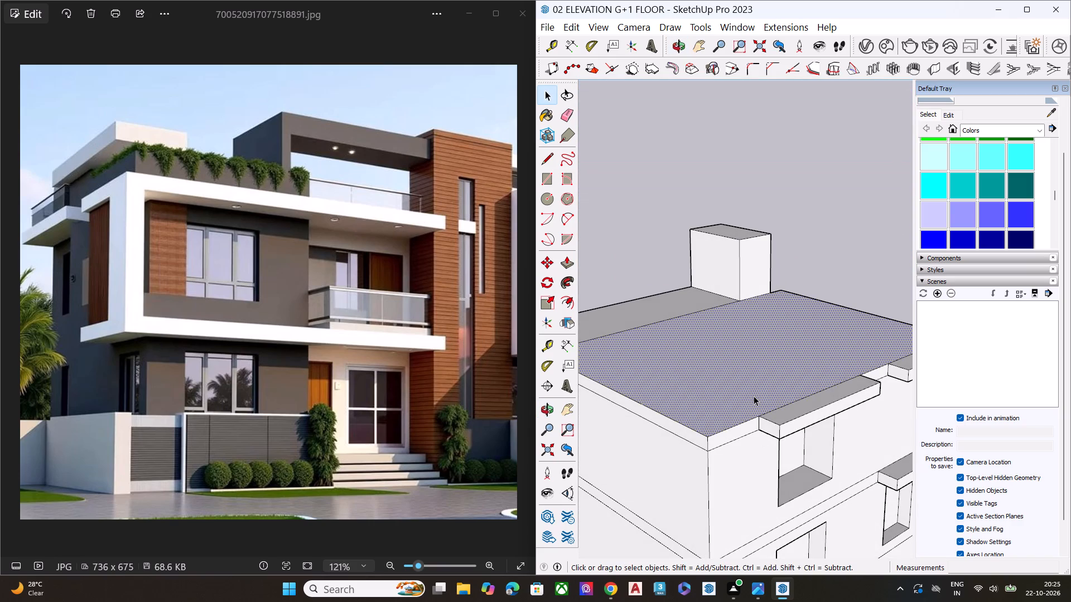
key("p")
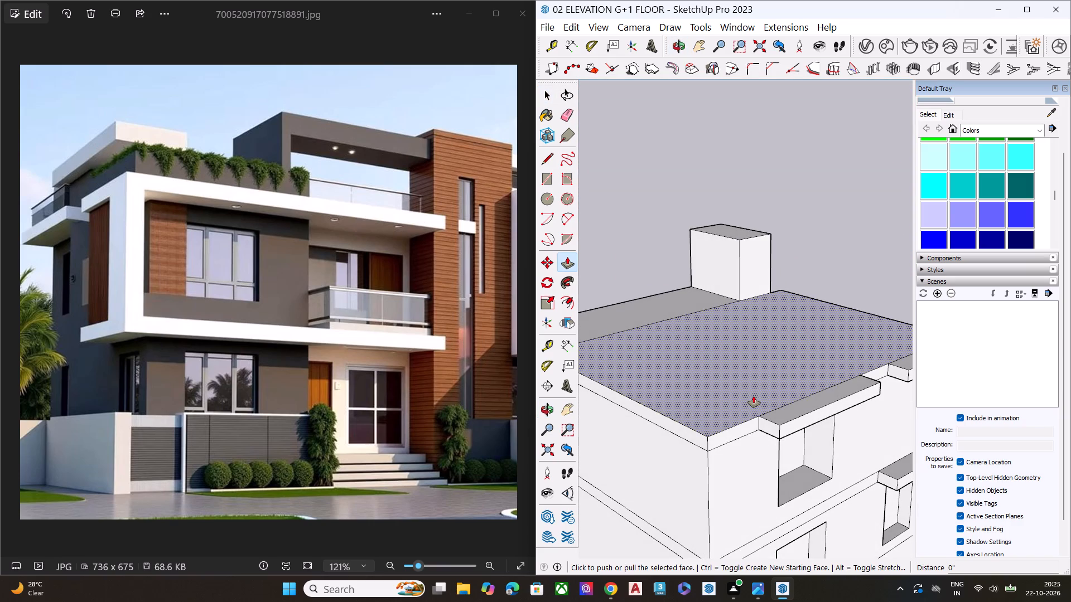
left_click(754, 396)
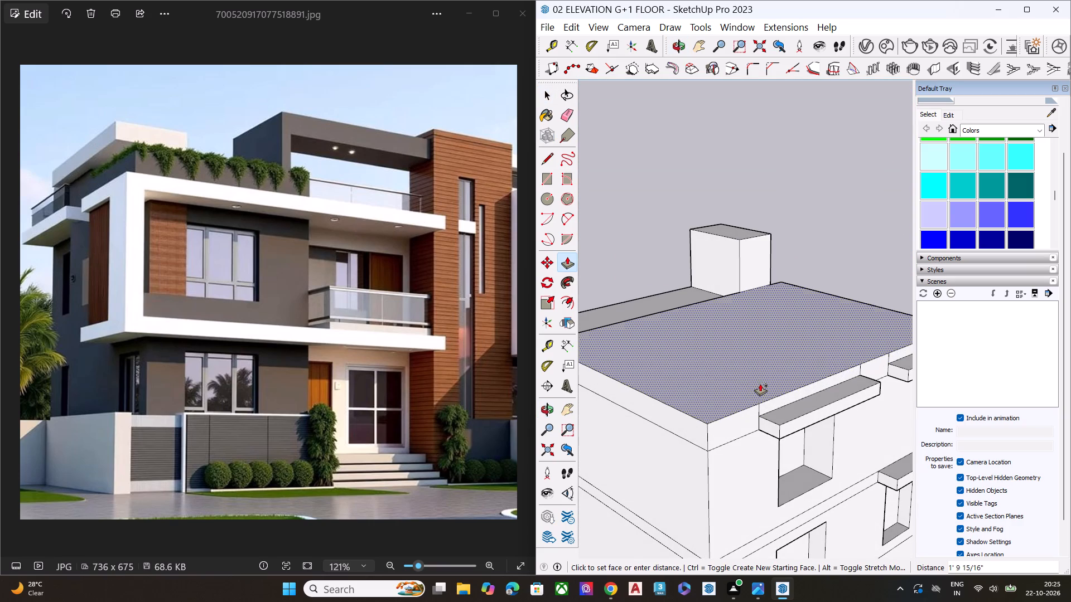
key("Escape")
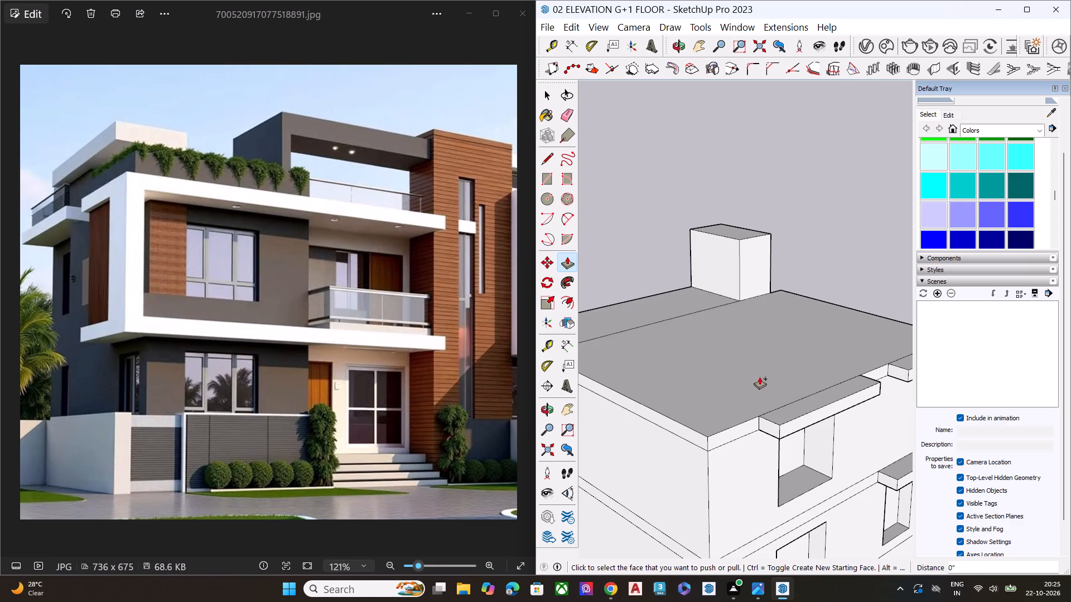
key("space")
Examine the overall massing from the side, above and the front corner, comparing the roof with the reference photo.
scroll(721, 428, "down", 5)
middle_click_drag(727, 434, 727, 391)
scroll(763, 358, "down", 1)
left_click(834, 311)
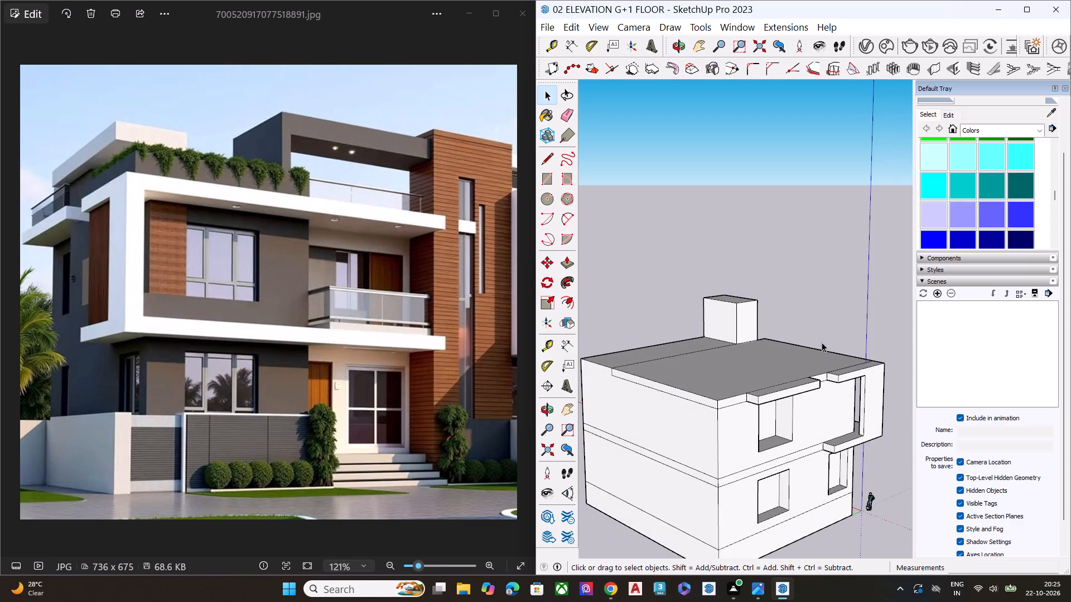
middle_click_drag(810, 370, 570, 488)
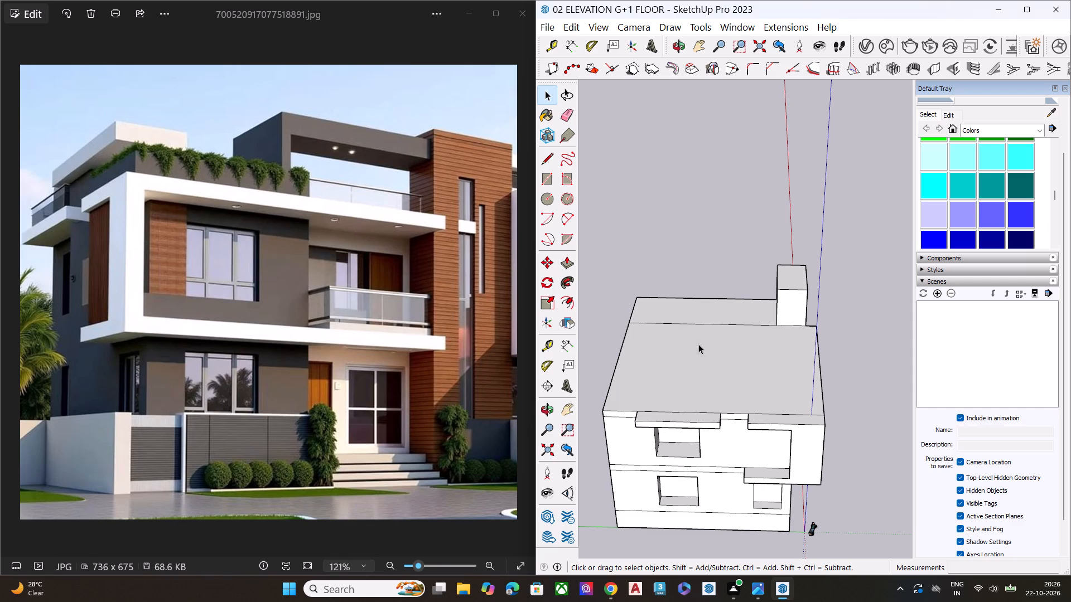
scroll(745, 373, "down", 4)
middle_click_drag(765, 425, 646, 316)
middle_click_drag(740, 428, 678, 360)
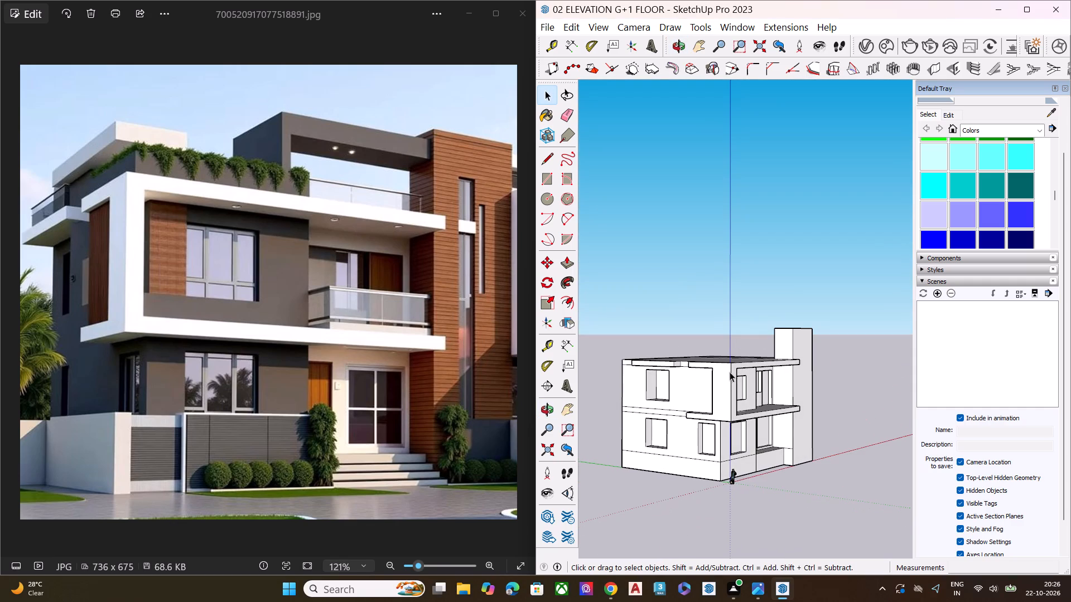
middle_click_drag(729, 397, 764, 559)
scroll(763, 360, "up", 3)
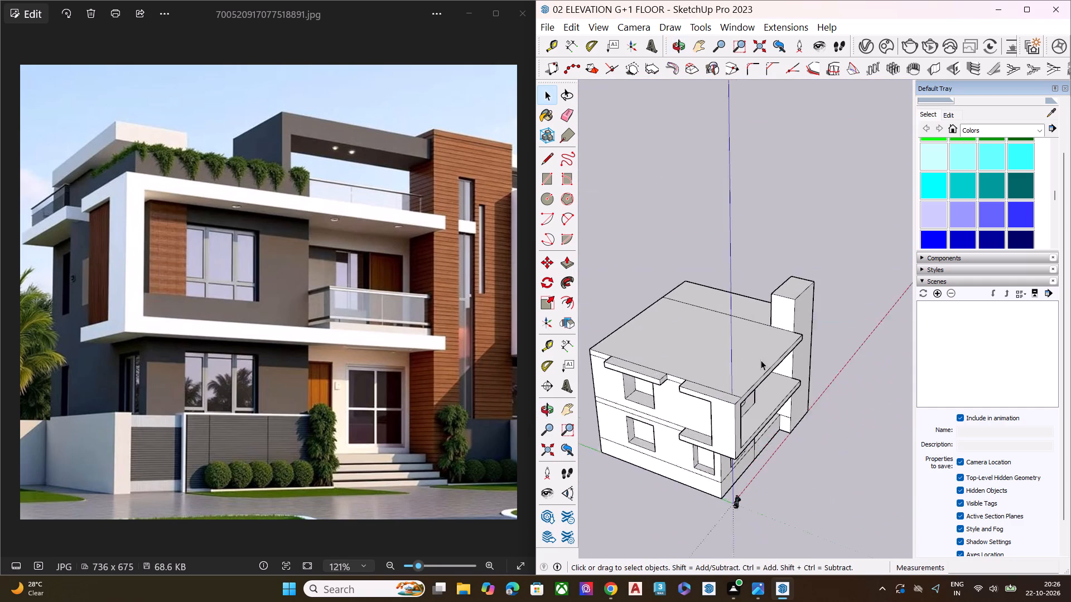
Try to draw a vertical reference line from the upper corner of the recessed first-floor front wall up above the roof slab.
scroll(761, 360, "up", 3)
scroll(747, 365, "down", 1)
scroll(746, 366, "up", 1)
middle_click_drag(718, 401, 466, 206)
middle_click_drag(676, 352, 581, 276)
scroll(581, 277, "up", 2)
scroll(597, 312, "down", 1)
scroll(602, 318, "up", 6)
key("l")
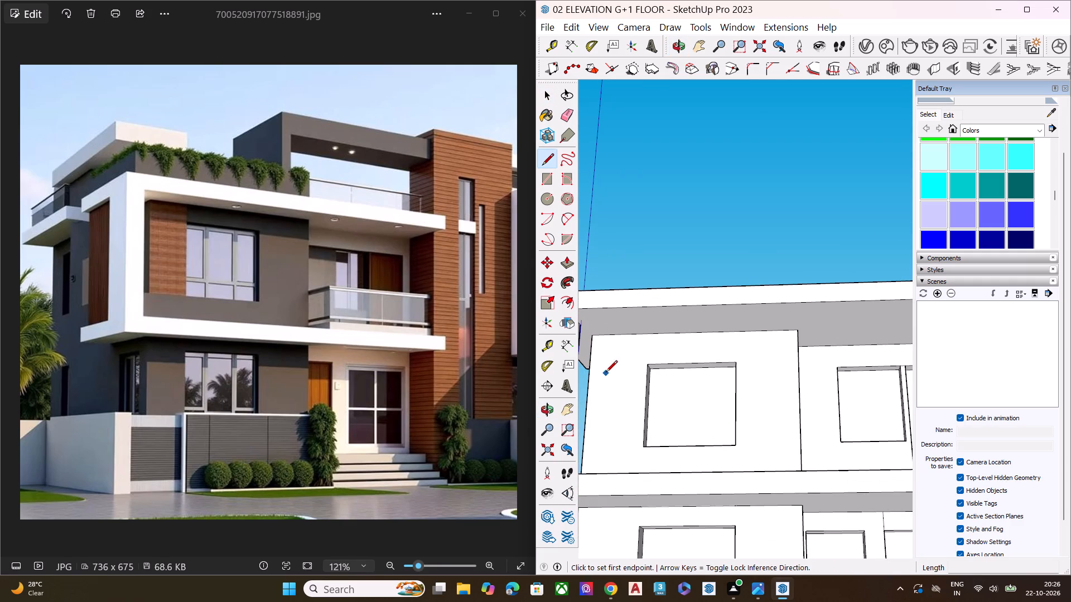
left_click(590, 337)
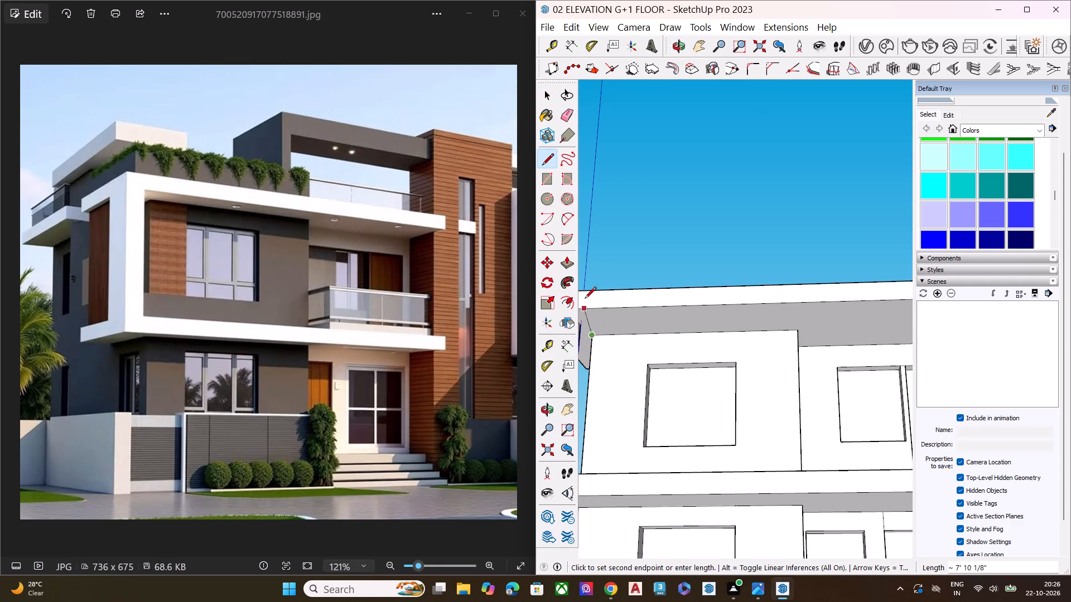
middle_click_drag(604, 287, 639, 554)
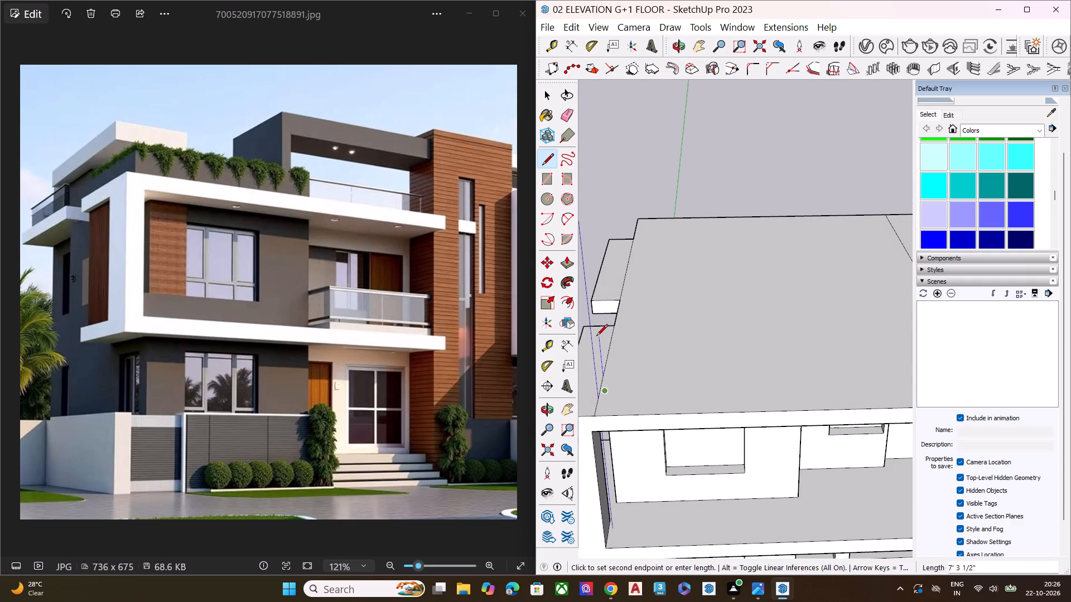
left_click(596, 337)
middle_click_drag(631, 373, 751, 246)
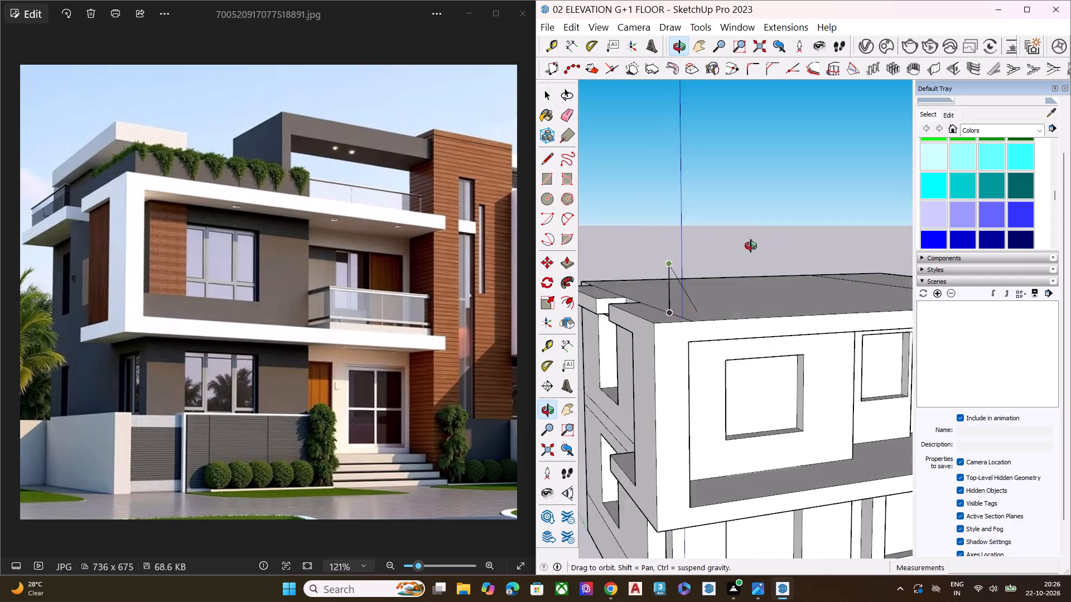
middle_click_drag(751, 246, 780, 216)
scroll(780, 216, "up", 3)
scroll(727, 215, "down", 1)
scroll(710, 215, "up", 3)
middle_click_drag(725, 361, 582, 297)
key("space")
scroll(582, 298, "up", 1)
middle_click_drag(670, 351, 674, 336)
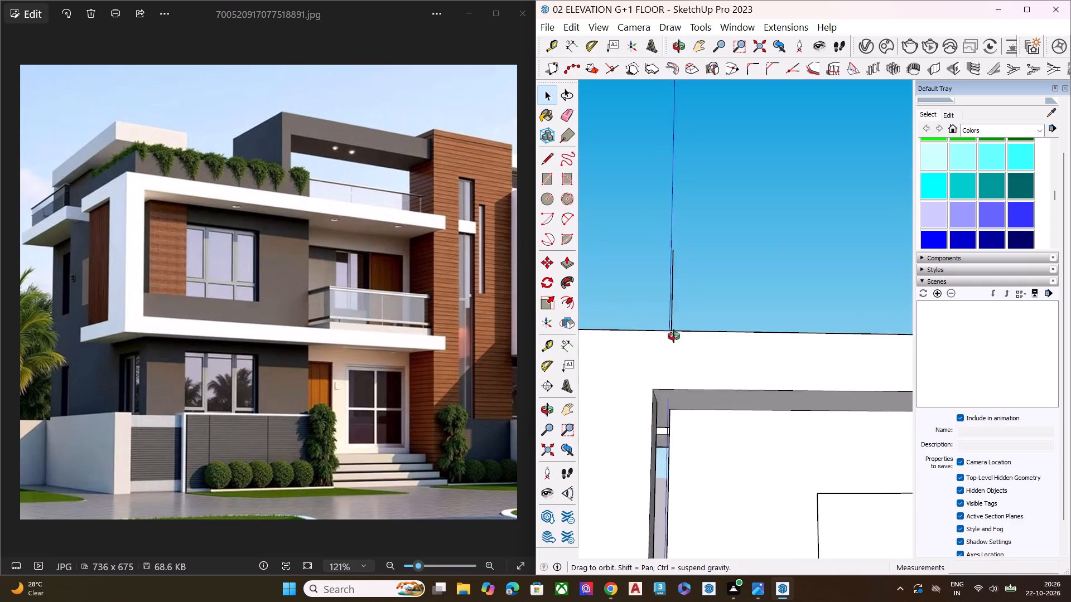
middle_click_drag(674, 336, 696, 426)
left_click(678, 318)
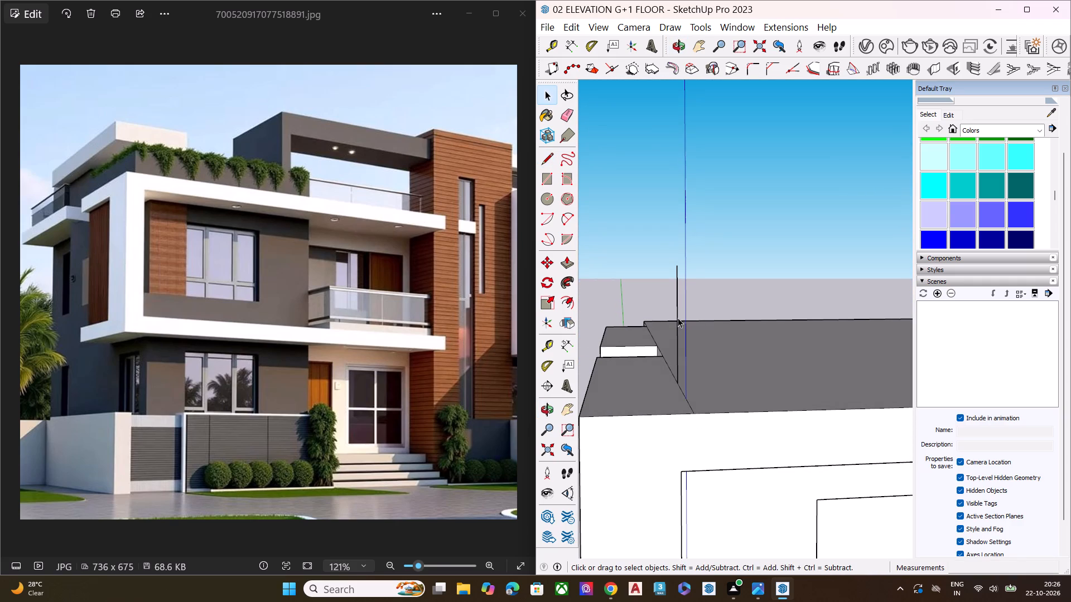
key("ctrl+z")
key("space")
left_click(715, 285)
Examine the front facade, roof slab and tower from the front, above and below against the reference photo.
scroll(696, 305, "down", 3)
scroll(689, 318, "up", 1)
scroll(689, 318, "down", 5)
middle_click_drag(693, 363, 719, 332)
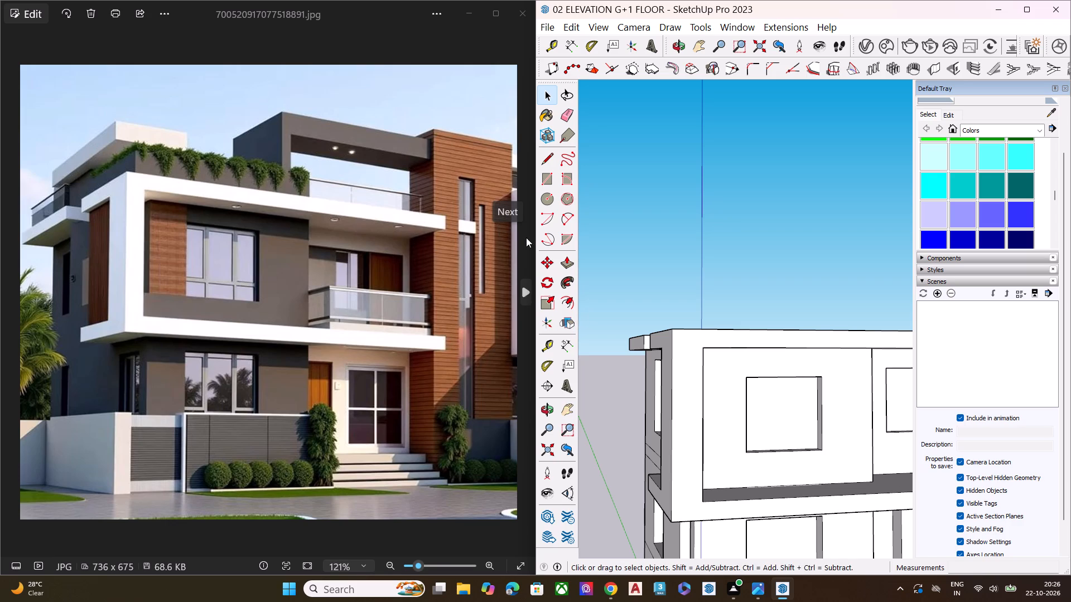
scroll(612, 195, "down", 7)
middle_click_drag(747, 373, 642, 361)
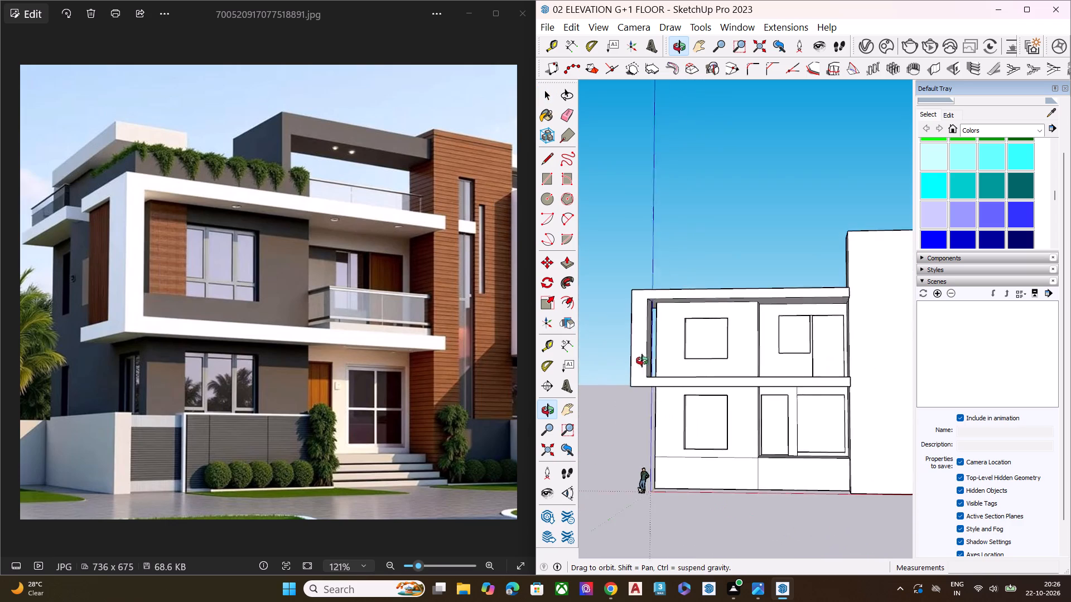
middle_click_drag(642, 361, 673, 503)
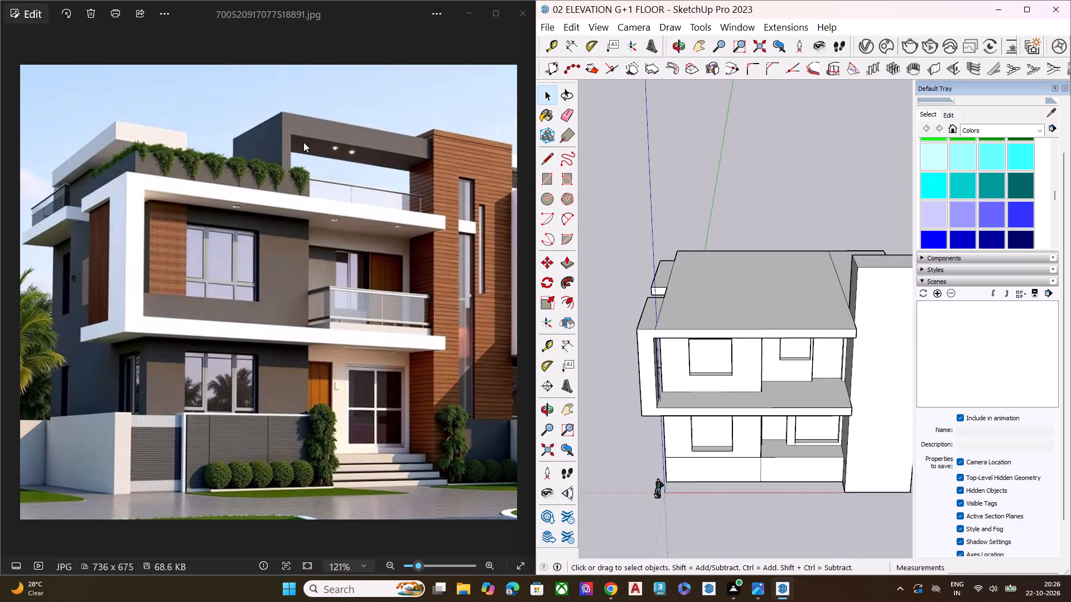
scroll(547, 176, "down", 6)
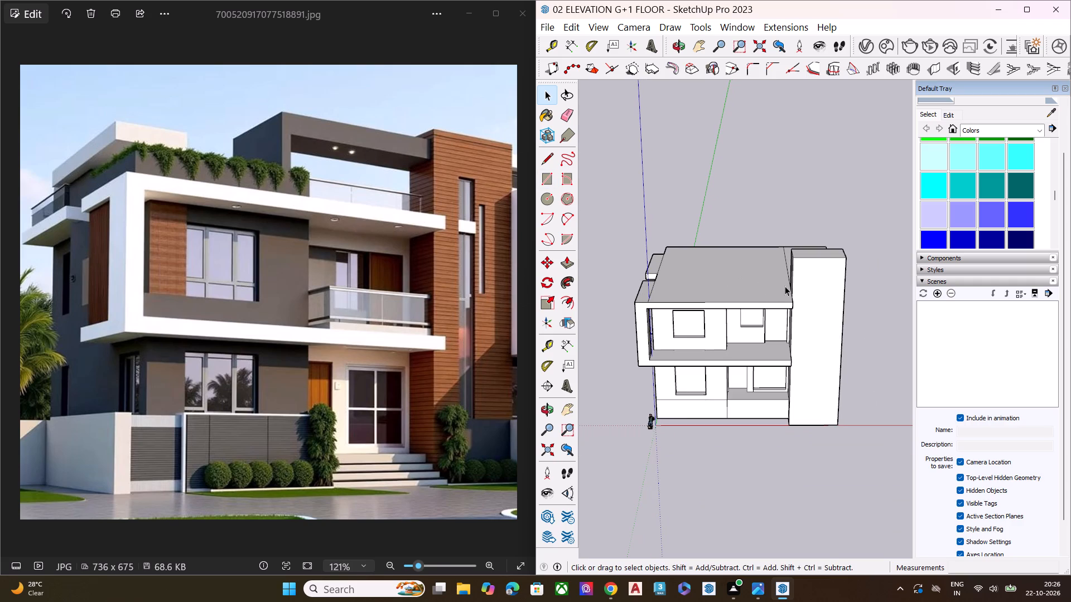
scroll(829, 289, "down", 6)
middle_click_drag(846, 329, 850, 252)
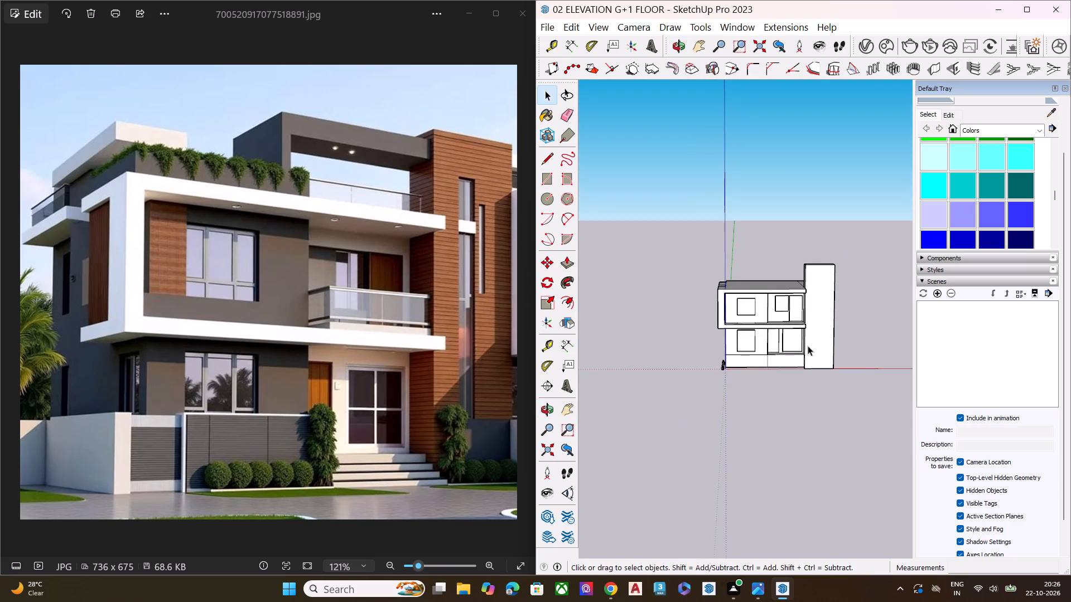
scroll(808, 346, "up", 1)
middle_click_drag(803, 341, 807, 320)
left_click_drag(770, 337, 814, 329, "ctrl")
middle_click_drag(774, 339, 867, 417, "ctrl")
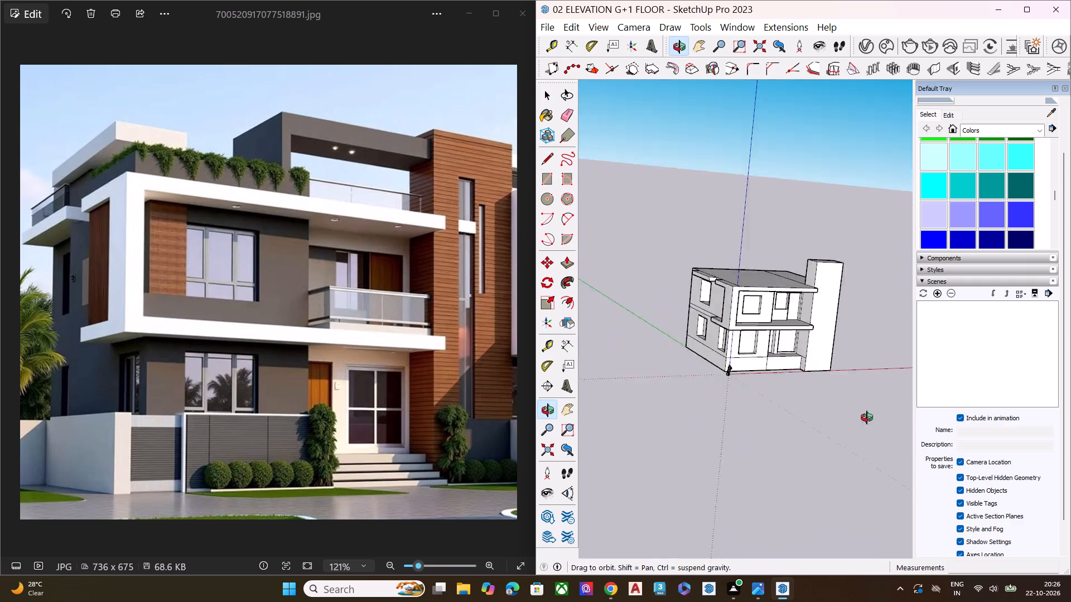
middle_click_drag(867, 417, 818, 194, "ctrl")
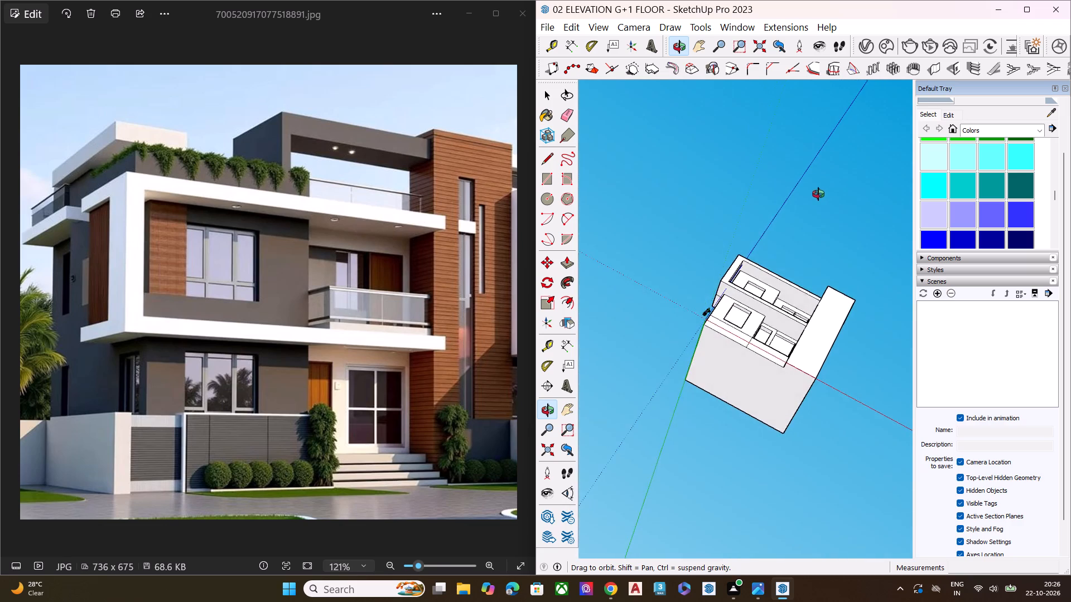
middle_click_drag(818, 194, 673, 318, "ctrl")
middle_click_drag(758, 390, 862, 390)
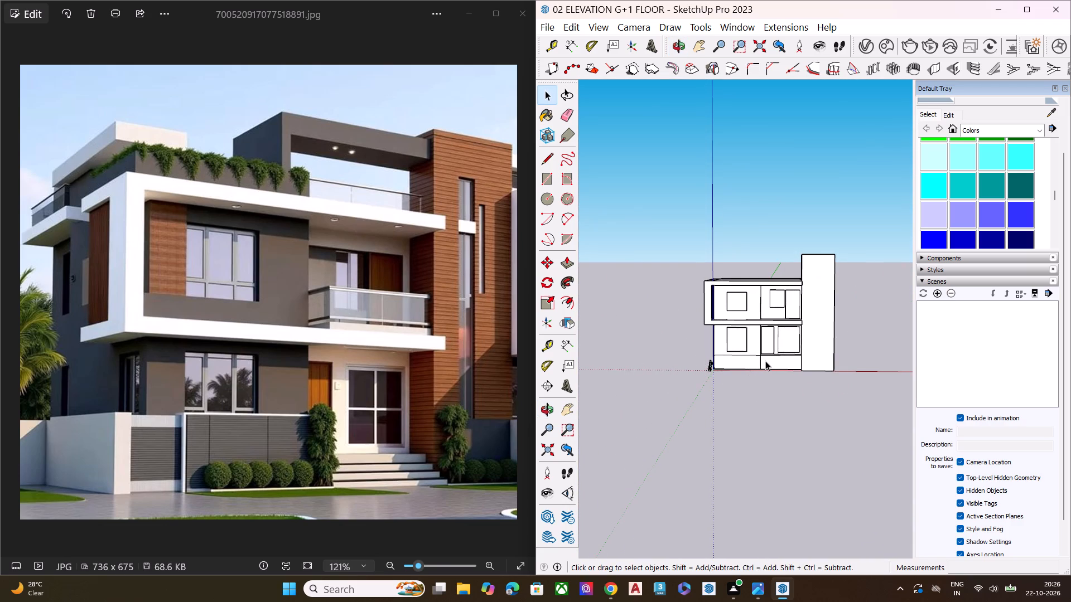
scroll(776, 332, "up", 7)
middle_click_drag(772, 332, 823, 222)
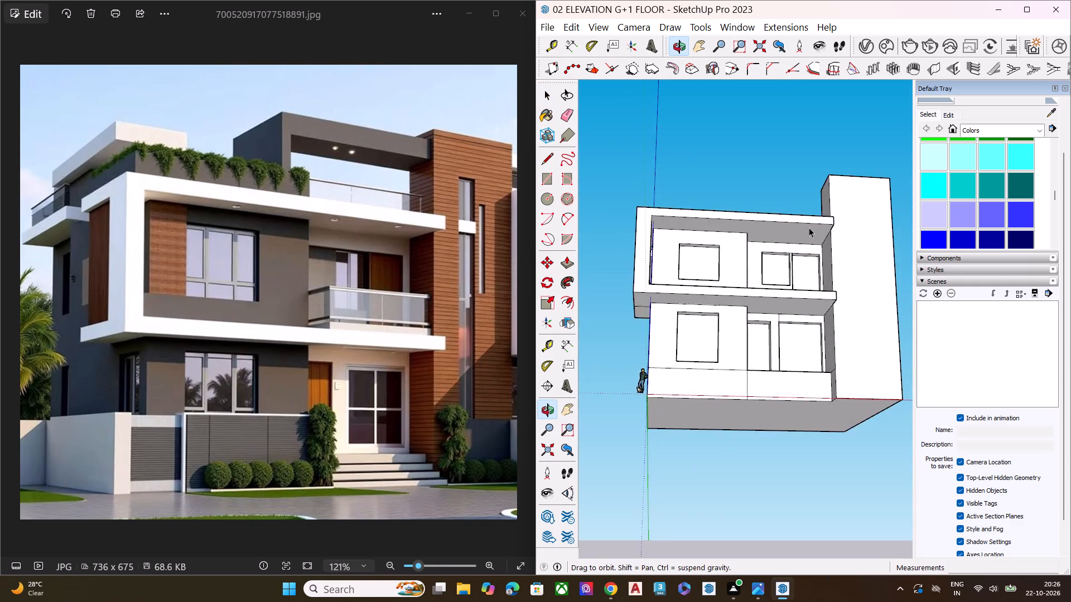
scroll(775, 233, "up", 9)
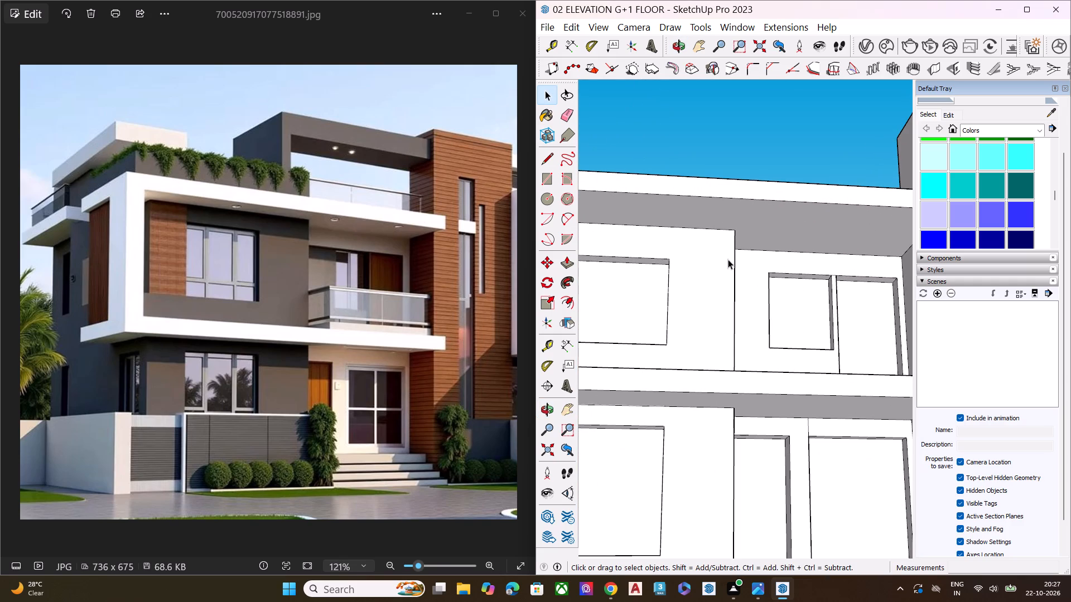
middle_click_drag(718, 268, 891, 385)
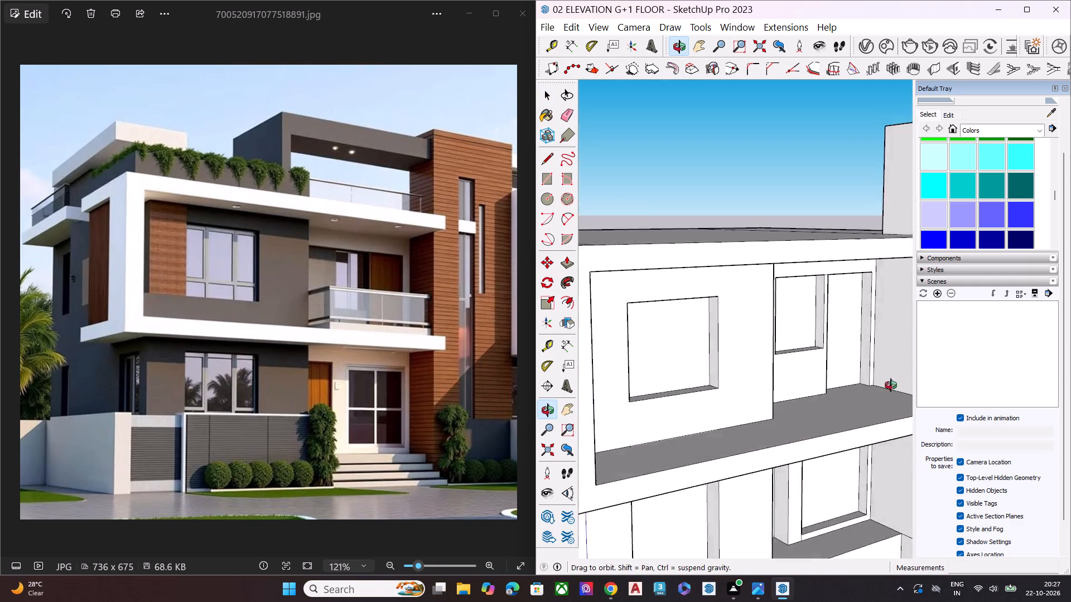
middle_click_drag(891, 385, 998, 530)
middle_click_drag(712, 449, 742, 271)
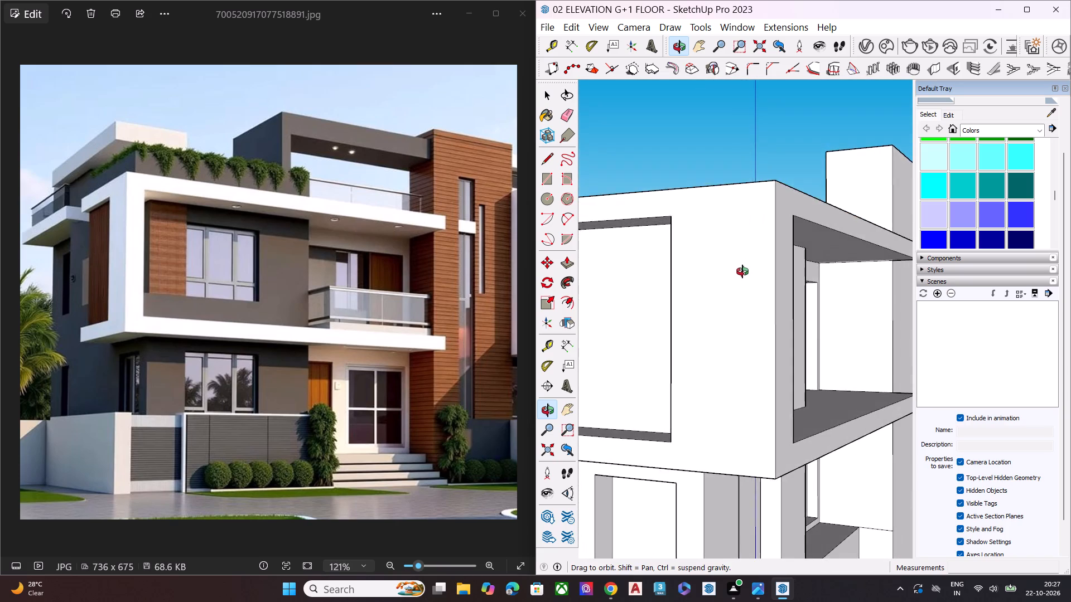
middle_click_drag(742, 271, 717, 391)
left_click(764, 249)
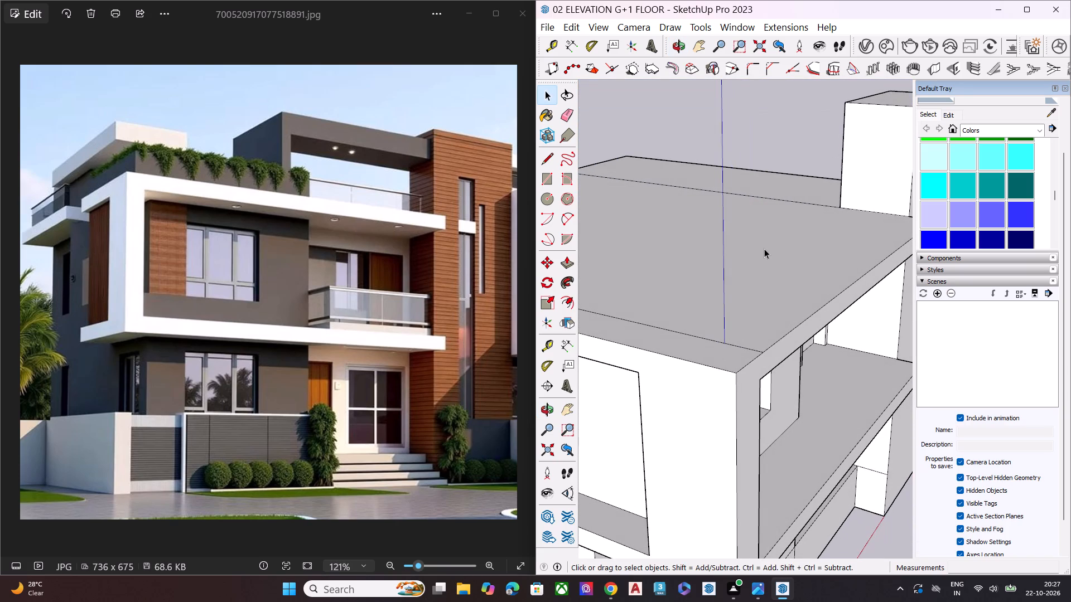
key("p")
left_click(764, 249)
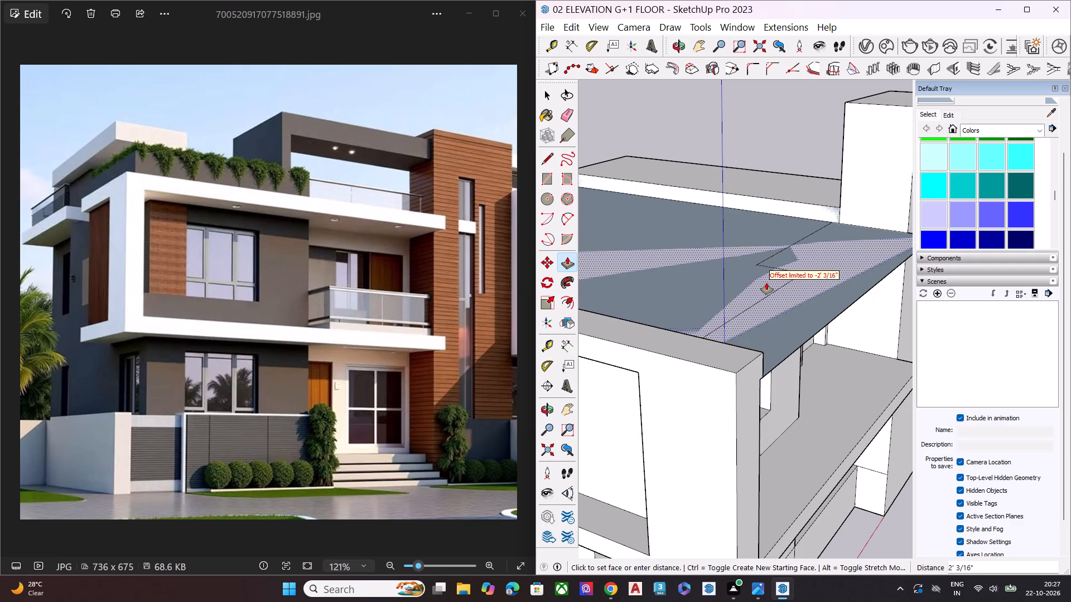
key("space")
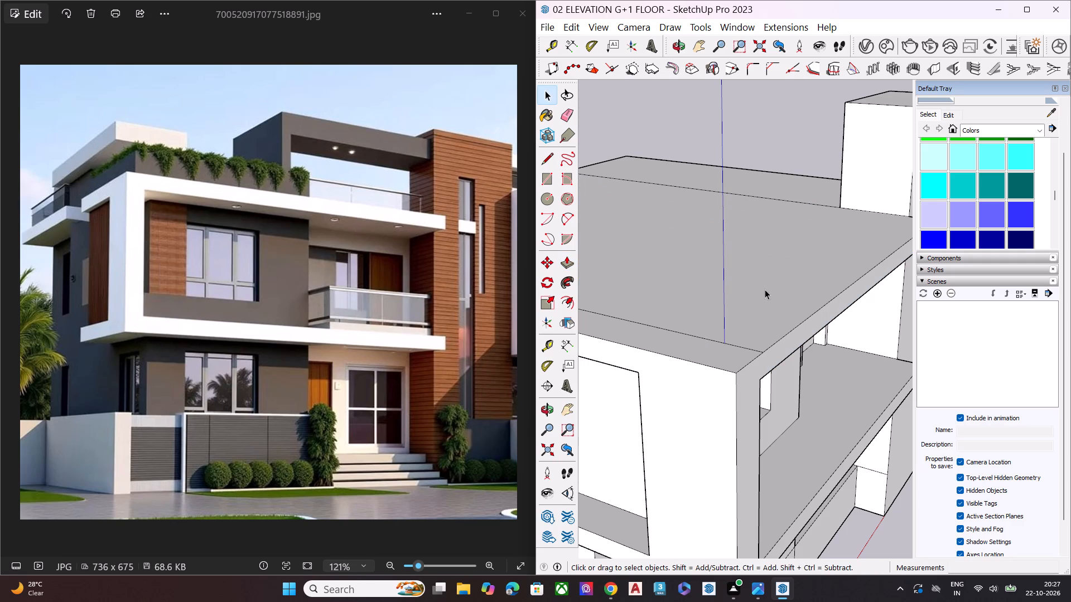
Examine the underside of the front roof overhang and the flat roof's layout beside the tower.
middle_click_drag(780, 320, 617, 111)
scroll(693, 200, "up", 3)
scroll(723, 221, "down", 1)
scroll(725, 222, "up", 3)
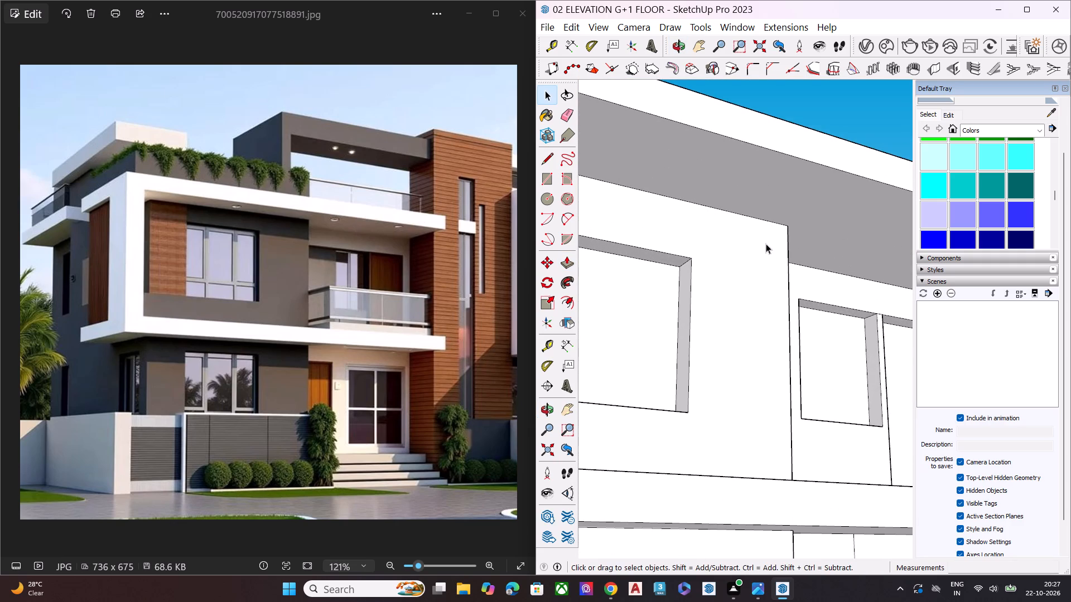
scroll(737, 195, "down", 6)
scroll(708, 240, "down", 9)
middle_click_drag(766, 237, 775, 493)
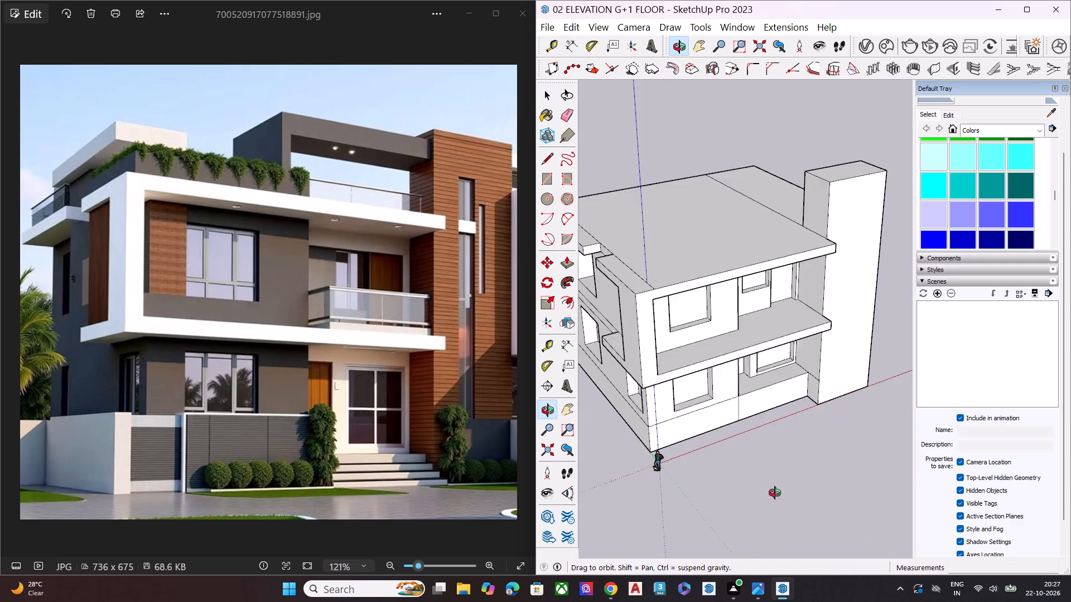
middle_click_drag(775, 493, 775, 498)
scroll(725, 215, "down", 4)
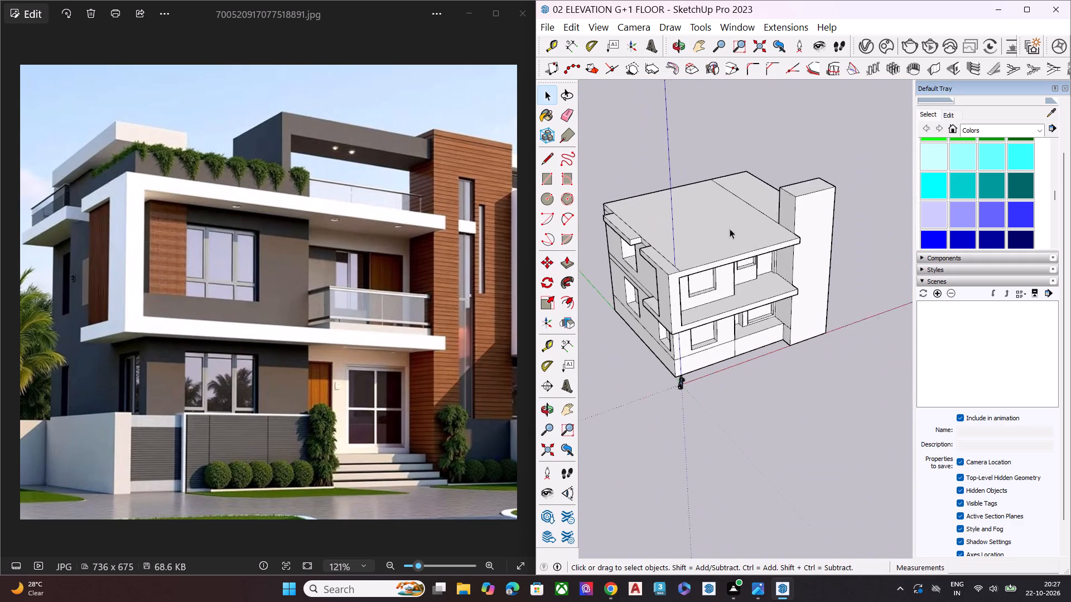
scroll(730, 229, "down", 1)
middle_click_drag(668, 259, 712, 504)
middle_click_drag(702, 498, 778, 491)
scroll(734, 333, "up", 5)
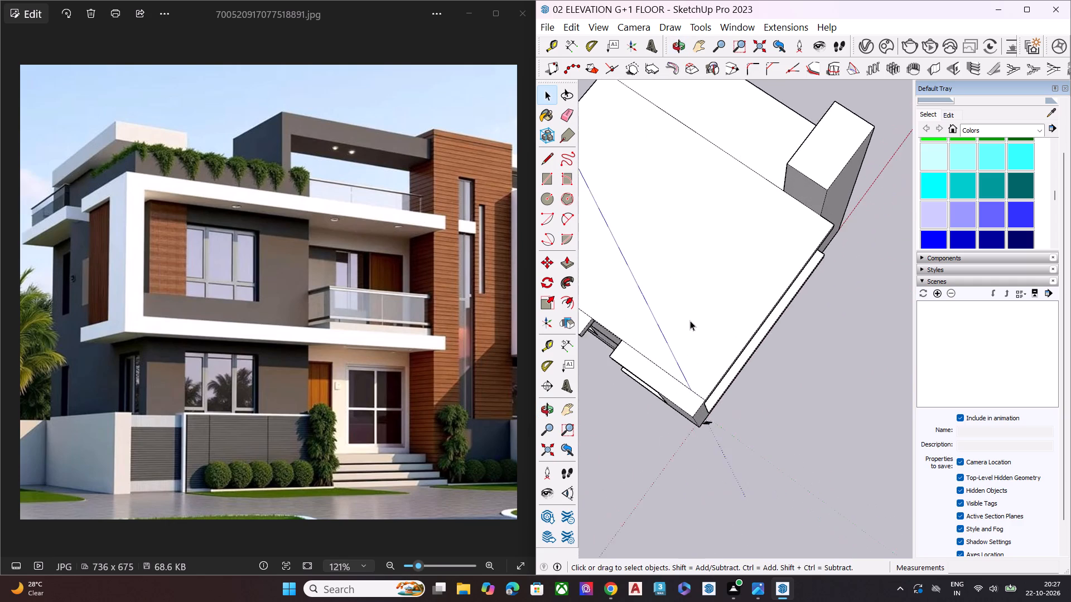
scroll(690, 321, "up", 1)
Examine how the recessed first-floor front wall and its frame corner line up with the roof face above.
middle_click_drag(691, 320, 509, 116)
scroll(511, 149, "up", 2)
middle_click_drag(686, 273, 616, 120)
scroll(616, 120, "up", 7)
scroll(682, 242, "down", 1)
scroll(681, 250, "up", 1)
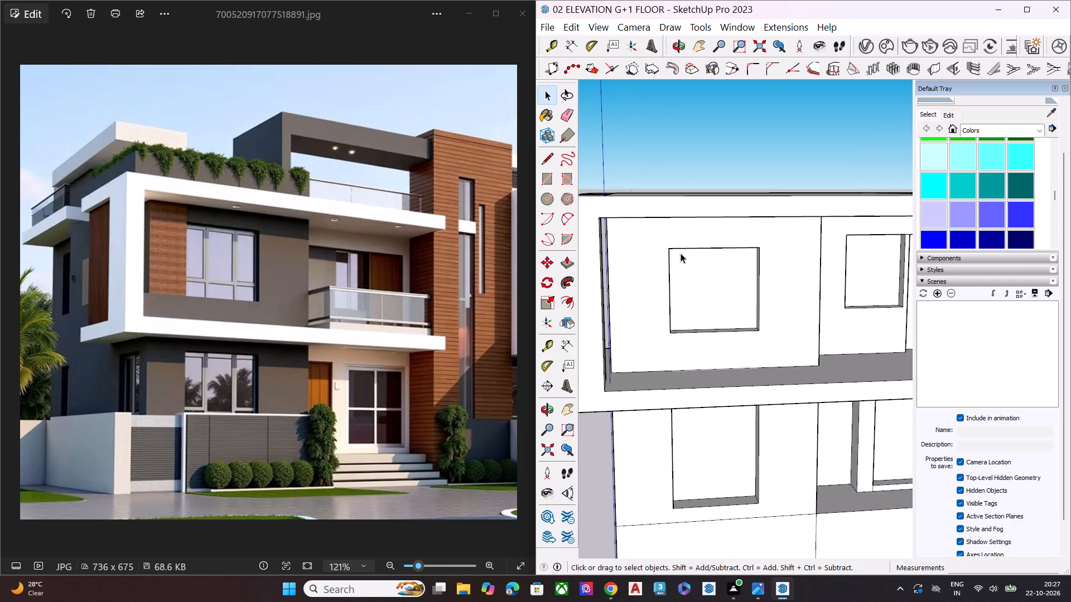
middle_click_drag(624, 232, 629, 180)
scroll(629, 181, "up", 10)
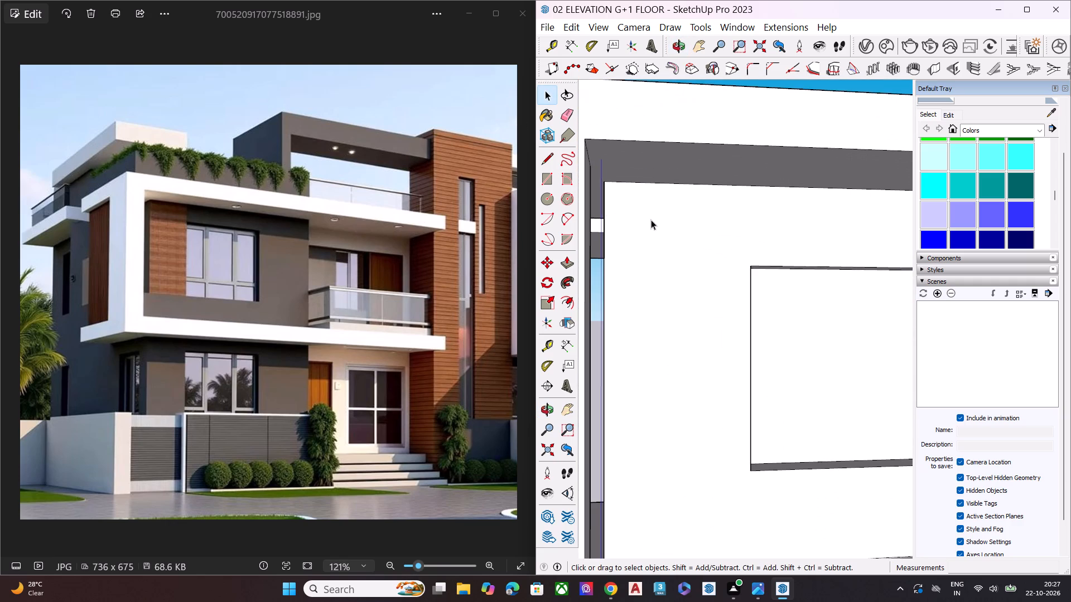
middle_click_drag(651, 241, 664, 432)
right_click_drag(667, 402, 666, 430)
scroll(663, 343, "up", 1)
key("space")
scroll(716, 260, "down", 8)
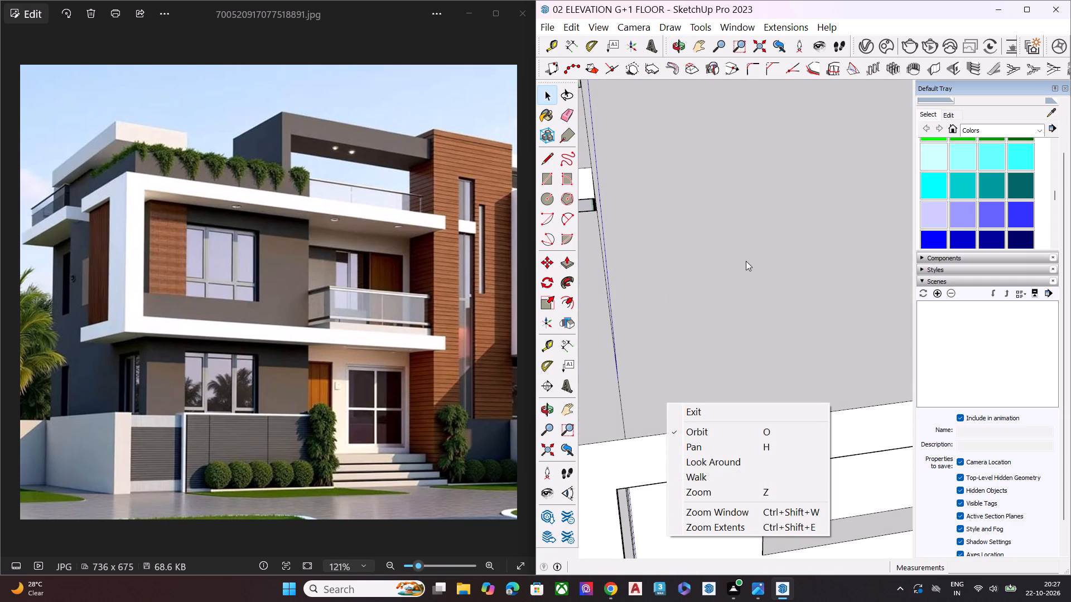
left_click(713, 361)
scroll(725, 326, "down", 7)
key("space")
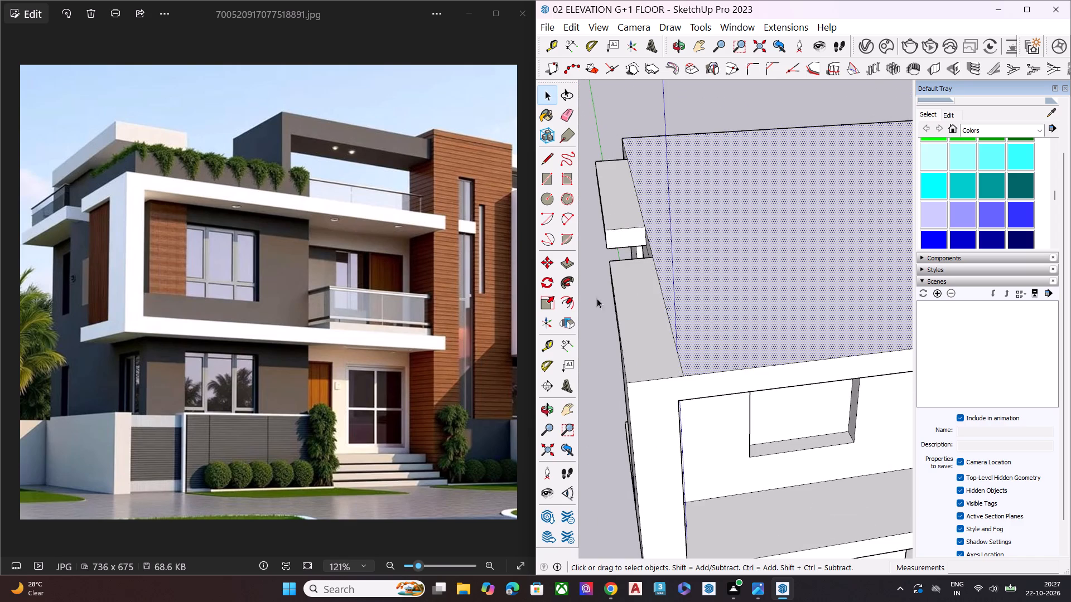
left_click(588, 298)
Examine the side wall's projecting frame bands and the front roof corner from below and above.
middle_click_drag(605, 395, 628, 138)
middle_click_drag(730, 352, 907, 348)
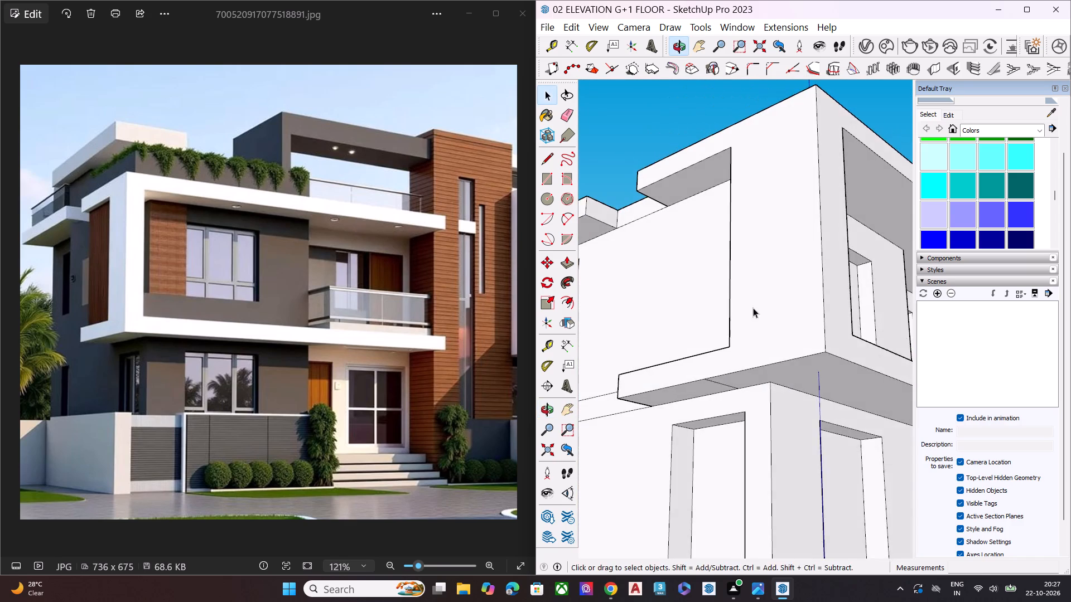
middle_click_drag(765, 307, 879, 307)
middle_click_drag(705, 269, 882, 508)
scroll(781, 324, "up", 3)
scroll(783, 318, "down", 1)
scroll(784, 317, "up", 4)
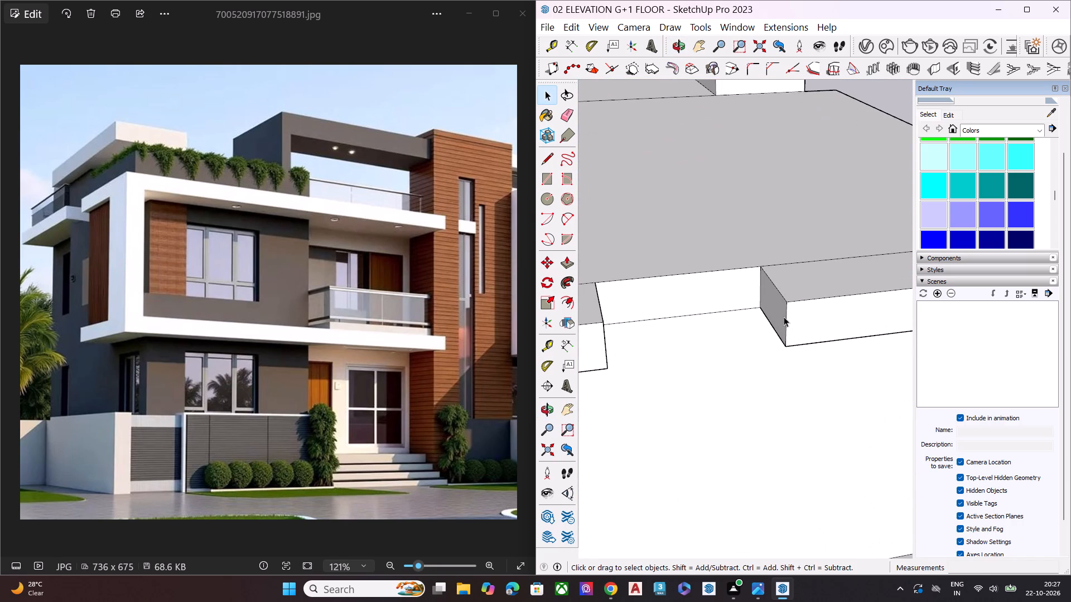
scroll(687, 303, "down", 5)
middle_click_drag(774, 332, 782, 352)
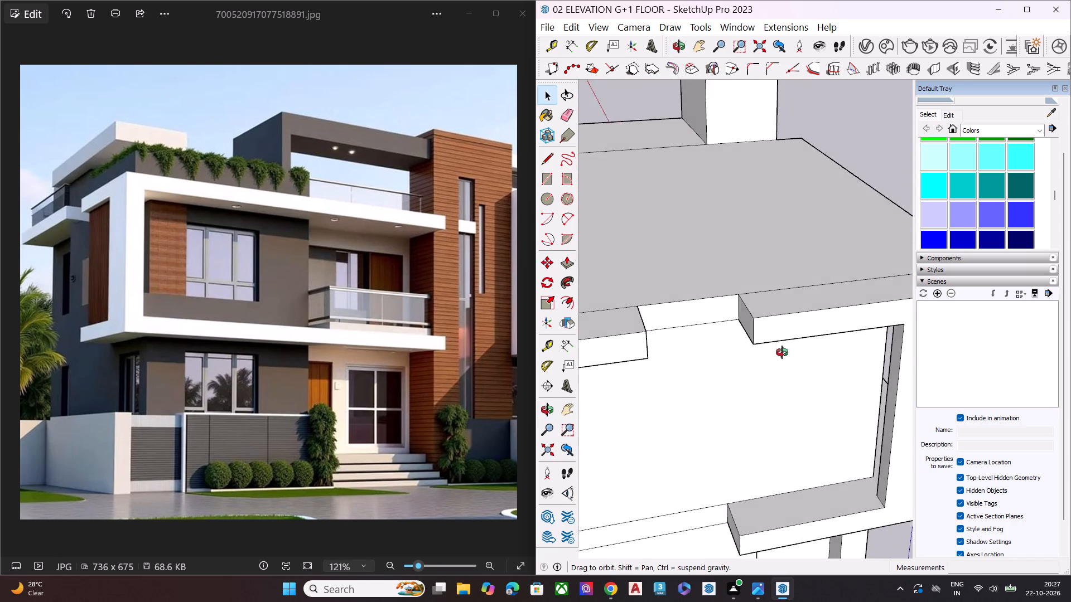
middle_click_drag(782, 352, 563, 441)
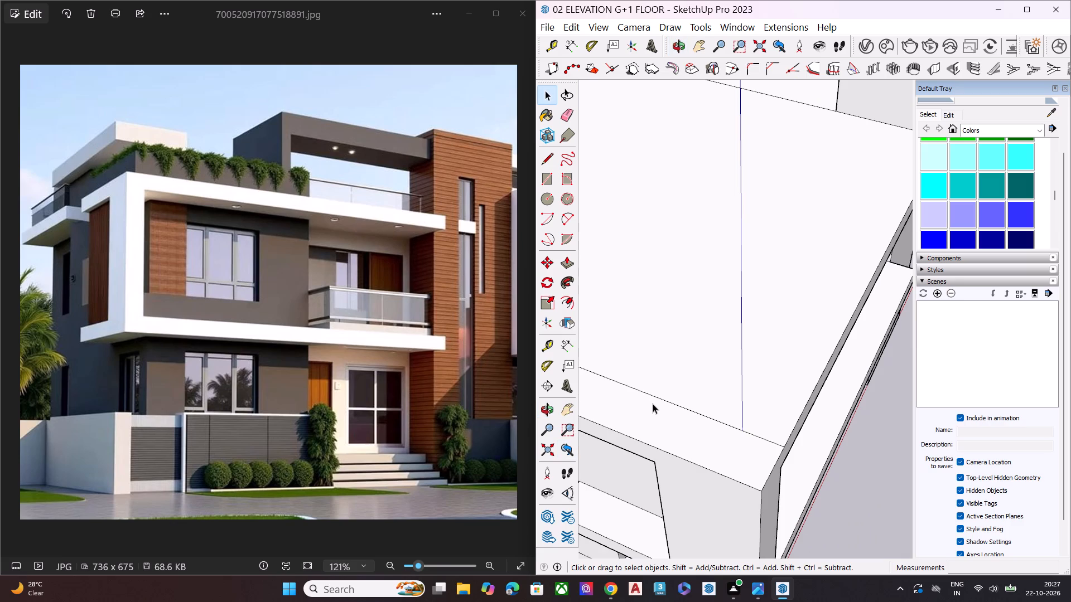
scroll(658, 404, "down", 7)
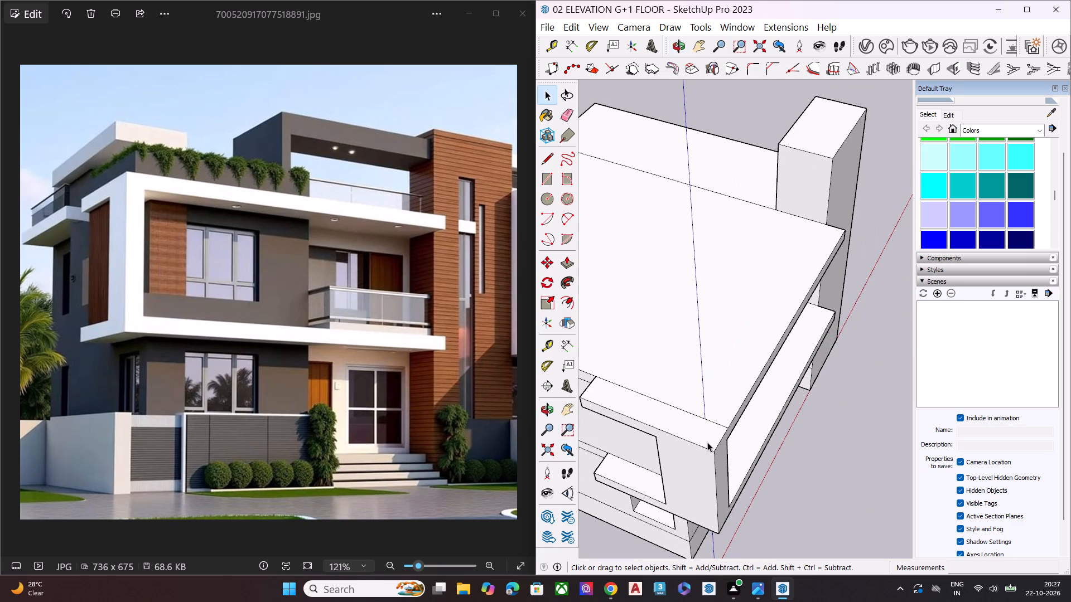
Copy the roof's side edge segments along the projecting frame bands about 1' 5" inward along the front roof edge.
scroll(784, 331, "down", 7)
middle_click_drag(812, 380, 670, 425)
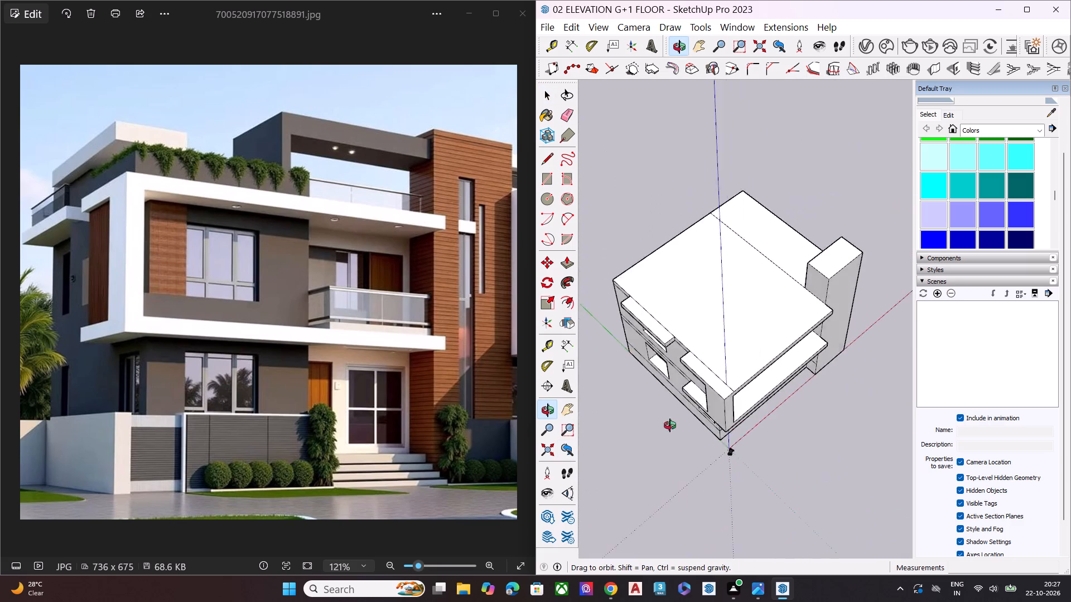
middle_click_drag(670, 425, 646, 425)
scroll(664, 397, "up", 11)
left_click(681, 382)
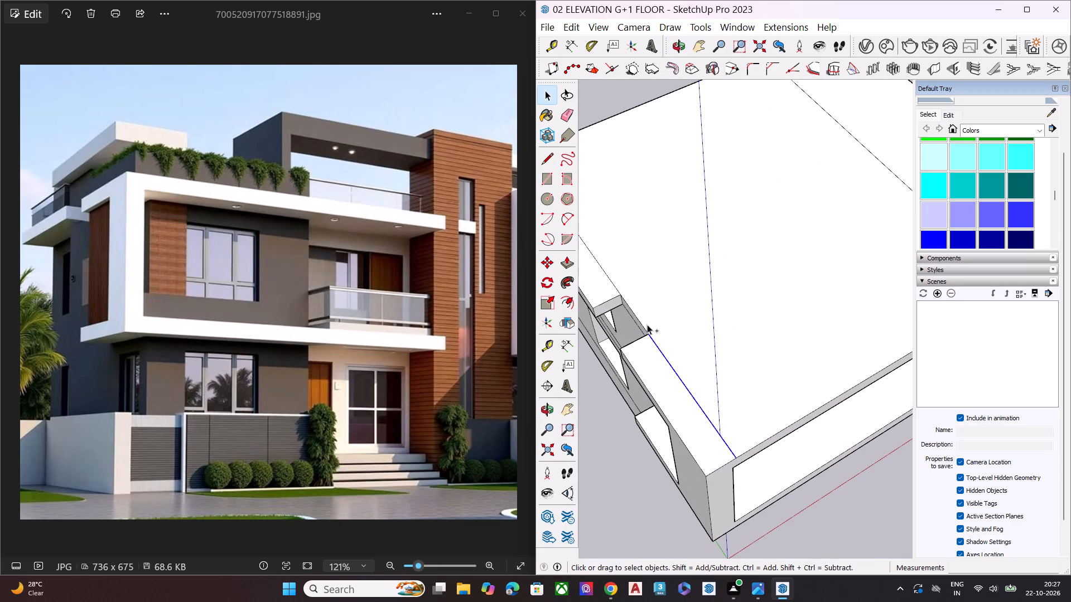
left_click(645, 326, "ctrl")
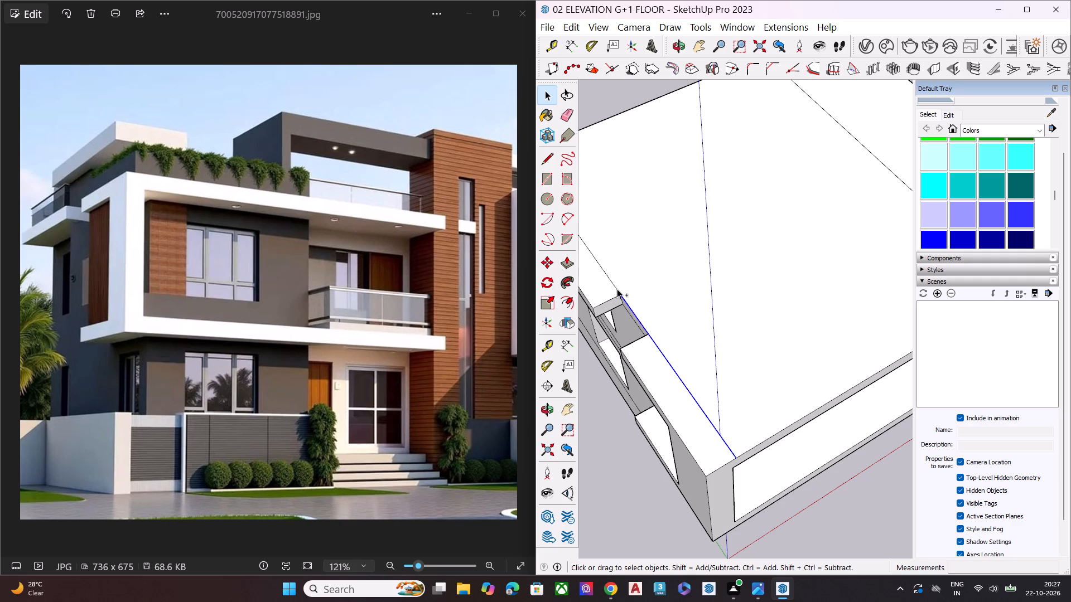
left_click(617, 289, "ctrl")
scroll(681, 305, "down", 8)
middle_click_drag(713, 361, 643, 375)
scroll(622, 233, "up", 1)
scroll(619, 221, "down", 1)
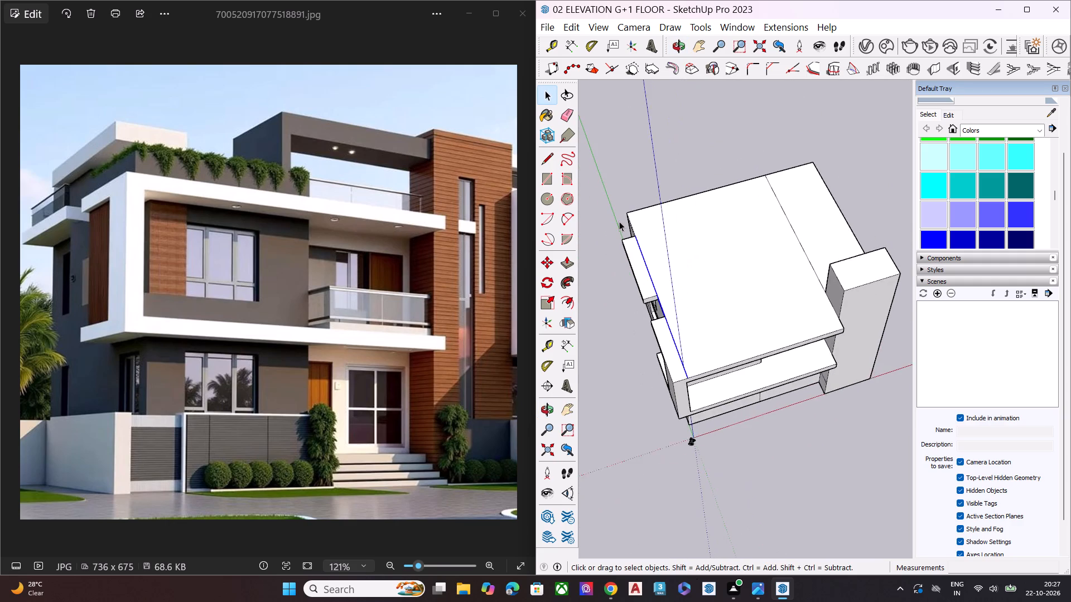
scroll(619, 221, "up", 5)
middle_click_drag(659, 259, 727, 294)
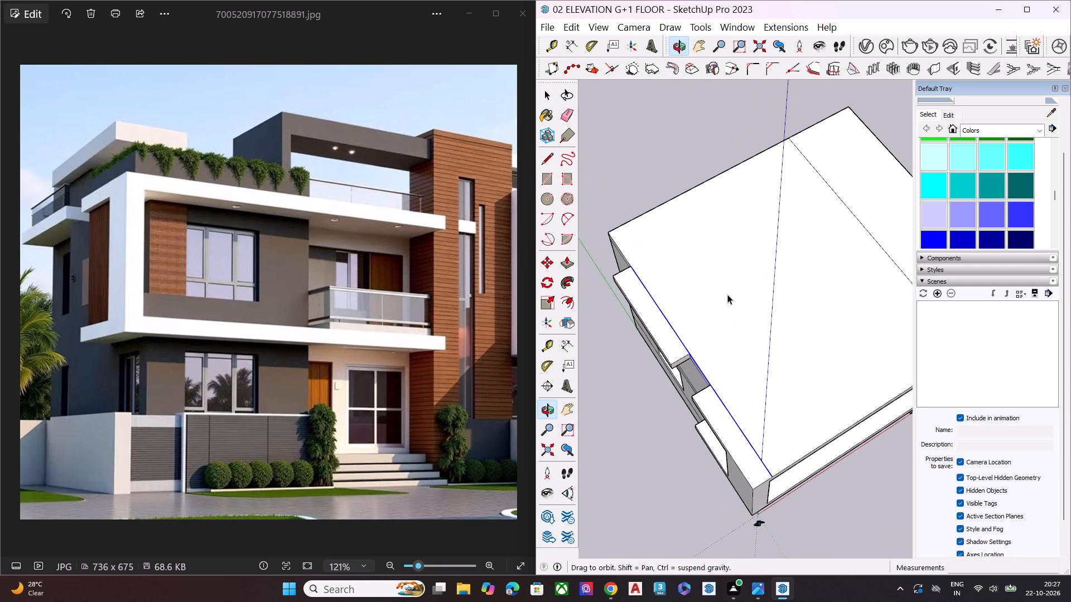
scroll(657, 249, "up", 7)
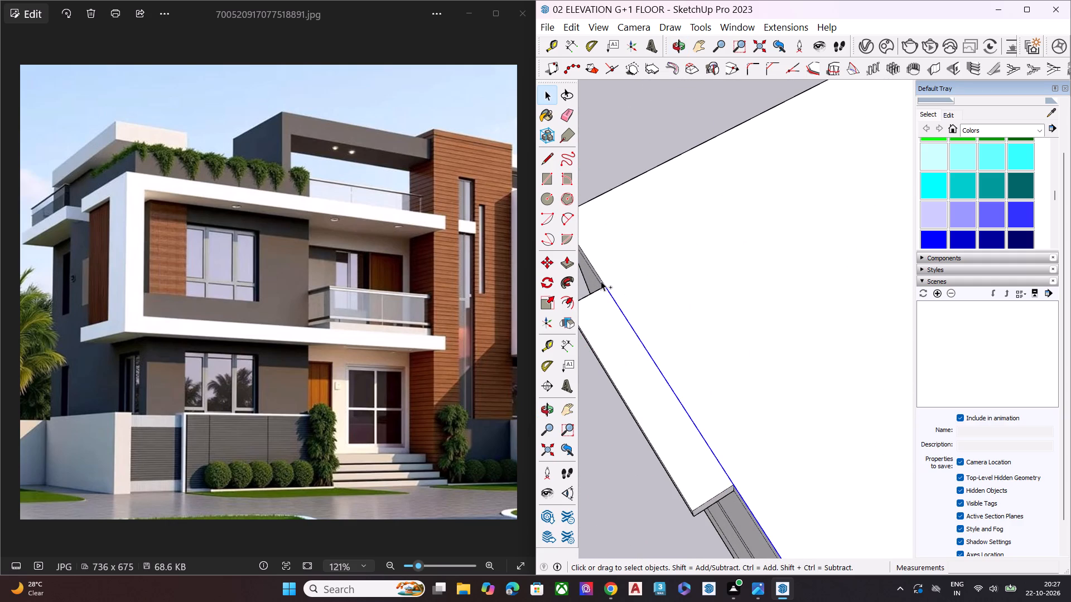
left_click(601, 281, "ctrl")
scroll(628, 293, "down", 3)
scroll(634, 298, "up", 1)
scroll(634, 298, "down", 4)
middle_click_drag(692, 334, 614, 289)
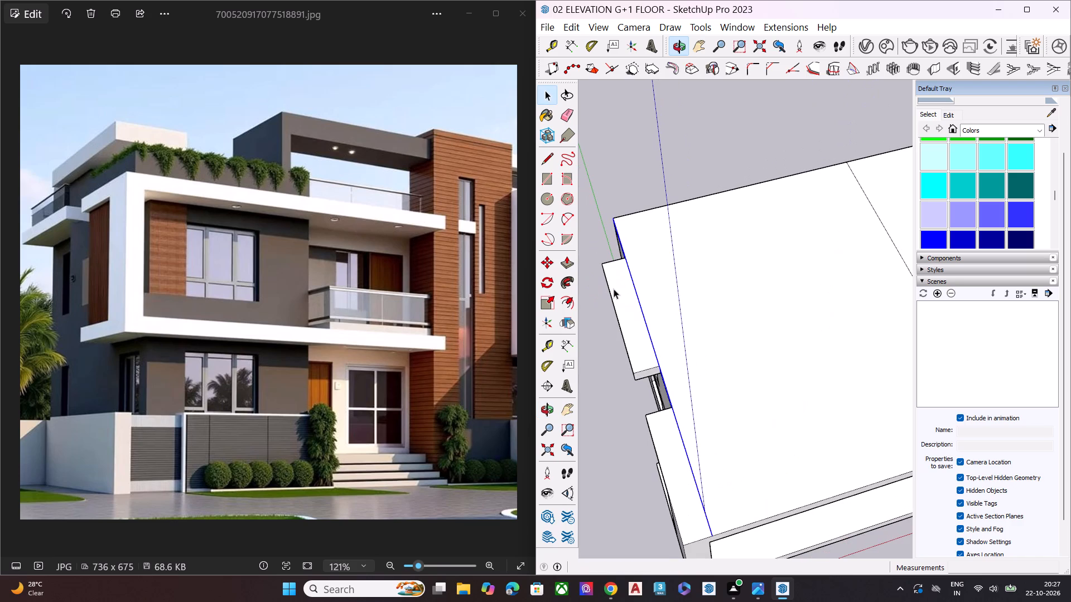
key("m")
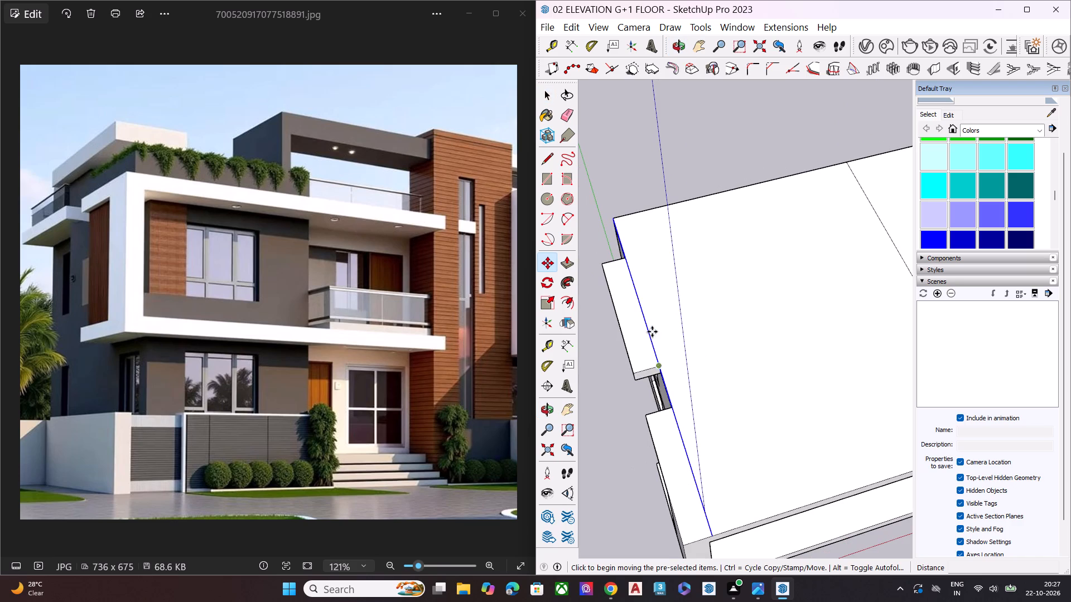
scroll(664, 310, "down", 6)
scroll(717, 423, "up", 2)
scroll(718, 425, "down", 1)
scroll(718, 425, "up", 7)
scroll(677, 434, "down", 1)
scroll(675, 433, "up", 6)
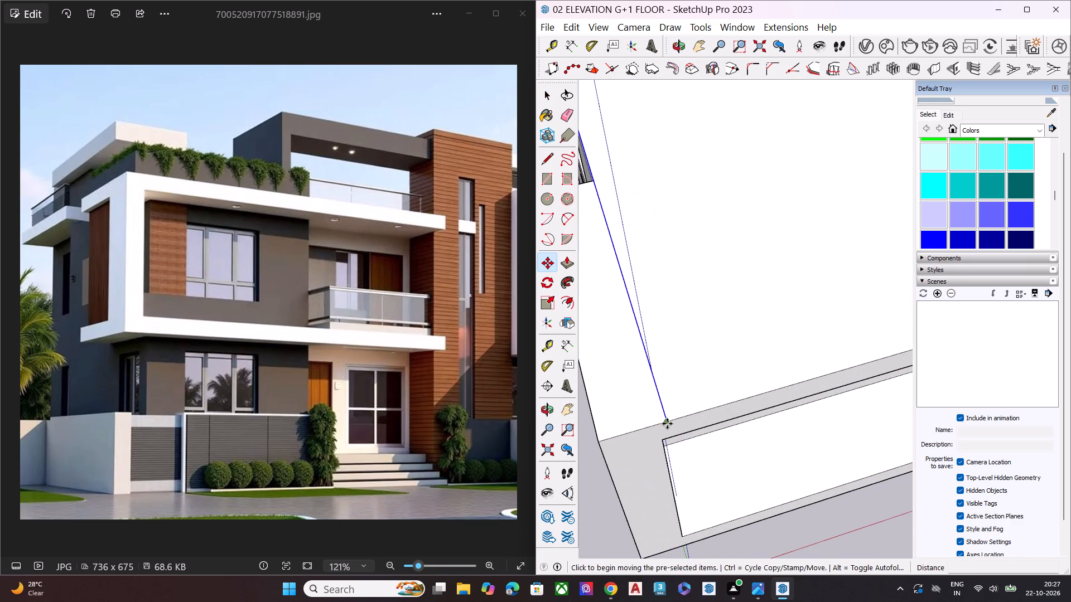
left_click(667, 422)
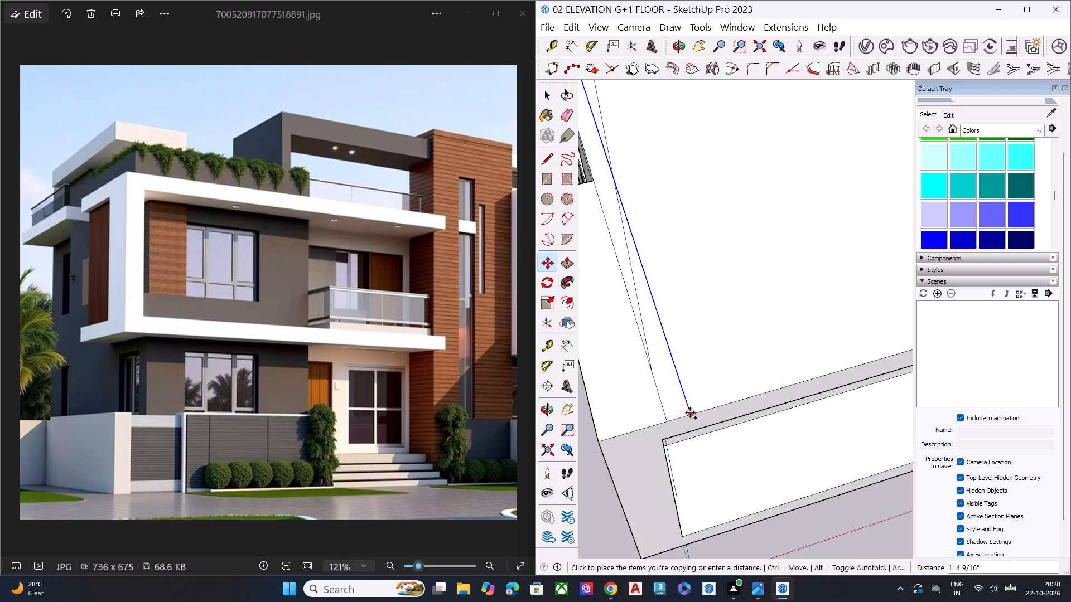
left_click(692, 411)
key("space")
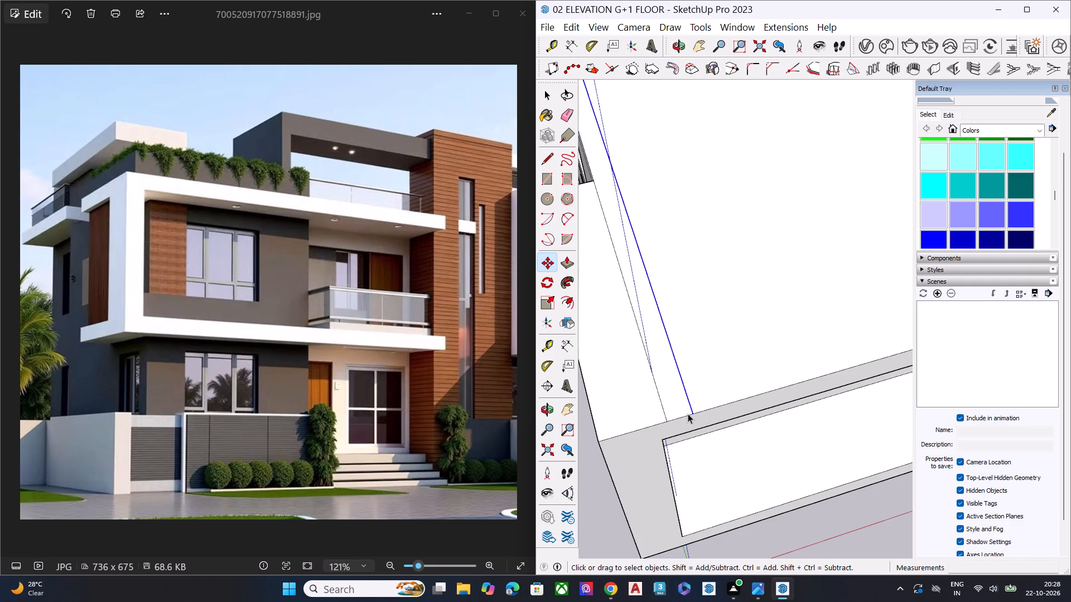
Draw a vertical reference line about 5' 10" long from the first-floor side wall's top corner up past the roof.
middle_click_drag(671, 402, 981, 187)
middle_click_drag(796, 238, 934, 163)
scroll(934, 163, "up", 2)
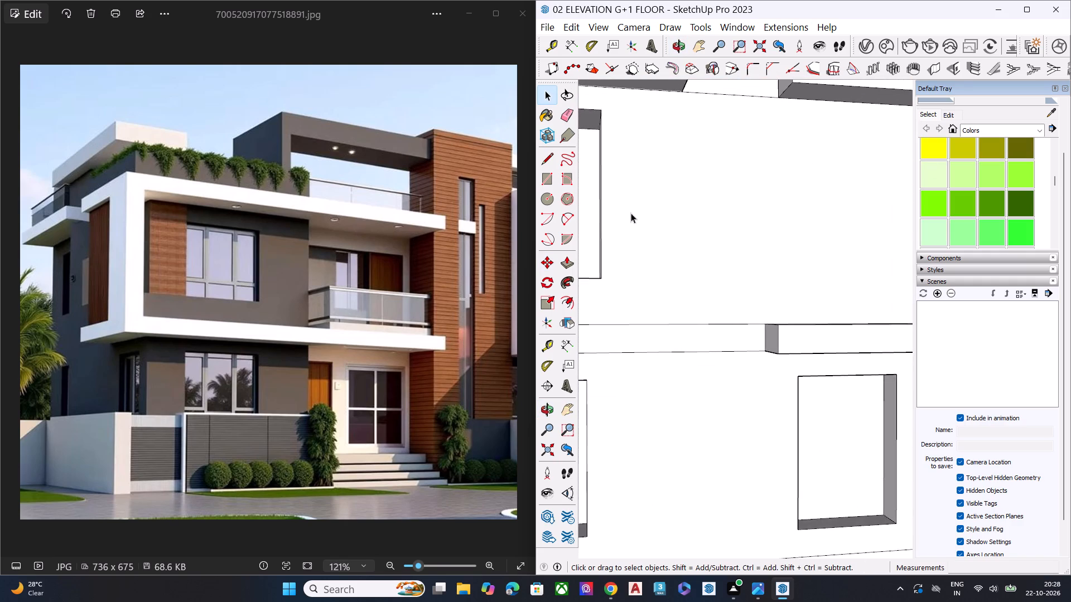
scroll(598, 220, "down", 8)
scroll(678, 304, "down", 1)
scroll(678, 305, "up", 2)
scroll(678, 308, "down", 3)
middle_click_drag(712, 328, 836, 263)
scroll(793, 213, "up", 2)
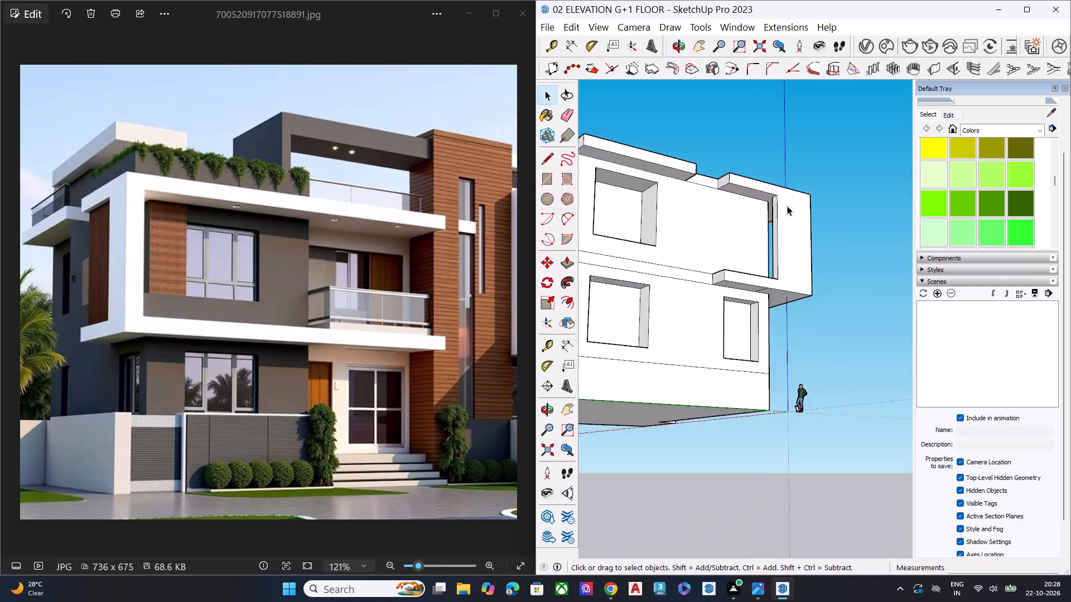
scroll(787, 206, "up", 7)
middle_click_drag(751, 239, 723, 343)
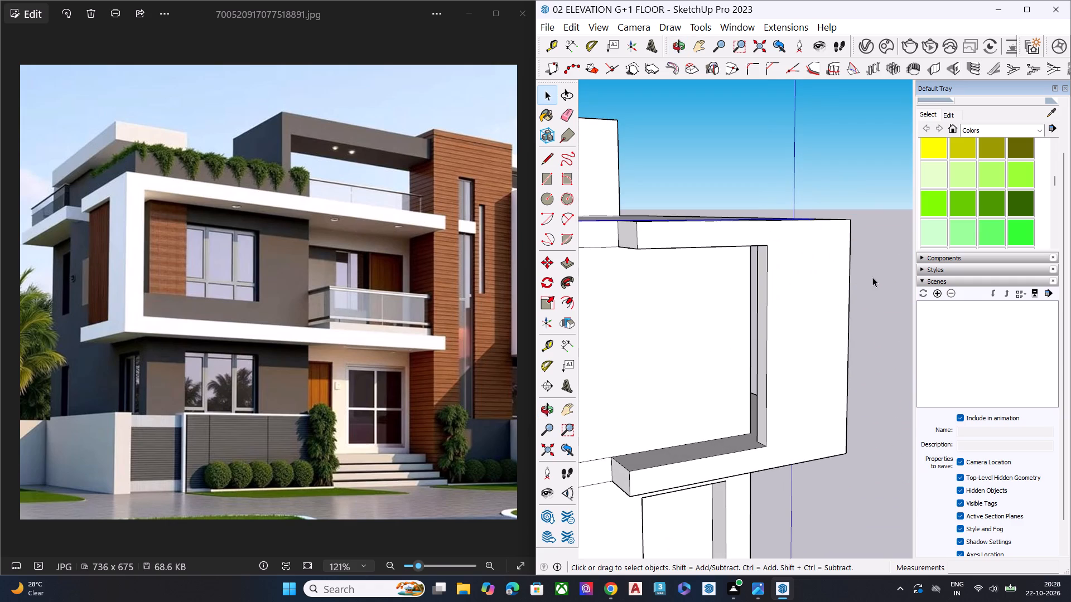
left_click(877, 275)
middle_click_drag(702, 275, 705, 241)
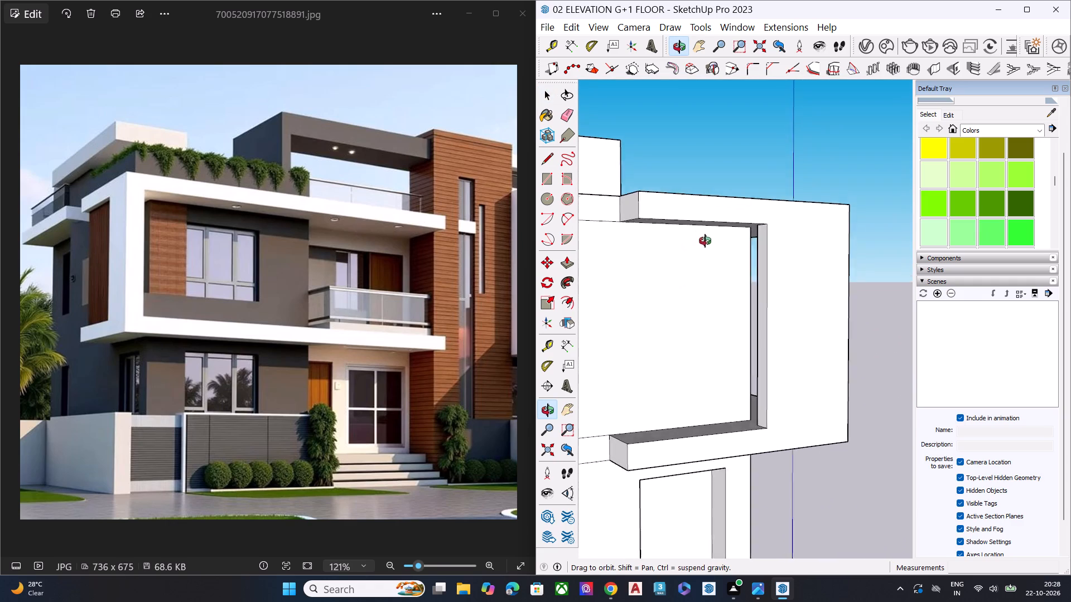
middle_click_drag(705, 241, 713, 228)
key("l")
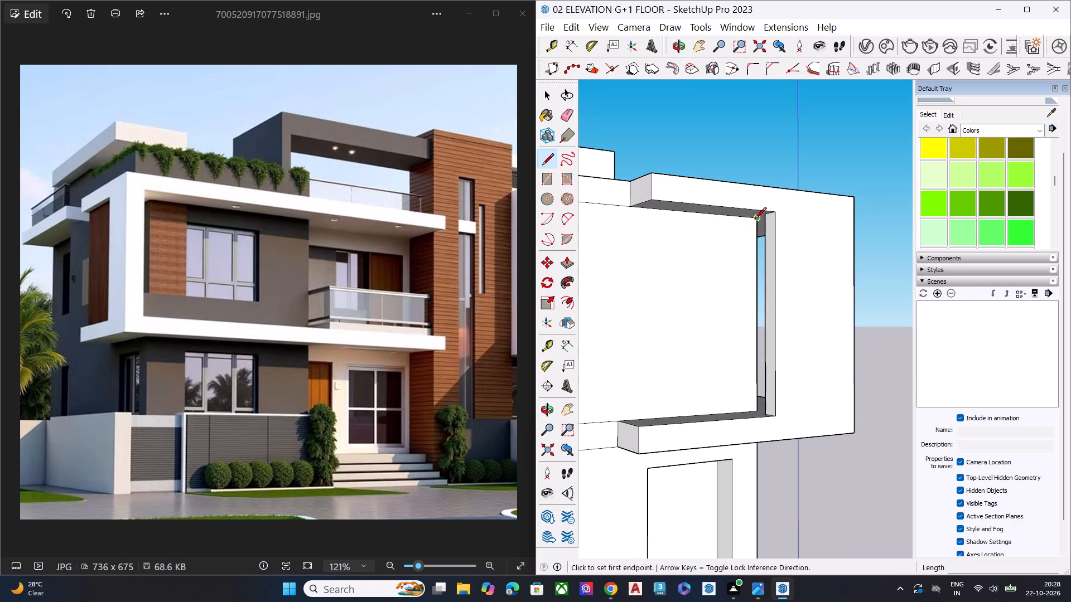
left_click(754, 220)
middle_click_drag(759, 166, 743, 362)
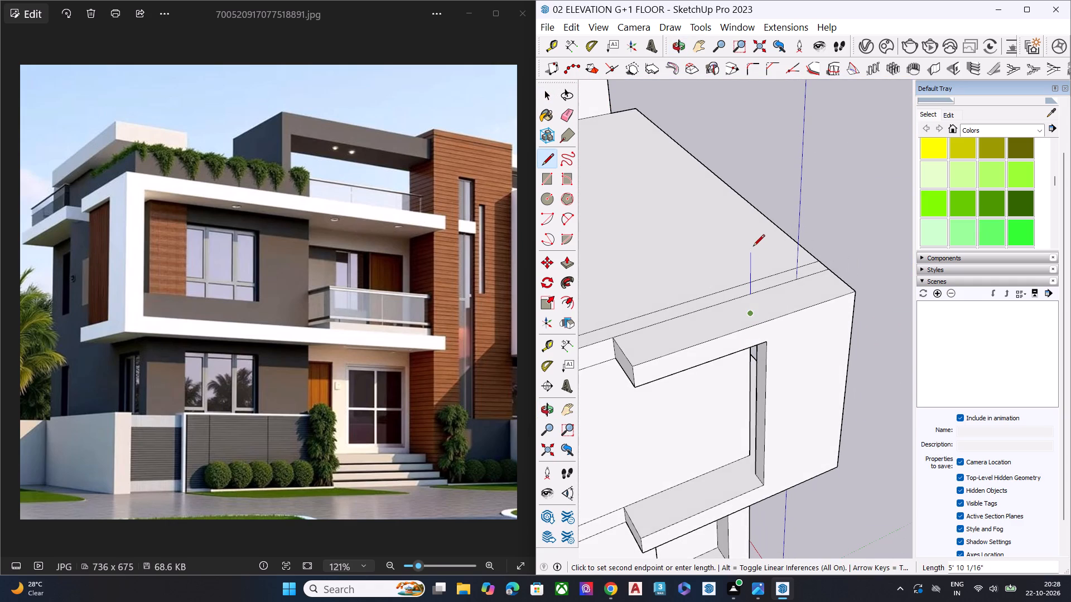
left_click(753, 243)
key("space")
Draw a line about 43' long across the front roof, from where the vertical reference line meets the roof to the tower-side edge.
scroll(759, 281, "up", 1)
middle_click_drag(757, 281, 592, 270)
scroll(776, 258, "down", 1)
scroll(776, 258, "up", 1)
scroll(777, 259, "down", 5)
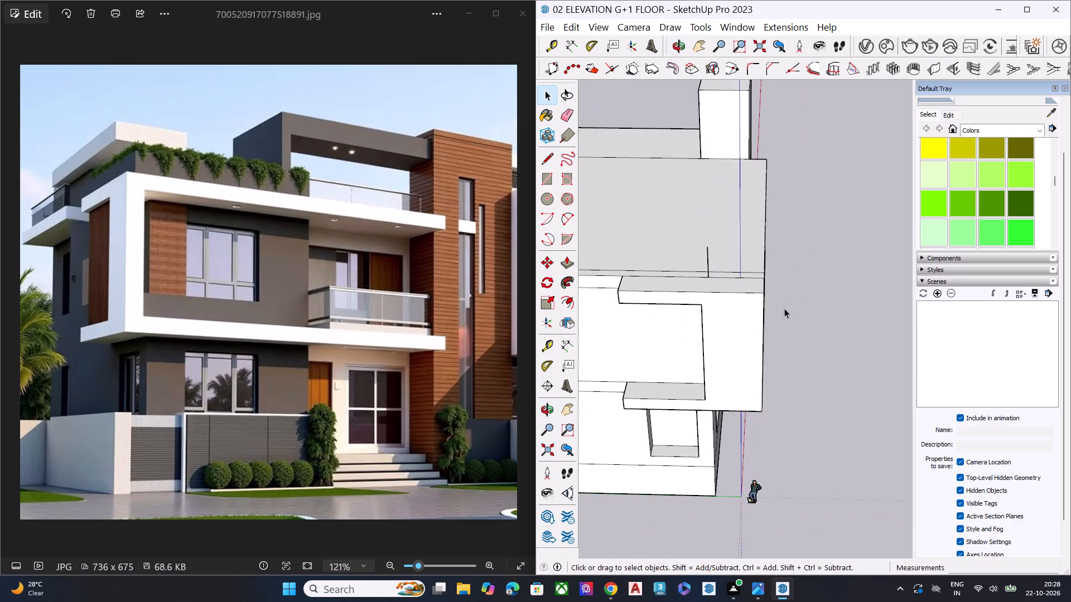
middle_click_drag(775, 320, 578, 390)
scroll(716, 266, "down", 7)
middle_click_drag(707, 302, 798, 129)
scroll(716, 248, "up", 1)
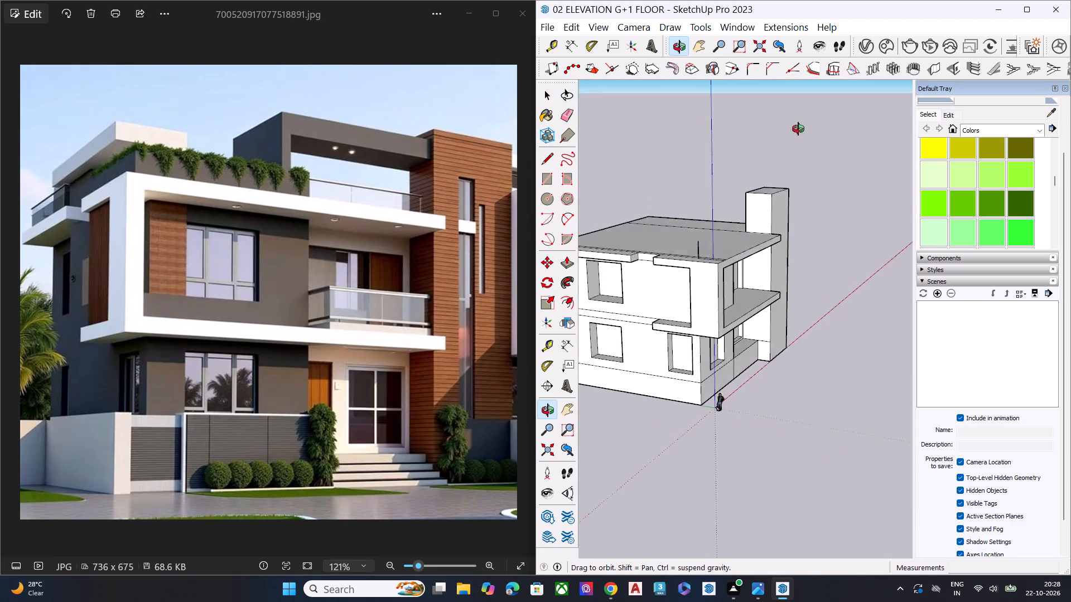
middle_click_drag(798, 129, 824, 111)
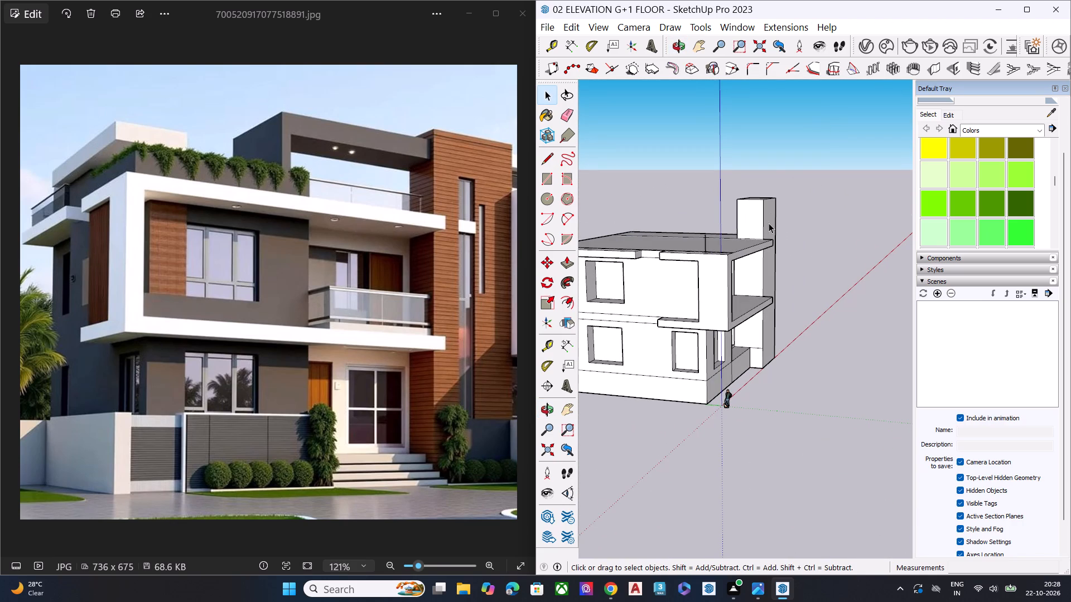
middle_click_drag(735, 274, 577, 560)
scroll(668, 326, "up", 2)
scroll(672, 301, "down", 1)
scroll(672, 301, "up", 6)
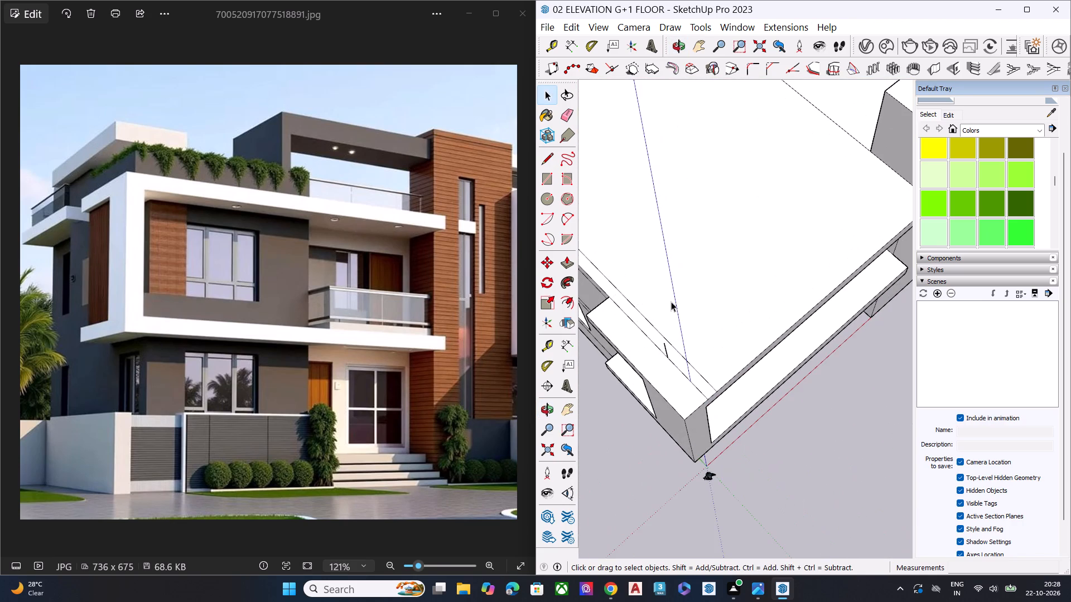
middle_click_drag(664, 367, 589, 363)
scroll(594, 333, "up", 5)
scroll(684, 342, "up", 1)
middle_click_drag(683, 342, 662, 314)
scroll(662, 314, "up", 1)
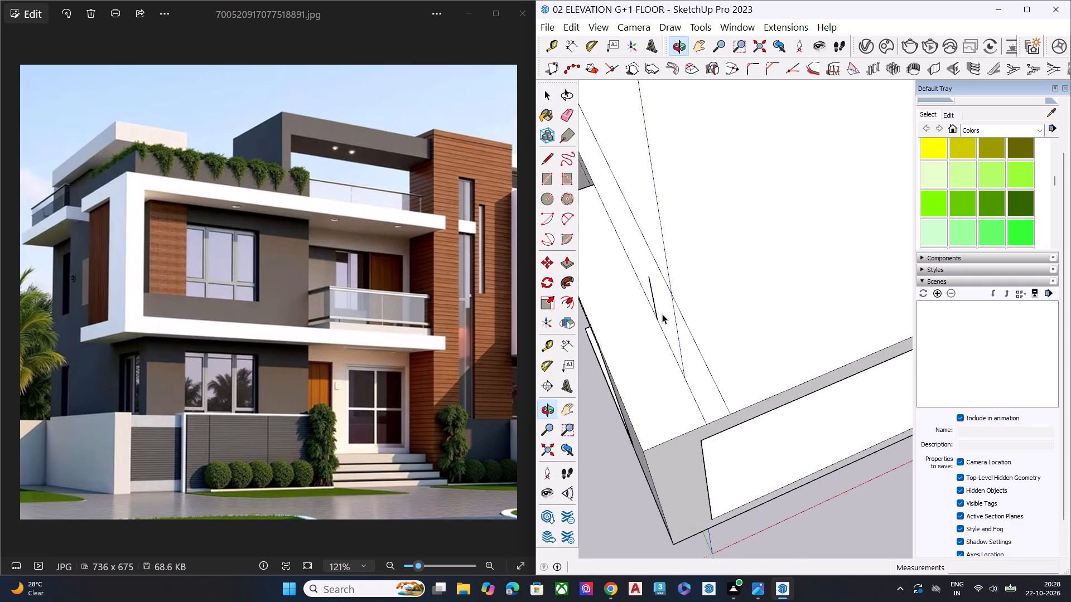
key("l")
middle_click_drag(659, 352, 638, 292)
scroll(641, 286, "up", 2)
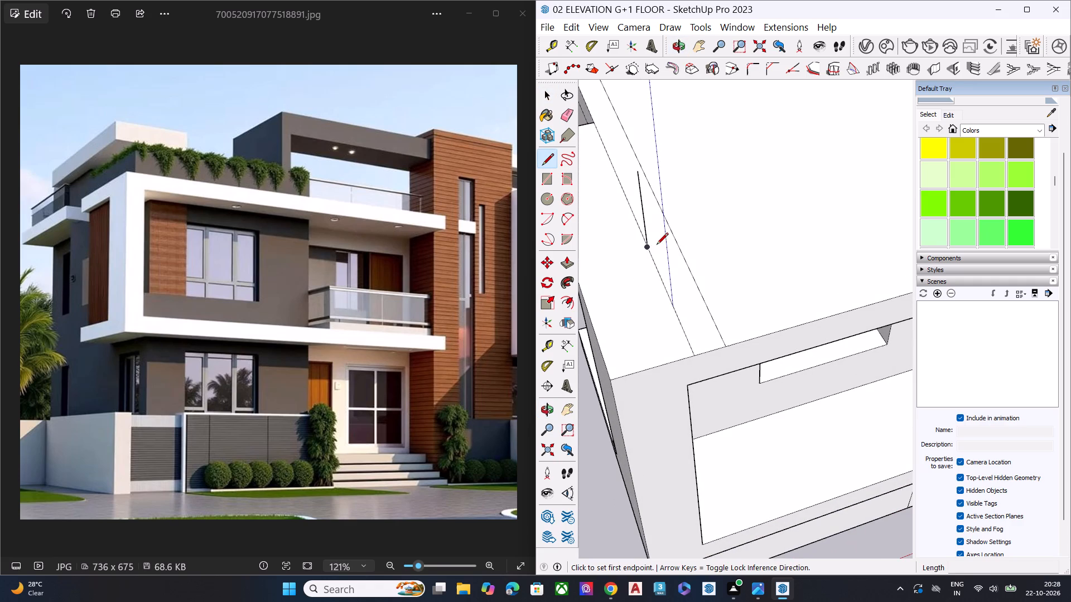
left_click(647, 248)
scroll(615, 314, "down", 4)
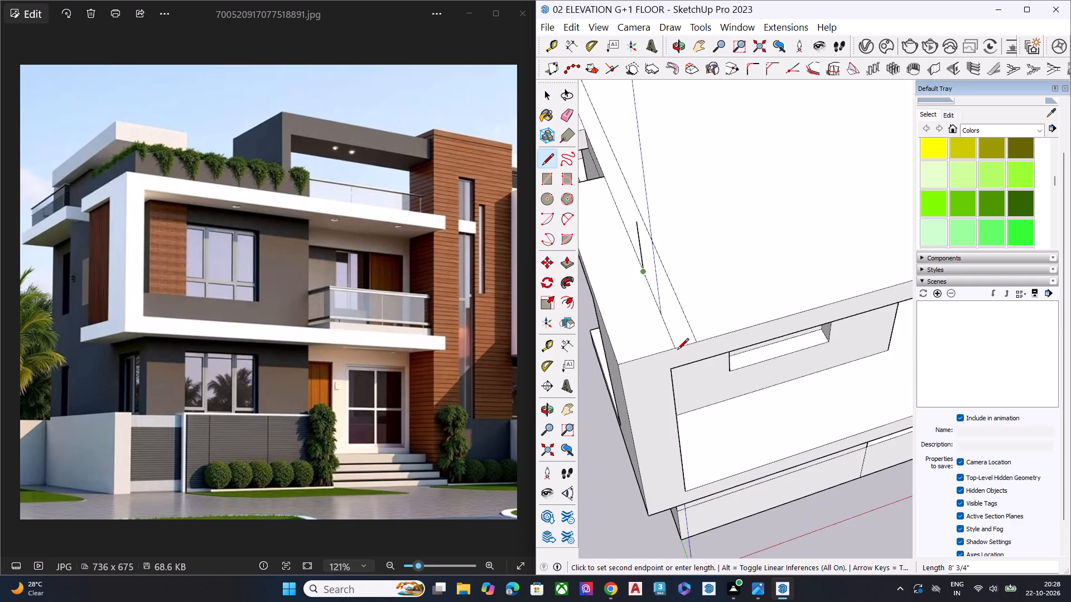
scroll(677, 351, "down", 1)
middle_click_drag(667, 332, 599, 94)
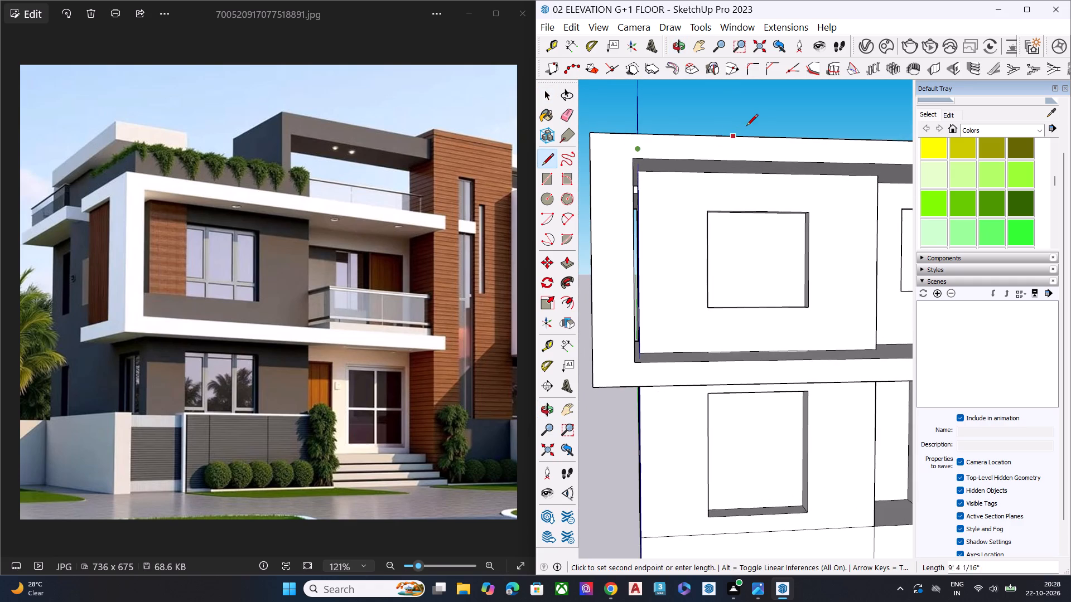
middle_click_drag(745, 153, 721, 328)
scroll(718, 333, "up", 1)
scroll(707, 333, "down", 6)
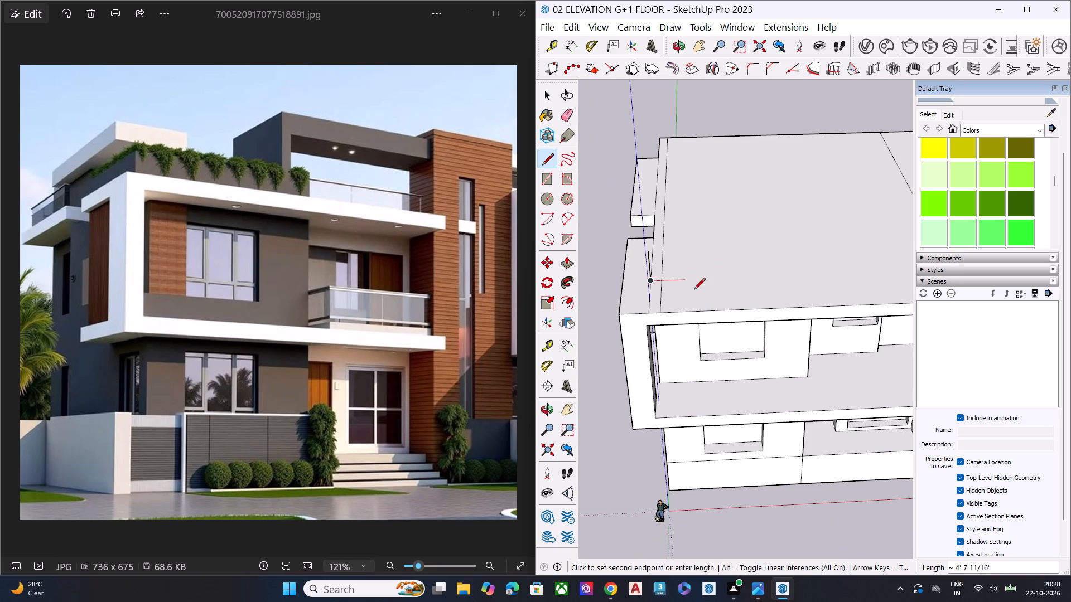
scroll(653, 292, "down", 3)
scroll(653, 292, "up", 1)
scroll(653, 292, "down", 3)
middle_click_drag(765, 278, 778, 393)
scroll(870, 336, "up", 5)
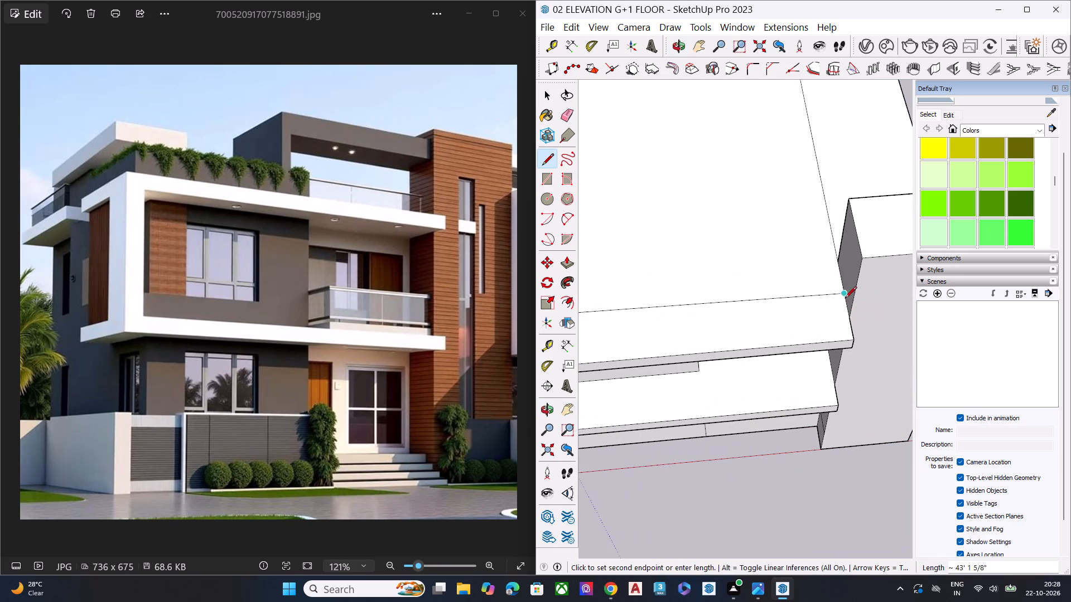
left_click(843, 291)
key("space")
Delete the vertical reference line standing on the roof near the front side corner.
scroll(841, 324, "down", 2)
scroll(842, 333, "up", 1)
scroll(843, 335, "down", 5)
middle_click_drag(705, 344, 762, 337)
middle_click_drag(638, 345, 722, 308)
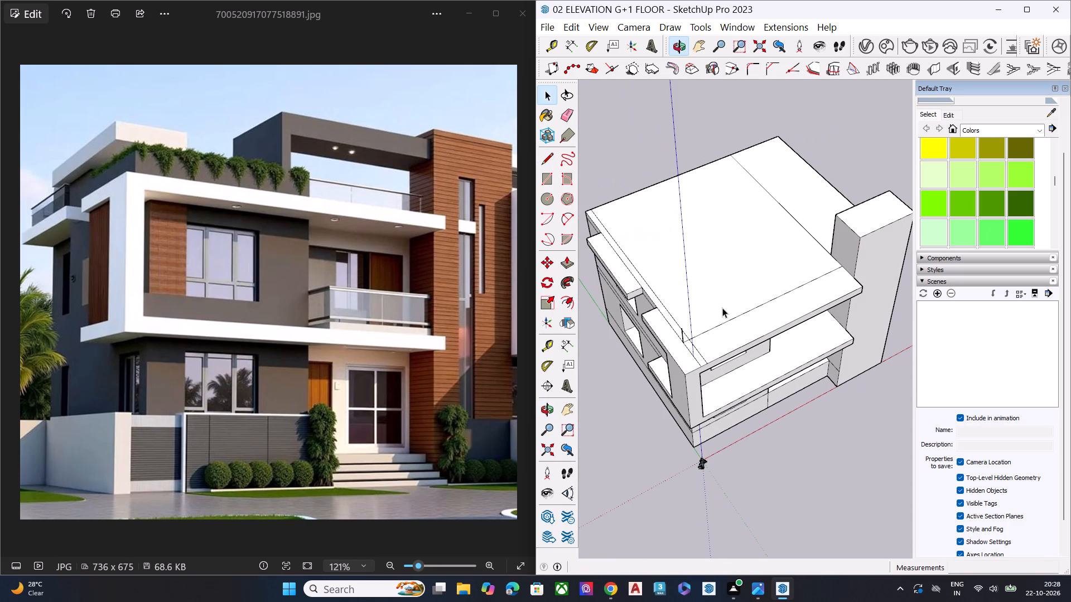
scroll(636, 371, "up", 1)
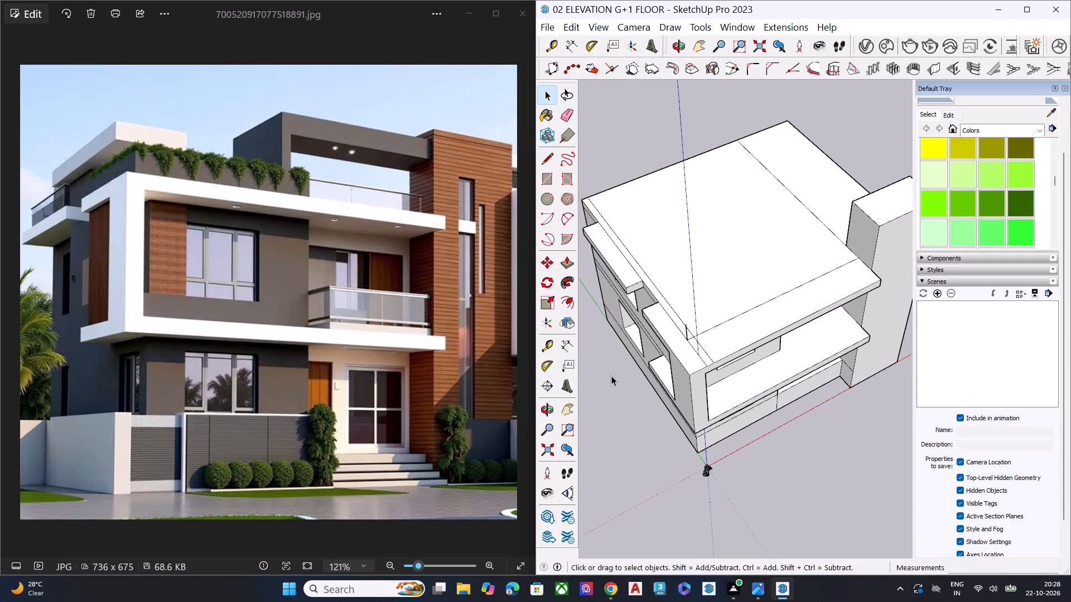
scroll(611, 376, "up", 1)
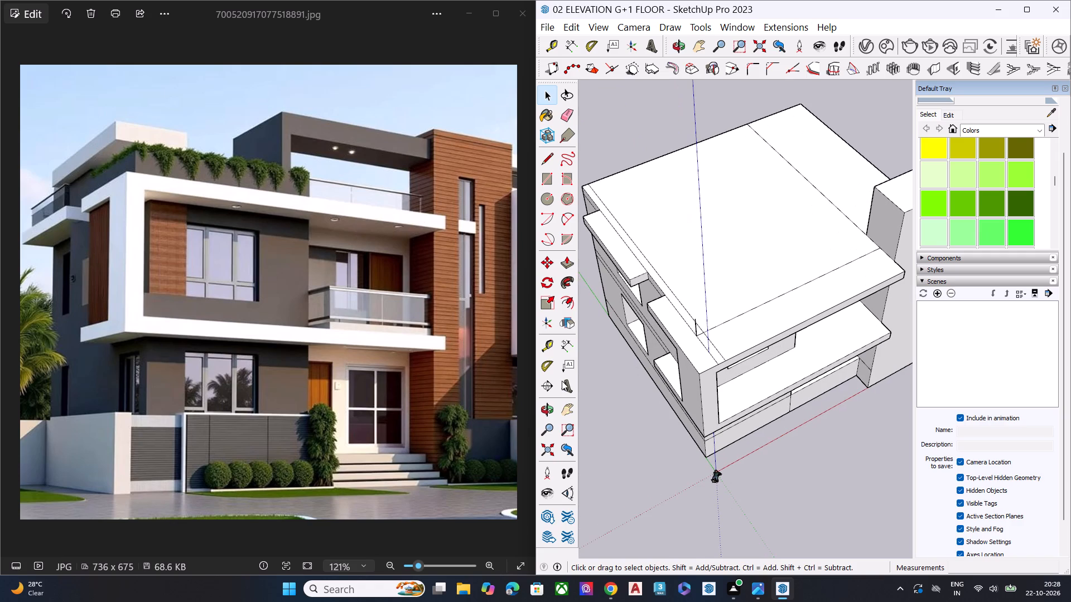
scroll(562, 381, "down", 5)
middle_click_drag(711, 395, 581, 197)
scroll(627, 198, "up", 6)
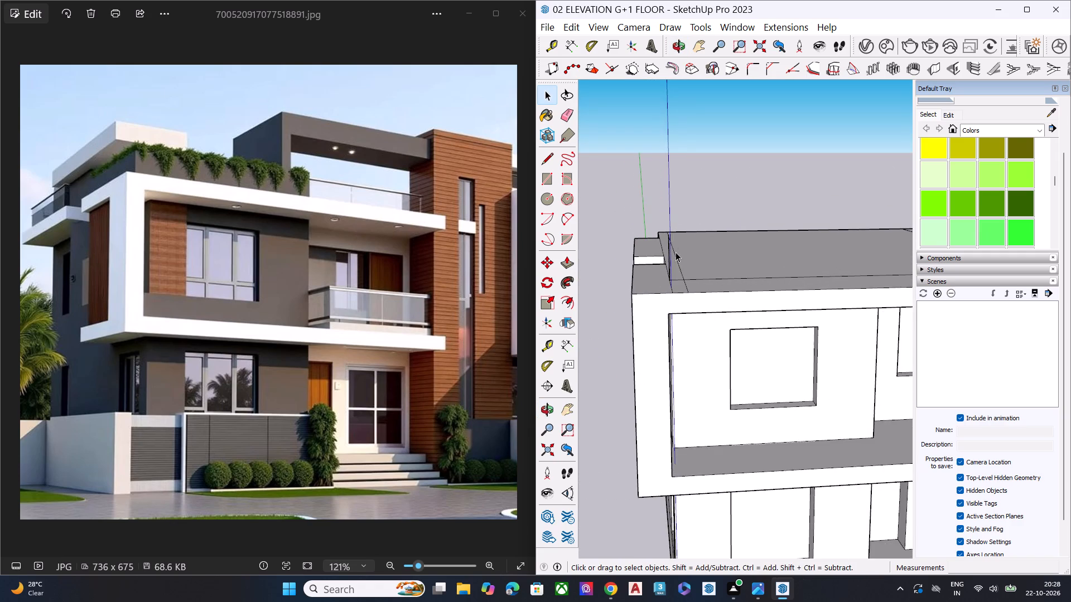
middle_click_drag(650, 255, 580, 266)
scroll(582, 266, "up", 9)
left_click(658, 239)
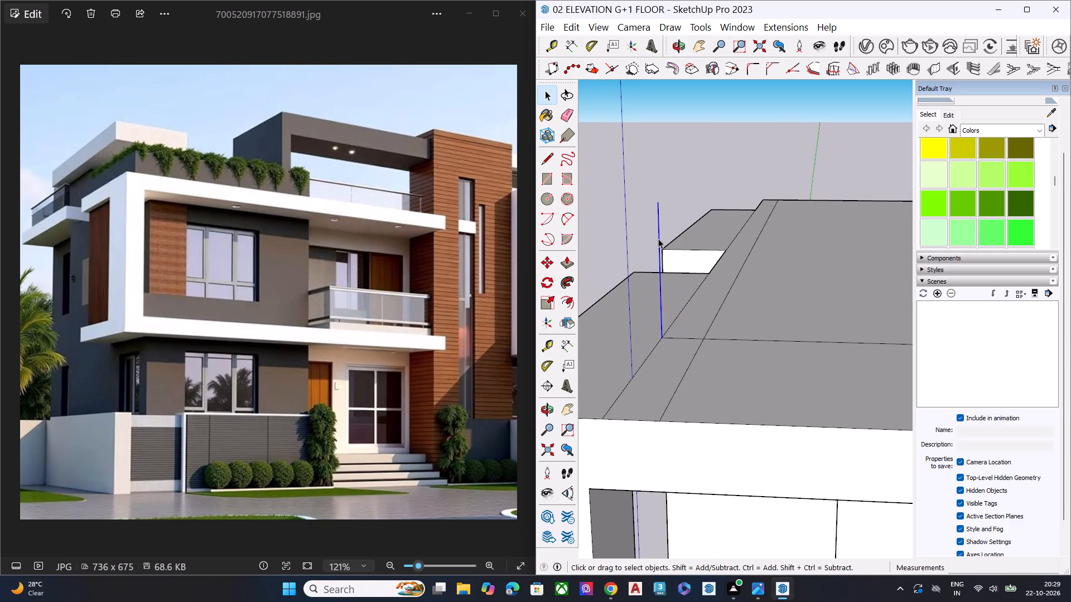
key("Delete")
scroll(693, 310, "down", 5)
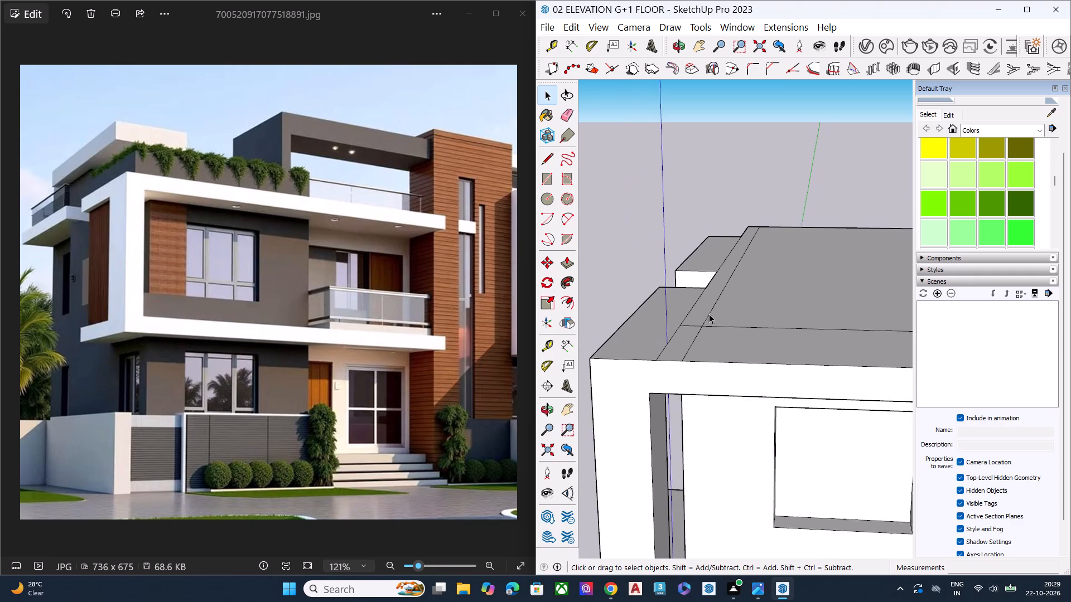
scroll(709, 314, "down", 2)
middle_click_drag(696, 314, 833, 467)
scroll(691, 333, "down", 7)
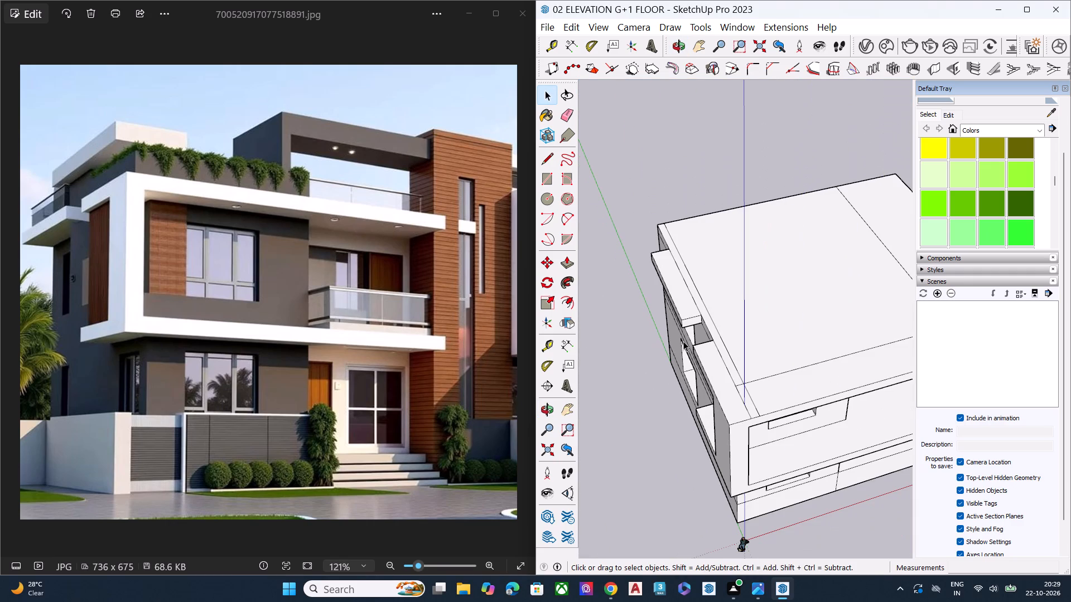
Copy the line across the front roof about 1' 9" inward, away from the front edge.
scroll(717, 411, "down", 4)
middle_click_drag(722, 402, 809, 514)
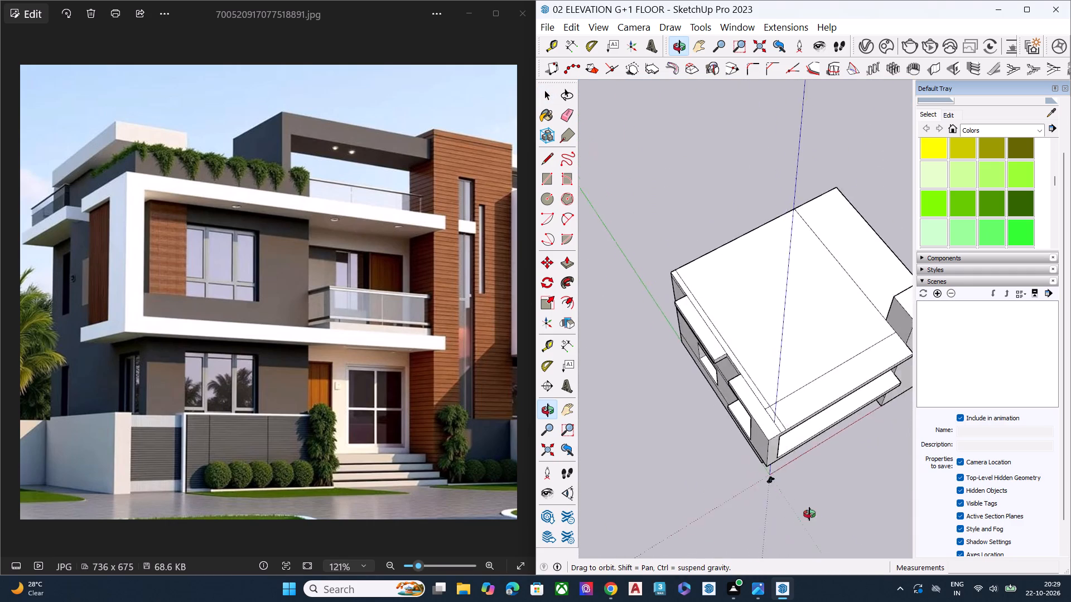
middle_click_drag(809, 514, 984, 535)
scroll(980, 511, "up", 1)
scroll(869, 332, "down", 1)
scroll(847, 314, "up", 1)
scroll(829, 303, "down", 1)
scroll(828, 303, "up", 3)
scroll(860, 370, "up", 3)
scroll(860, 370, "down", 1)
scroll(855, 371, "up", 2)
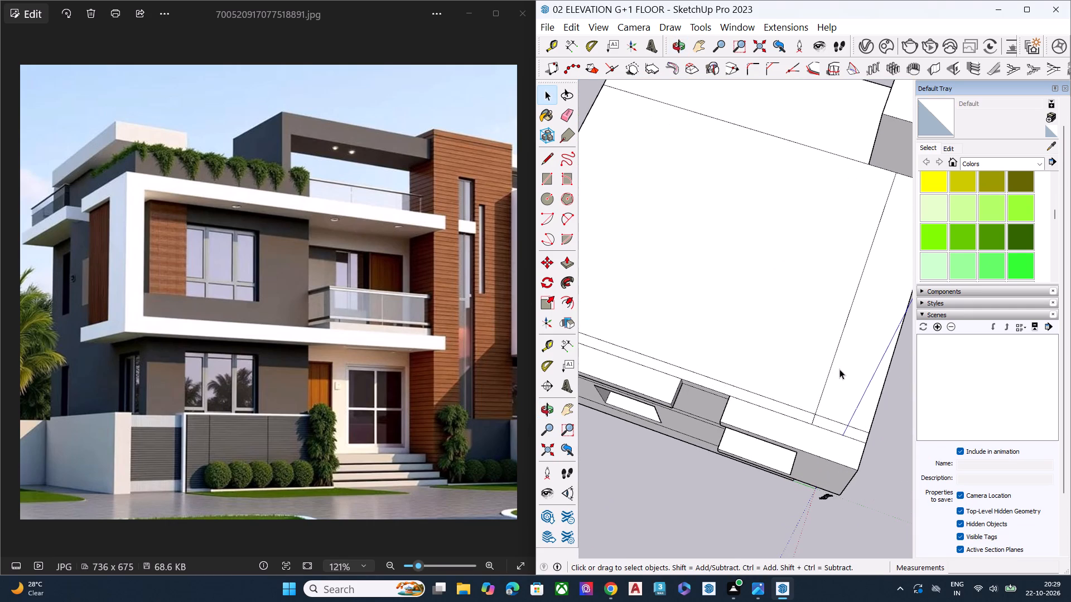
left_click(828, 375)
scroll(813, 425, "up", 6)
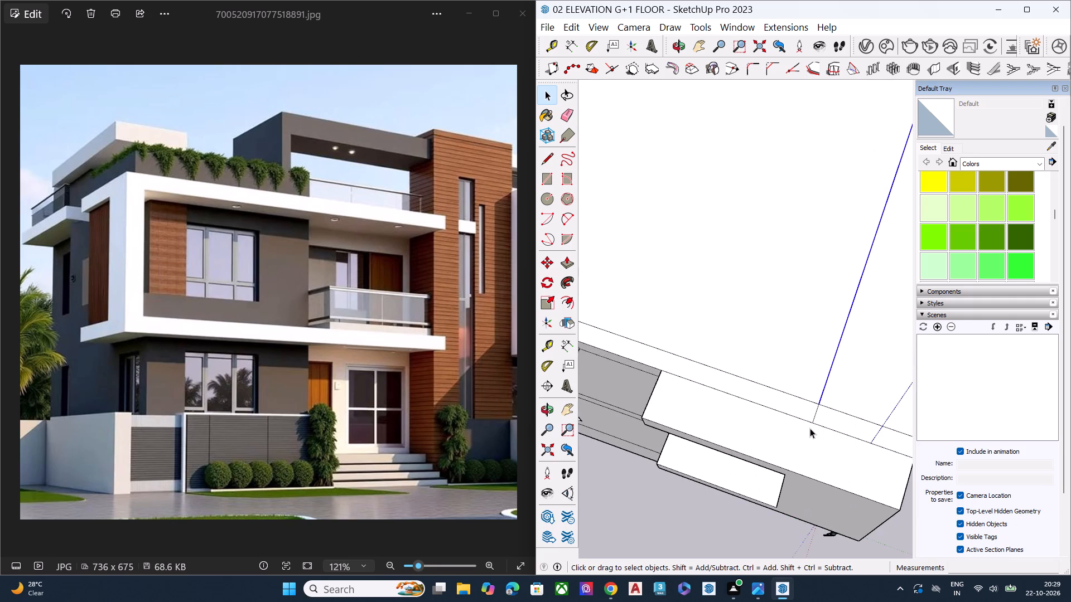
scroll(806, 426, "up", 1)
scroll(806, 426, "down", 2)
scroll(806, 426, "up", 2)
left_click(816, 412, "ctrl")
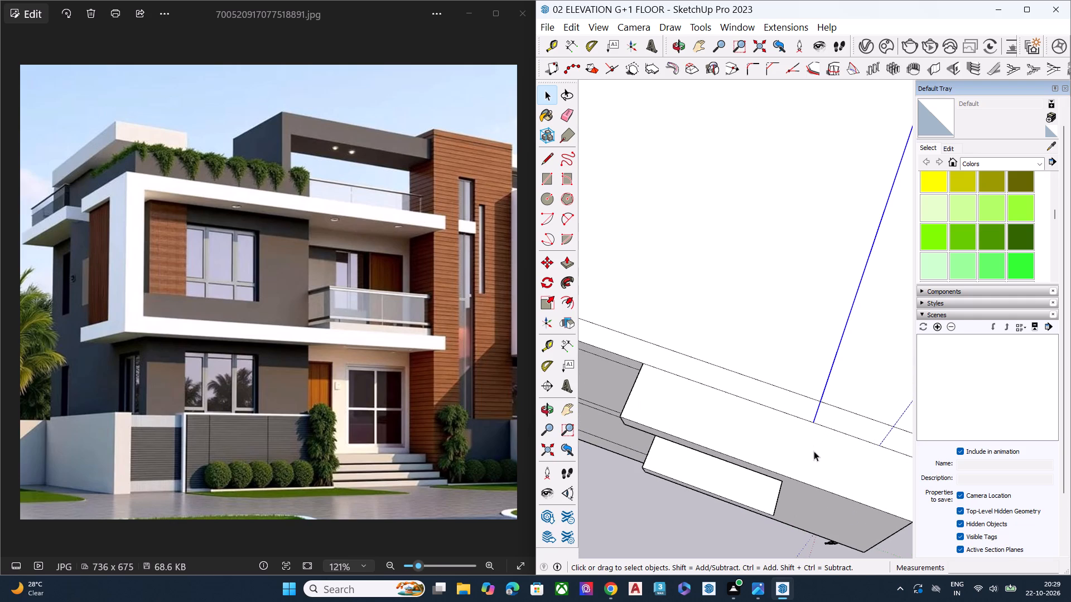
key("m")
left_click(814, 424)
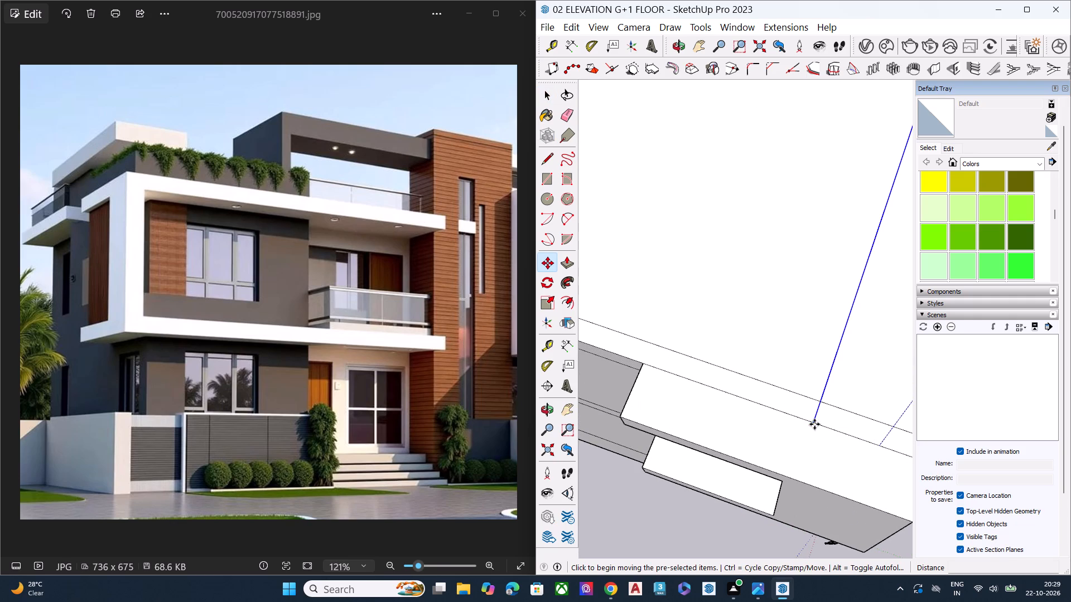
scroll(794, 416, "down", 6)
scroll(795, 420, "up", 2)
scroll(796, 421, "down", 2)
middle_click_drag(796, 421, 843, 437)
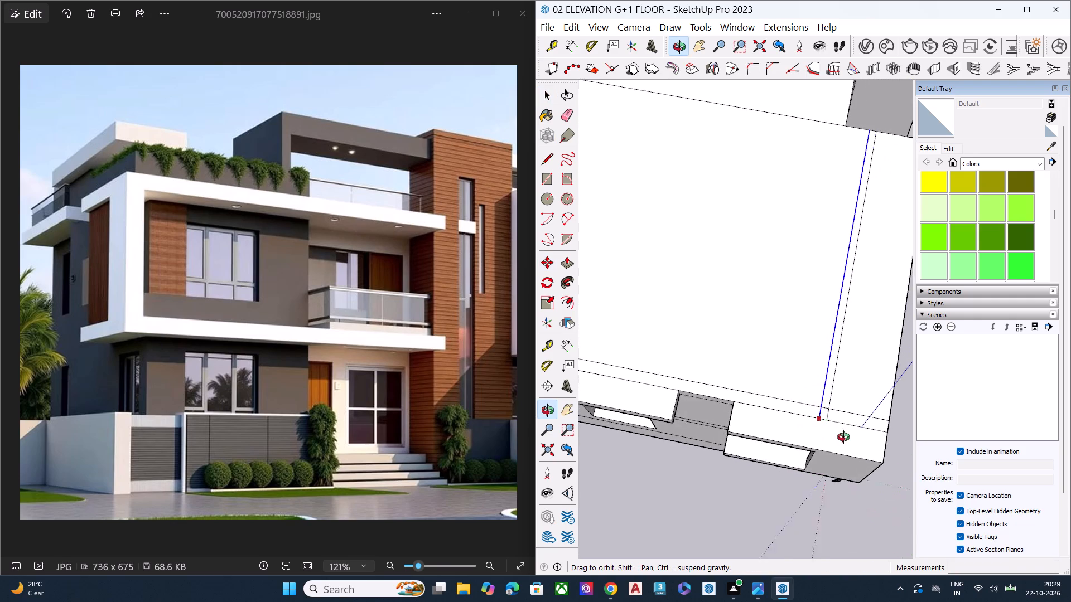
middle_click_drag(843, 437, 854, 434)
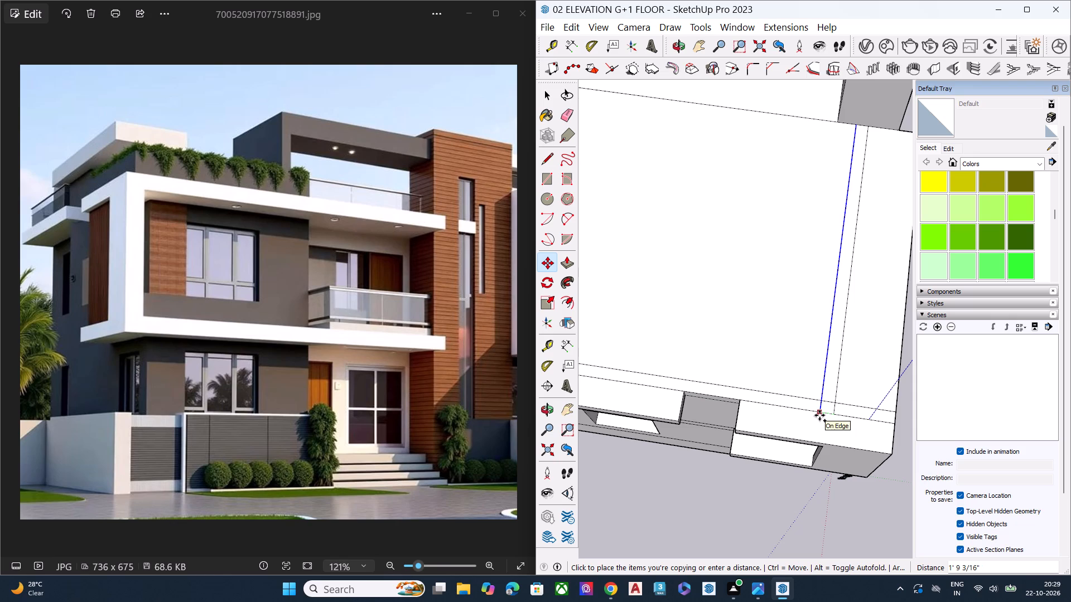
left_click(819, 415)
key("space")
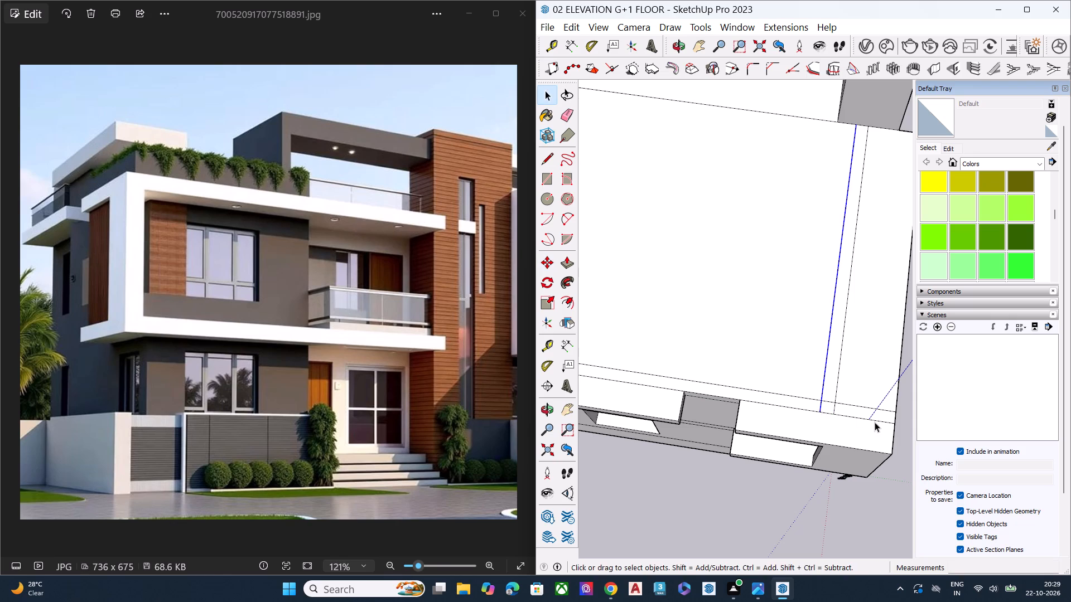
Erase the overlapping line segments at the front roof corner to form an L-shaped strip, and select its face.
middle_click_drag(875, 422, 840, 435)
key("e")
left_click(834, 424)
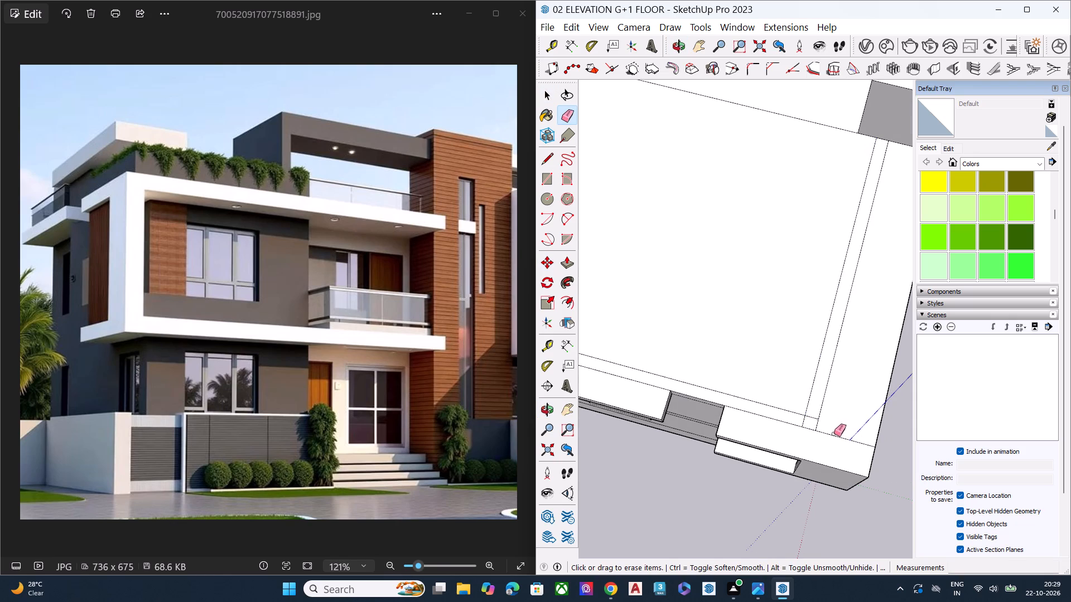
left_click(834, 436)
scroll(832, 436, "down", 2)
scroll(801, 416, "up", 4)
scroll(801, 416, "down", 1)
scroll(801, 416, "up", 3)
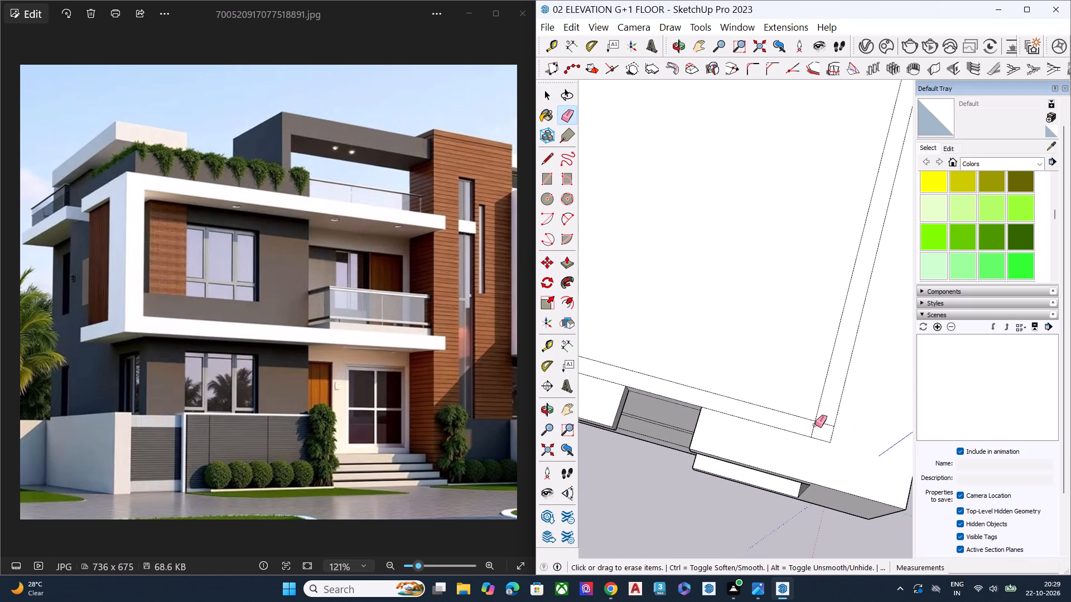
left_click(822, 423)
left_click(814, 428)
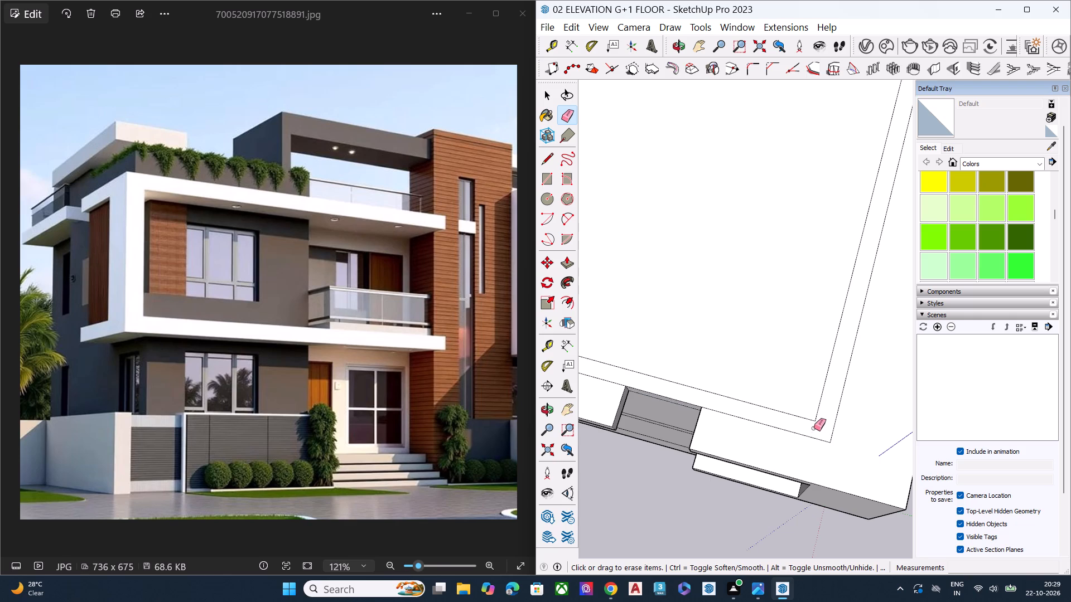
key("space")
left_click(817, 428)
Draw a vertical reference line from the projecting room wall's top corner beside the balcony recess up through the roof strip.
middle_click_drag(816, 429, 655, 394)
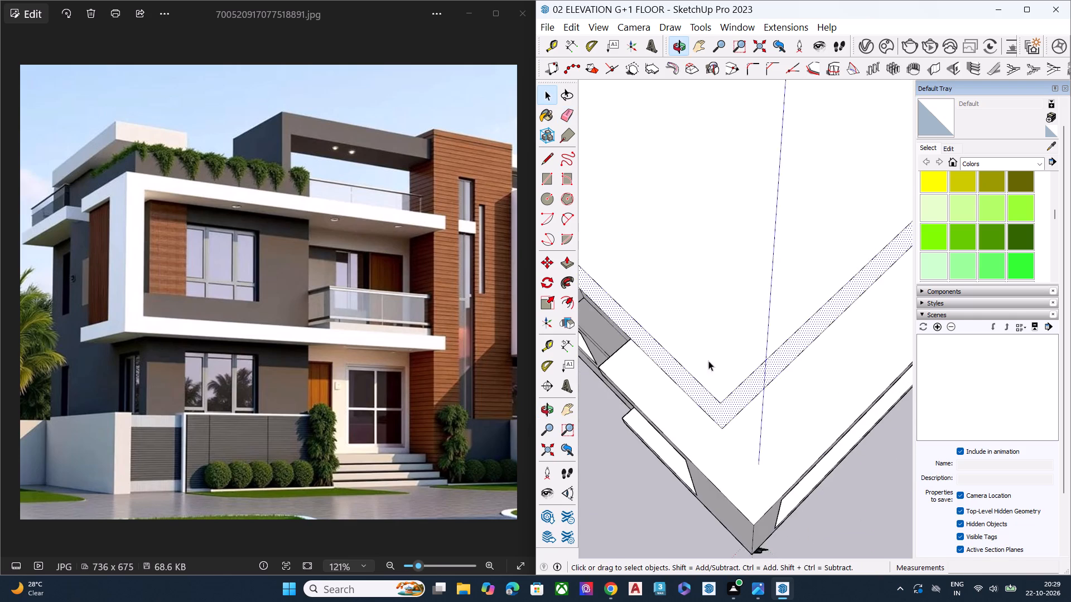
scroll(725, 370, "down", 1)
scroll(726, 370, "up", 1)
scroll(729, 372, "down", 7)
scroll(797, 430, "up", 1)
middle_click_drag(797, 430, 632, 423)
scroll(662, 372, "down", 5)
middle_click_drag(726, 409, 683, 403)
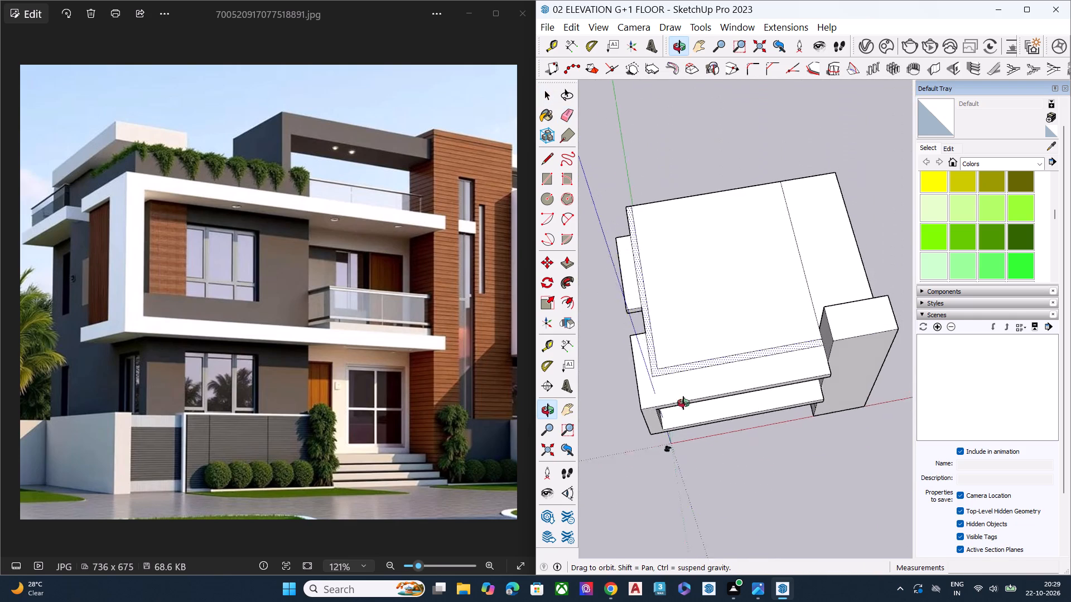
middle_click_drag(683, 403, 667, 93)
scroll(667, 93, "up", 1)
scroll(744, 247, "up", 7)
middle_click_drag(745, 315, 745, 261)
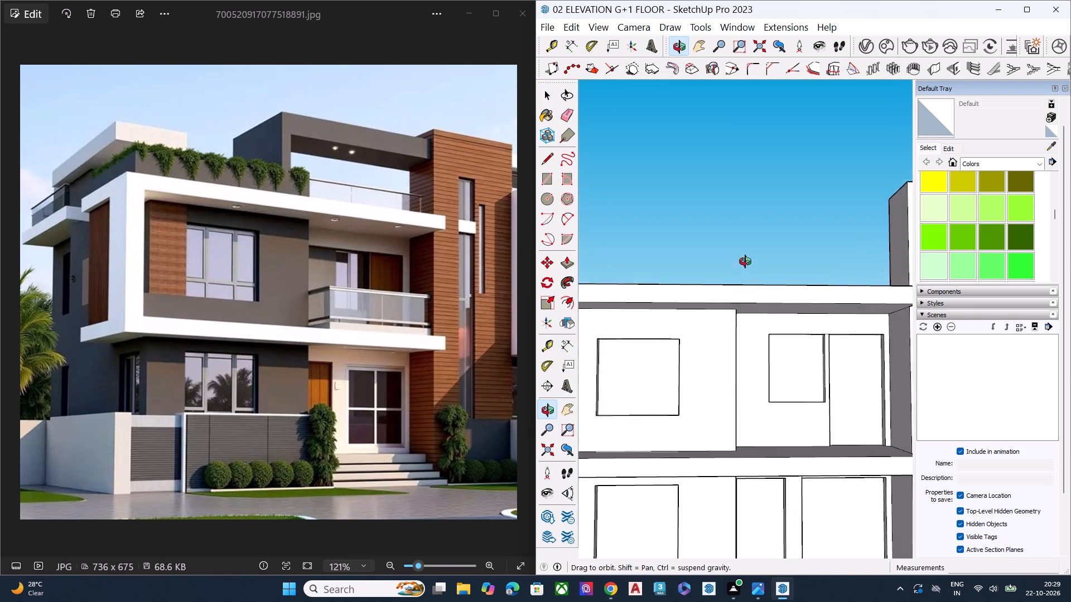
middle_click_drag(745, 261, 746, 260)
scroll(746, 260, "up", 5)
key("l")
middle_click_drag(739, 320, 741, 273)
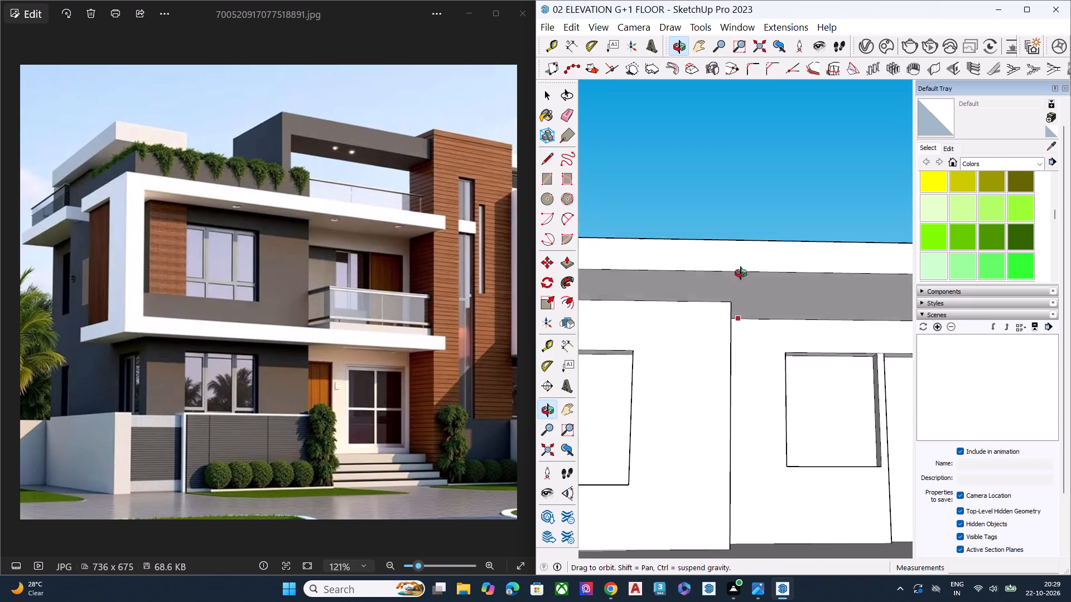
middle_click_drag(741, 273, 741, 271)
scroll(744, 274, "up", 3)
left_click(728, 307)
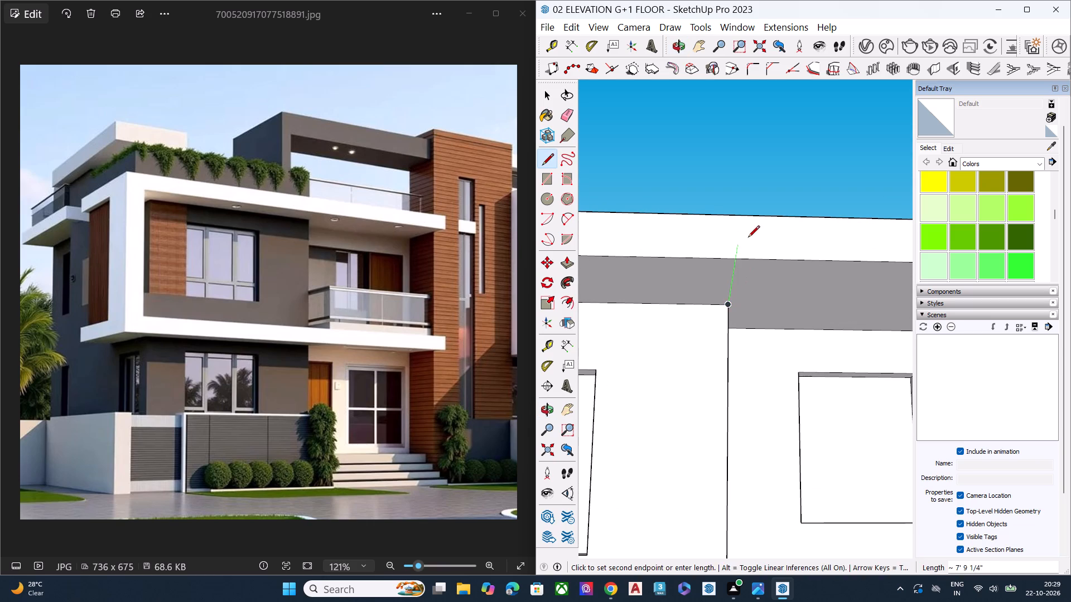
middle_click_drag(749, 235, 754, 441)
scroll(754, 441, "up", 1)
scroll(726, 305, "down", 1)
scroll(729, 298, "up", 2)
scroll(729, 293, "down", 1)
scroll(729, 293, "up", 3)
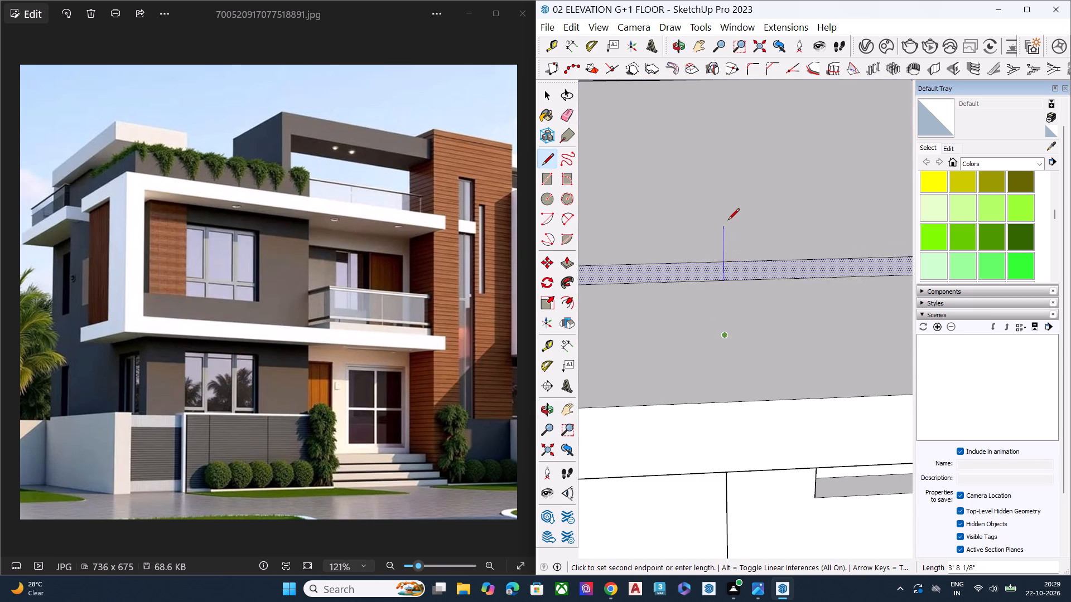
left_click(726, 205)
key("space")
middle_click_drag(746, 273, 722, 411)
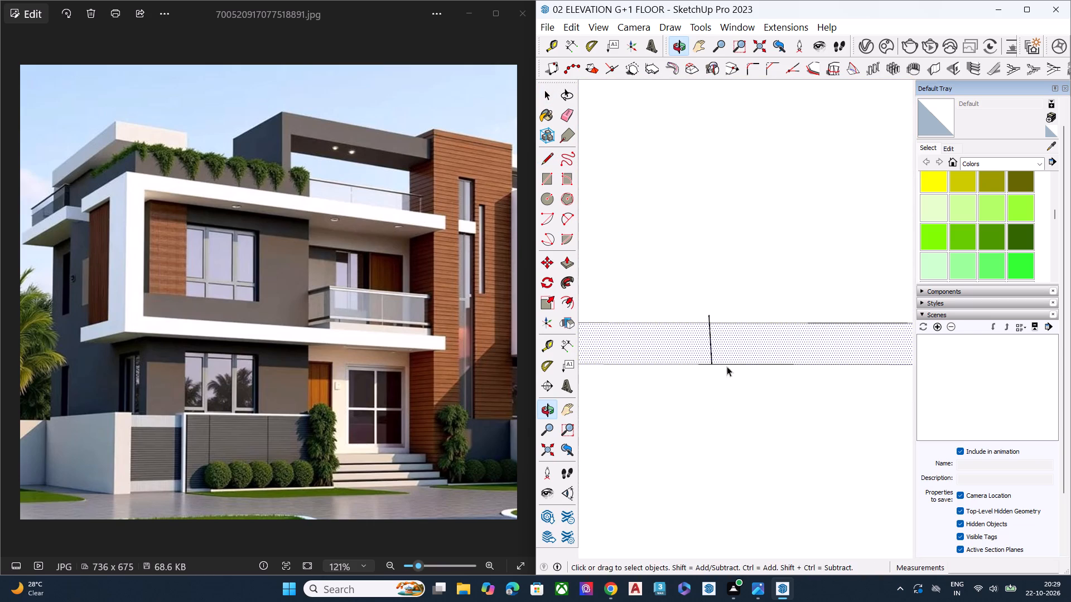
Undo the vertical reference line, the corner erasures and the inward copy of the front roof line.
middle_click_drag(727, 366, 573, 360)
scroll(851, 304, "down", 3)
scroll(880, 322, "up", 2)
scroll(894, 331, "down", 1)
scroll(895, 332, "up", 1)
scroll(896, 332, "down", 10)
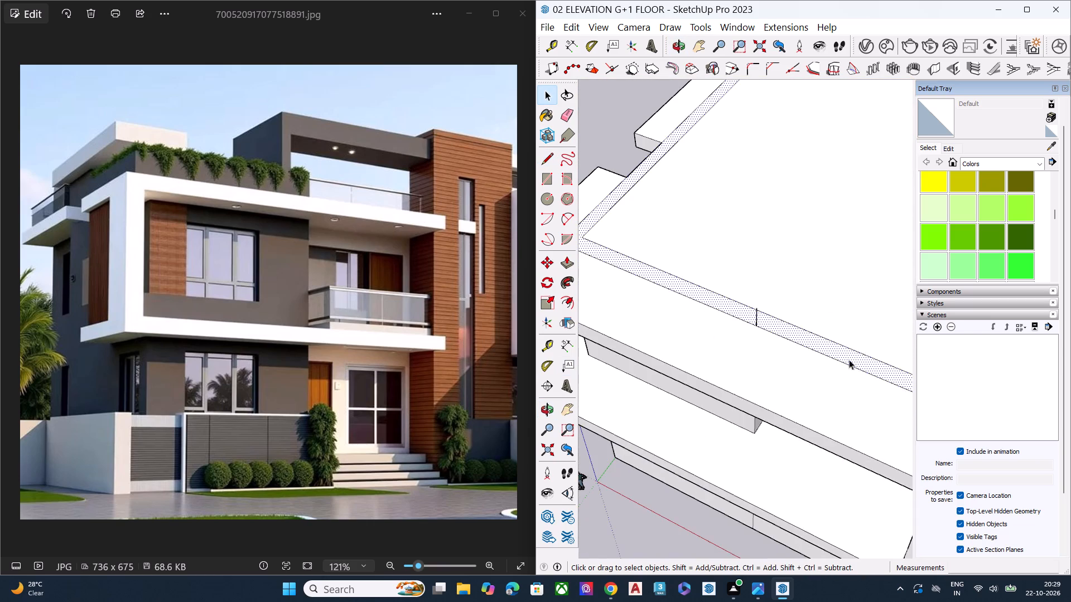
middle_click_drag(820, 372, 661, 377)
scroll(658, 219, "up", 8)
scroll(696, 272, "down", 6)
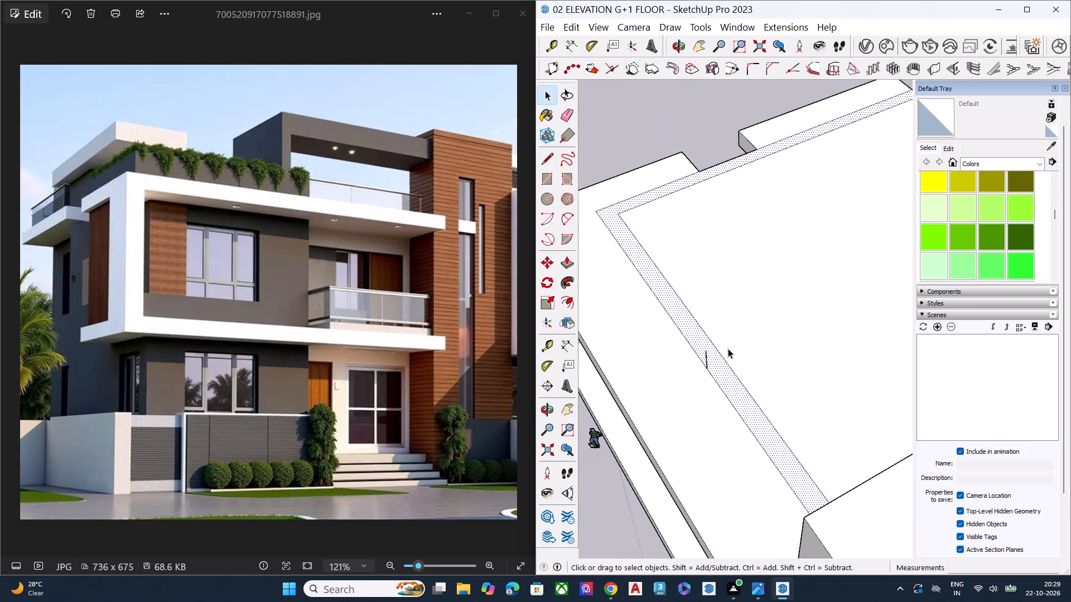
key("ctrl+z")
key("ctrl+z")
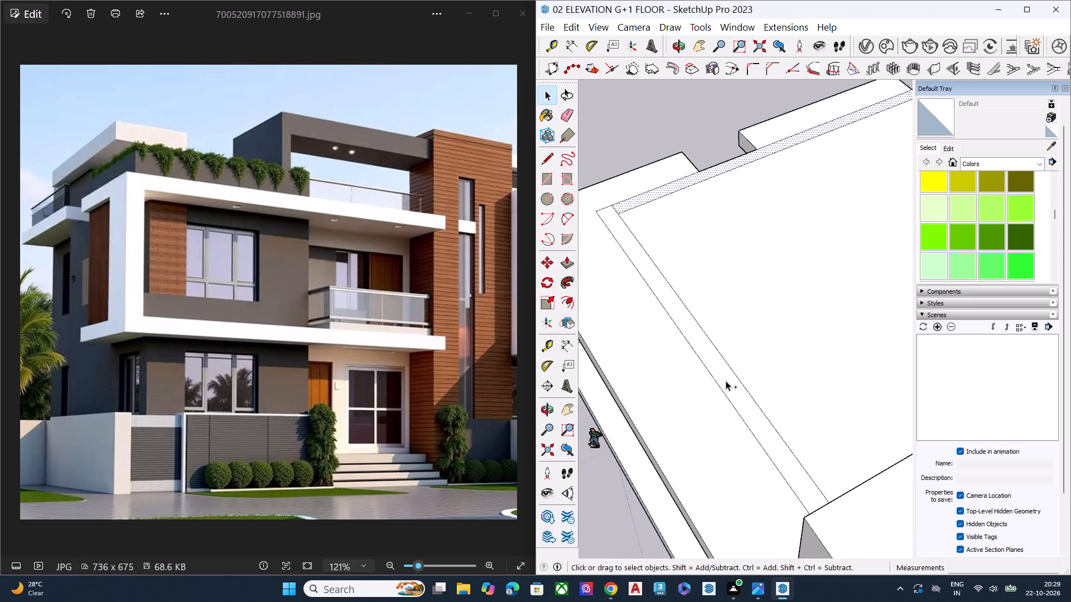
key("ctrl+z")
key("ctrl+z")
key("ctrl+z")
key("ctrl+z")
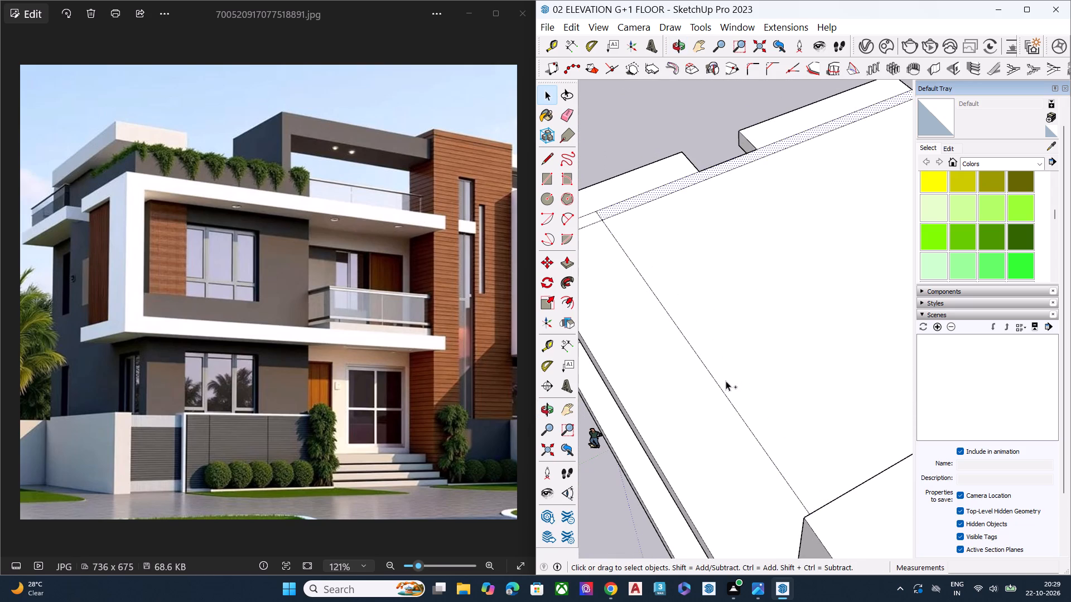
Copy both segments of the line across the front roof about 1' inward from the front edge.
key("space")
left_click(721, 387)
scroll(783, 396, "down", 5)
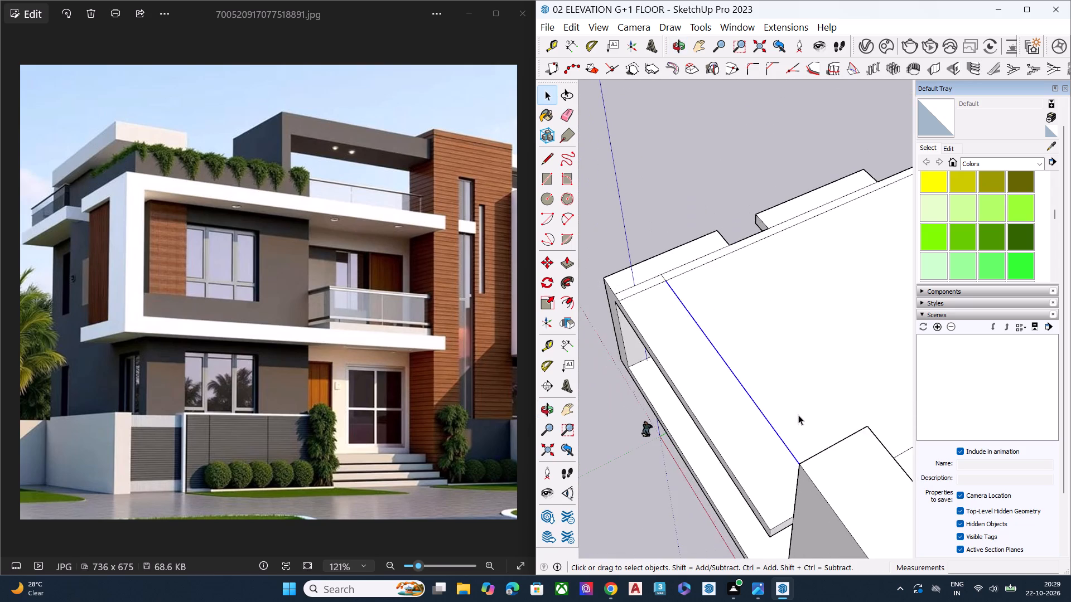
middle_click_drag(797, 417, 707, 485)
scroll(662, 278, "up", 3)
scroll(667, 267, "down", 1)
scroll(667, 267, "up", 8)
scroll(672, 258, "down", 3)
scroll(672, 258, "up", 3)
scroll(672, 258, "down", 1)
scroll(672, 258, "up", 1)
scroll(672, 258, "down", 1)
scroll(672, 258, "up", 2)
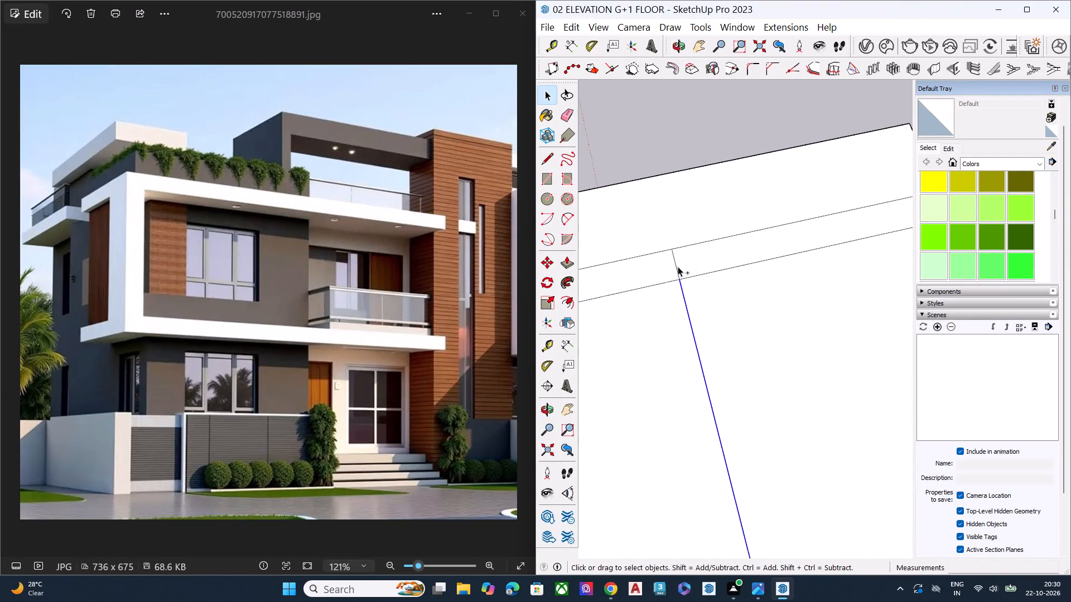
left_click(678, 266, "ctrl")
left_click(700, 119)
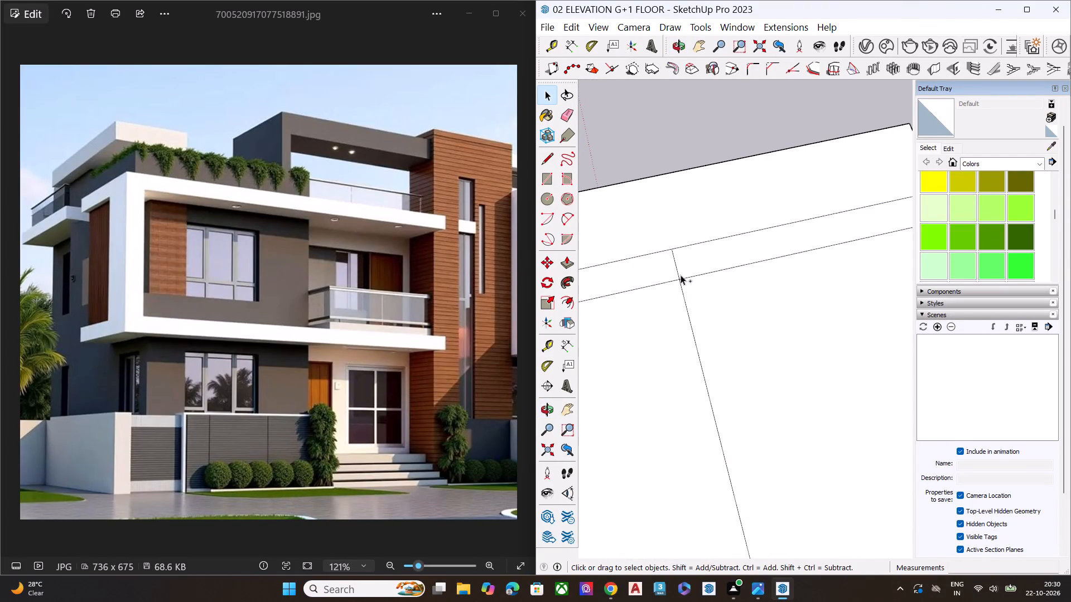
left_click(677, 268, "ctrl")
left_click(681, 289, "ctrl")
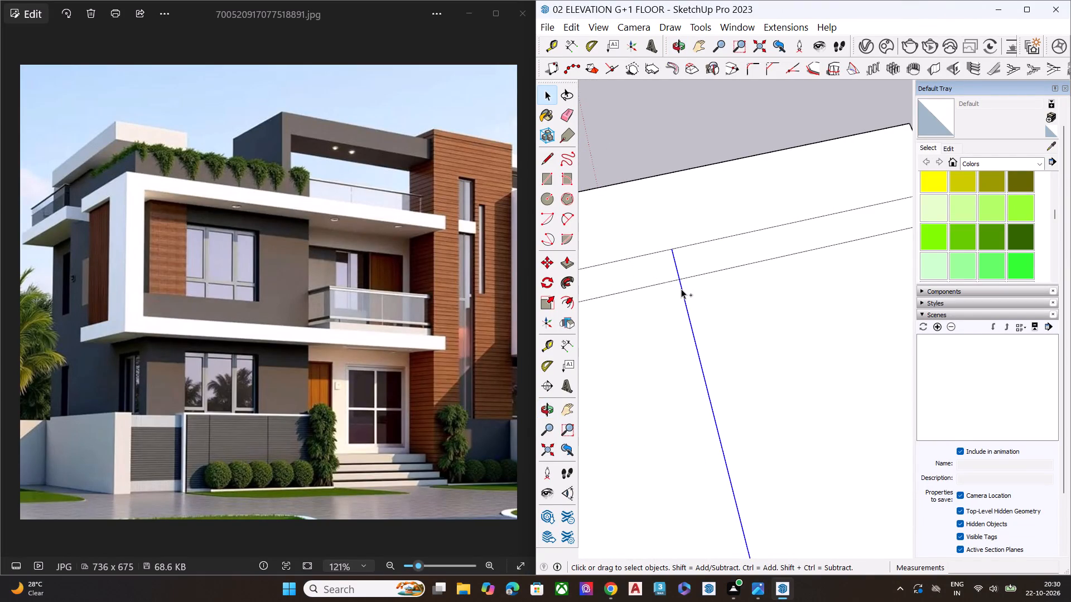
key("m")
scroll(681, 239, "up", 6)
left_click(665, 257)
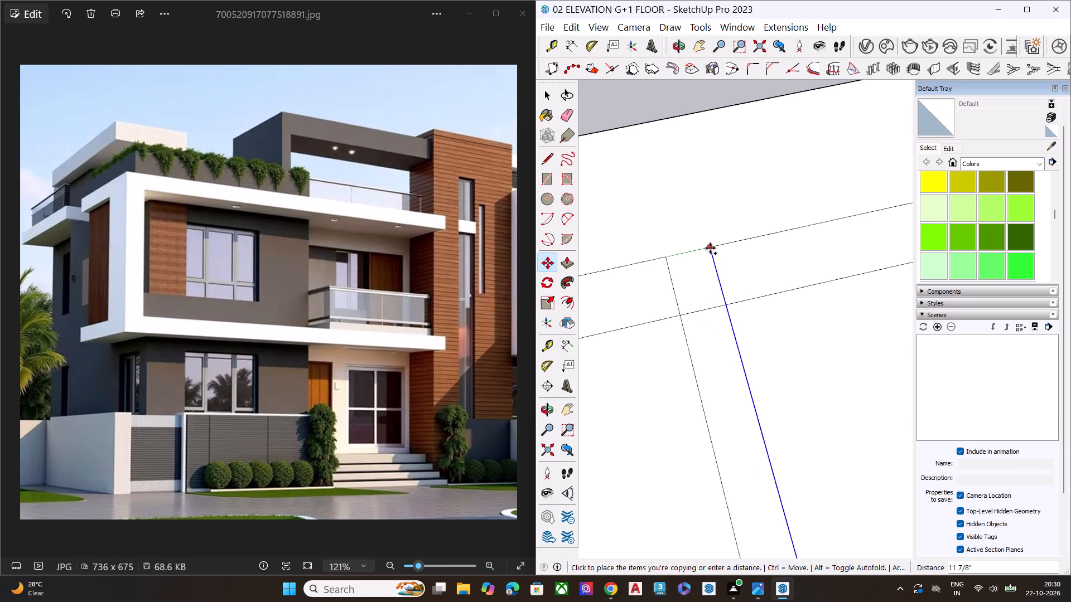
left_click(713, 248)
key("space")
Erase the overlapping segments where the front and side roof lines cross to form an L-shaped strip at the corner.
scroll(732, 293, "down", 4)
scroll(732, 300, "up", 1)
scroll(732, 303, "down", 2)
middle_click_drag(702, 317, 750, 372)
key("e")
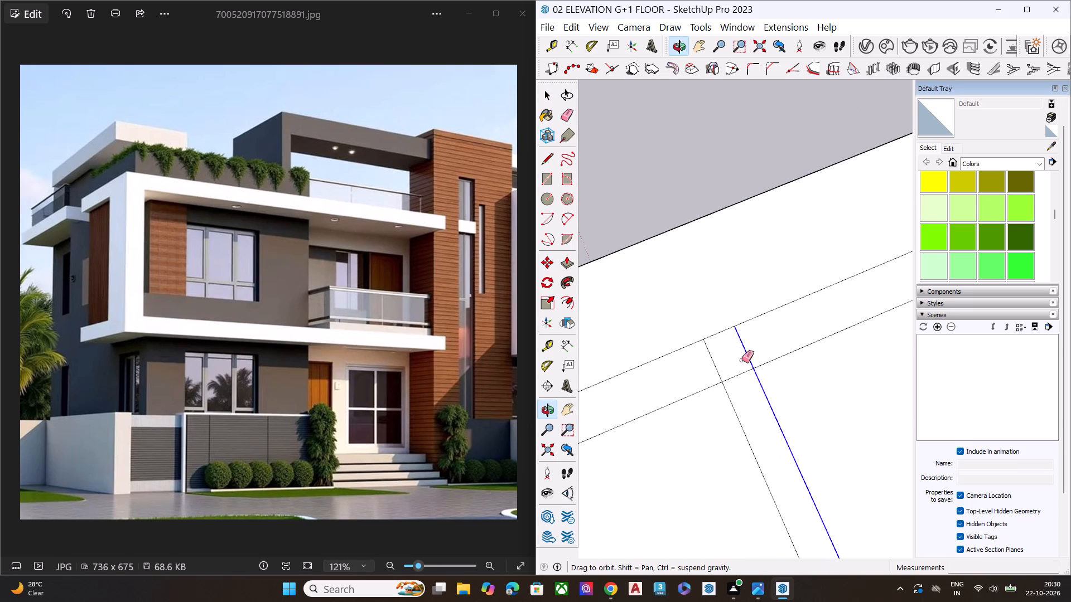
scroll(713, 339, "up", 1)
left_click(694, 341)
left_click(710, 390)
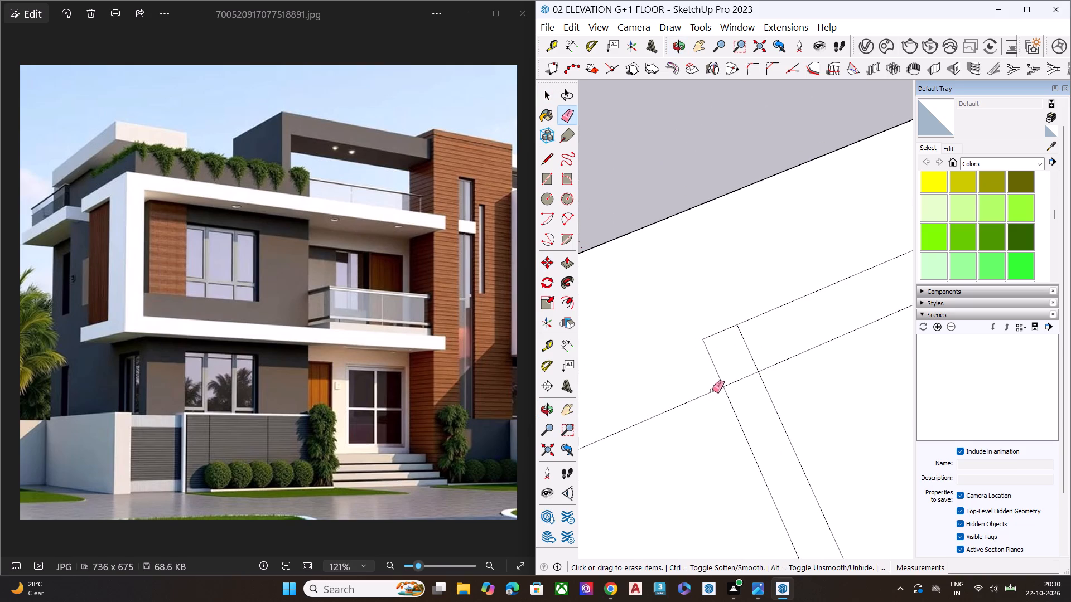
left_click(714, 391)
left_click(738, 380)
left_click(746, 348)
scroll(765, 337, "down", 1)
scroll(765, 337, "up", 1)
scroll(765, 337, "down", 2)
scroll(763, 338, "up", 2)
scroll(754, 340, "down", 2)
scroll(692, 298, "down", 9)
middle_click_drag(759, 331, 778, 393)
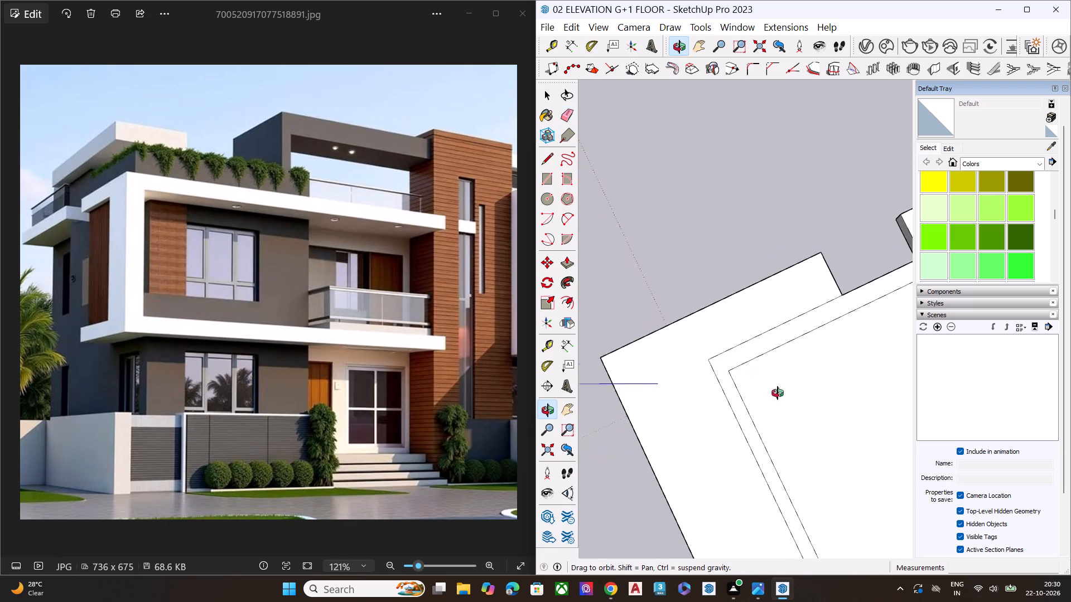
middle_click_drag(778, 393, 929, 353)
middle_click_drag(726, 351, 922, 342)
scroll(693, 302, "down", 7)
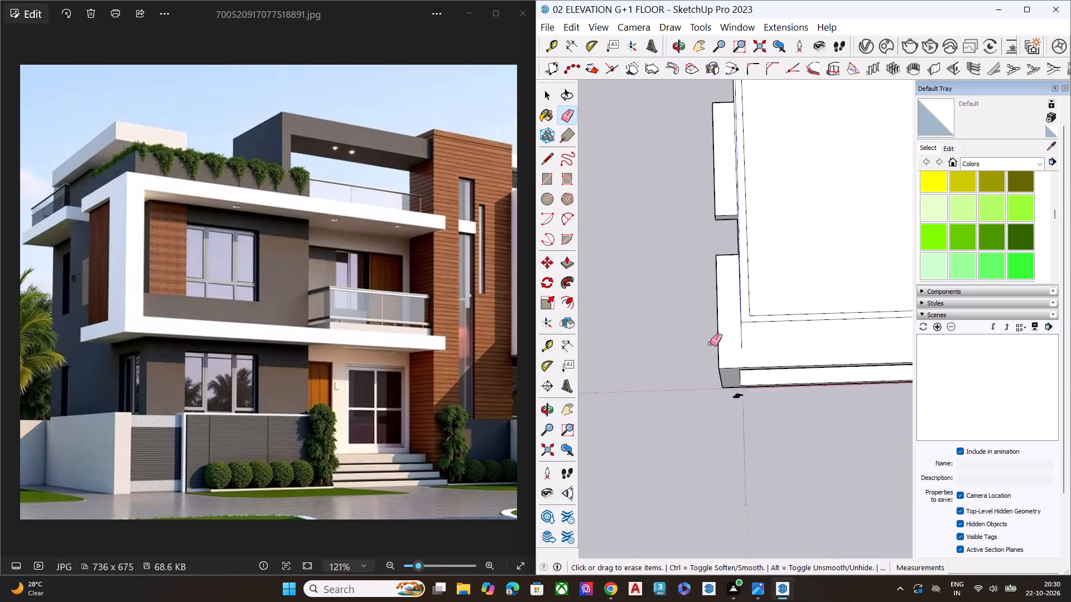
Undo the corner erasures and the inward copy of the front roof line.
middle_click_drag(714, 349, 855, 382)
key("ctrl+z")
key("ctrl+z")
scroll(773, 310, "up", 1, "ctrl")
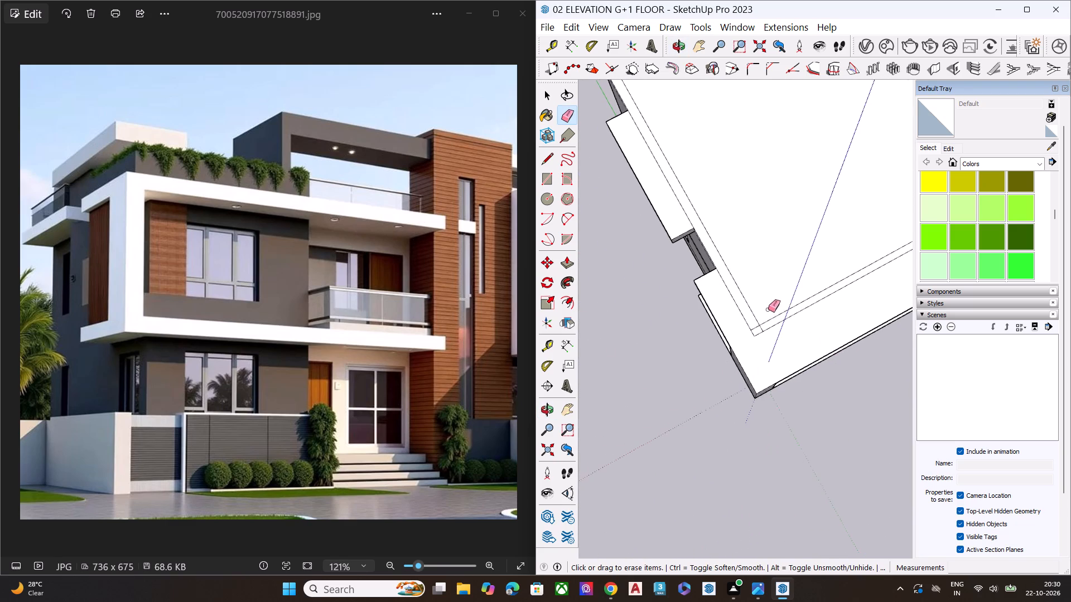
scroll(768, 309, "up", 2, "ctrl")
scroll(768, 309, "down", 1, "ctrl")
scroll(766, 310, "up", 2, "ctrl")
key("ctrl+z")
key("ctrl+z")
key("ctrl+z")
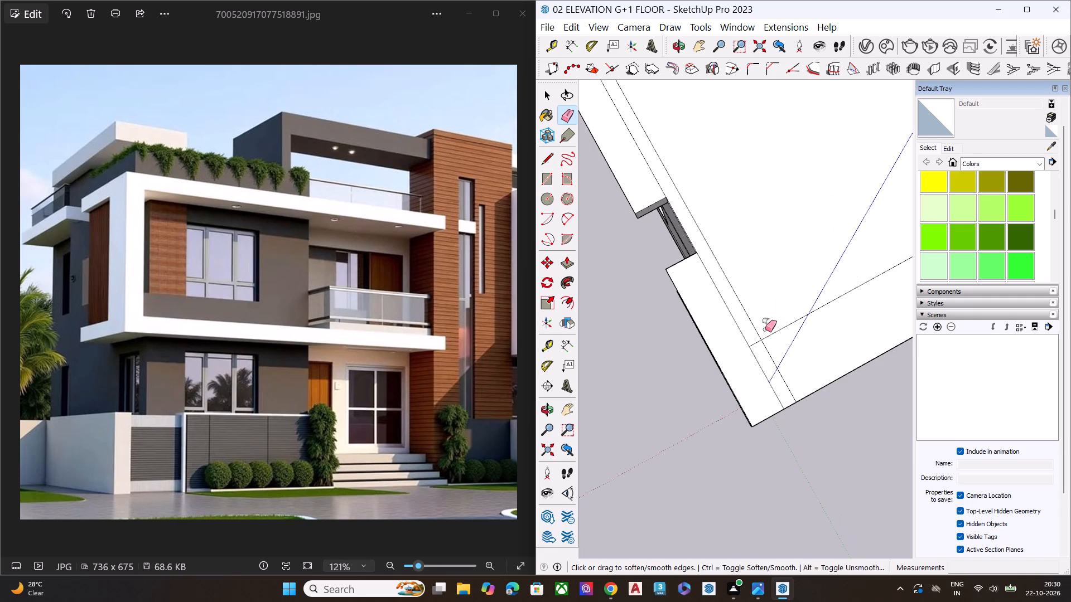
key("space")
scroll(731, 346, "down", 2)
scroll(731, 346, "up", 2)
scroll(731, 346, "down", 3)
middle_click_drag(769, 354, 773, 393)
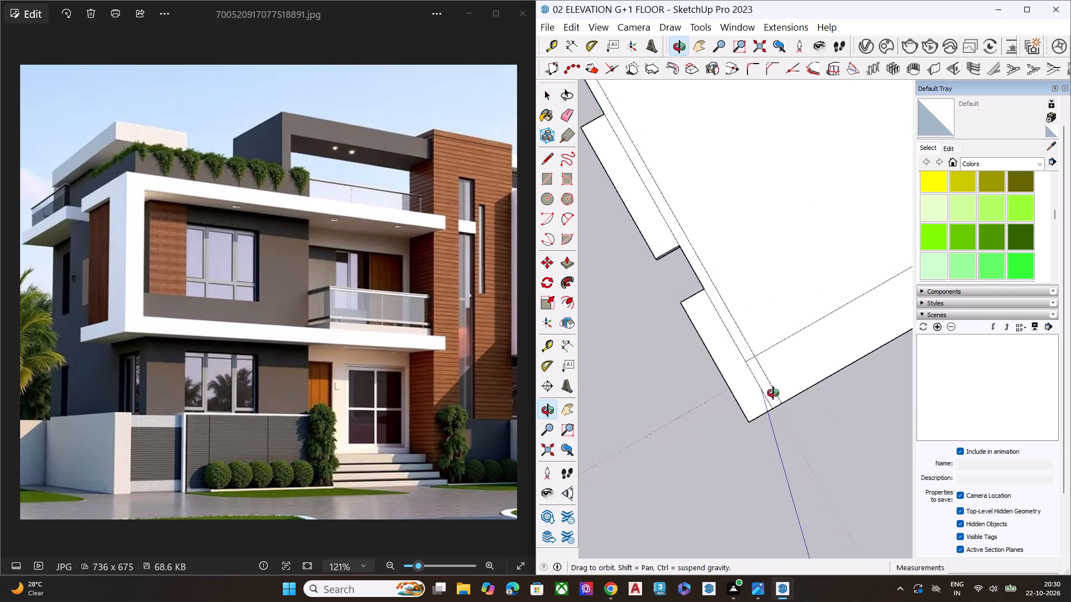
Copy both segments of the line across the front roof about 1' 6" inward from the front edge.
middle_click_drag(773, 393, 983, 341)
scroll(889, 346, "up", 1)
scroll(694, 302, "down", 7)
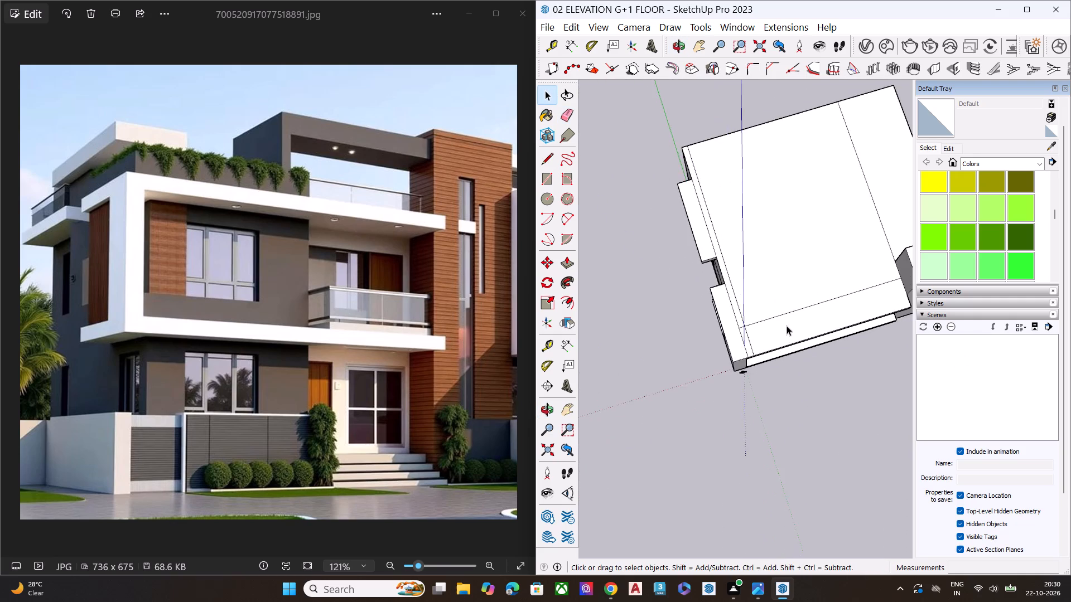
middle_click_drag(712, 335, 683, 211)
scroll(727, 318, "up", 7)
middle_click_drag(672, 329, 1020, 338)
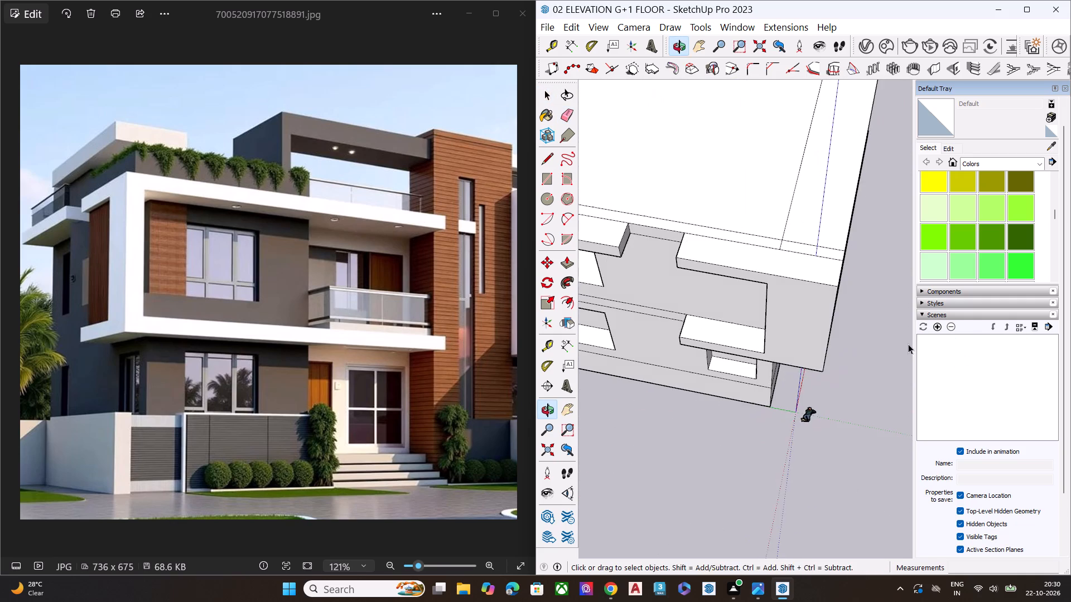
middle_click_drag(669, 329, 1012, 331)
middle_click_drag(734, 333, 505, 365)
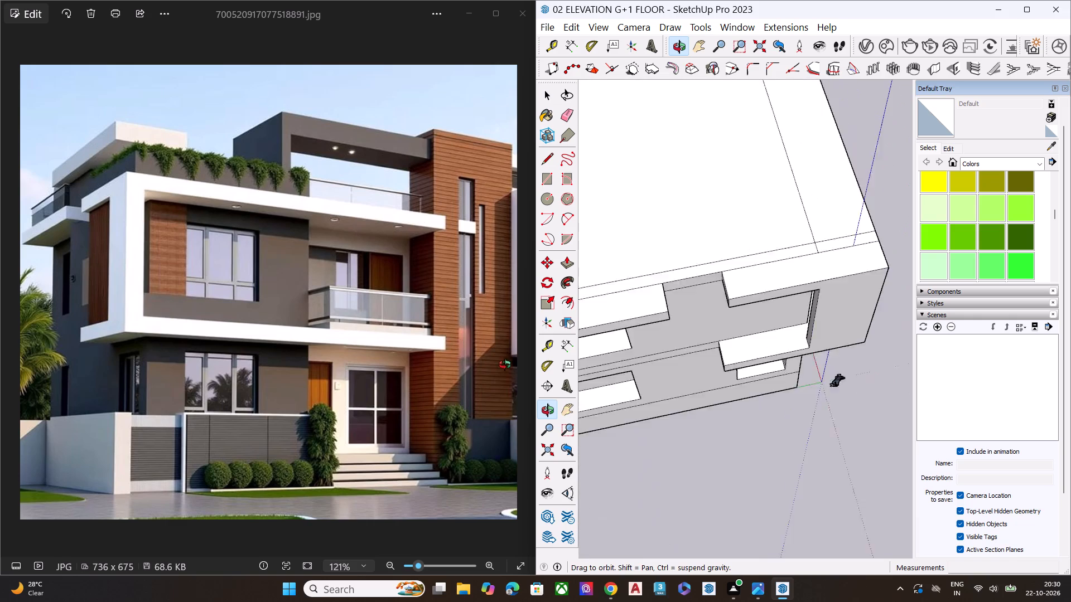
middle_click_drag(505, 365, 471, 363)
scroll(631, 350, "down", 6)
middle_click_drag(678, 378, 660, 341)
scroll(672, 337, "up", 2)
scroll(725, 318, "down", 1)
scroll(726, 317, "up", 5)
scroll(742, 294, "down", 1)
scroll(742, 294, "up", 3)
scroll(750, 276, "down", 2)
scroll(750, 276, "up", 1)
scroll(750, 276, "down", 4)
scroll(750, 276, "up", 1)
left_click(748, 284)
scroll(748, 284, "up", 6)
scroll(748, 284, "down", 1)
scroll(748, 285, "up", 2)
scroll(748, 302, "down", 2)
scroll(747, 302, "up", 1)
scroll(747, 302, "down", 3)
scroll(747, 302, "up", 2)
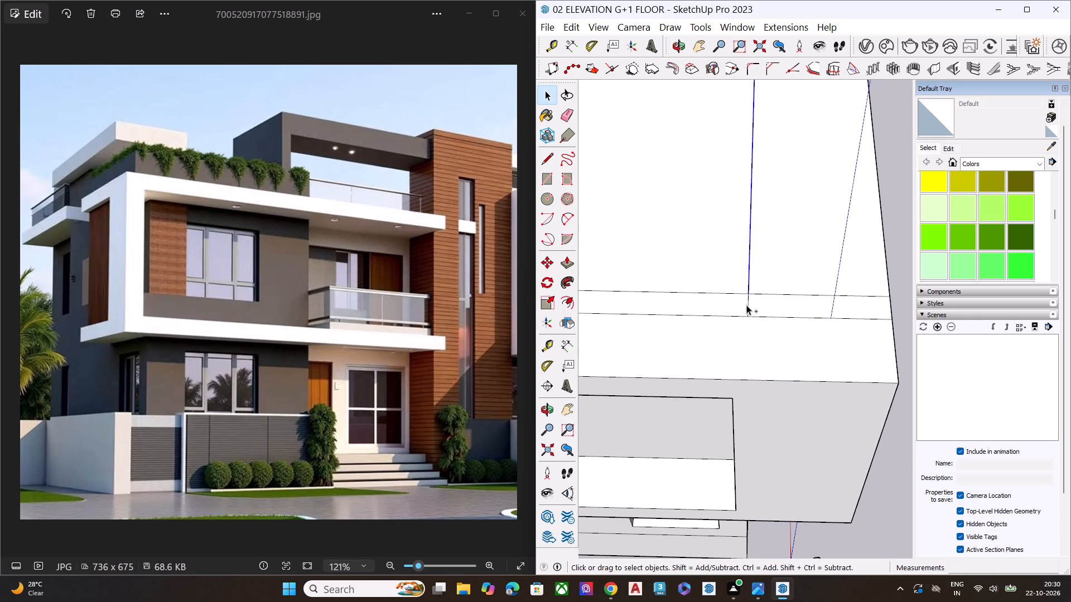
left_click(747, 304, "ctrl")
key("m")
scroll(745, 322, "up", 6)
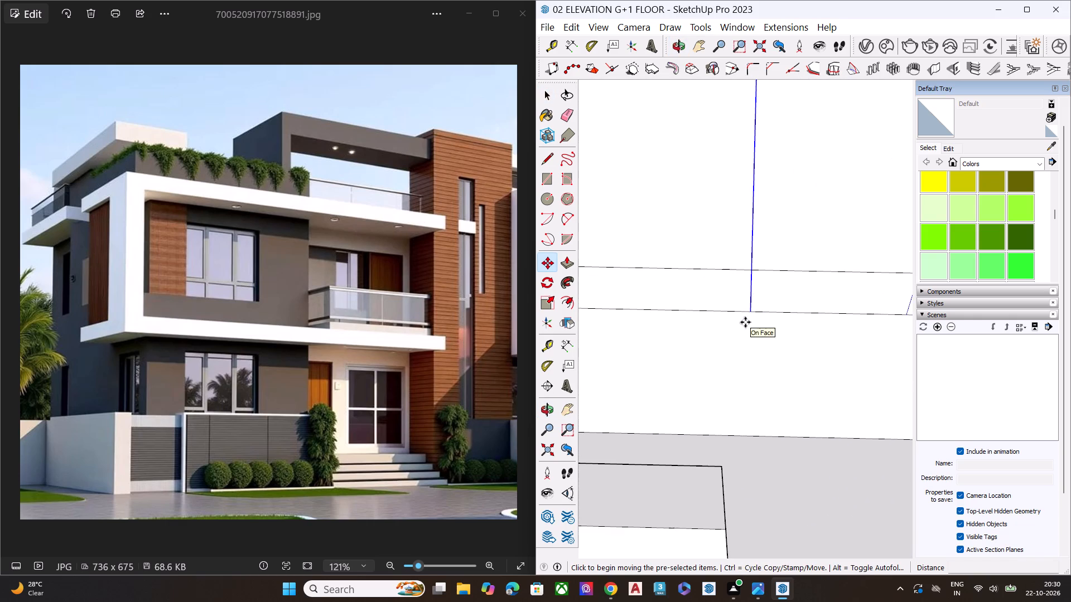
left_click(750, 312)
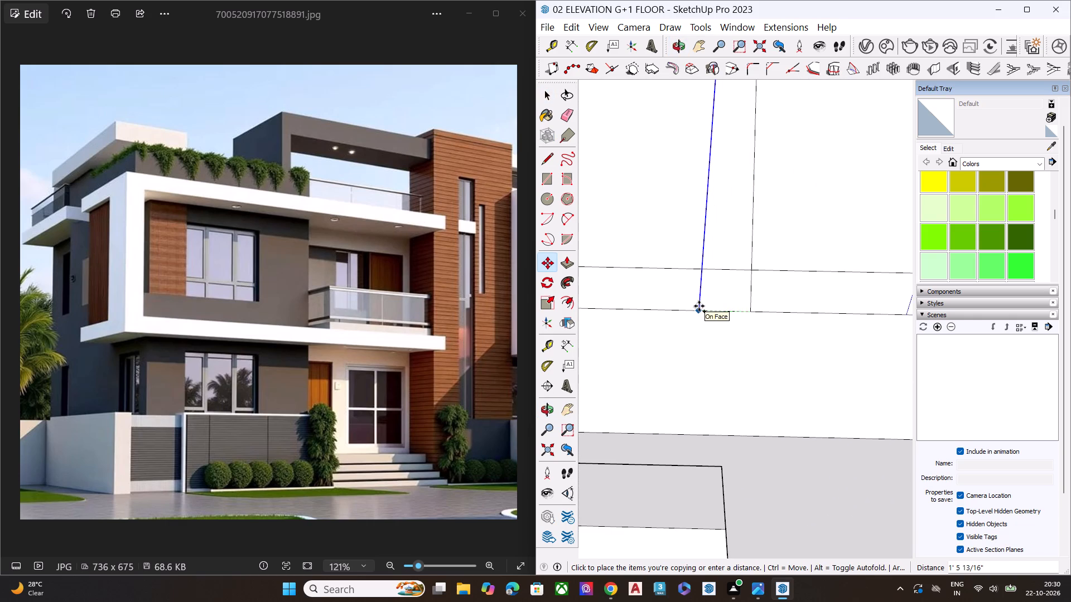
left_click(699, 306)
Erase the overrunning and crossing segments where the front and side roof line pairs meet, forming an L-shaped strip at the corner.
scroll(788, 327, "down", 5)
scroll(803, 364, "up", 1)
scroll(804, 367, "down", 2)
scroll(807, 371, "up", 1)
scroll(807, 372, "down", 9)
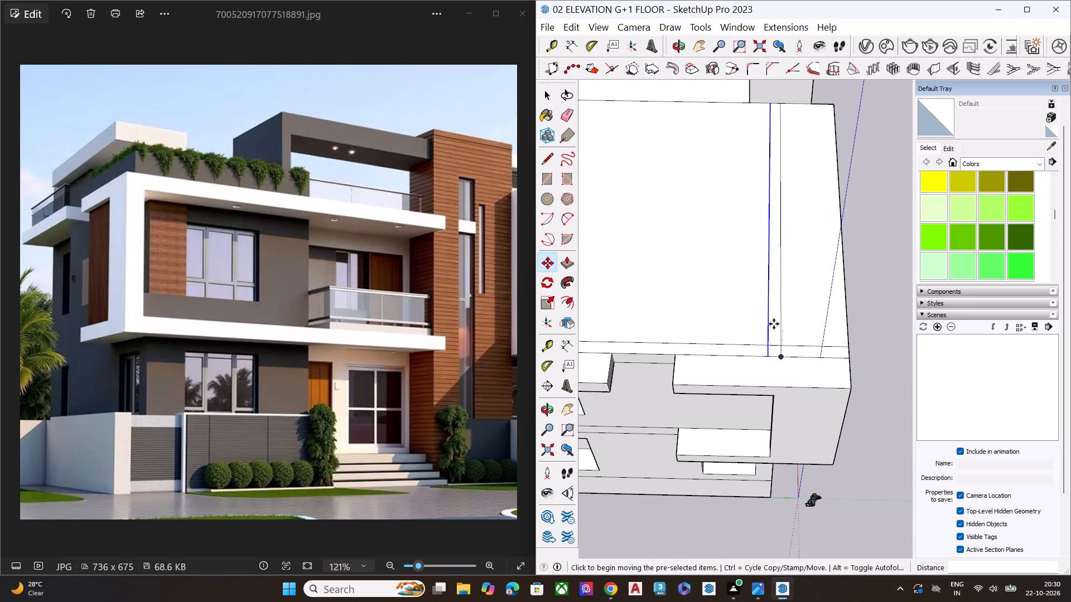
scroll(774, 324, "up", 5)
key("space")
scroll(776, 366, "up", 1)
scroll(776, 367, "down", 1)
scroll(777, 367, "up", 4)
key("e")
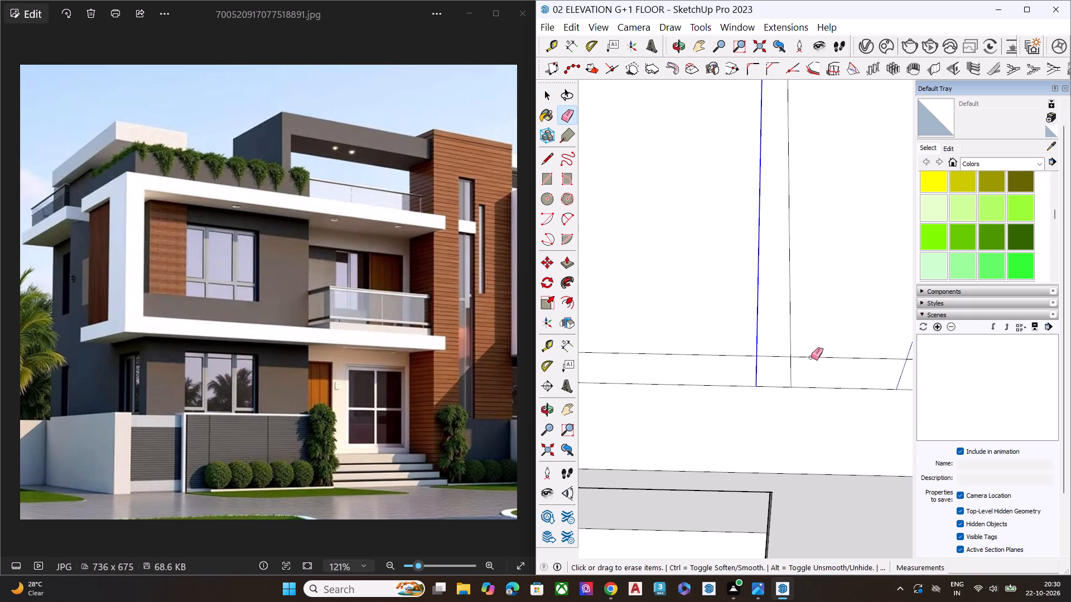
left_click(811, 357)
left_click(810, 386)
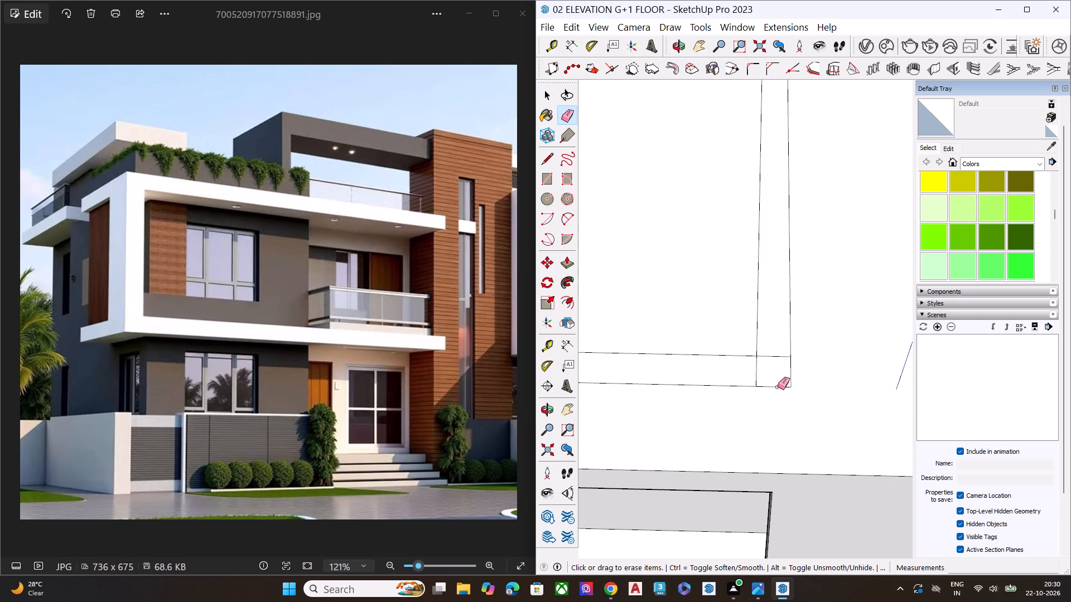
left_click(773, 356)
left_click(759, 368)
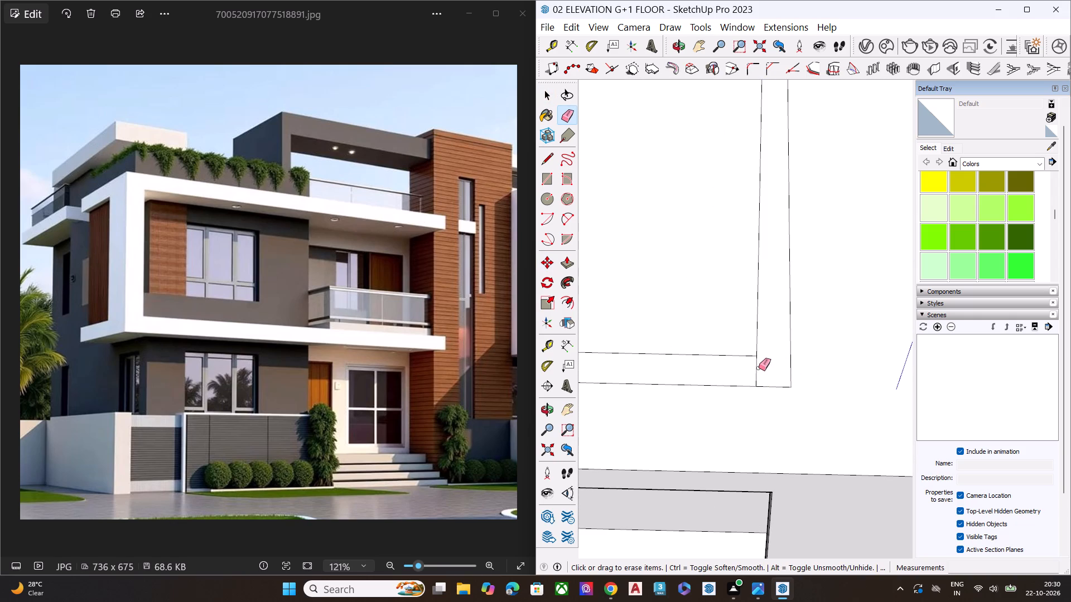
left_click(757, 371)
key("space")
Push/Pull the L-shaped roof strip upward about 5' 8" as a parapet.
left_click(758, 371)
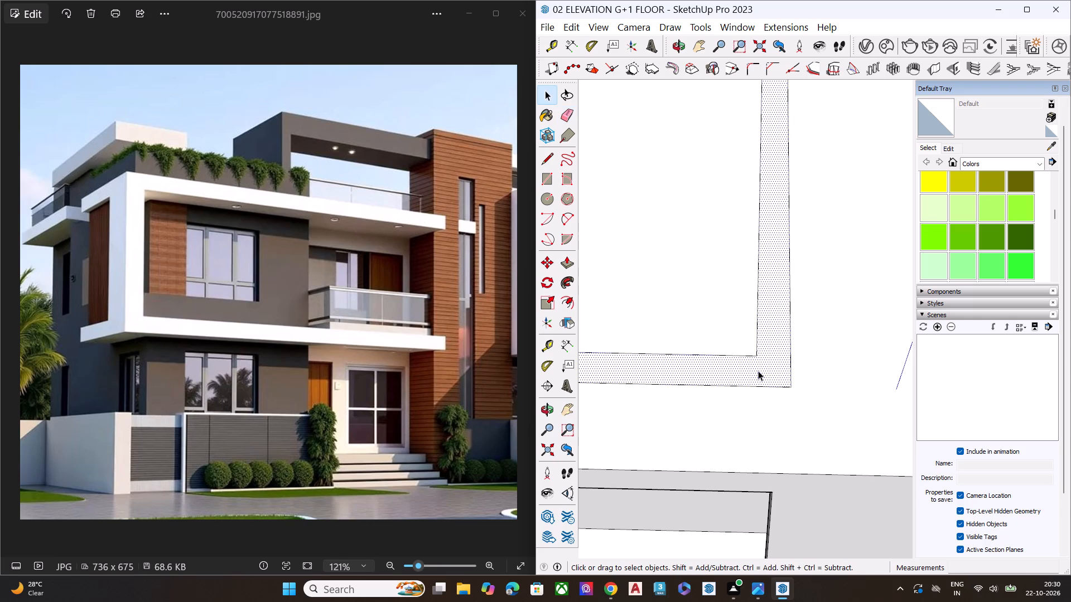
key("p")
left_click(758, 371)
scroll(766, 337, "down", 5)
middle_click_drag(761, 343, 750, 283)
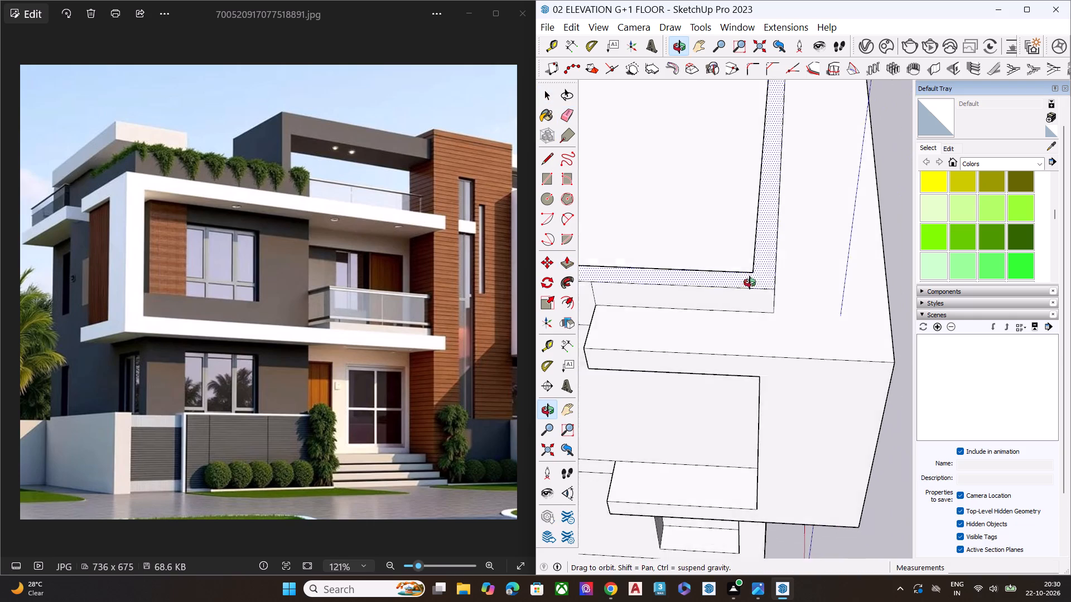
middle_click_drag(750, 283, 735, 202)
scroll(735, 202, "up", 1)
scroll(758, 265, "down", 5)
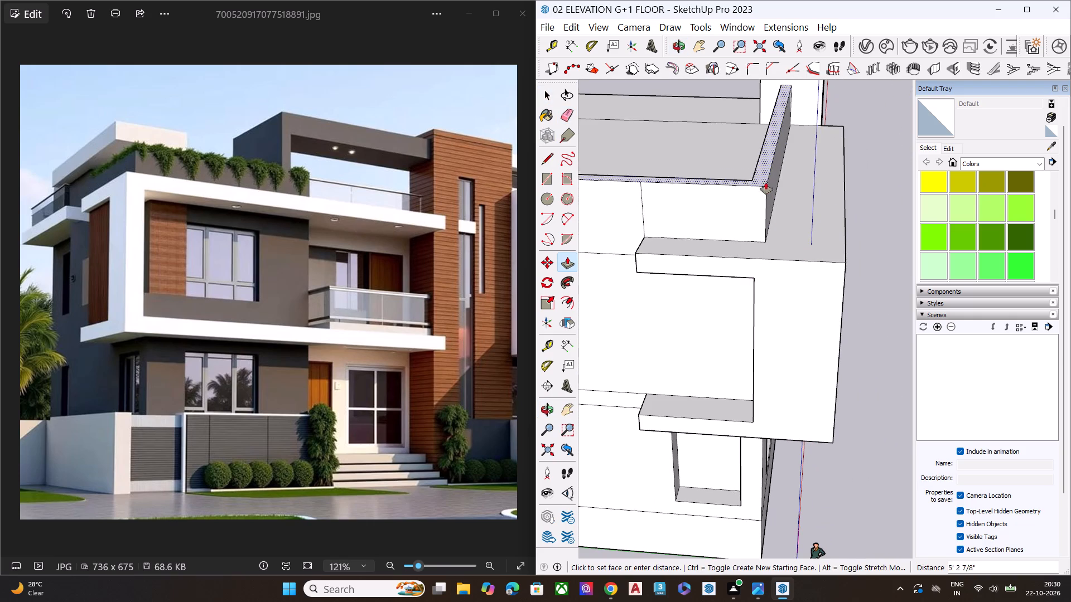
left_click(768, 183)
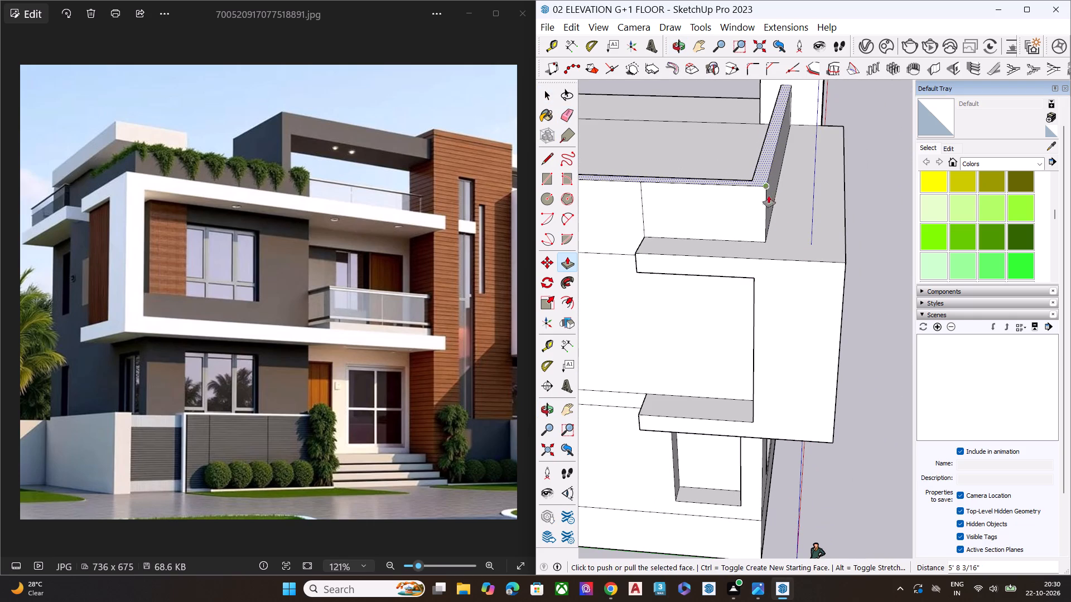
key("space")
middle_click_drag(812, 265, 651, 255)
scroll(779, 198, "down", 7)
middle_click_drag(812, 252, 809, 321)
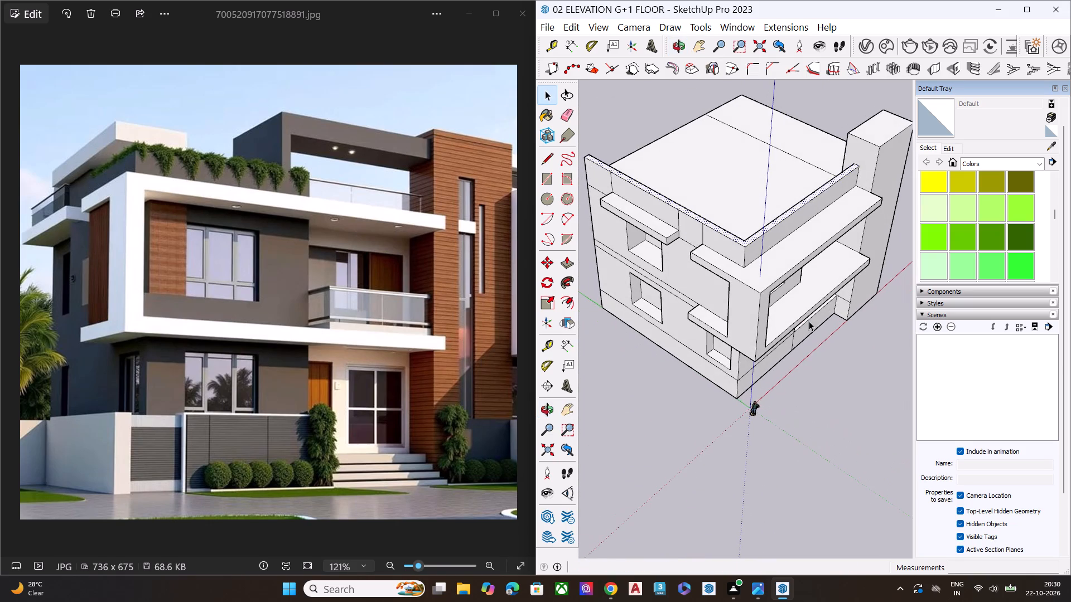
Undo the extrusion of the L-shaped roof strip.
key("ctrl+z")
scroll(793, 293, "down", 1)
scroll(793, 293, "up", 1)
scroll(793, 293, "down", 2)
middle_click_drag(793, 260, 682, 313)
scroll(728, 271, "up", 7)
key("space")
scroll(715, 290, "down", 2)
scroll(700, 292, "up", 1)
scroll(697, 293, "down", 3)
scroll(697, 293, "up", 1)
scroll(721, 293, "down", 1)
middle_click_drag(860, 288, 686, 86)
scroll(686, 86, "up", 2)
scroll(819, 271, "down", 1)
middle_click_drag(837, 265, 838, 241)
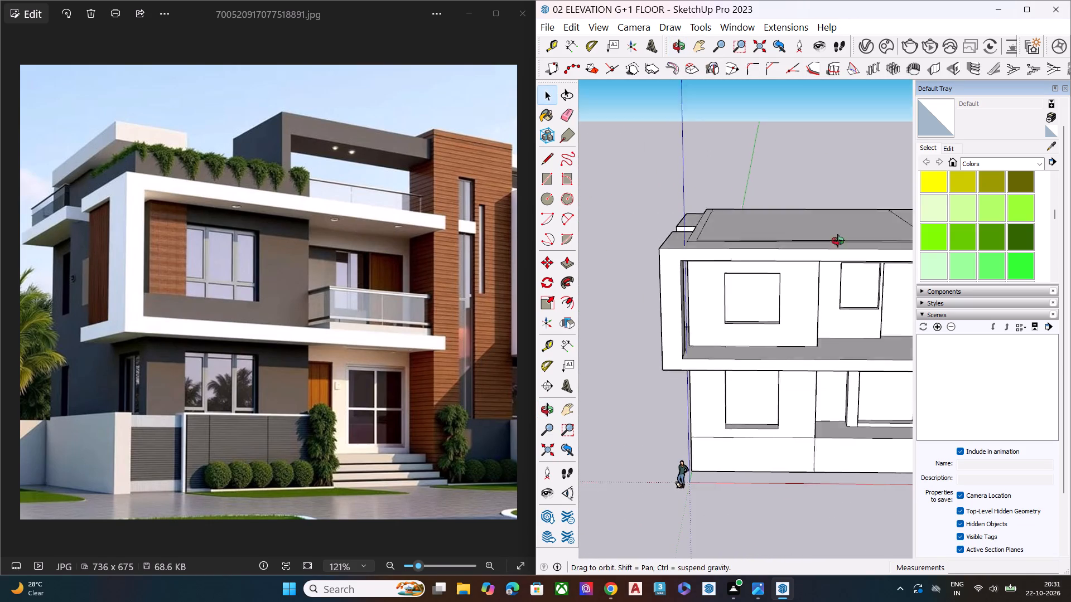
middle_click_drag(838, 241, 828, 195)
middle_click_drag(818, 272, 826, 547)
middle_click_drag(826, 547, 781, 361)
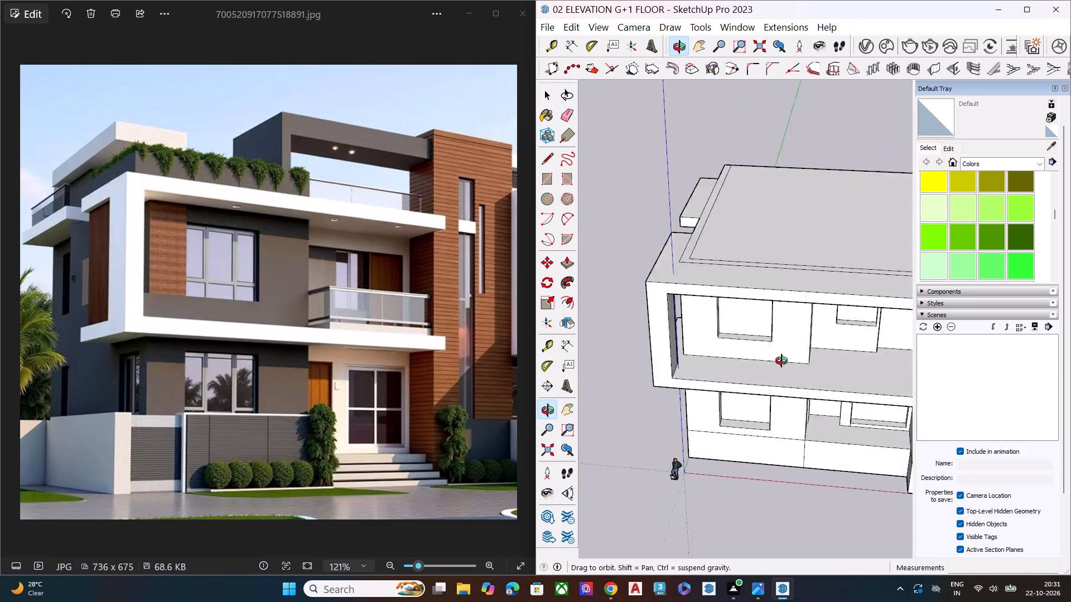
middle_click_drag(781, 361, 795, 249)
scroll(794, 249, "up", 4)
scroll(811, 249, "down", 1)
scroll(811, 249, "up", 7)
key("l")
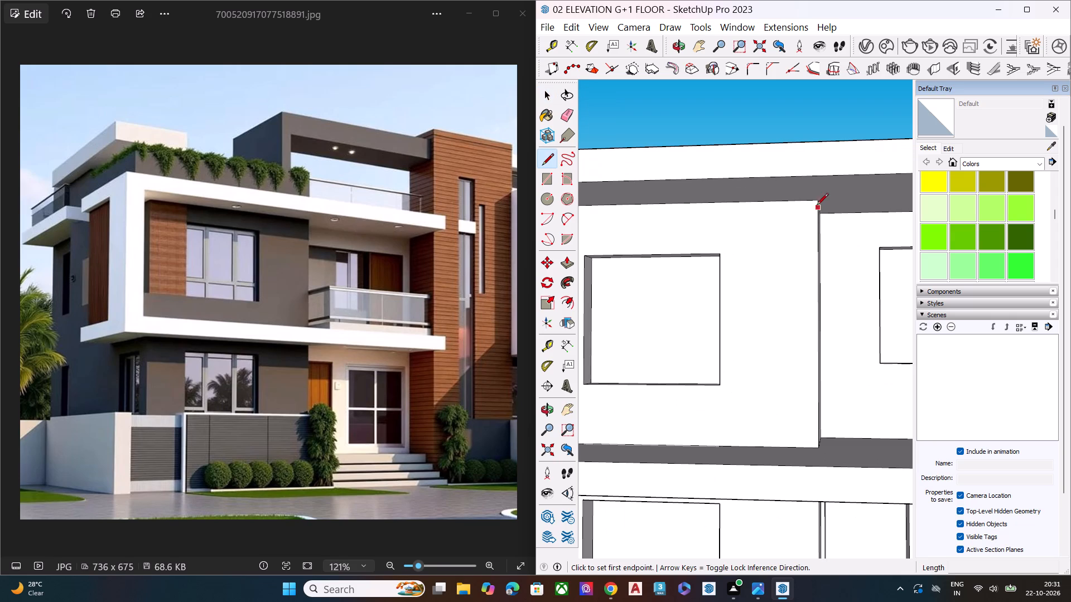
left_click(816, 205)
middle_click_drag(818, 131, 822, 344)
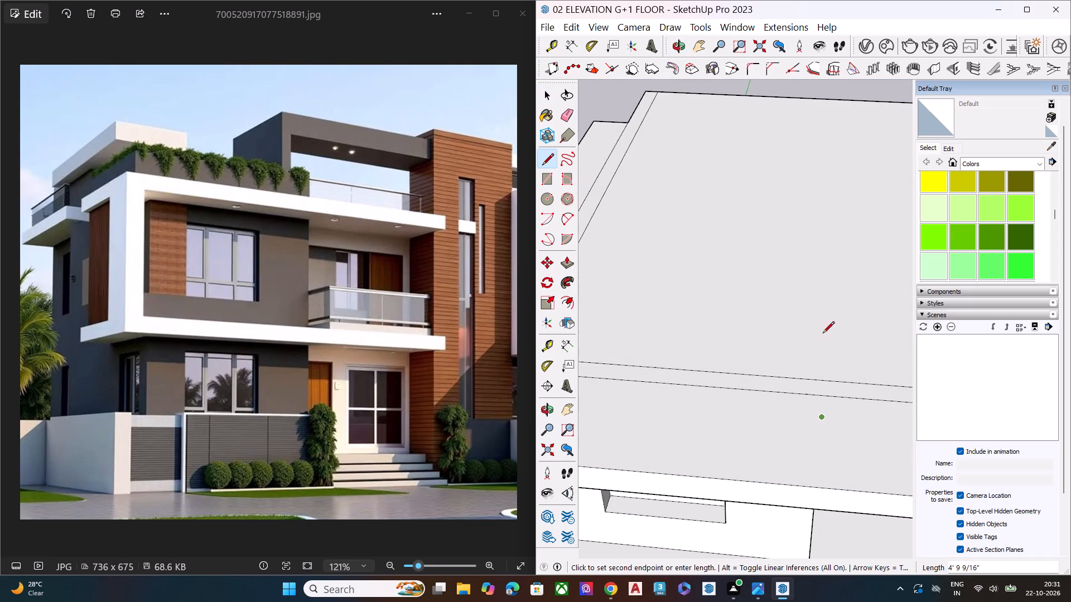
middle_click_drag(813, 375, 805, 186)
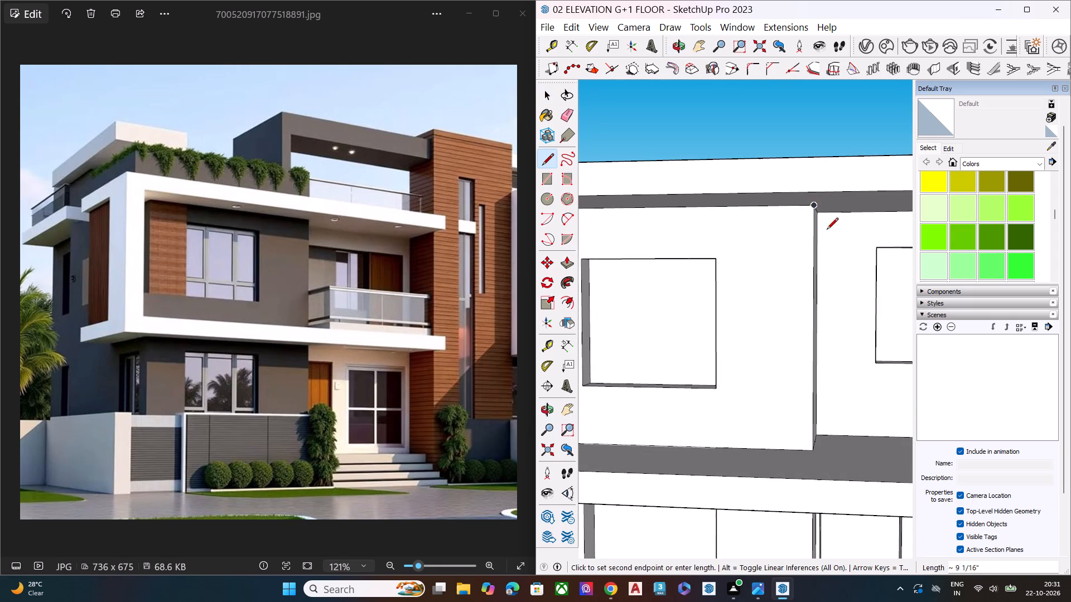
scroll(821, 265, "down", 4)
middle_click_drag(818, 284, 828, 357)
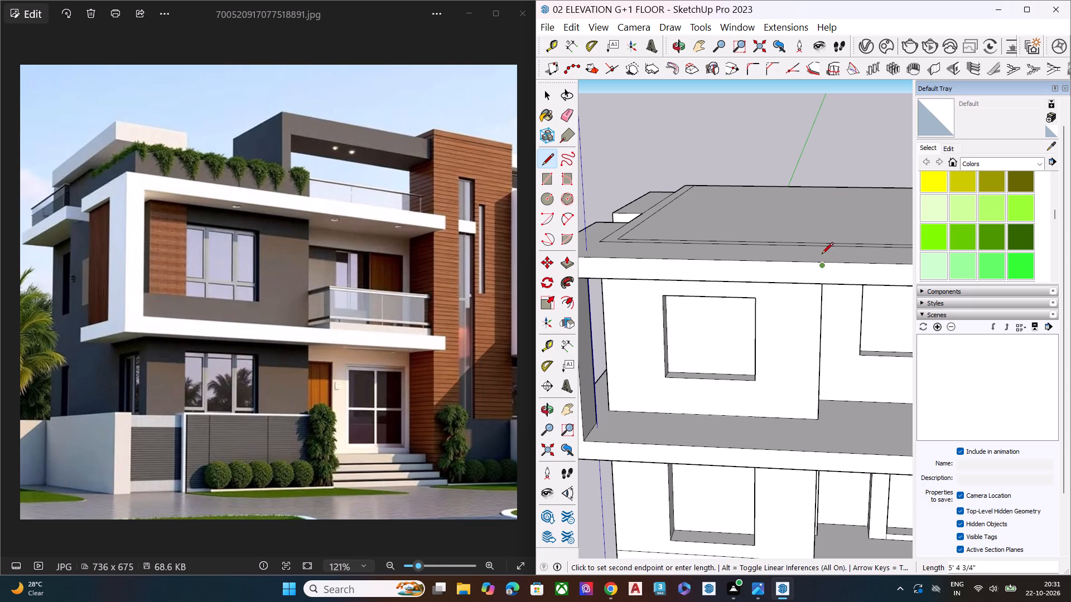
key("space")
Draw a vertical reference line from the top corner of the projecting upper-floor front wall up through the roof slab.
middle_click_drag(822, 298, 819, 231)
scroll(819, 231, "up", 4)
scroll(823, 260, "down", 1)
scroll(823, 263, "up", 2)
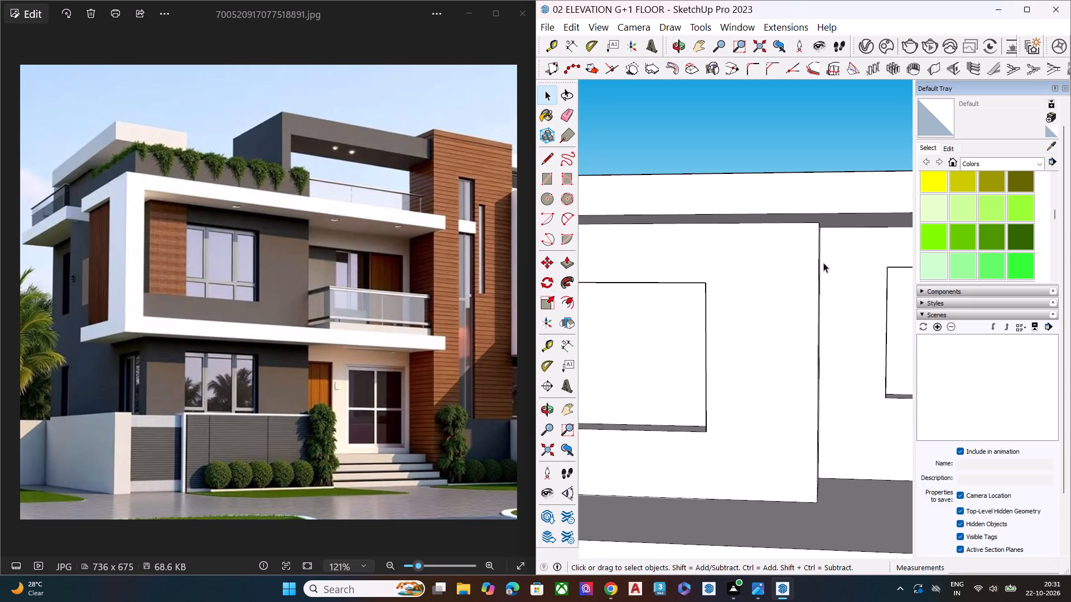
key("l")
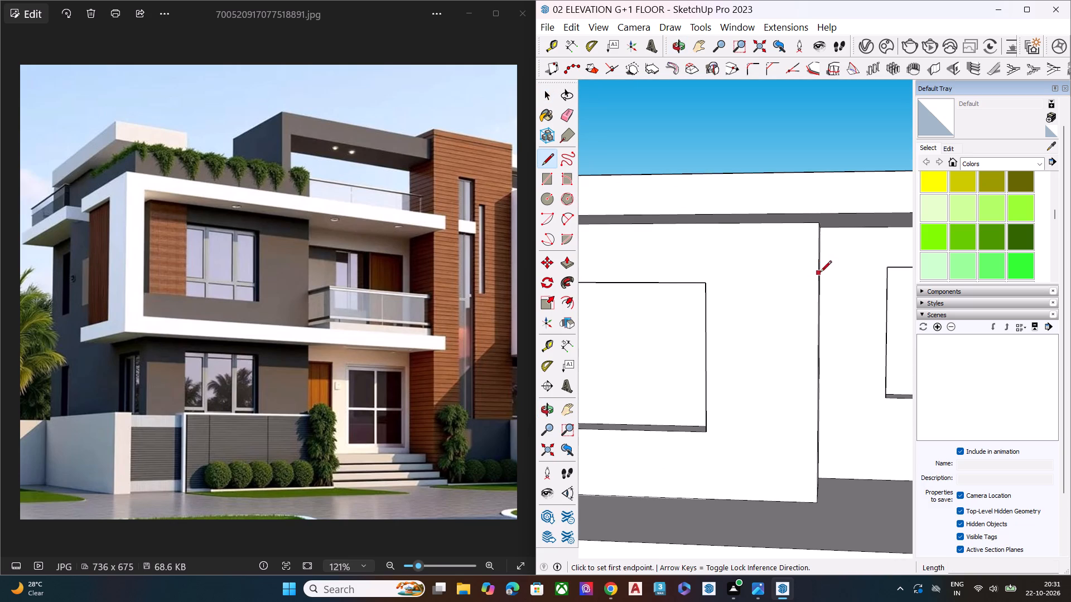
middle_click_drag(818, 272, 799, 186)
scroll(799, 184, "up", 6)
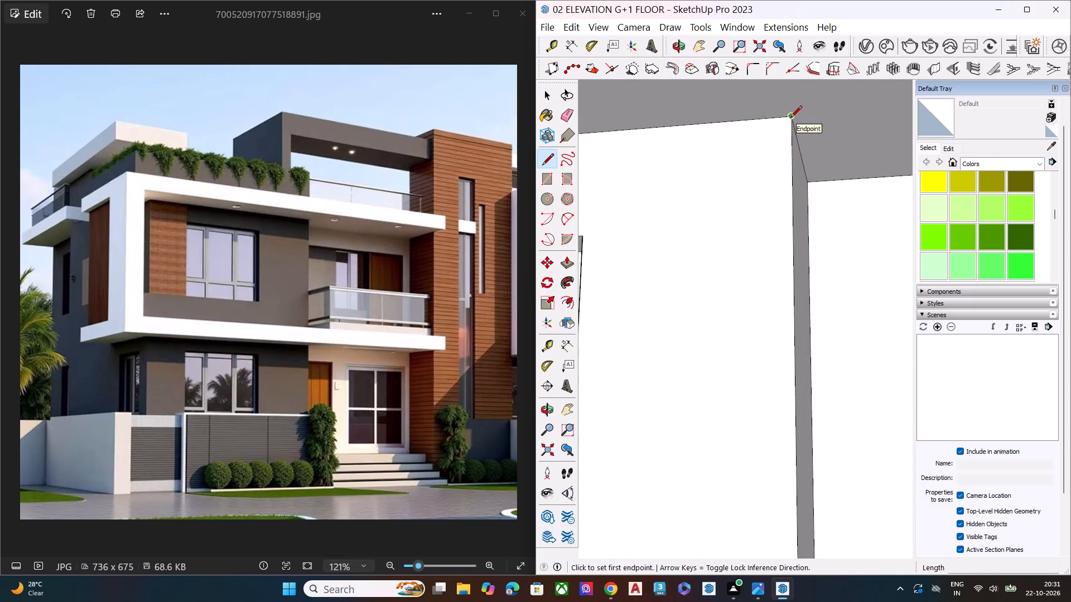
left_click(790, 118)
scroll(821, 256, "down", 6)
middle_click_drag(815, 132, 837, 313)
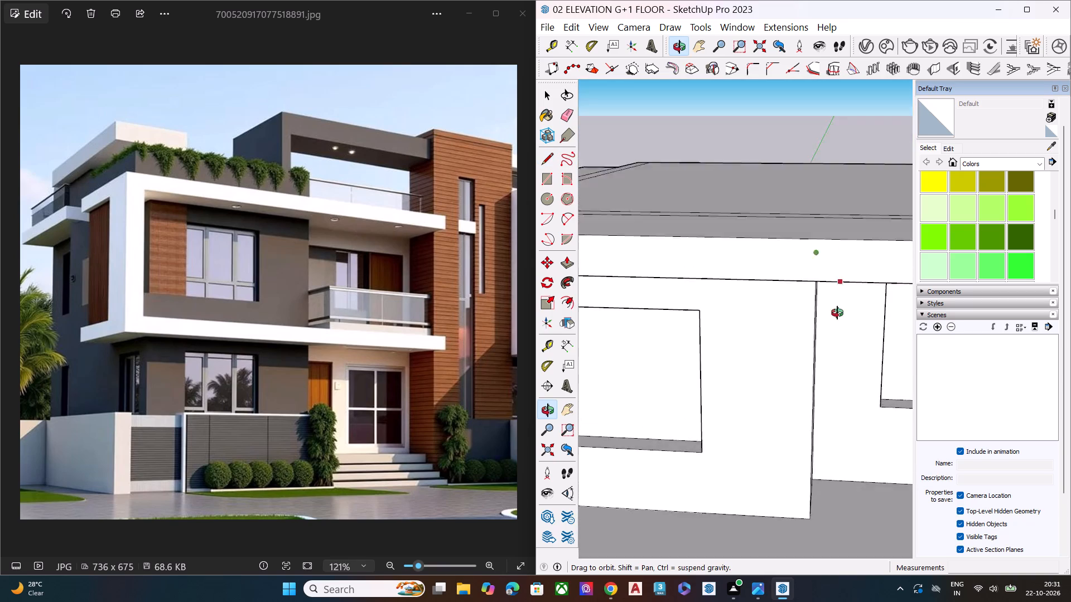
middle_click_drag(837, 313, 839, 402)
middle_click_drag(780, 225, 702, 171)
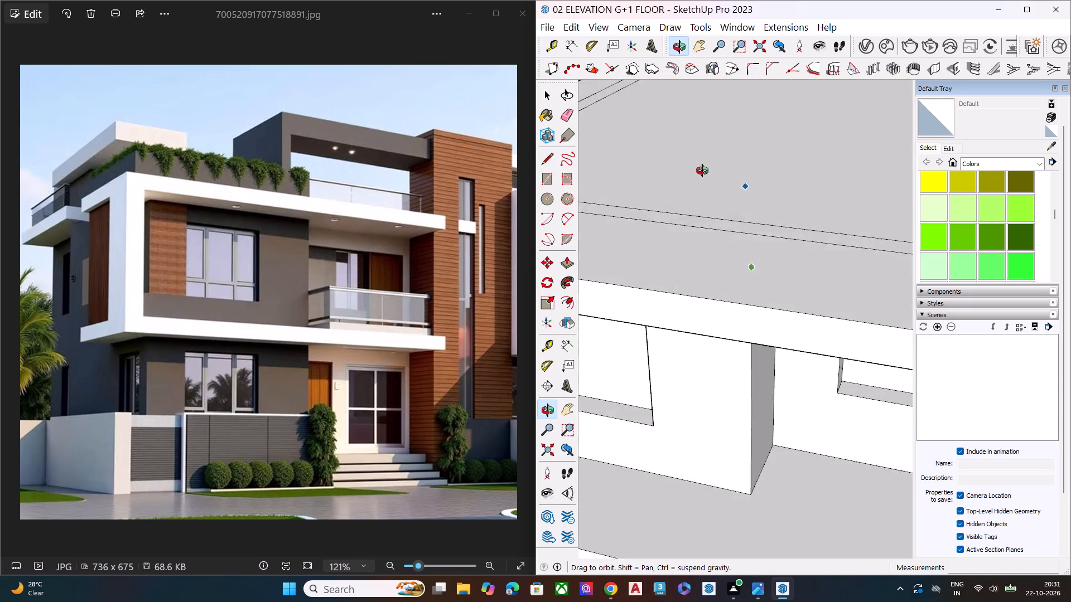
middle_click_drag(702, 171, 679, 158)
left_click(720, 159)
key("space")
Draw a short line straight across the front roof strip from the foot of the vertical reference line.
middle_click_drag(738, 221, 739, 240)
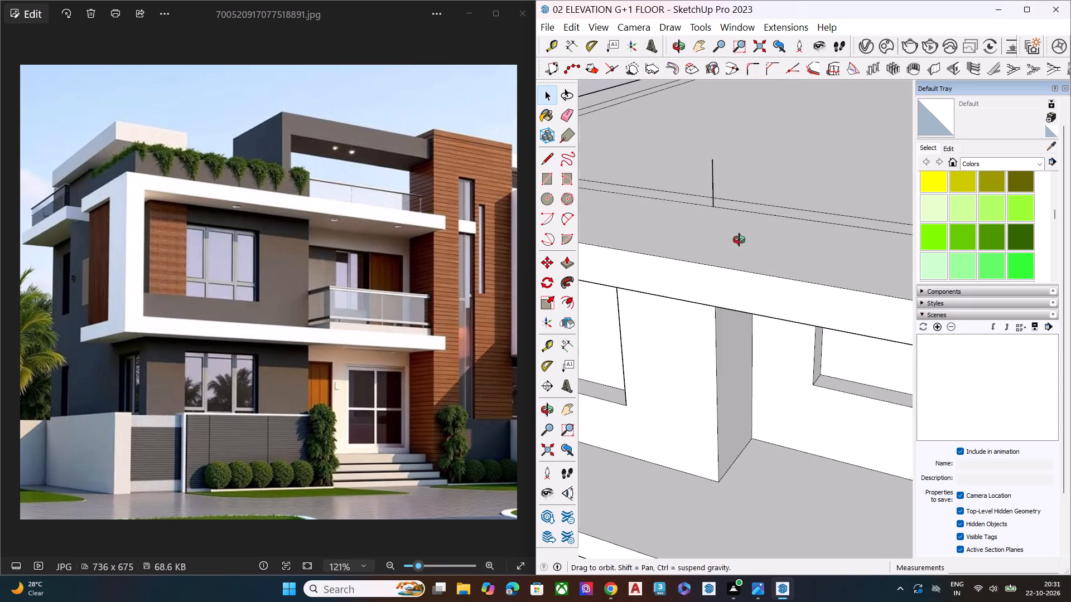
middle_click_drag(739, 240, 731, 314)
scroll(731, 314, "up", 9)
key("l")
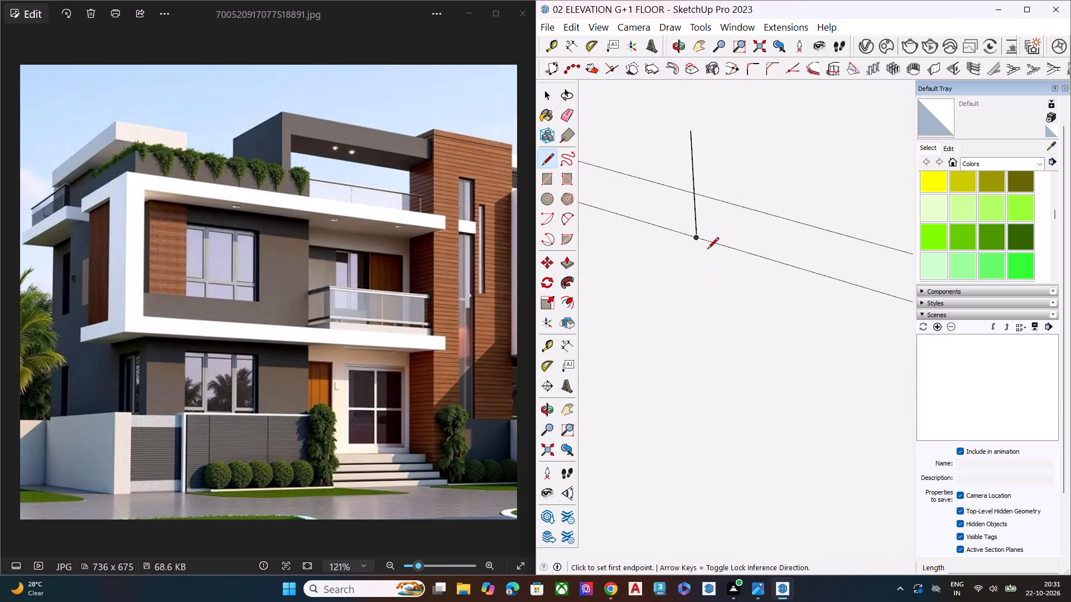
left_click(697, 237)
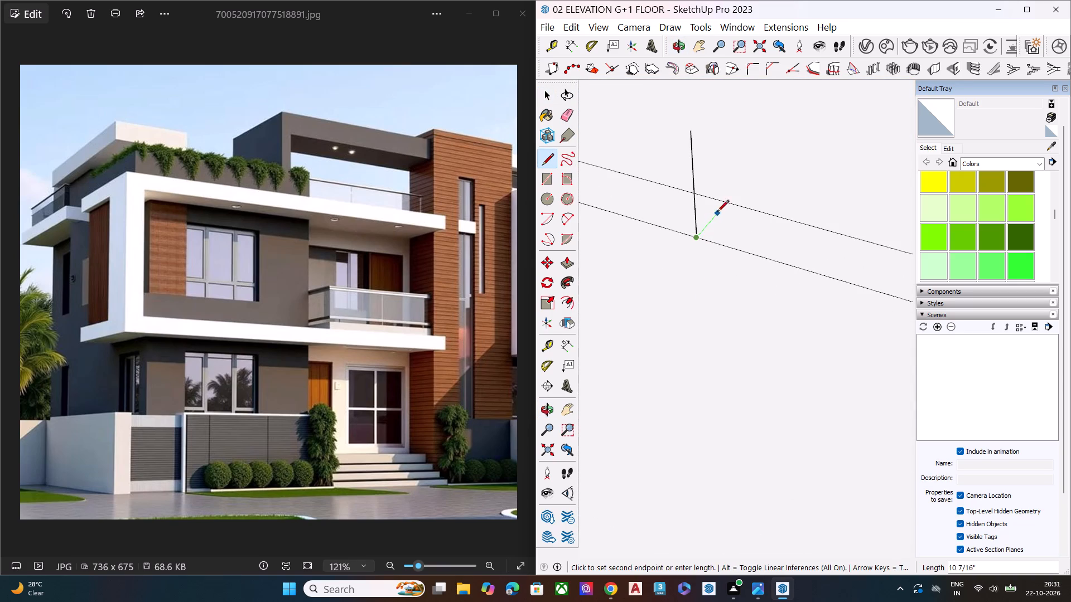
left_click(726, 202)
key("space")
Delete the vertical reference line above the roof.
left_click(696, 220)
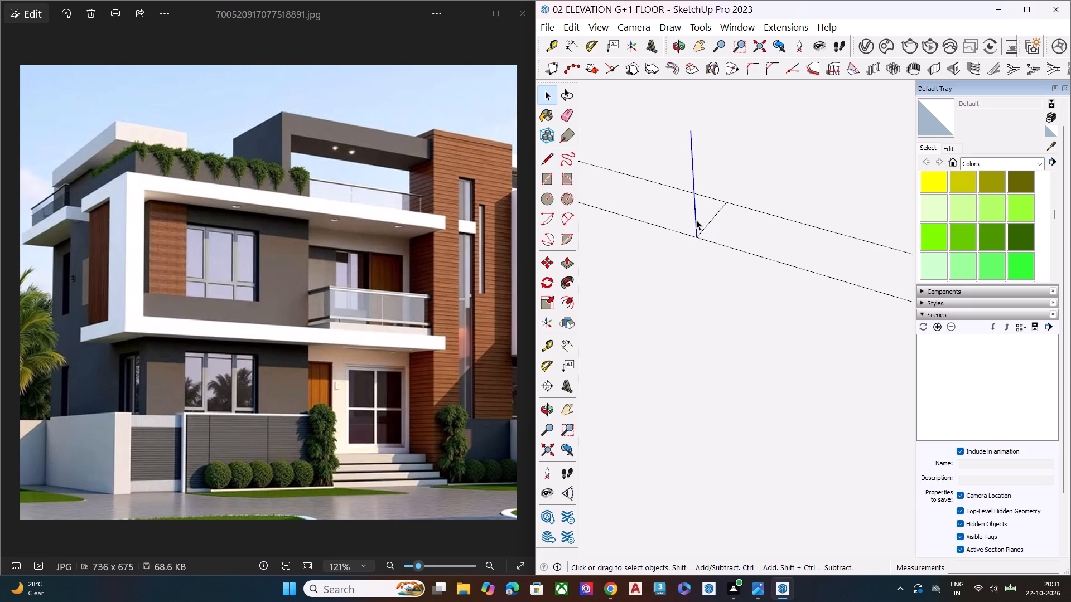
key("Delete")
Erase both long edges of the front roof strip beyond the short cross line, ending the strip at that line.
scroll(710, 227, "down", 4)
scroll(711, 228, "up", 1)
scroll(711, 228, "down", 6)
scroll(716, 273, "down", 3)
scroll(711, 274, "up", 1)
scroll(702, 277, "down", 4)
key("space")
scroll(726, 292, "down", 3)
scroll(728, 294, "up", 3)
scroll(728, 297, "down", 4)
middle_click_drag(729, 317, 776, 391)
scroll(818, 344, "up", 5)
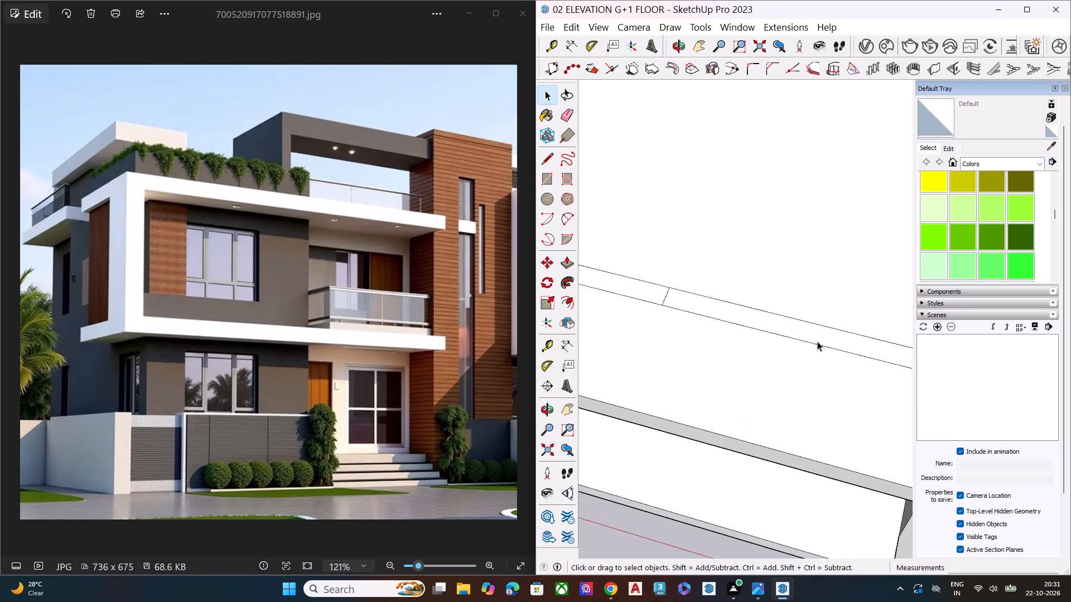
scroll(817, 341, "up", 1)
scroll(688, 348, "down", 1)
scroll(674, 348, "up", 1)
scroll(640, 351, "down", 5)
middle_click_drag(670, 368, 758, 377)
scroll(737, 347, "up", 3)
key("e")
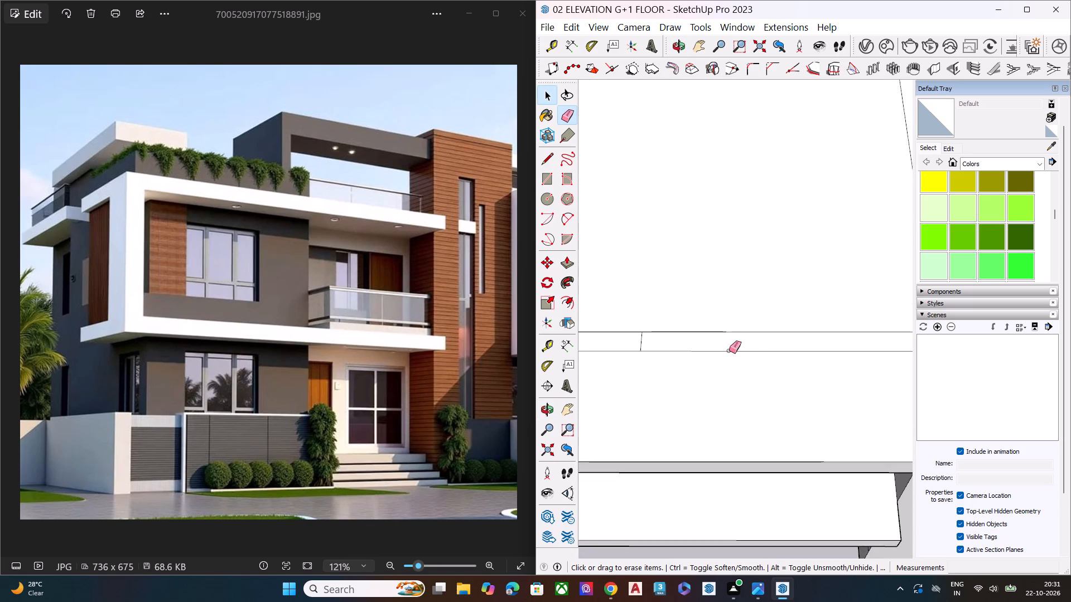
left_click(729, 350)
left_click(741, 333)
key("space")
Examine the trimmed L-shaped strip on the roof and its position relative to the stair tower.
scroll(801, 338, "down", 3)
scroll(803, 339, "up", 1)
scroll(805, 343, "down", 1)
scroll(805, 343, "up", 1)
scroll(805, 346, "down", 2)
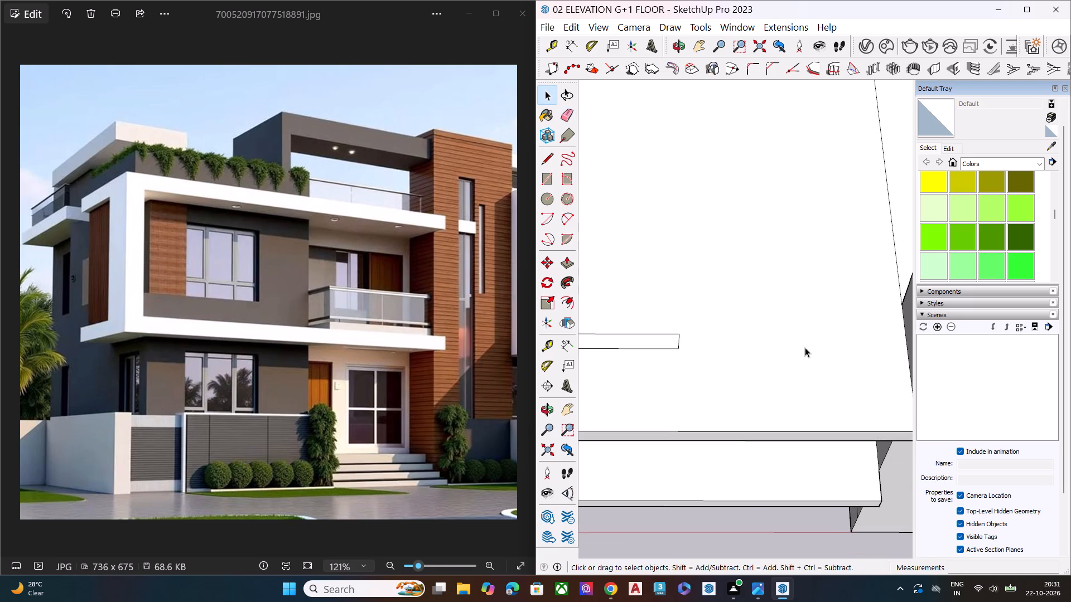
scroll(795, 343, "down", 1)
scroll(795, 343, "up", 2)
scroll(795, 343, "down", 11)
scroll(778, 345, "up", 2)
scroll(777, 346, "down", 2)
middle_click_drag(780, 355, 483, 384)
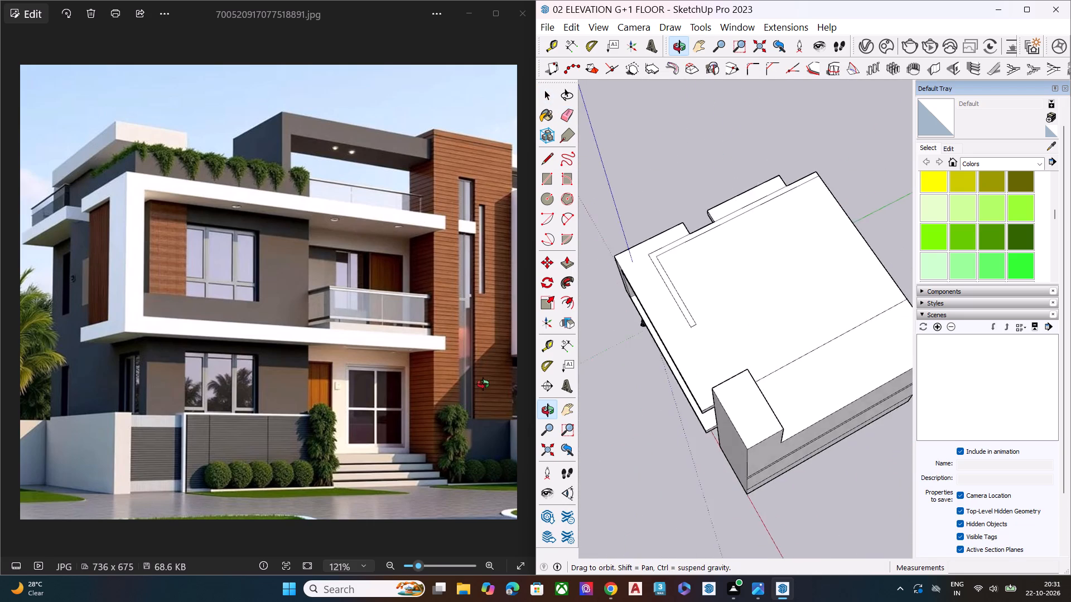
Extrude the L-shaped rooftop strip upward with Push/Pull to form the parapet wall.
middle_click_drag(483, 384, 950, 283)
scroll(840, 331, "up", 7)
scroll(715, 334, "down", 5)
middle_click_drag(614, 329, 698, 386)
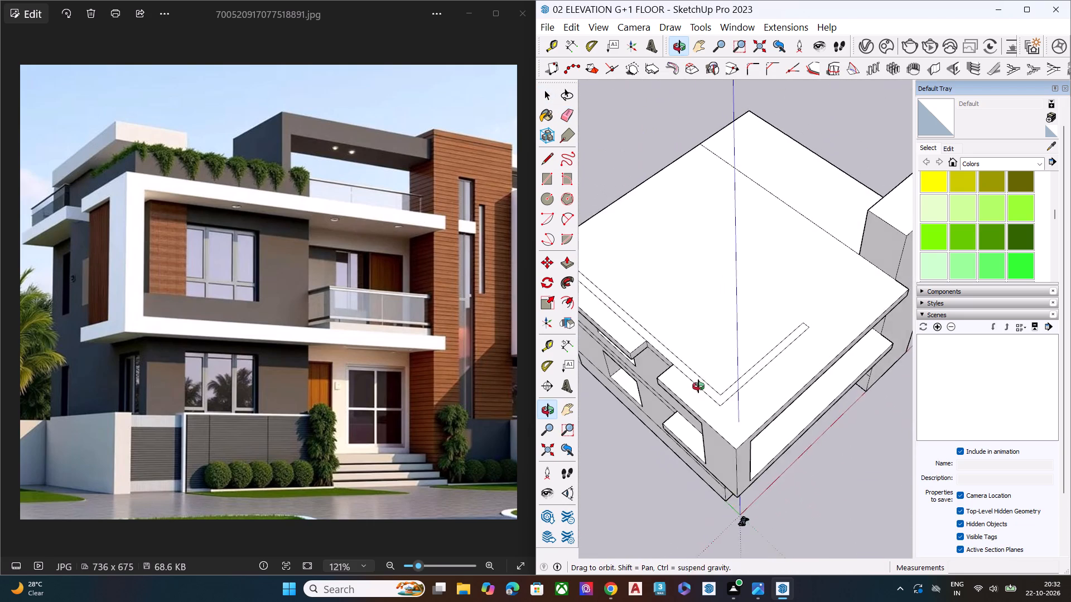
middle_click_drag(698, 386, 699, 386)
scroll(702, 386, "up", 1)
scroll(703, 385, "down", 1)
scroll(707, 382, "up", 5)
left_click(716, 401)
key("p")
left_click(716, 401)
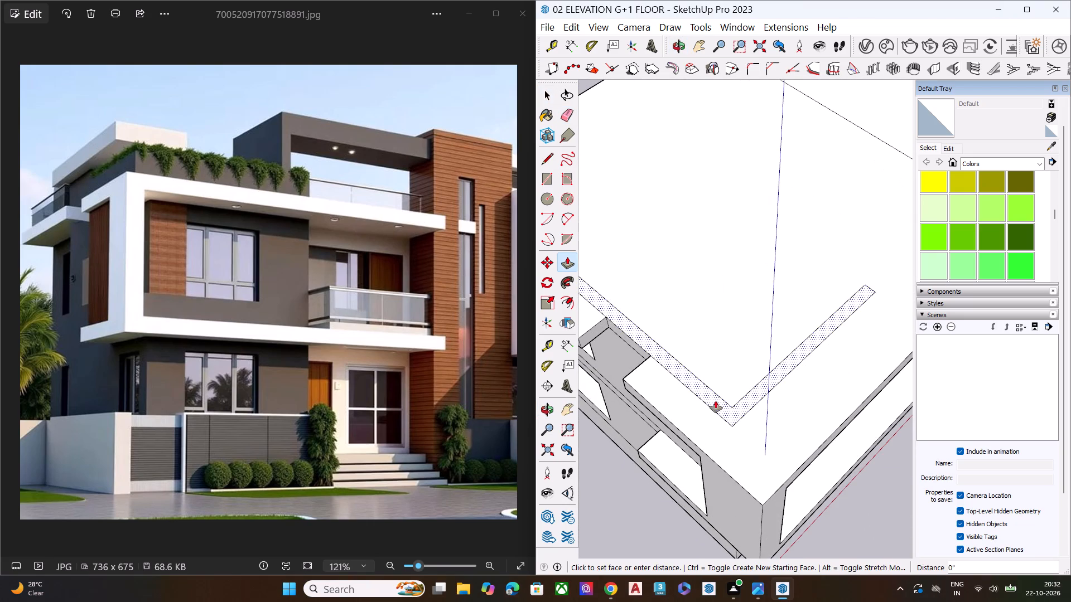
left_click(720, 361)
Push the top face of the L-shaped parapet down slightly to reduce its height.
middle_click_drag(720, 390, 644, 110)
scroll(715, 366, "down", 1)
scroll(644, 110, "up", 1)
scroll(736, 215, "down", 5)
scroll(736, 254, "up", 1)
scroll(736, 256, "down", 2)
middle_click_drag(741, 236, 768, 292)
scroll(765, 292, "up", 5)
middle_click_drag(732, 259, 746, 404)
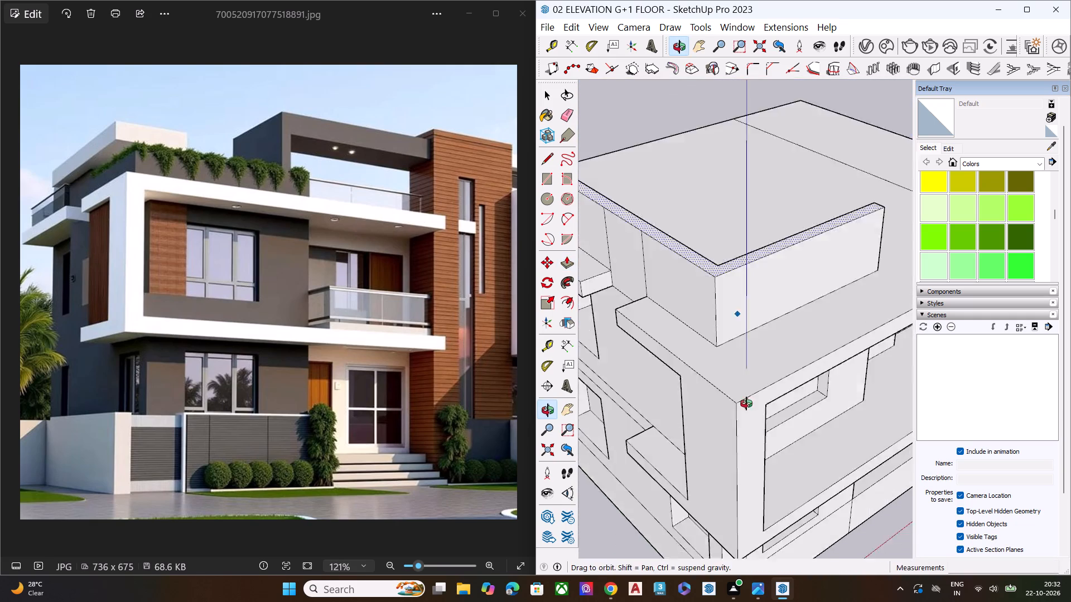
middle_click_drag(746, 404, 746, 411)
left_click(713, 298)
left_click(716, 317)
key("space")
Erase the three leftover vertical lines between the upper window slabs and the parapet top on the side wall.
middle_click_drag(754, 348, 689, 152)
scroll(703, 206, "up", 1)
scroll(689, 152, "up", 1)
scroll(714, 169, "down", 1)
scroll(725, 178, "up", 1)
scroll(760, 201, "down", 6)
scroll(660, 226, "up", 1)
scroll(660, 226, "down", 1)
scroll(660, 226, "up", 3)
scroll(660, 226, "down", 2)
scroll(660, 226, "up", 3)
scroll(742, 230, "down", 1)
scroll(745, 229, "up", 1)
scroll(764, 230, "down", 1)
middle_click_drag(771, 231, 993, 203)
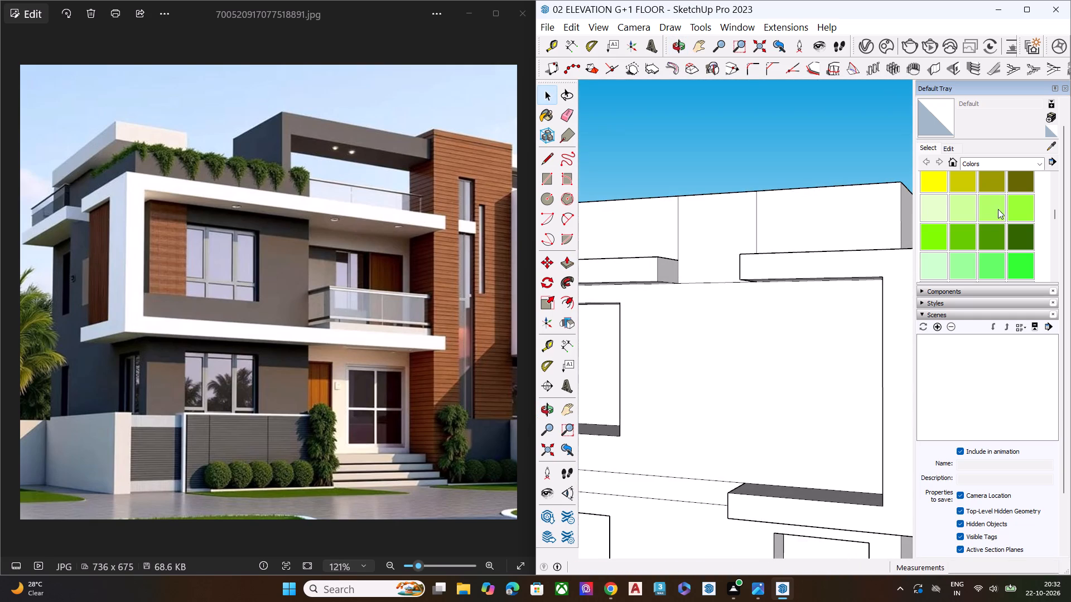
scroll(963, 248, "down", 7)
scroll(793, 259, "down", 1)
scroll(794, 259, "up", 1)
scroll(794, 260, "down", 3)
scroll(800, 270, "up", 2)
scroll(802, 272, "down", 11)
middle_click_drag(748, 282, 769, 322)
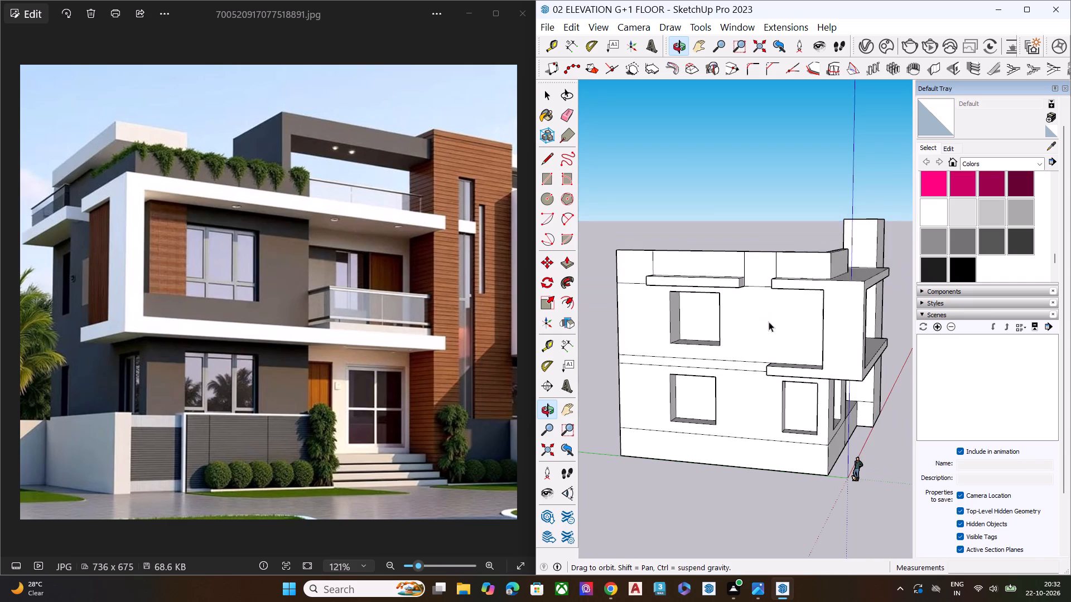
key("e")
scroll(769, 322, "up", 7)
scroll(695, 270, "down", 8)
scroll(602, 231, "up", 6)
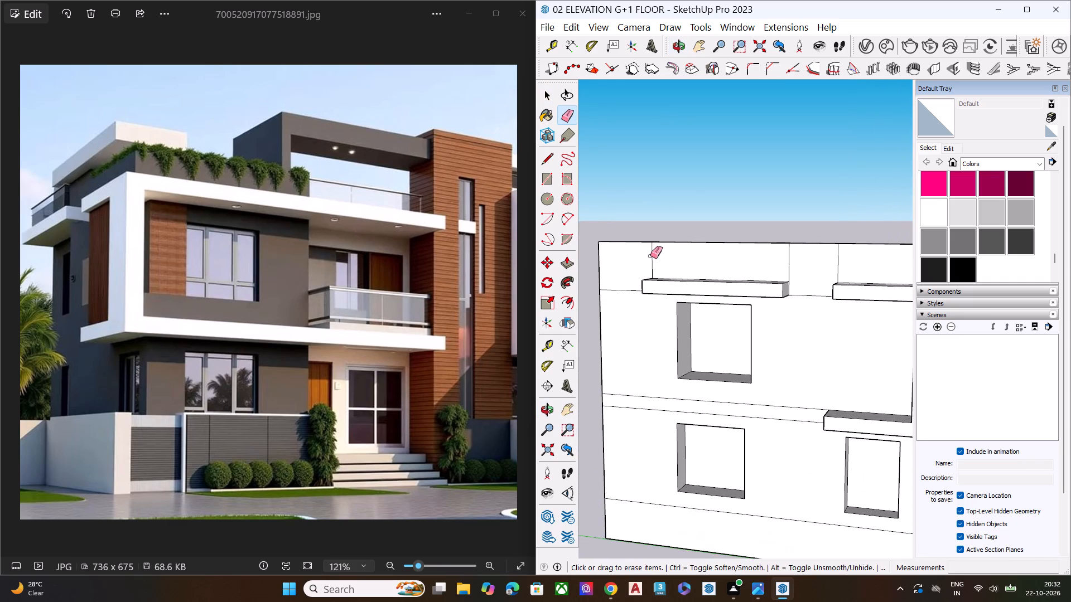
left_click(650, 256)
left_click(785, 262)
left_click(788, 264)
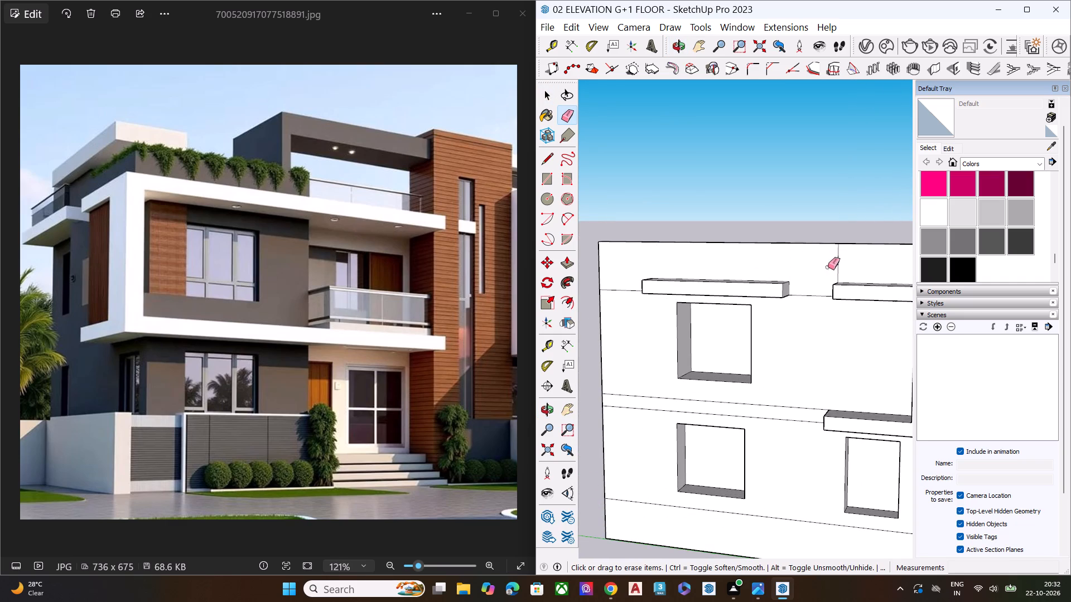
left_click(838, 265)
scroll(750, 256, "down", 6)
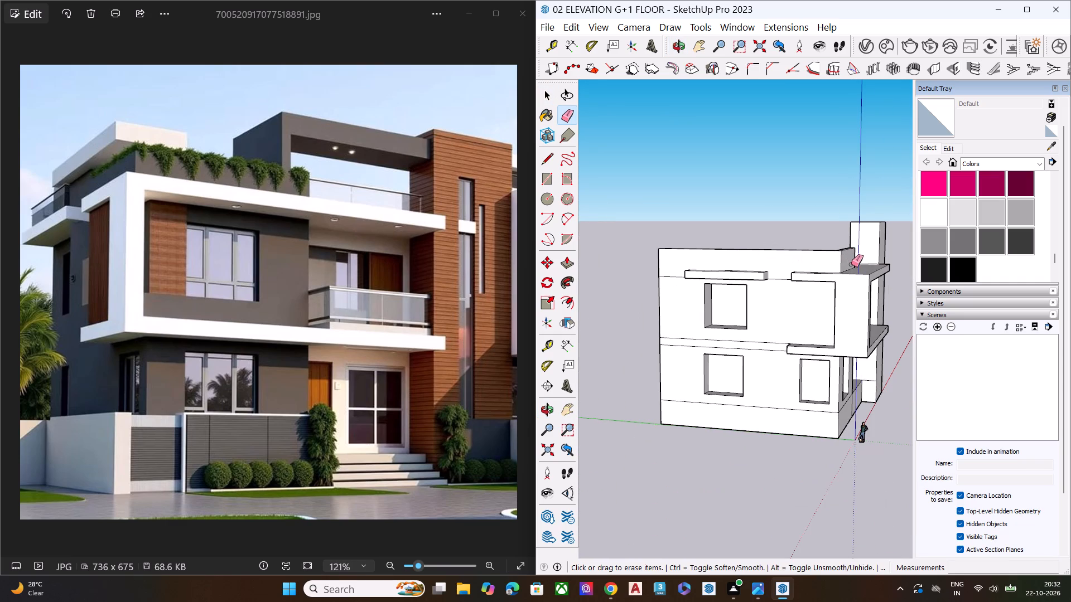
Examine the side wall and the parapet along the side and front of the roof.
scroll(851, 264, "up", 1)
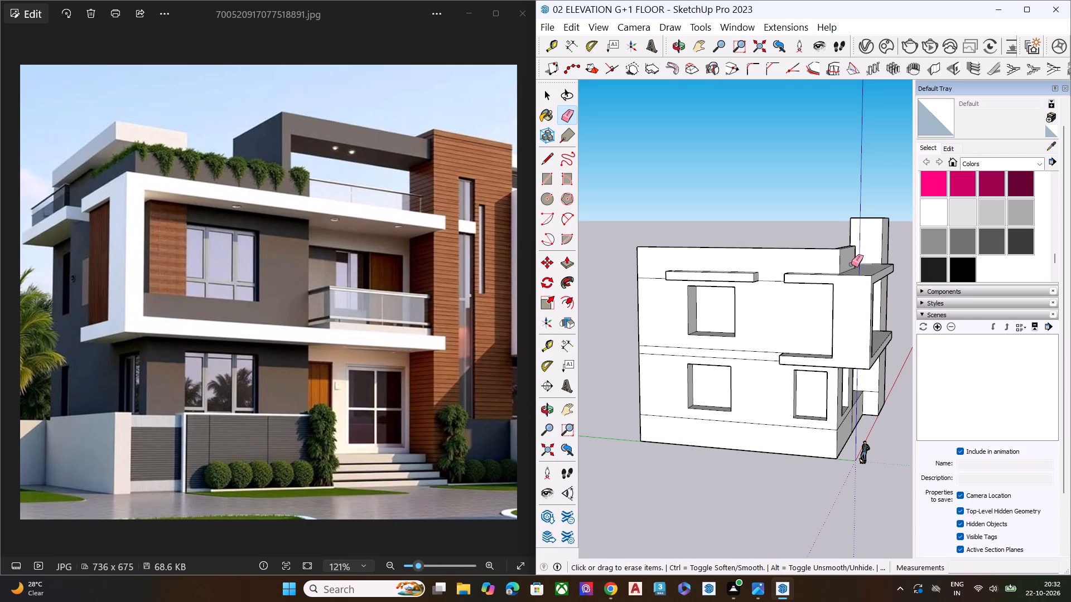
scroll(839, 293, "down", 1)
scroll(852, 291, "up", 1)
middle_click_drag(852, 291, 775, 313)
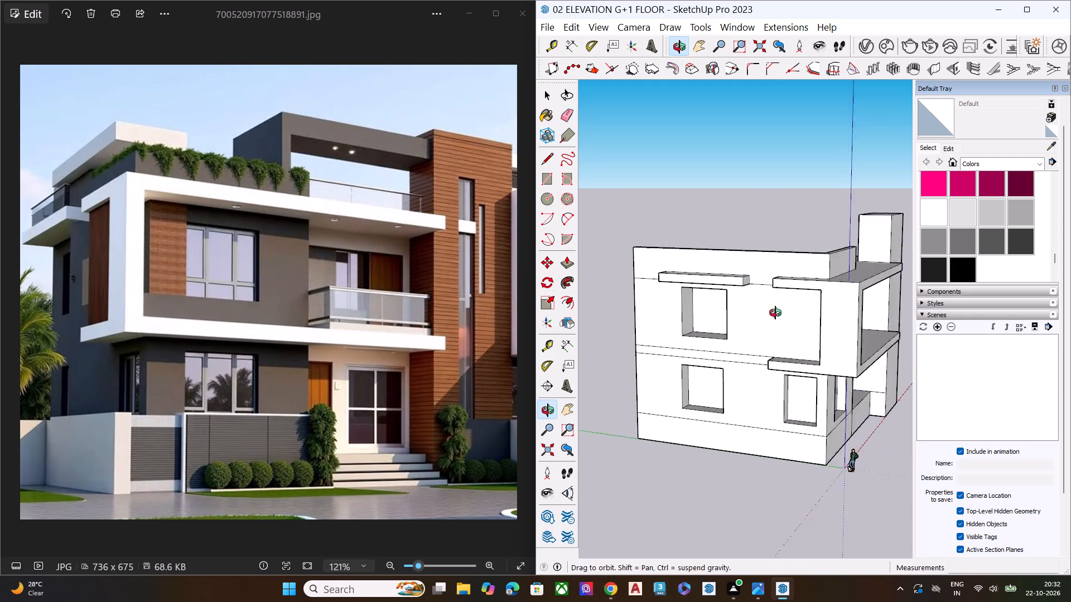
middle_click_drag(775, 313, 538, 358)
scroll(732, 320, "down", 1)
scroll(855, 270, "up", 7)
scroll(801, 310, "down", 4)
key("space")
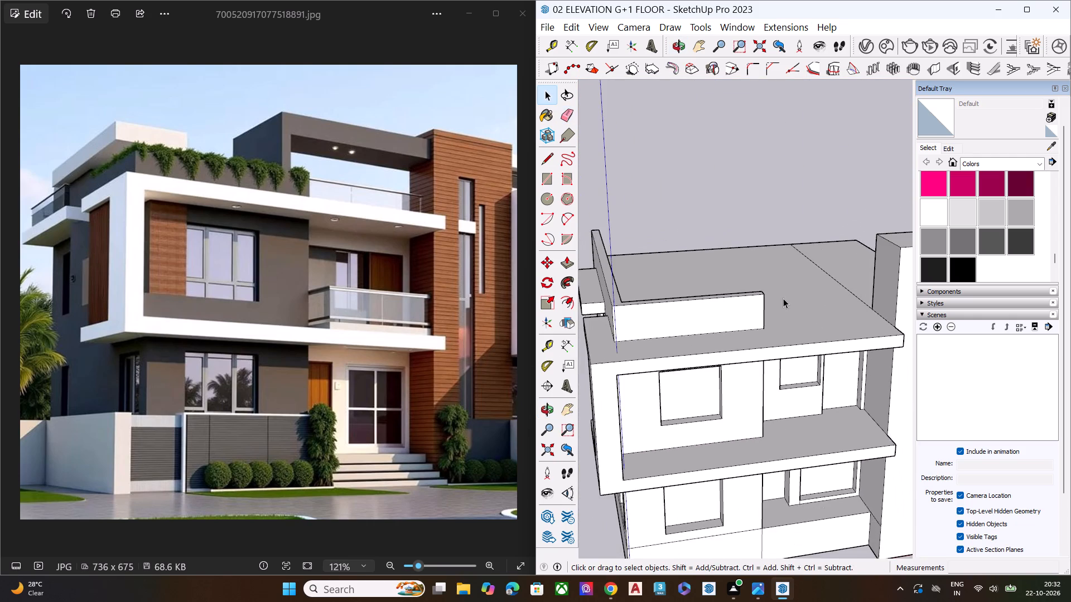
Draw a vertical line from top to bottom on the inner face of the front parapet, near its free end.
middle_click_drag(784, 302, 770, 405)
scroll(738, 337, "up", 2)
scroll(736, 334, "down", 1)
scroll(736, 334, "up", 2)
scroll(736, 334, "down", 2)
scroll(736, 334, "up", 2)
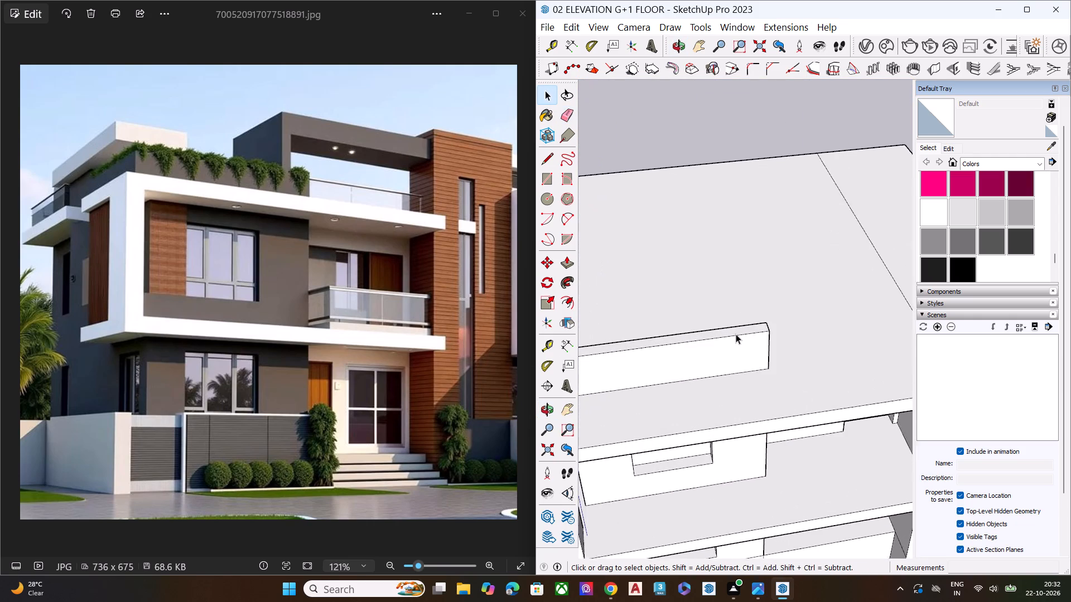
middle_click_drag(736, 334, 1070, 377)
scroll(708, 328, "down", 2)
scroll(716, 328, "up", 1)
scroll(718, 328, "down", 4)
scroll(726, 331, "up", 2)
scroll(727, 331, "down", 2)
middle_click_drag(603, 360, 988, 279)
middle_click_drag(751, 310, 908, 271)
scroll(843, 225, "up", 7)
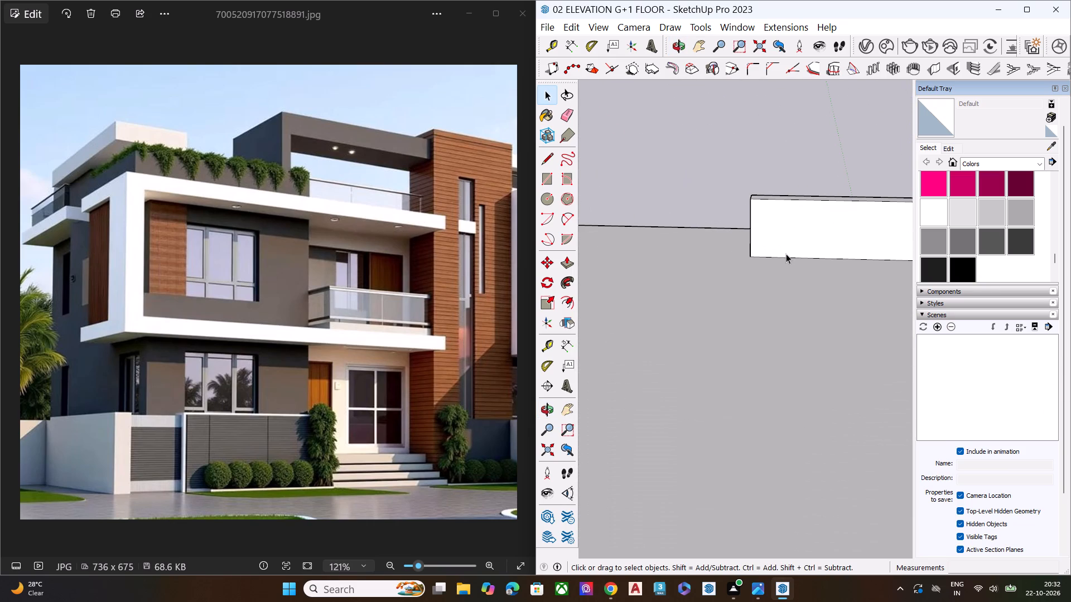
middle_click_drag(797, 220, 793, 196)
scroll(793, 196, "up", 7)
key("l")
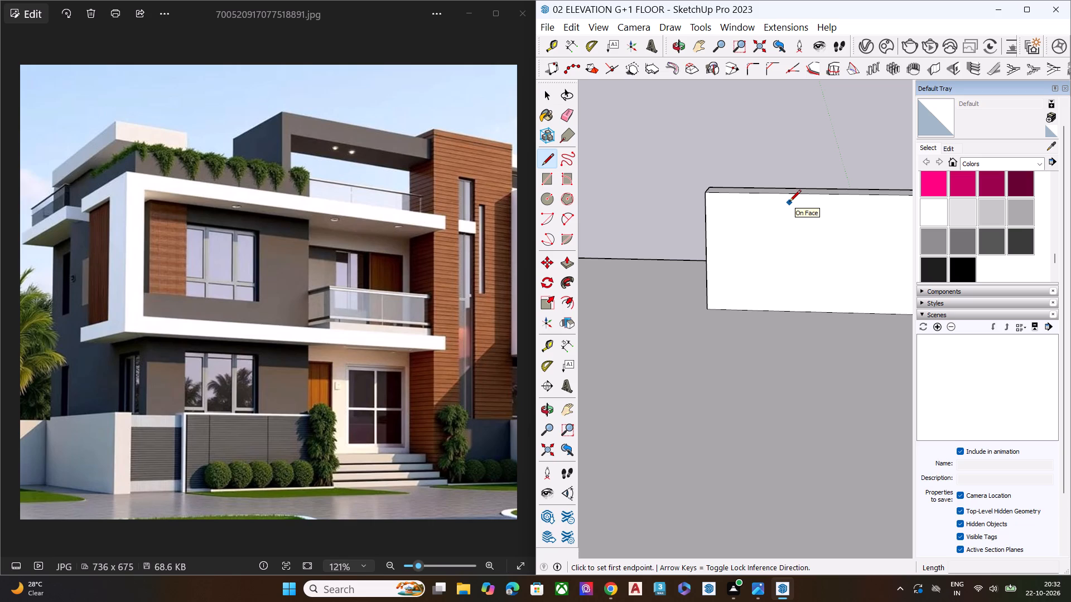
middle_click_drag(799, 197, 819, 178)
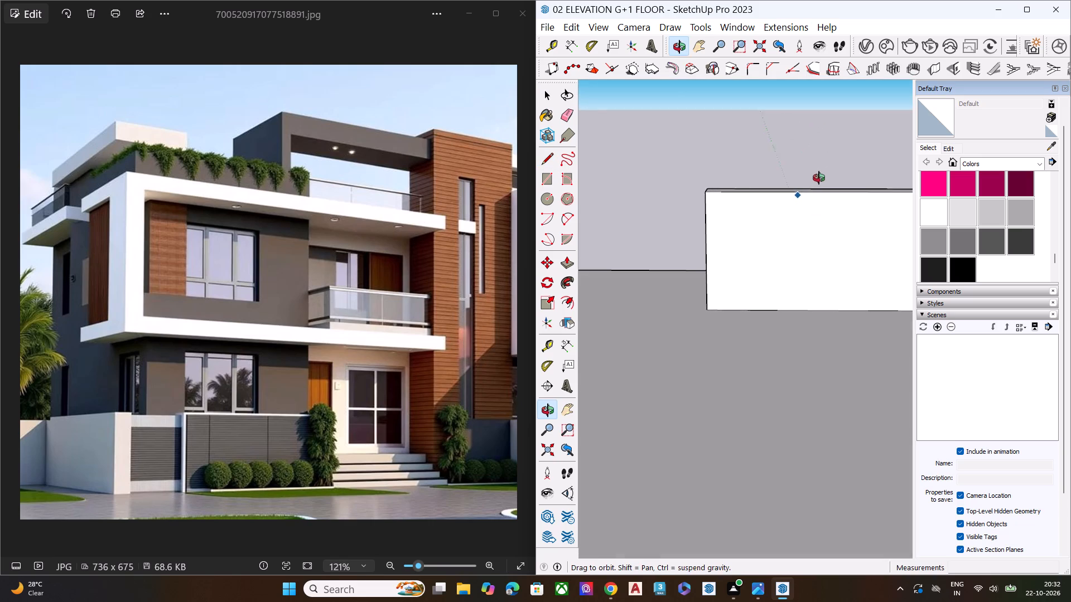
middle_click_drag(819, 178, 819, 177)
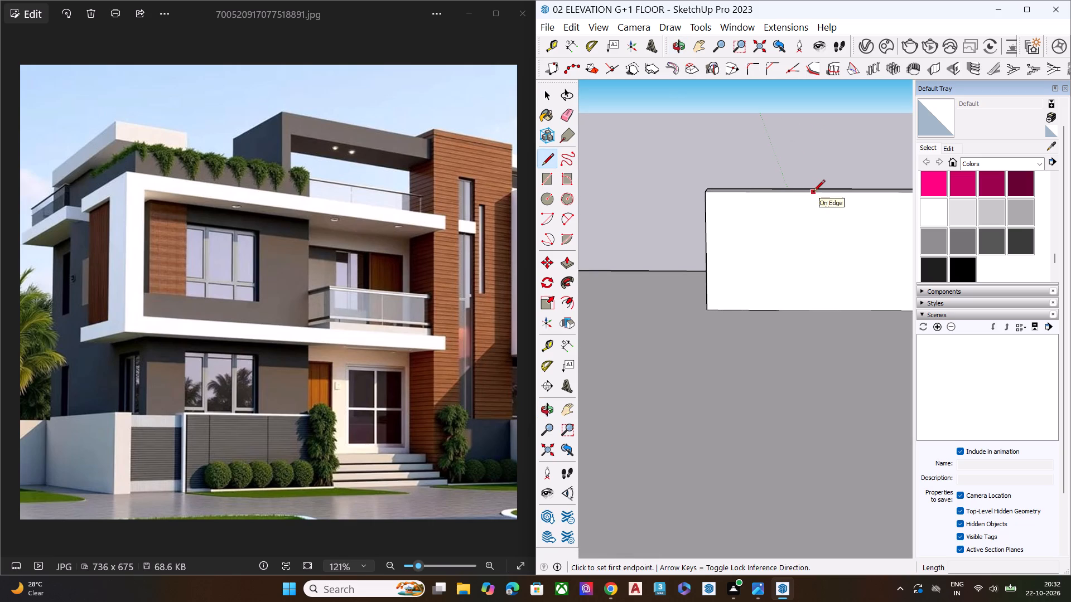
left_click(813, 192)
left_click(814, 309)
key("space")
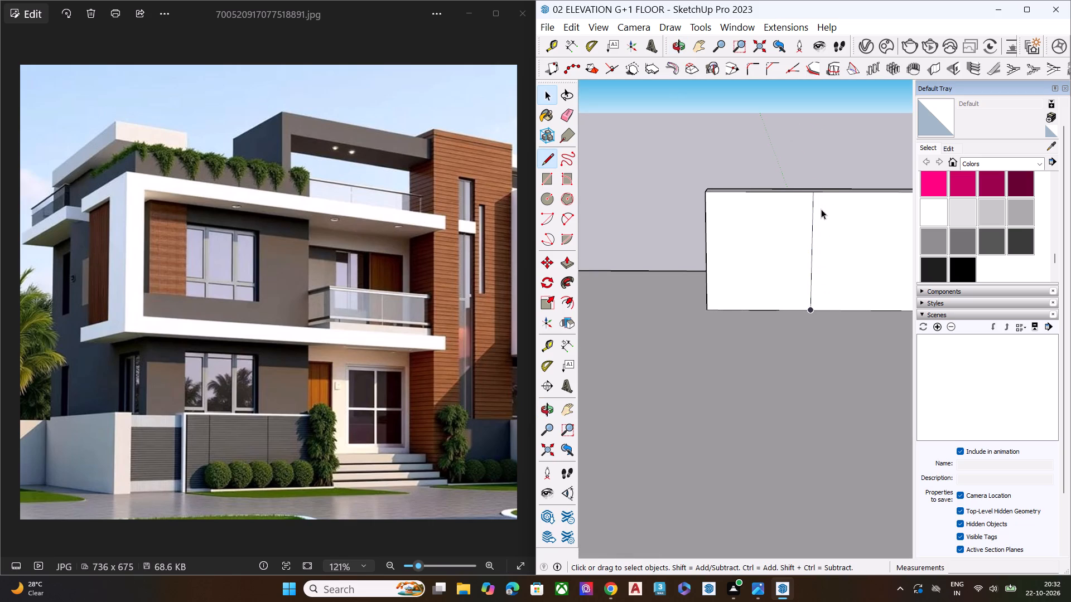
Copy the vertical line about 1' 1 1/2" along the red axis, away from the parapet's free end.
left_click(813, 204)
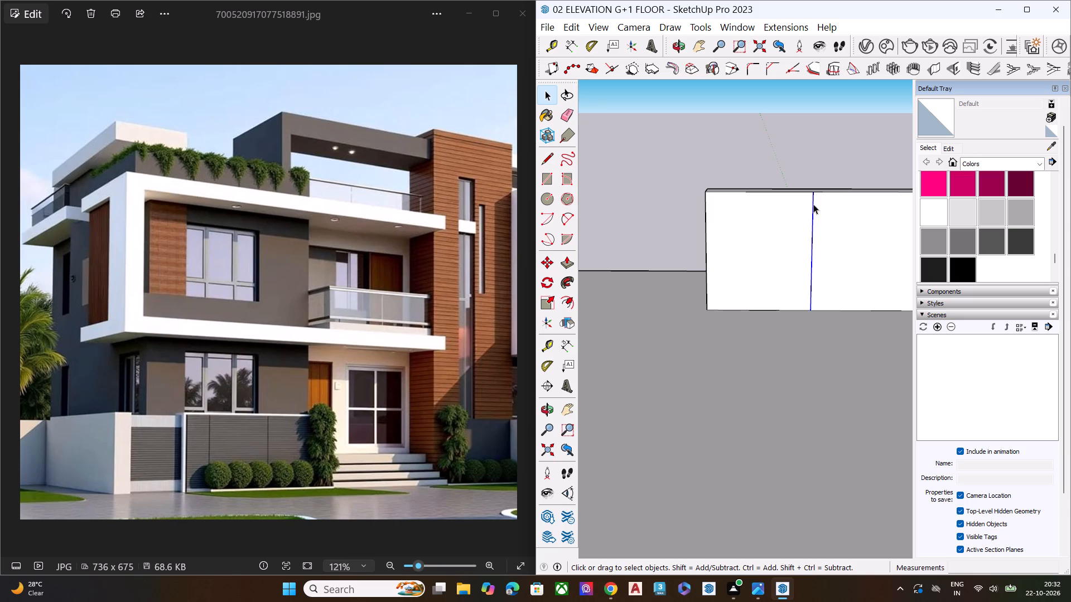
middle_click_drag(812, 202, 805, 128)
middle_click_drag(809, 135, 814, 182)
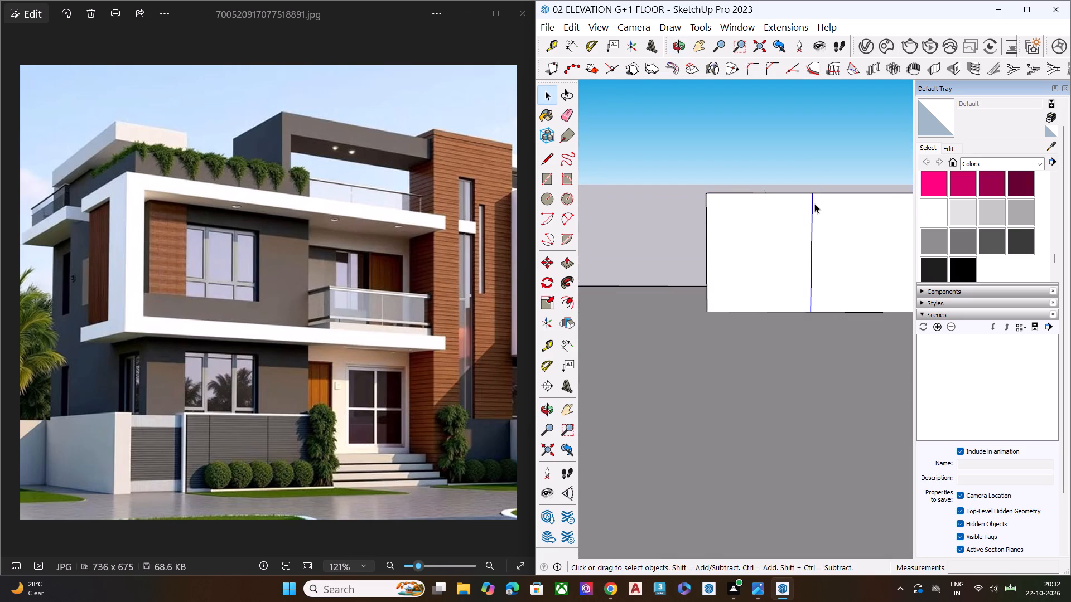
key("m")
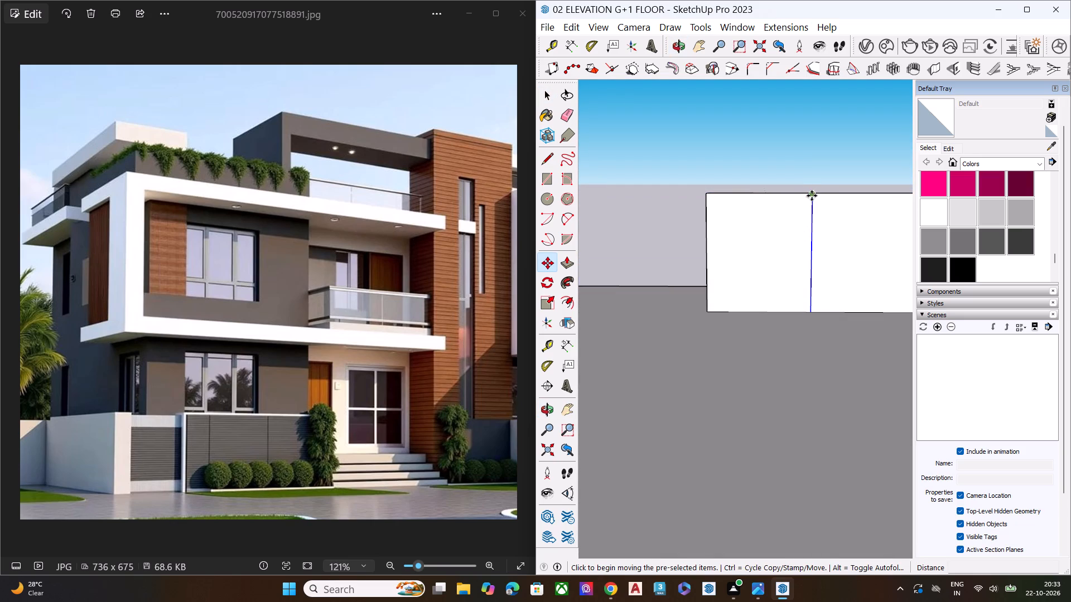
left_click(812, 196)
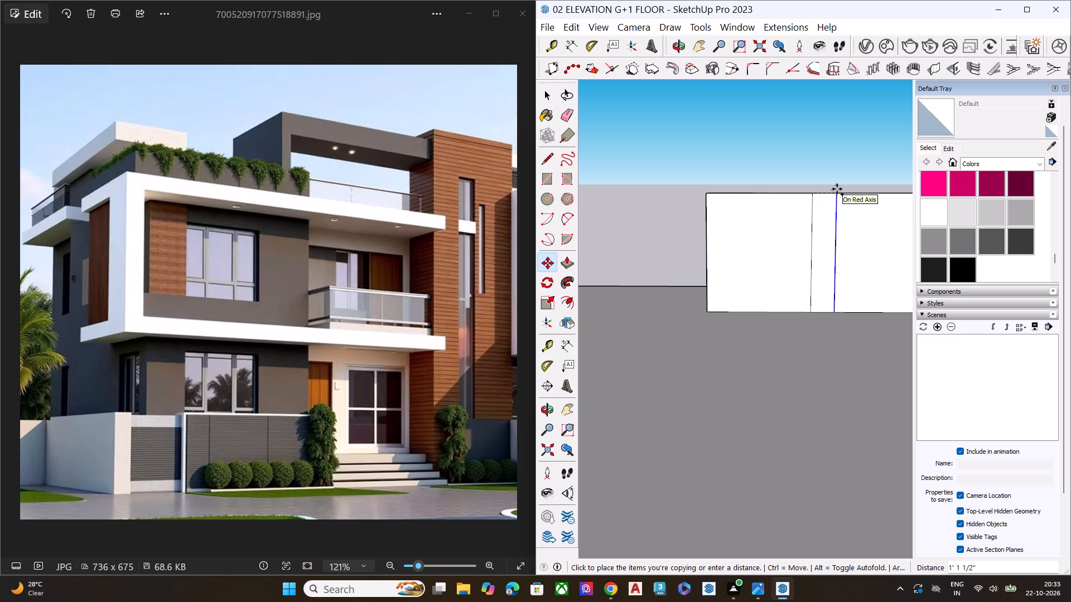
left_click(837, 189)
key("space")
scroll(818, 237, "down", 6)
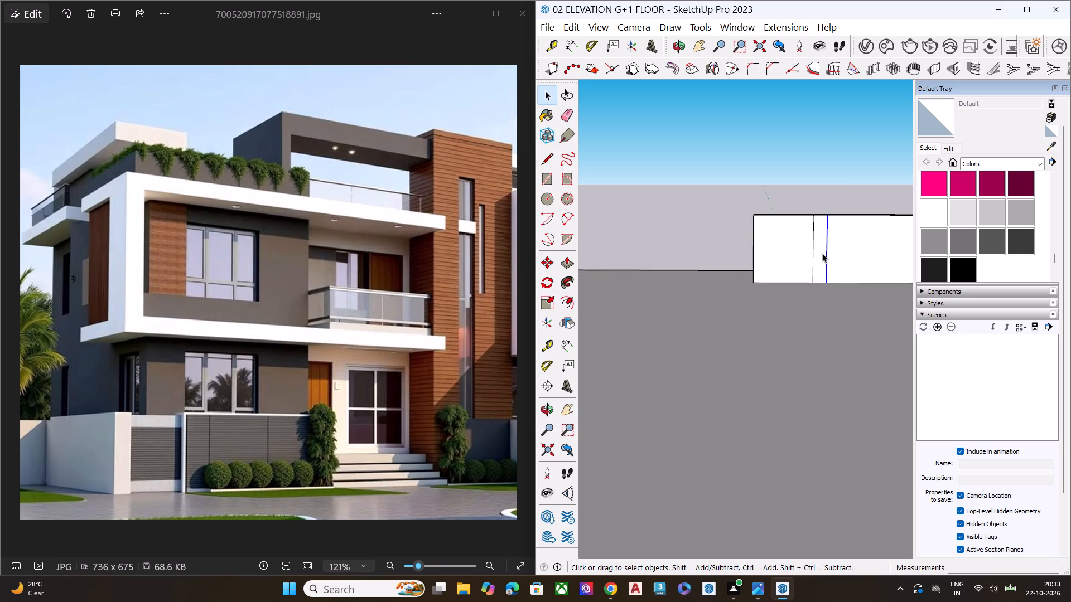
Raise the stair tower by pulling its top face upward.
scroll(823, 244, "up", 1)
scroll(822, 210, "down", 7)
scroll(824, 226, "up", 1)
scroll(824, 226, "down", 1)
middle_click_drag(826, 227, 513, 290)
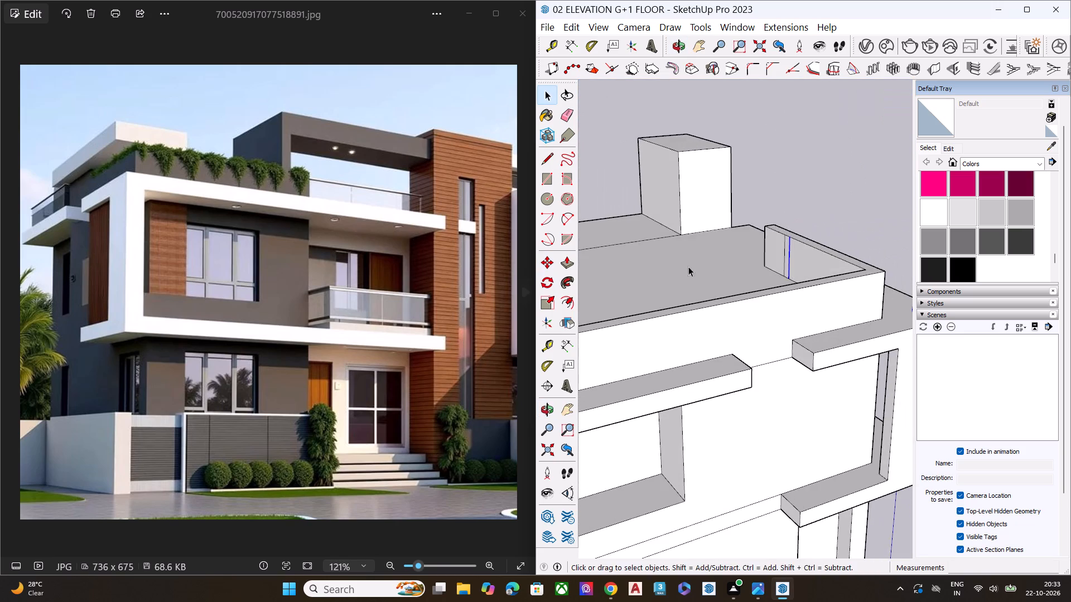
middle_click_drag(730, 257, 356, 270)
left_click(853, 149)
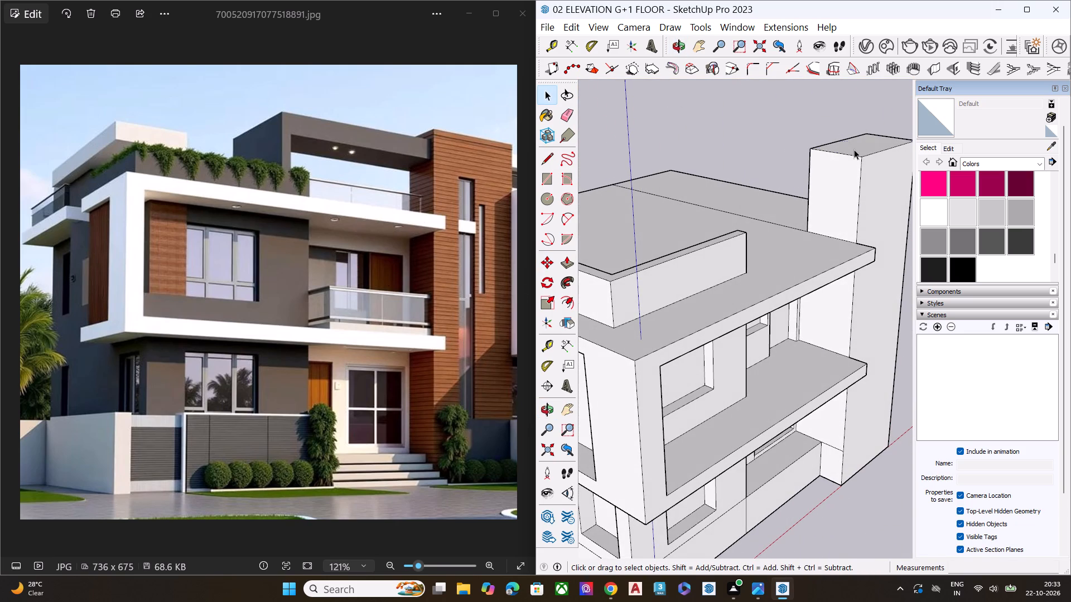
key("space")
key("p")
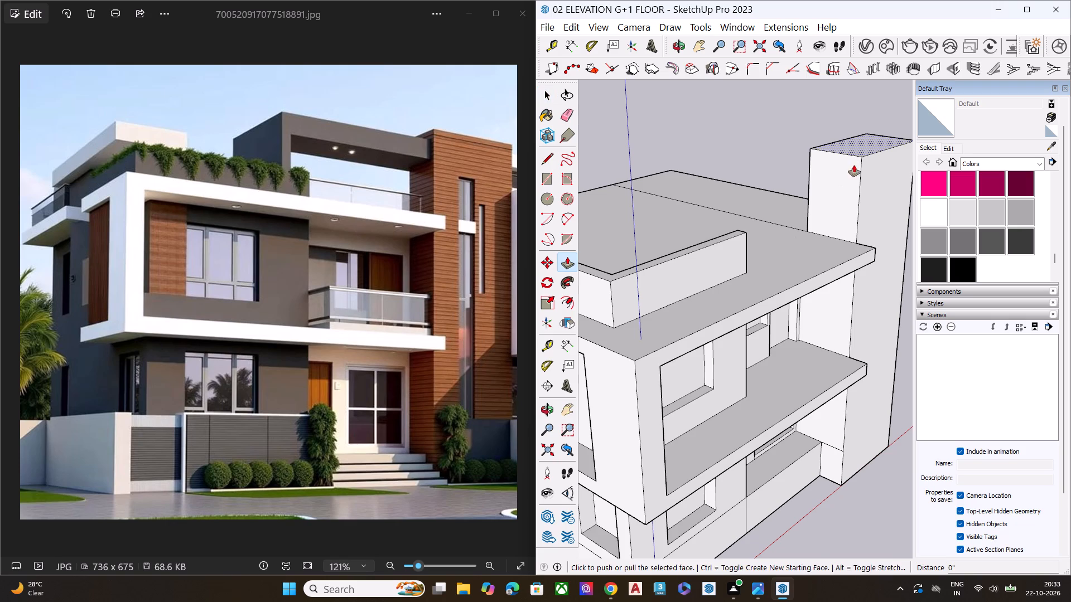
left_click(857, 149)
left_click(861, 114)
key("space")
Pull the narrow face between the two vertical lines about 6' 6 1/2" inward over the roof as a short cross wall.
scroll(840, 199, "down", 6)
middle_click_drag(779, 220, 1070, 323)
scroll(723, 221, "up", 8)
scroll(761, 217, "down", 2)
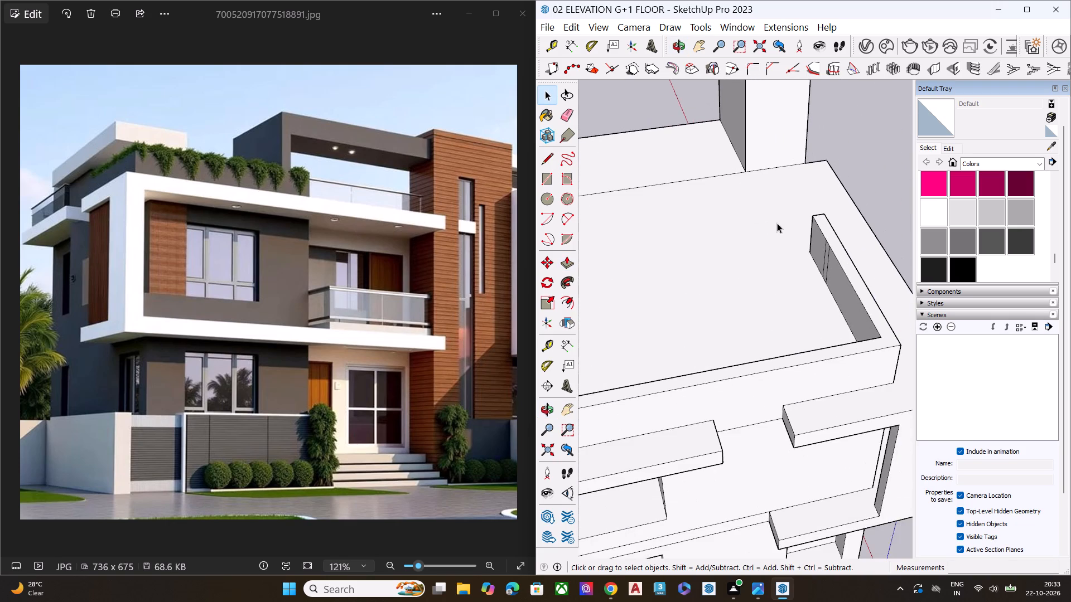
scroll(816, 230, "up", 9)
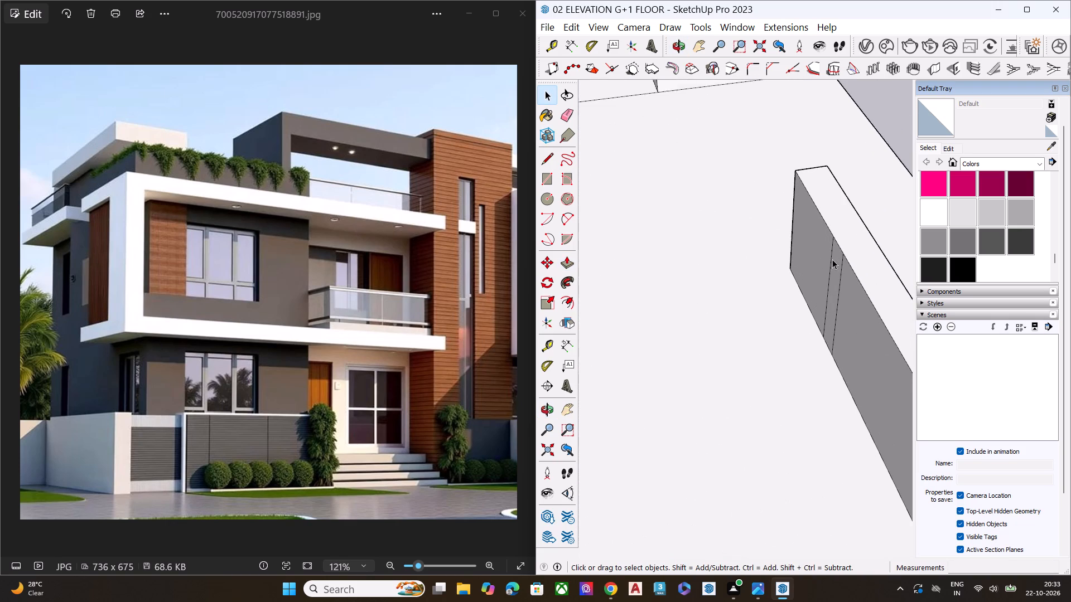
scroll(832, 259, "up", 2)
left_click(836, 261)
key("p")
left_click(836, 261)
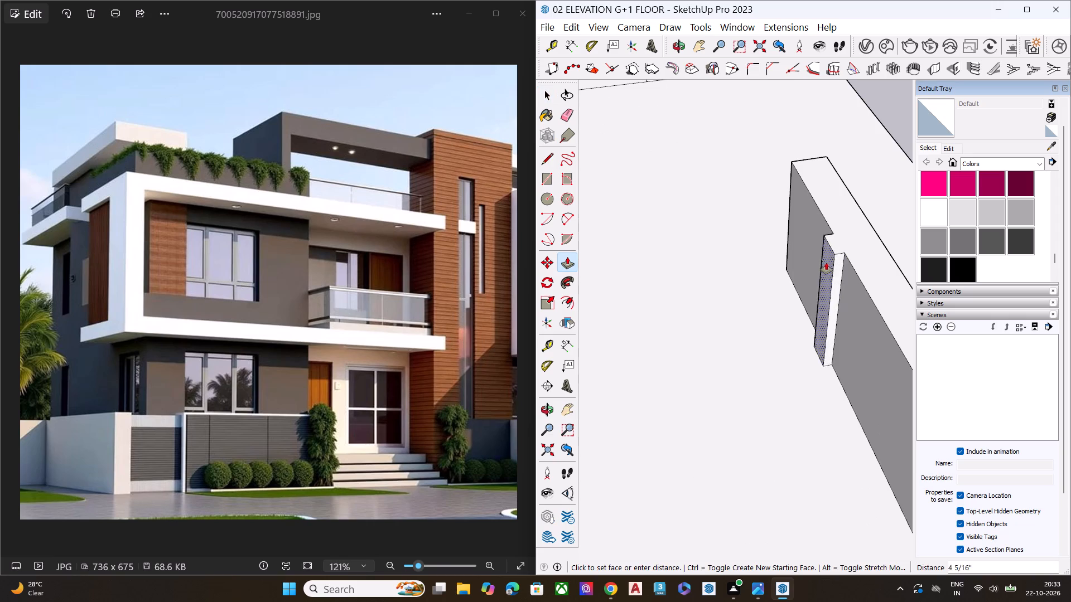
scroll(819, 265, "down", 6)
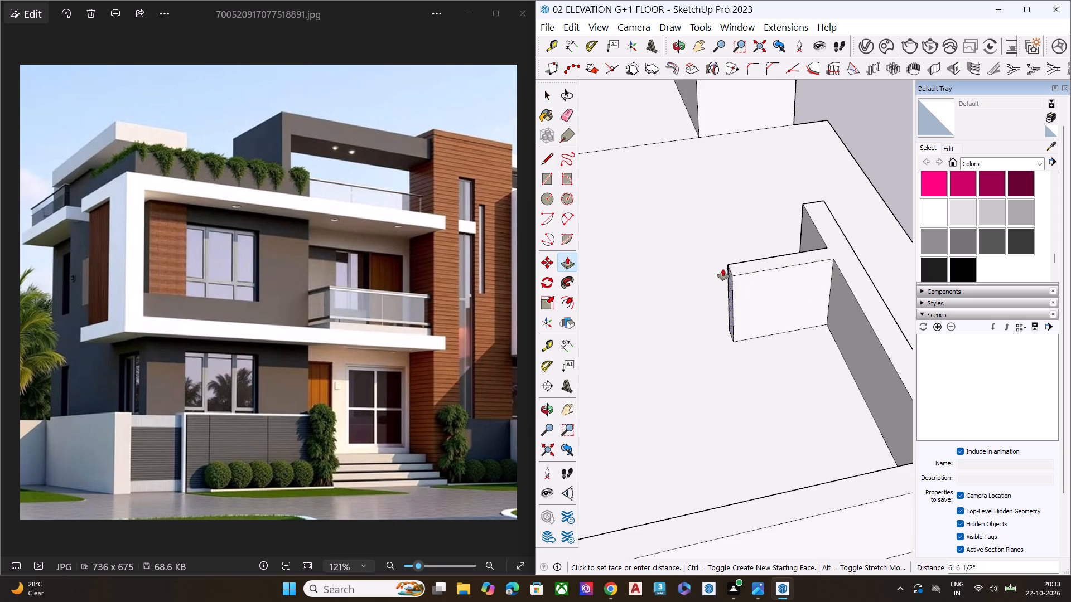
left_click(721, 269)
key("space")
Deepen the stair tower toward the rear by pulling its roof-facing side out about 7' 6 3/4".
scroll(778, 258, "down", 14)
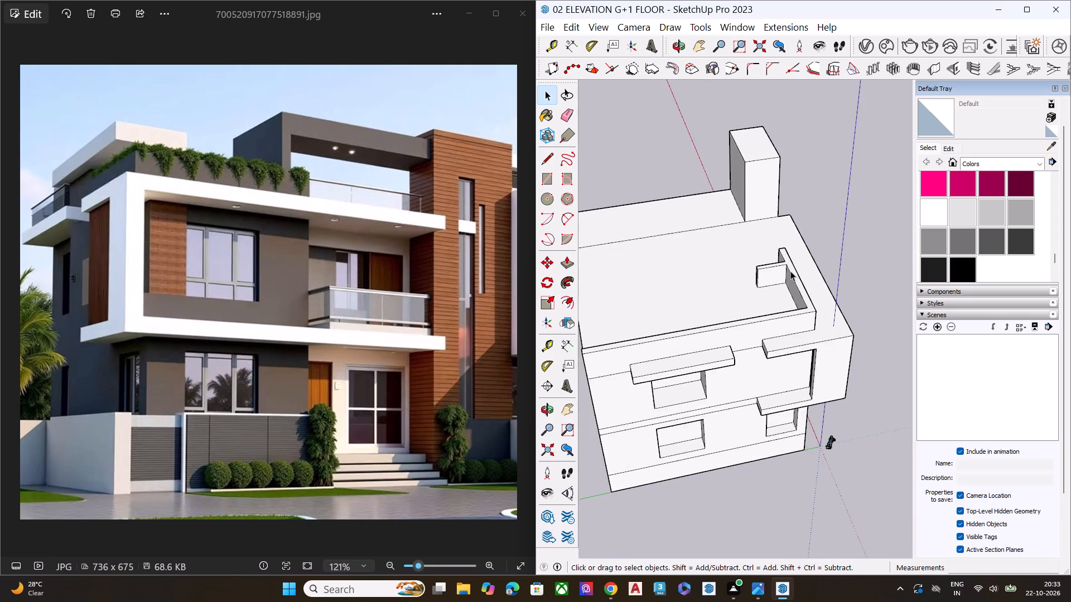
middle_click_drag(800, 266, 976, 329)
middle_click_drag(731, 329, 856, 325)
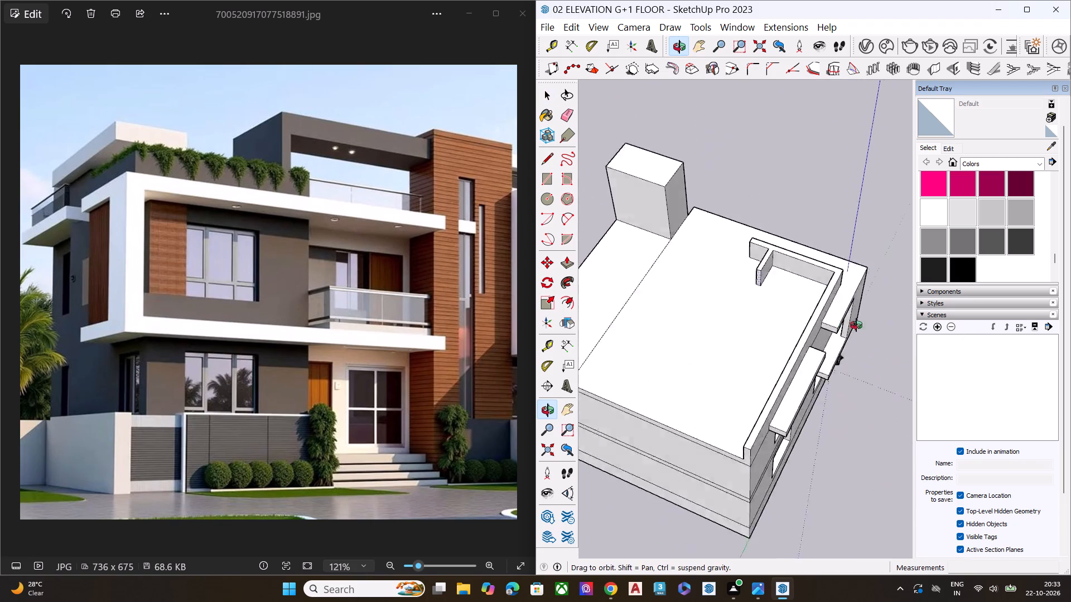
middle_click_drag(856, 325, 1022, 314)
middle_click_drag(778, 317, 1070, 279)
middle_click_drag(728, 294, 796, 269)
scroll(763, 289, "up", 3)
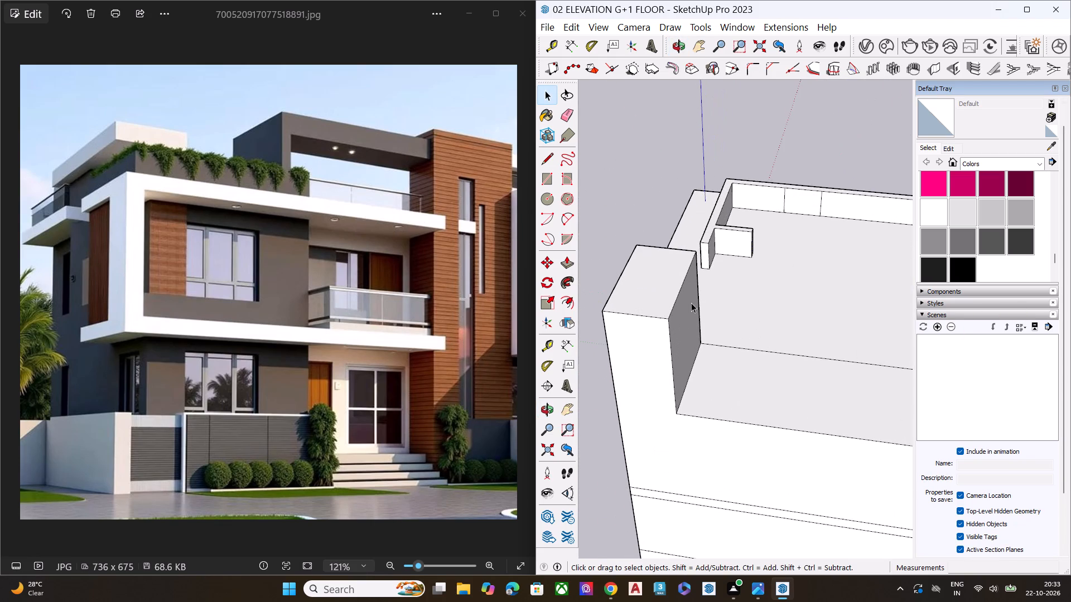
left_click(682, 328)
key("p")
left_click(682, 328)
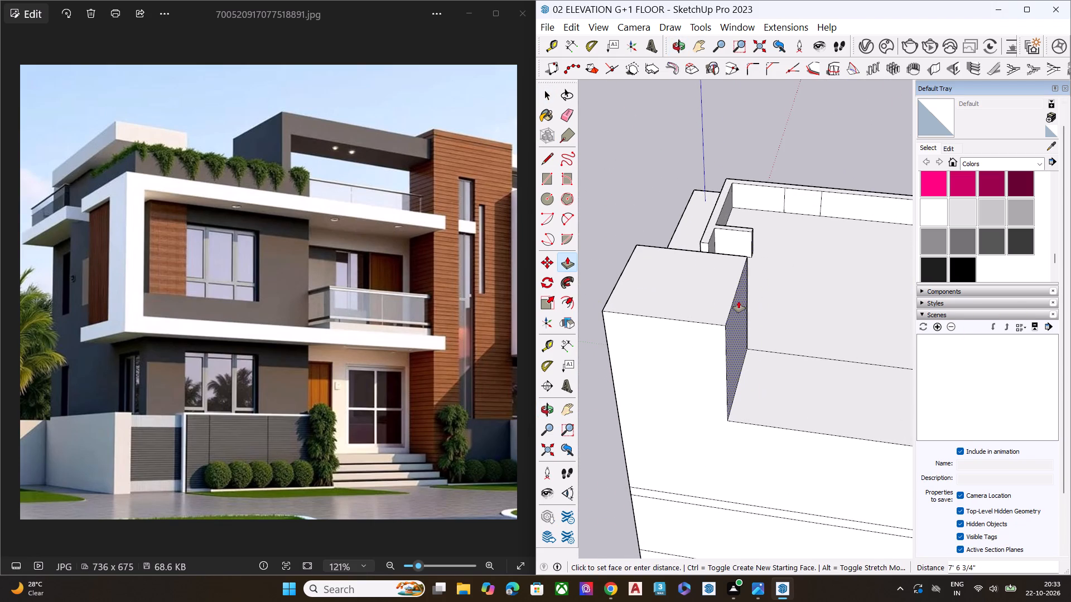
left_click(738, 301)
key("space")
Examine where the short cross wall meets the front parapet and how it relates to the stair tower.
middle_click_drag(717, 250, 1069, 340)
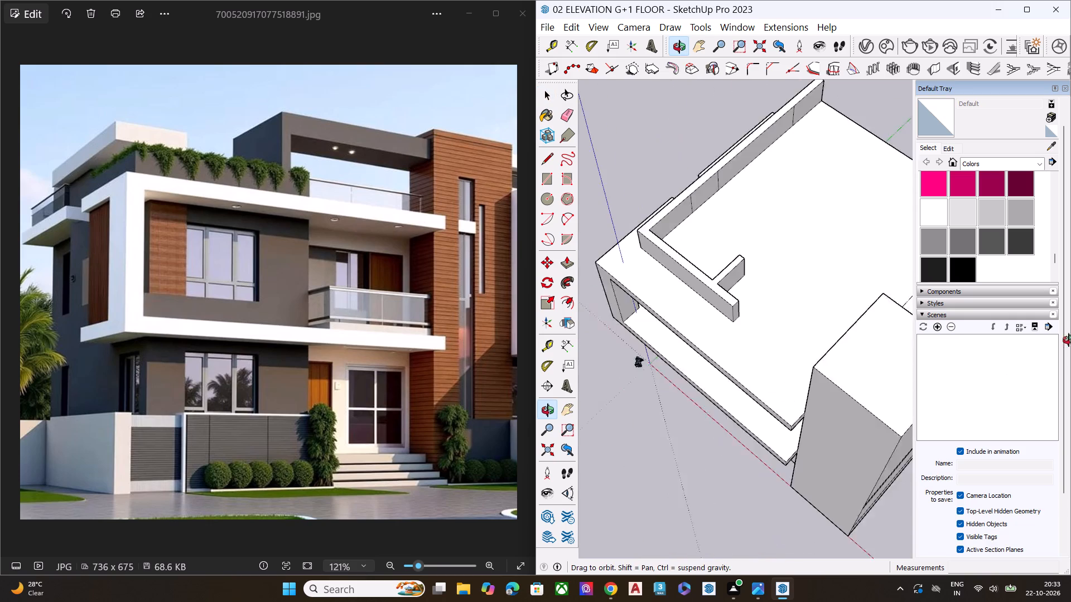
middle_click_drag(1069, 340, 1070, 331)
middle_click_drag(764, 324, 852, 313)
scroll(683, 253, "up", 4)
scroll(683, 246, "down", 2)
scroll(687, 246, "up", 3)
middle_click_drag(716, 279, 754, 384)
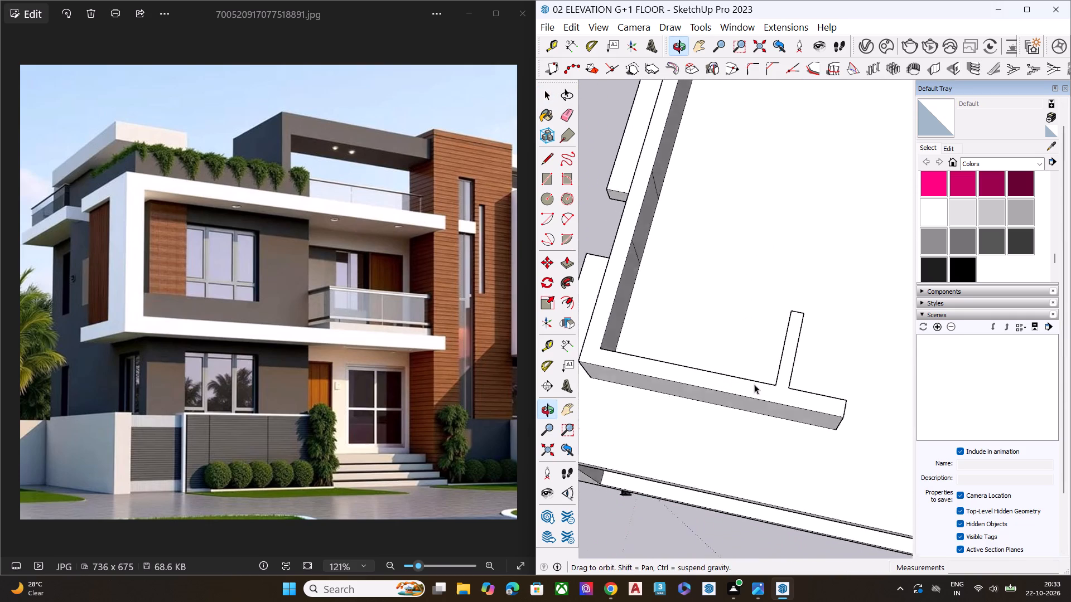
Draw a line across the base of the short cross wall where its top meets the front parapet, separating the two top faces.
scroll(752, 383, "up", 5)
middle_click_drag(754, 384, 754, 384)
key("l")
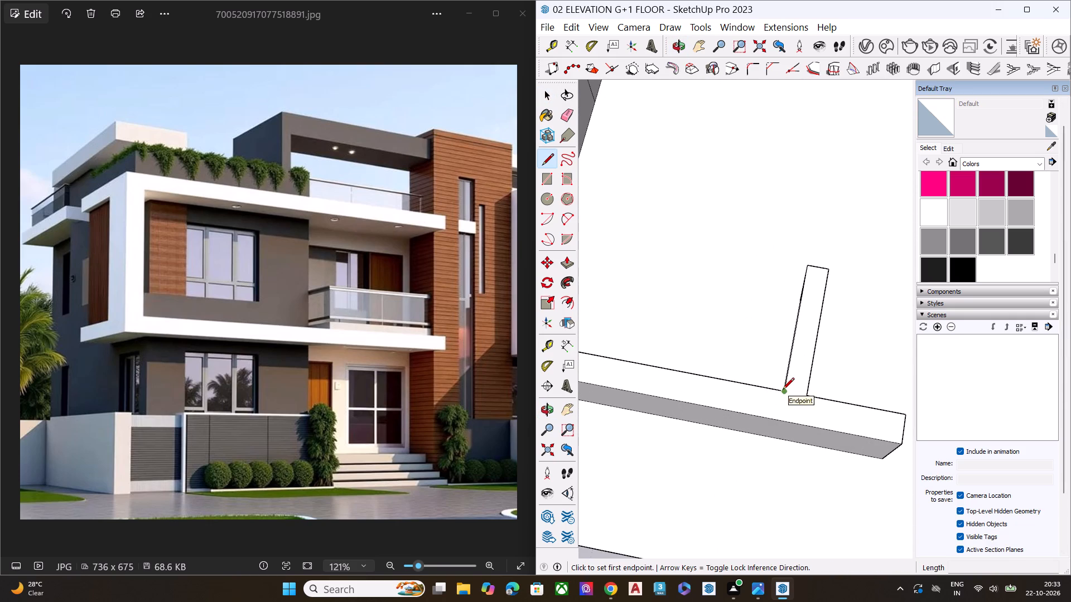
left_click(783, 390)
left_click(808, 393)
key("space")
Raise the short cross wall's top face about 7' 6" with Push/Pull so it stands above the front parapet.
left_click(797, 372)
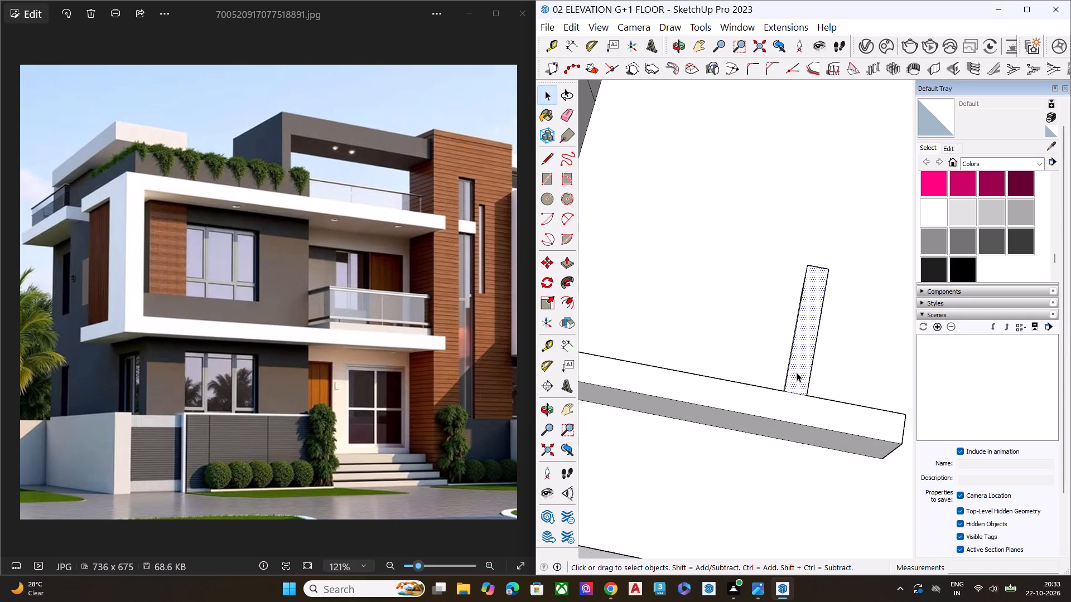
key("p")
left_click(795, 372)
scroll(802, 308, "down", 5)
scroll(801, 309, "up", 1)
scroll(801, 309, "down", 2)
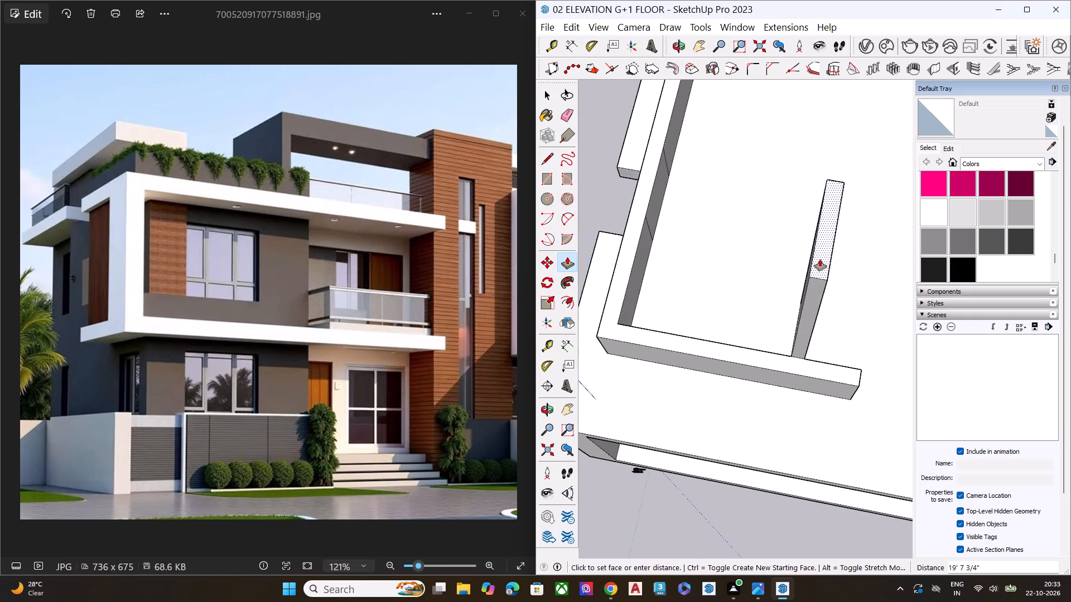
scroll(819, 259, "down", 7)
middle_click_drag(811, 255, 881, 0)
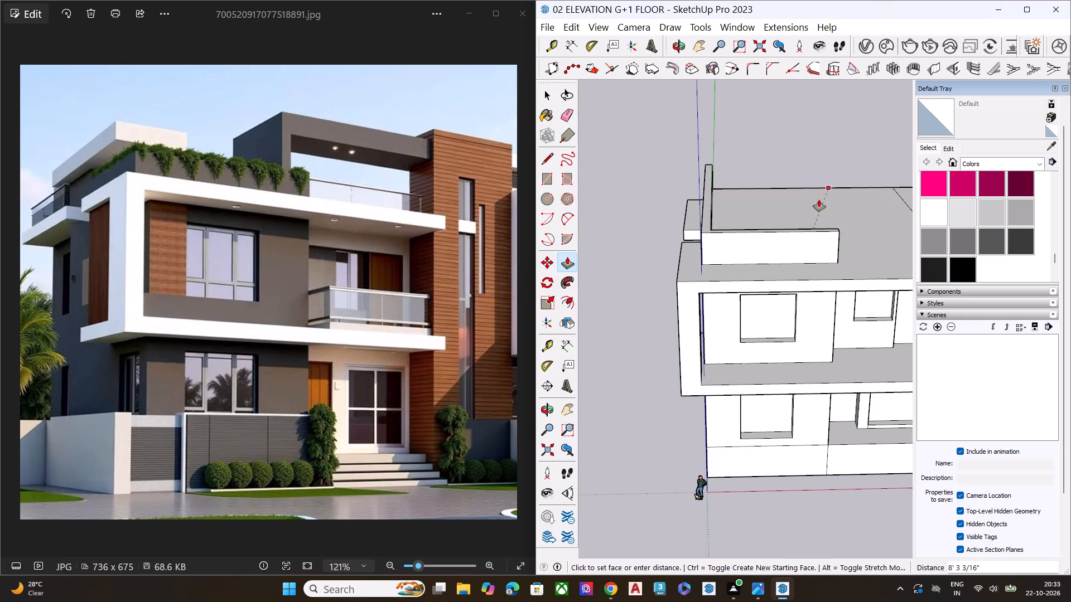
middle_click_drag(809, 184, 802, 110)
scroll(804, 129, "up", 1)
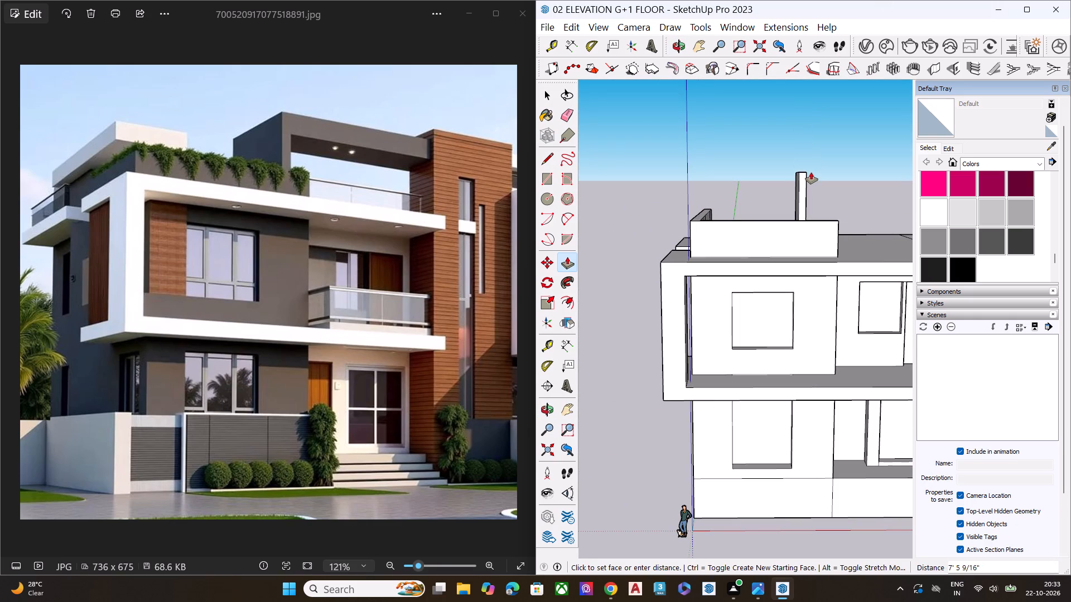
left_click(812, 168)
key("space")
Draw a line across the upper part of the raised cross wall's side facing the stair tower, marking off a beam end.
middle_click_drag(802, 188, 647, 198)
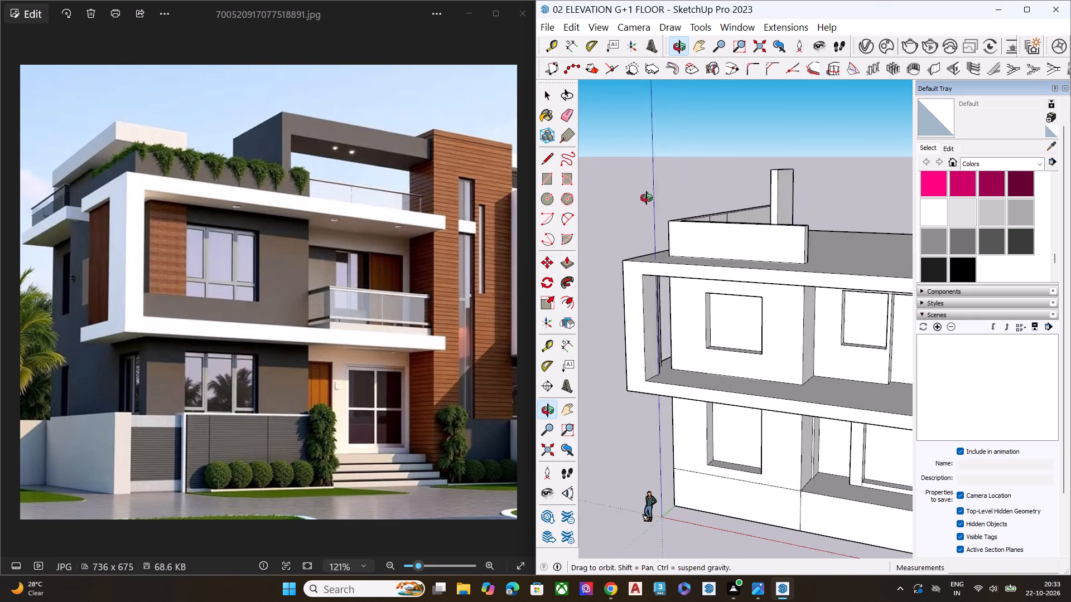
middle_click_drag(647, 198, 641, 198)
scroll(772, 171, "up", 2)
scroll(776, 168, "down", 1)
scroll(777, 168, "up", 10)
scroll(752, 207, "up", 2)
scroll(752, 207, "down", 1)
scroll(752, 207, "up", 2)
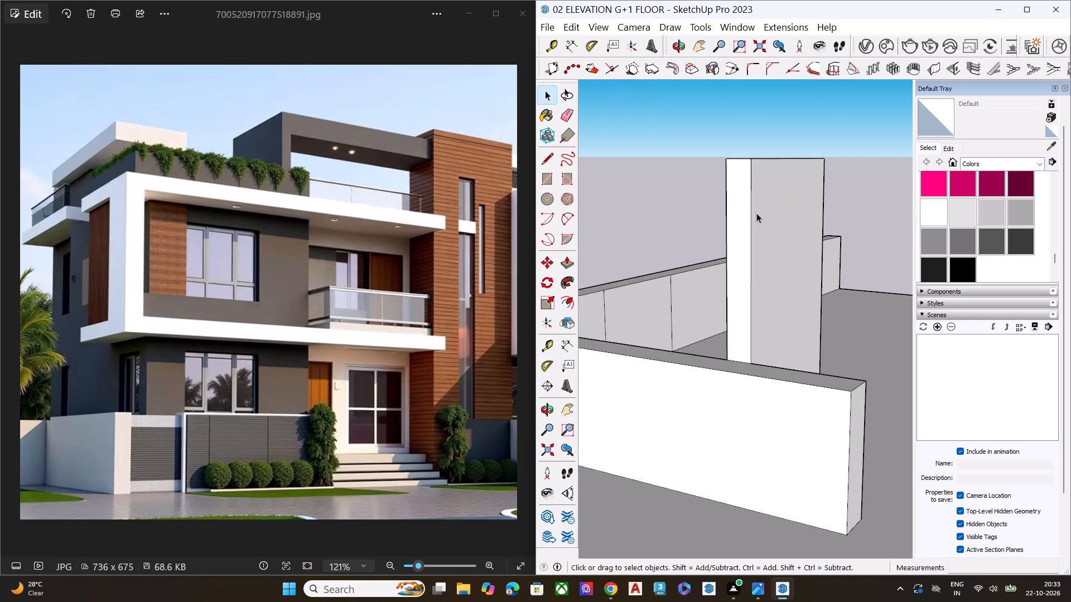
middle_click_drag(761, 217, 678, 219)
key("l")
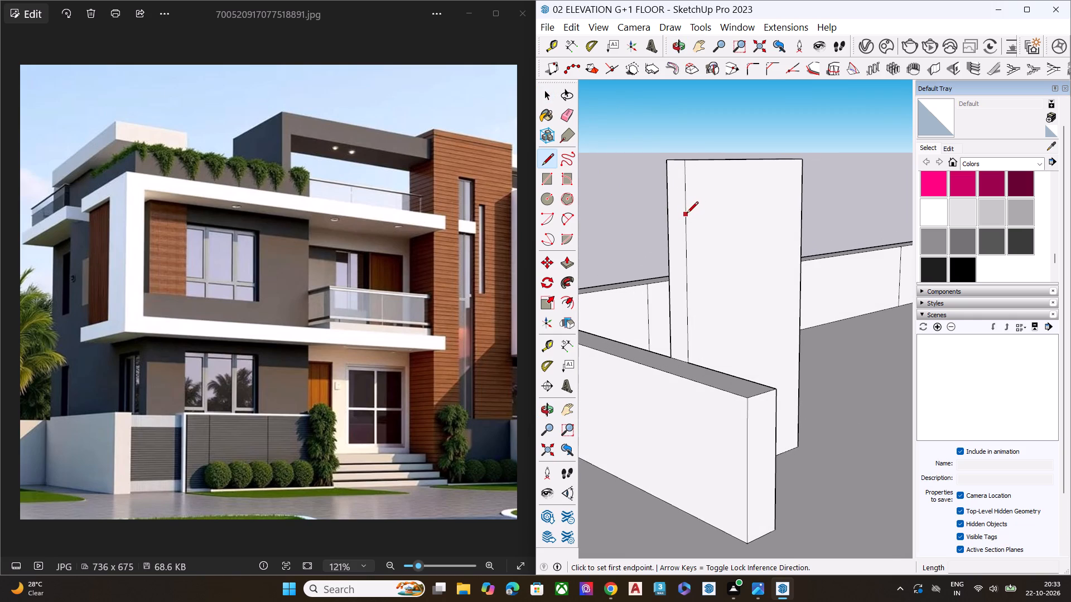
left_click(687, 214)
left_click(803, 206)
key("space")
Pull the marked upper face of the cross wall about 21' toward the stair tower as an overhead roof beam.
left_click(728, 192)
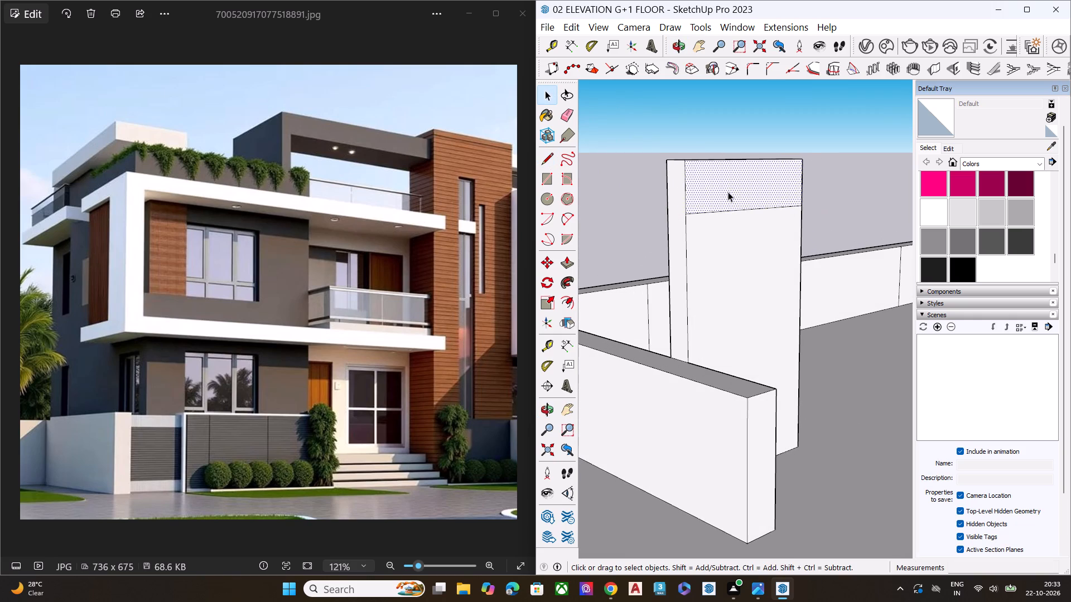
scroll(609, 199, "down", 7)
middle_click_drag(677, 214, 941, 217)
scroll(646, 201, "down", 2)
scroll(627, 201, "up", 1)
scroll(624, 201, "down", 5)
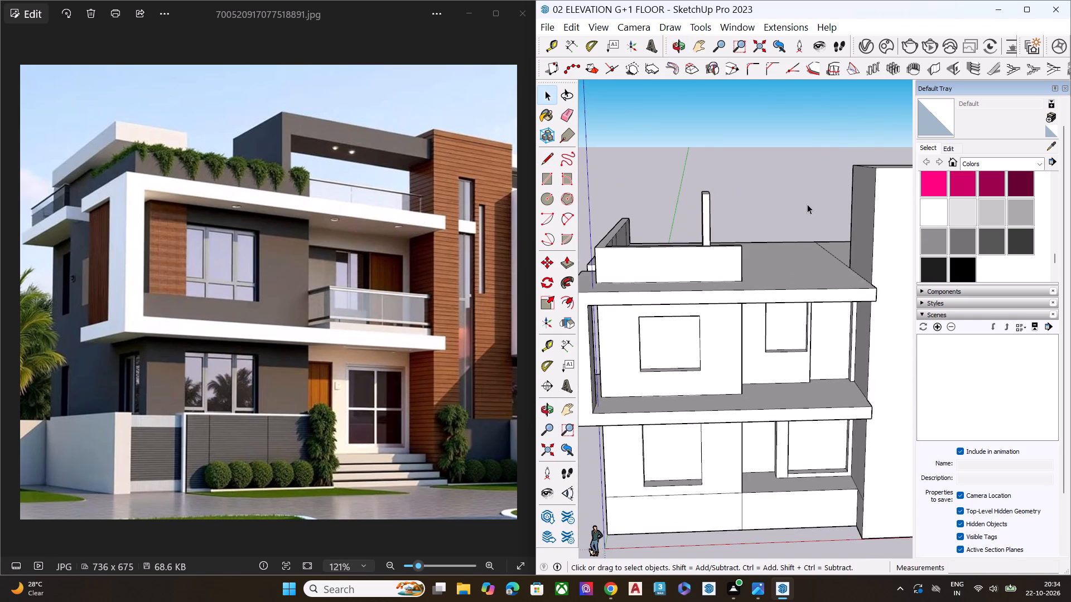
middle_click_drag(808, 203, 635, 185)
scroll(704, 188, "up", 3)
scroll(704, 188, "down", 1)
scroll(700, 190, "up", 1)
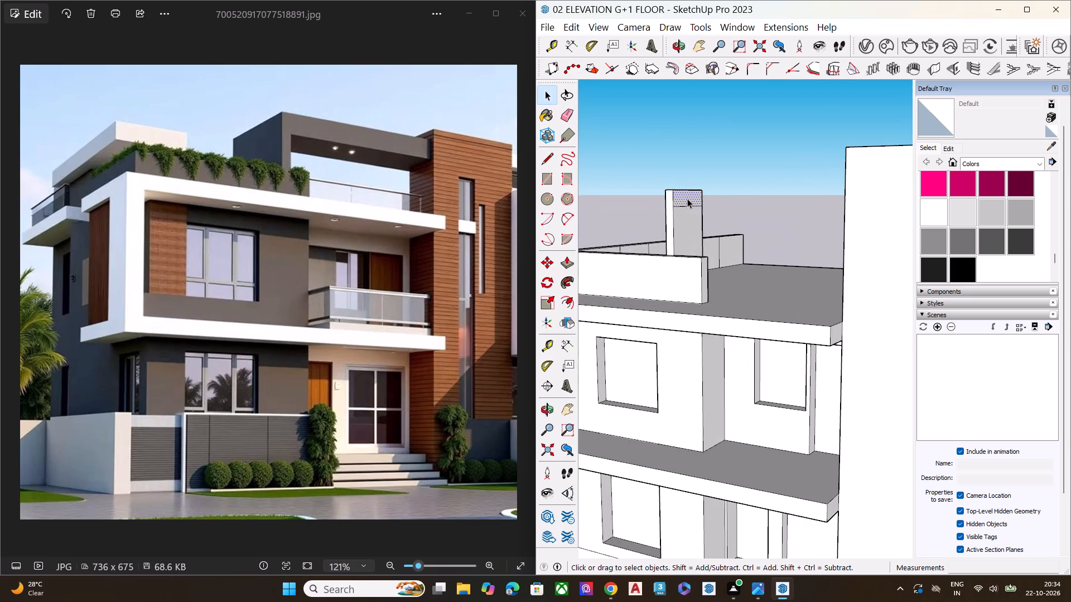
key("p")
left_click(686, 193)
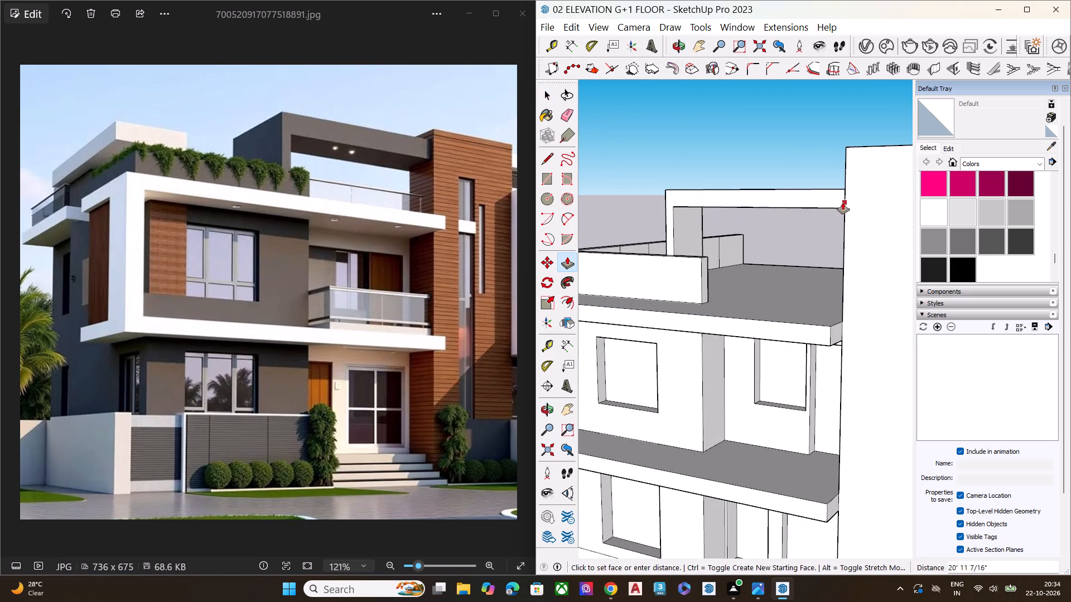
left_click(860, 207)
key("space")
Extend the end face of the overhead beam further toward the side of the stair tower.
middle_click_drag(878, 218, 901, 217)
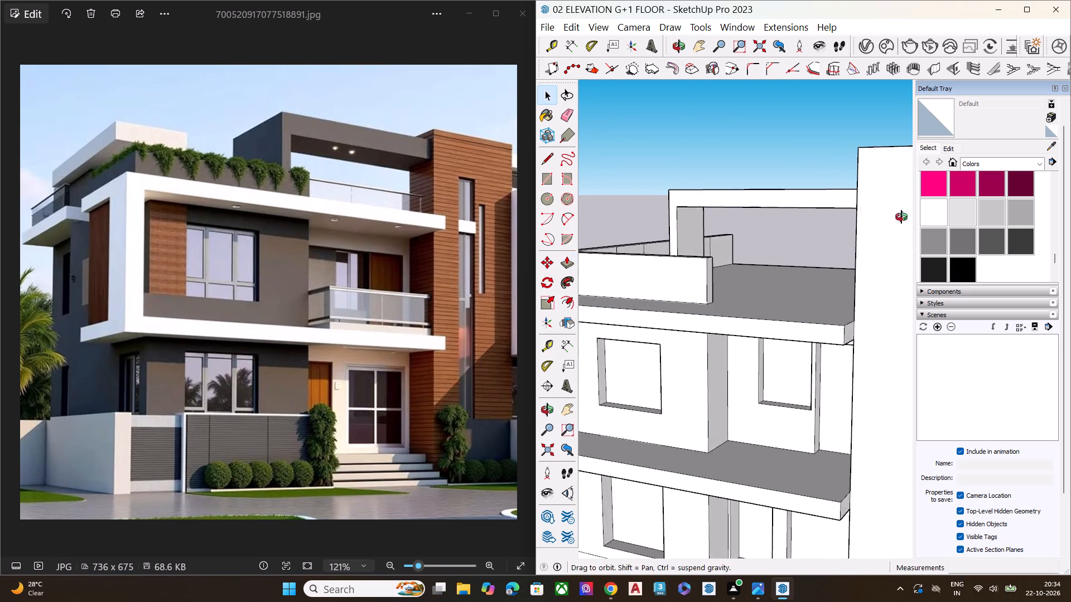
middle_click_drag(901, 217, 1012, 215)
scroll(659, 203, "down", 7)
middle_click_drag(759, 221, 810, 195)
scroll(810, 194, "up", 5)
scroll(795, 178, "down", 1)
scroll(794, 178, "up", 2)
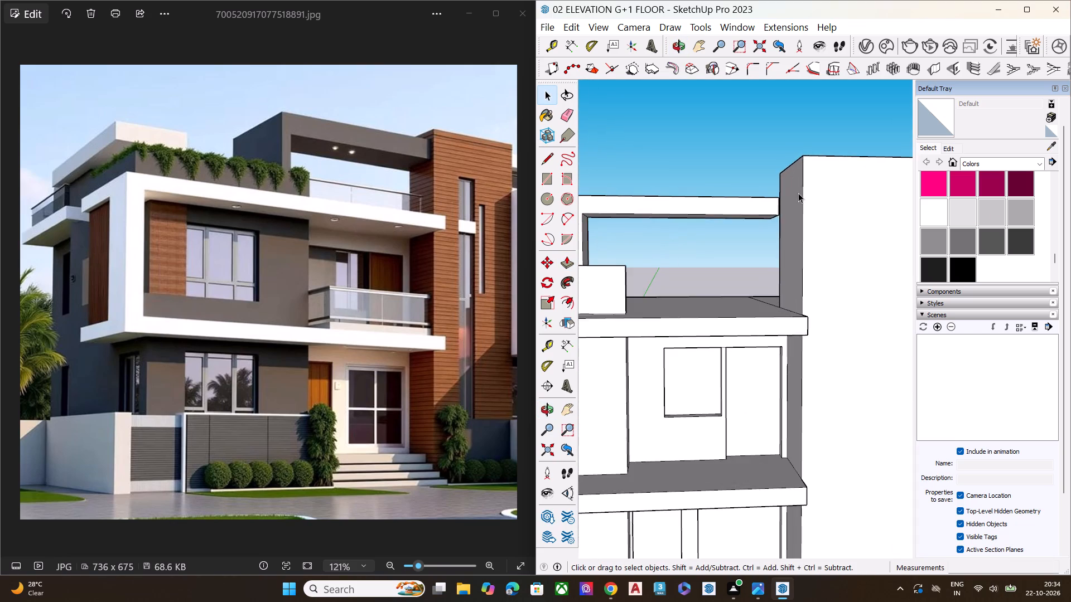
scroll(799, 196, "up", 11)
middle_click_drag(796, 210, 722, 242)
scroll(713, 241, "up", 2)
scroll(708, 235, "down", 1)
scroll(715, 232, "up", 1)
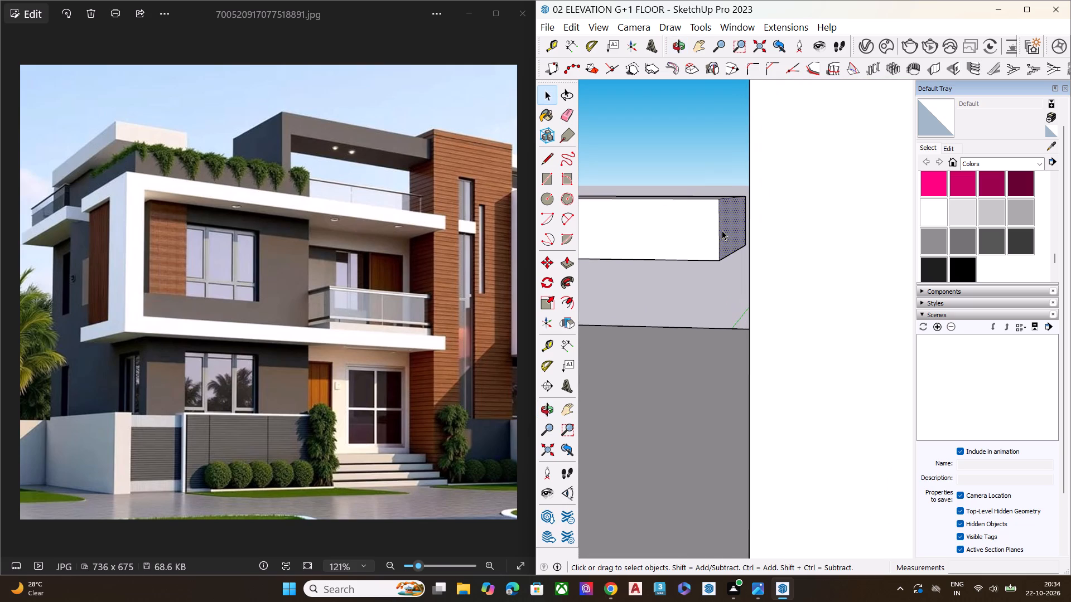
key("p")
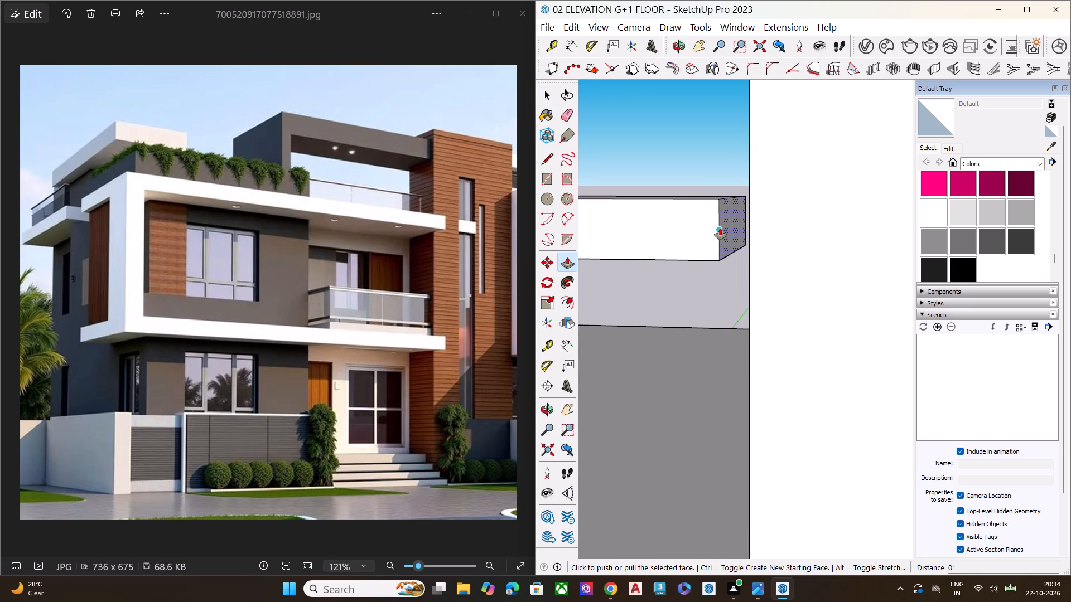
left_click(720, 228)
left_click(766, 230)
key("space")
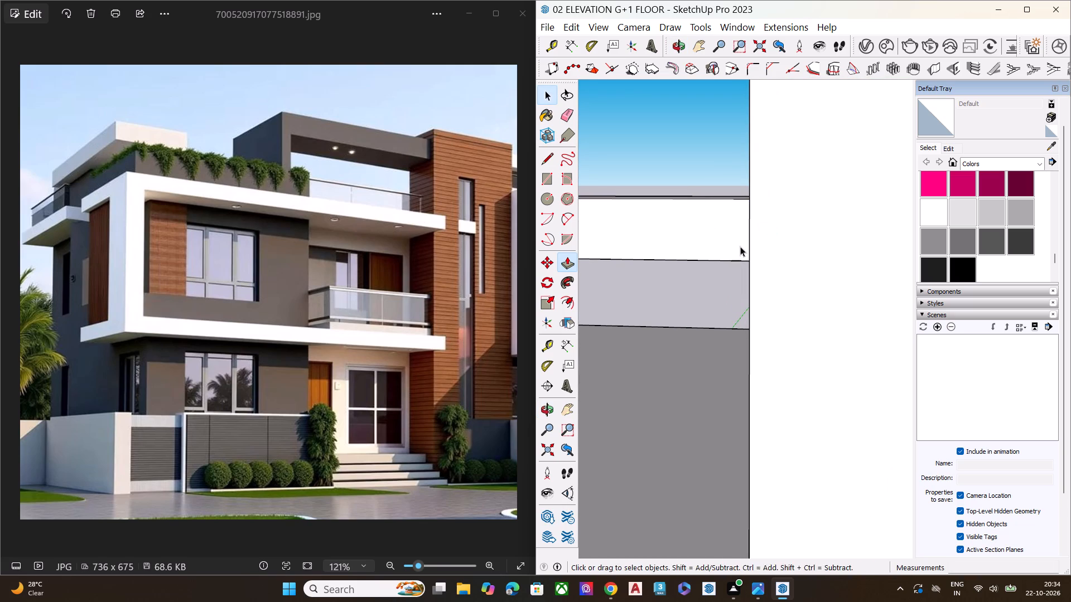
Examine the joint between the overhead beam's end and the side of the stair tower.
middle_click_drag(774, 241, 932, 241)
scroll(799, 238, "down", 3)
scroll(791, 241, "up", 4)
scroll(790, 242, "down", 1)
scroll(788, 242, "up", 1)
scroll(787, 242, "down", 1)
scroll(787, 242, "up", 1)
scroll(787, 242, "down", 2)
scroll(696, 217, "down", 10)
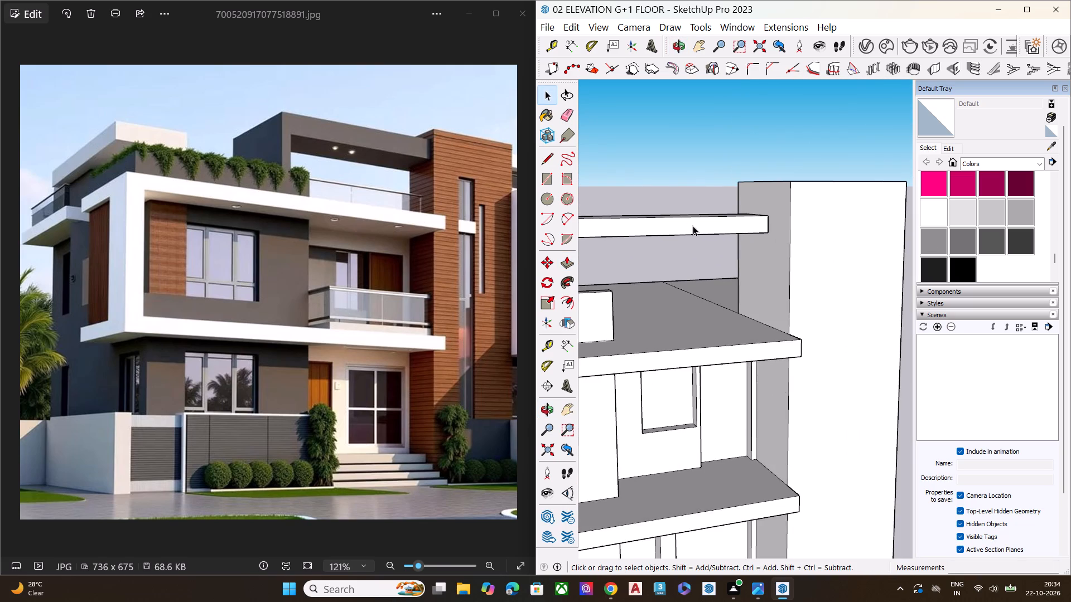
middle_click_drag(693, 226, 855, 332)
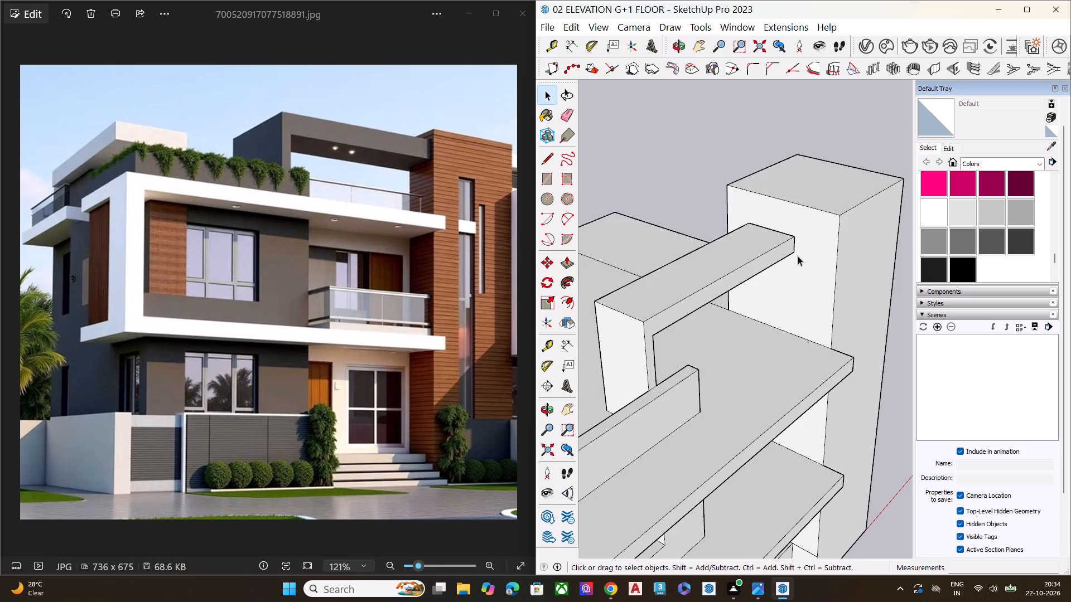
middle_click_drag(784, 265, 614, 321)
scroll(718, 263, "up", 7)
middle_click_drag(756, 285, 677, 198)
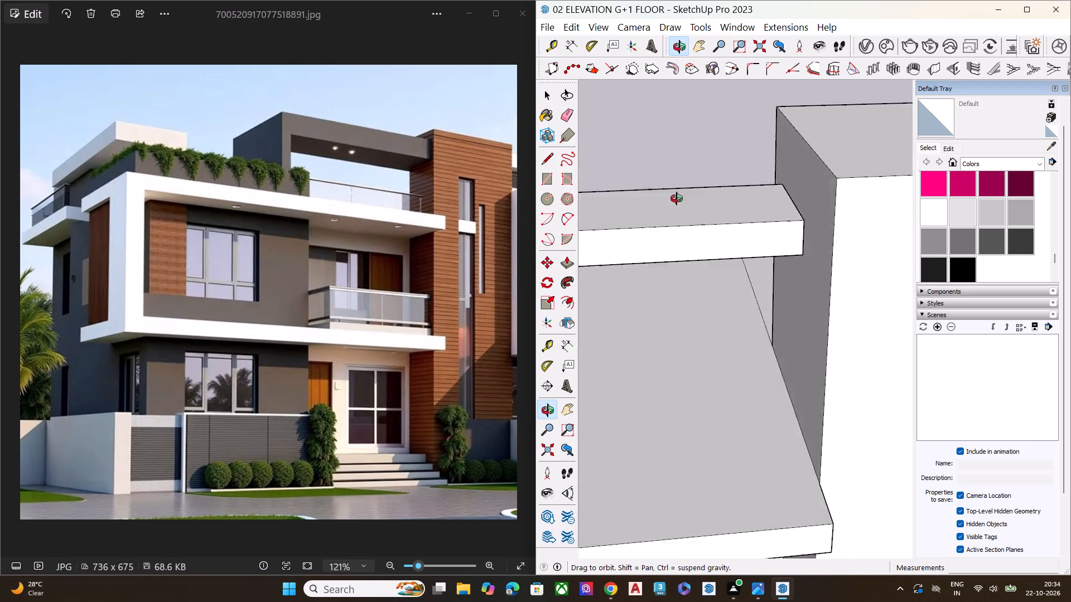
middle_click_drag(677, 198, 648, 120)
scroll(648, 120, "up", 7)
scroll(713, 247, "down", 5)
middle_click_drag(759, 278, 723, 222)
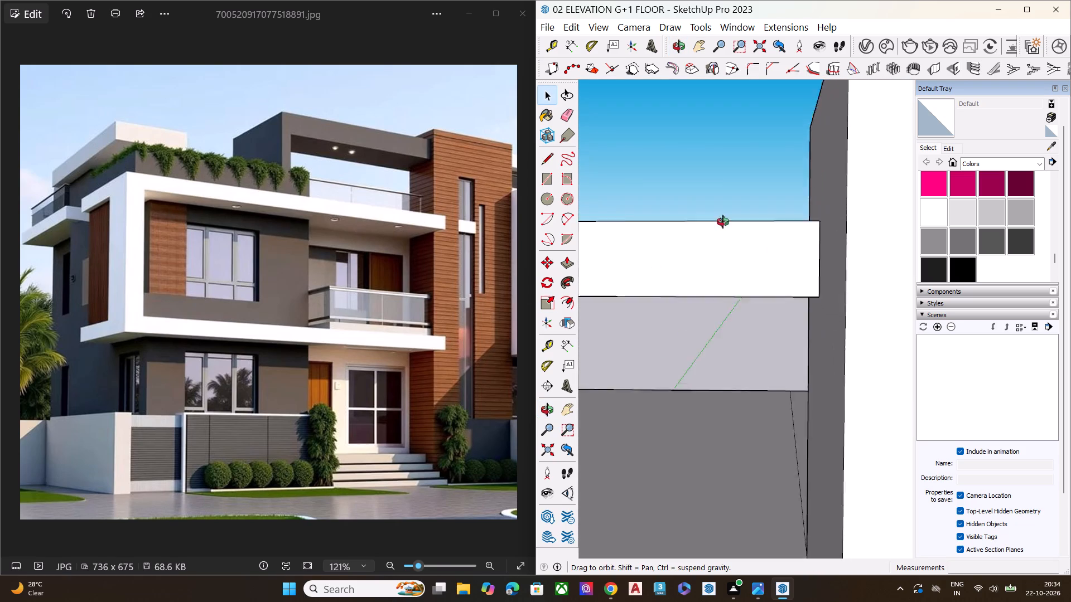
middle_click_drag(723, 222, 735, 190)
scroll(827, 195, "up", 7)
middle_click_drag(772, 217, 802, 367)
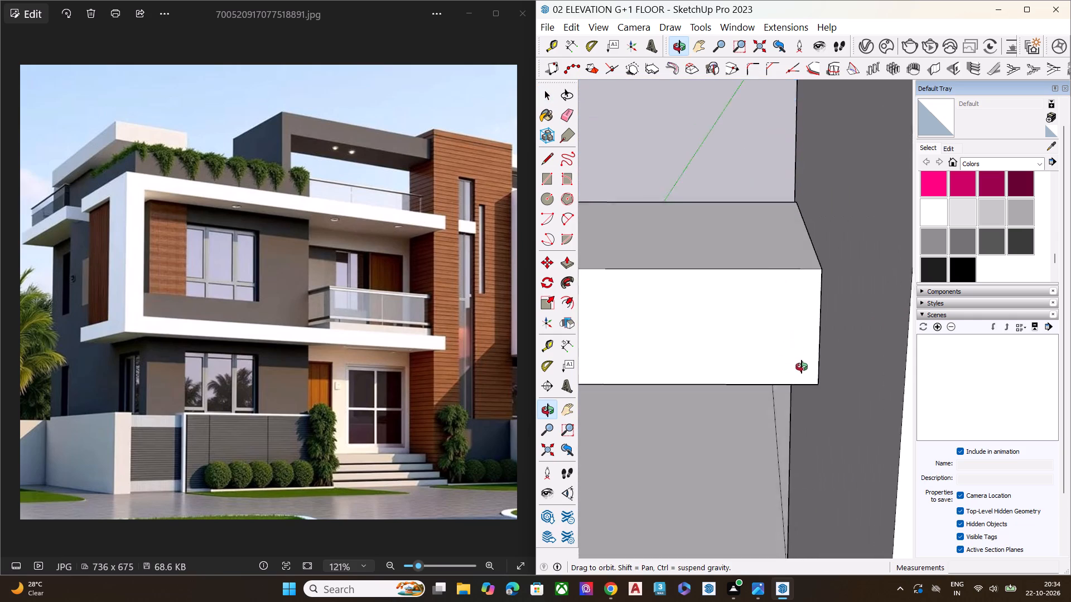
middle_click_drag(802, 367, 774, 222)
scroll(774, 225, "up", 2)
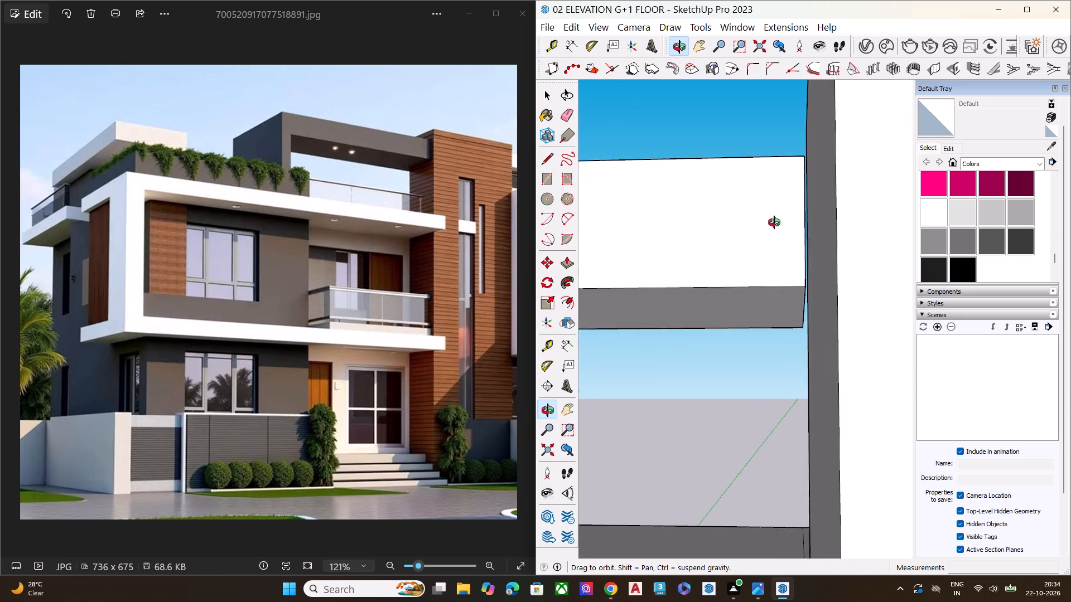
Pull the beam's end face about 2 3/8" more to close the remaining gap against the stair tower.
middle_click_drag(774, 222, 775, 222)
scroll(774, 222, "up", 6)
scroll(775, 222, "down", 1)
scroll(775, 222, "up", 1)
scroll(822, 215, "up", 9)
middle_click_drag(832, 217, 823, 217)
scroll(837, 226, "up", 4)
middle_click_drag(820, 252, 790, 254)
left_click(864, 268)
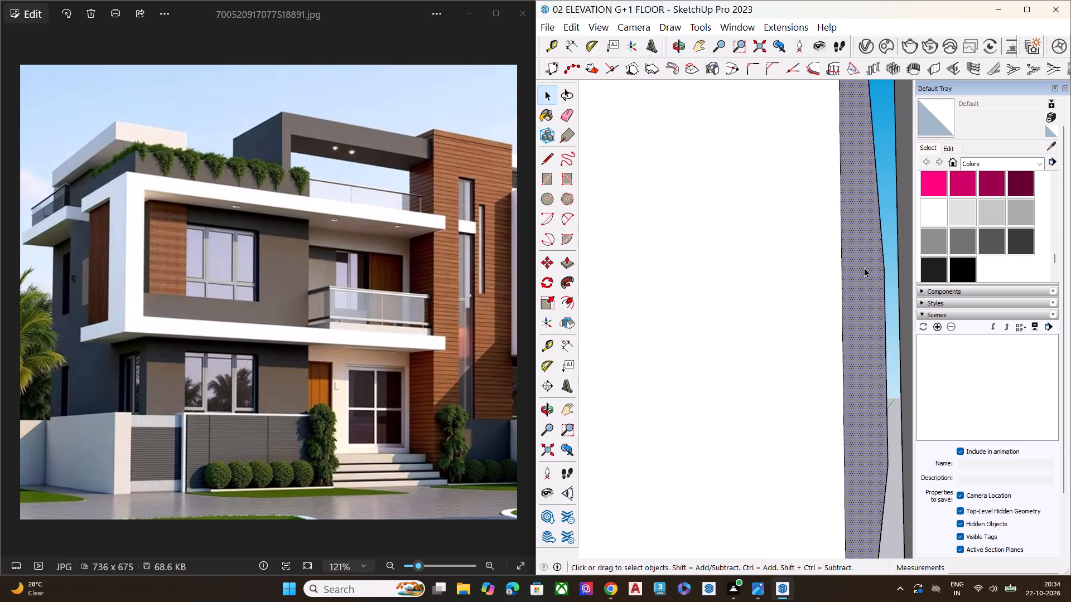
key("p")
left_click(840, 254)
scroll(852, 254, "down", 3)
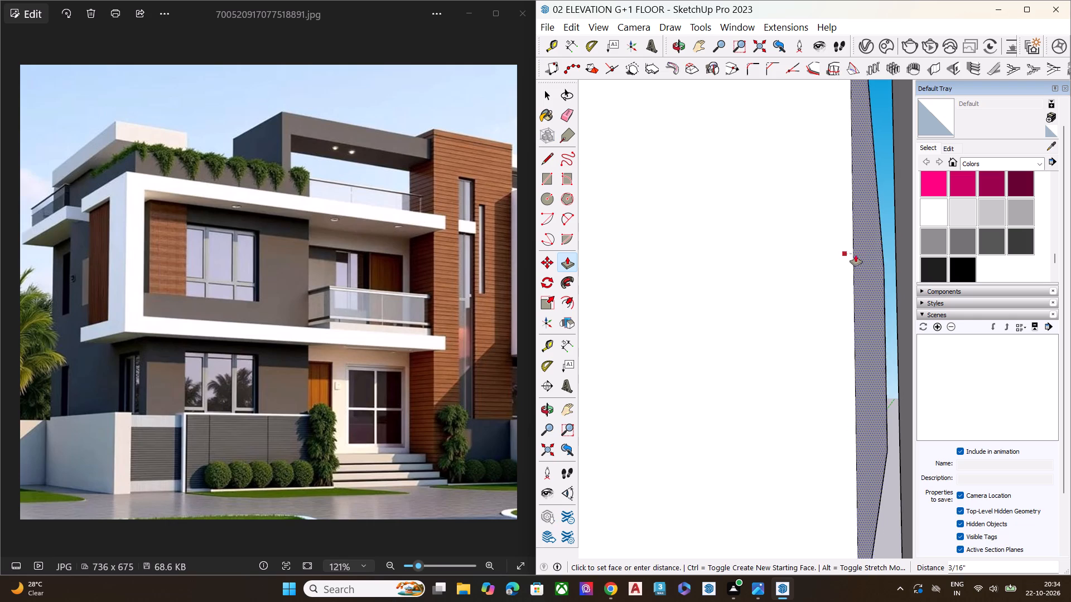
scroll(856, 255, "down", 15)
scroll(780, 238, "up", 1)
scroll(780, 238, "down", 9)
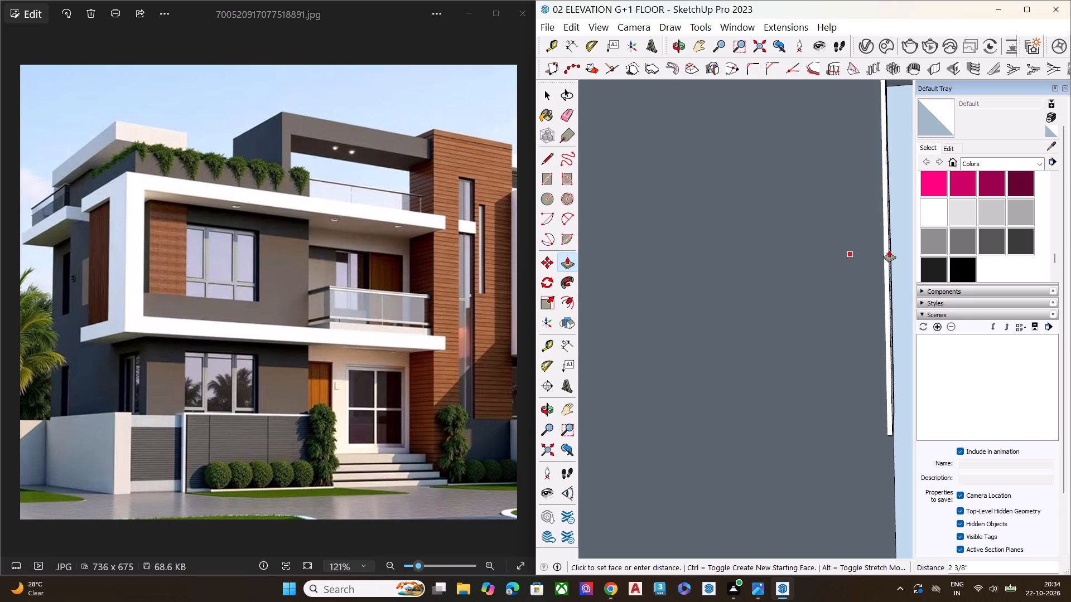
left_click(884, 255)
key("space")
Lower the top face of the stair tower by about 2' 5", leaving it slightly above the overhead beam.
scroll(848, 263, "down", 19)
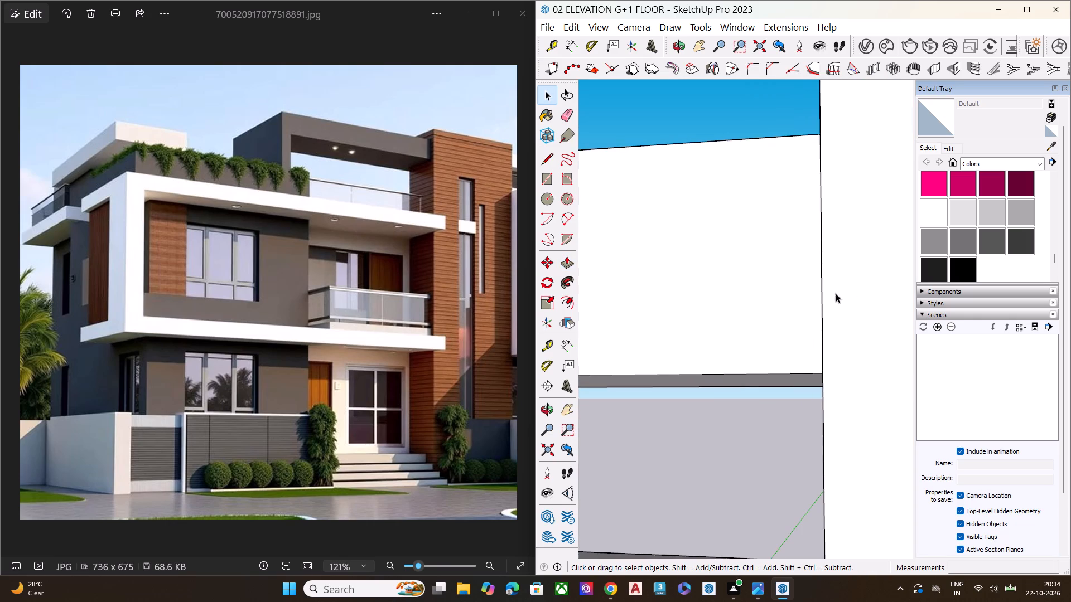
scroll(817, 333, "down", 3)
scroll(810, 331, "up", 2)
scroll(809, 330, "down", 6)
middle_click_drag(792, 307, 966, 284)
scroll(752, 278, "down", 1)
scroll(752, 278, "up", 3)
scroll(752, 278, "down", 5)
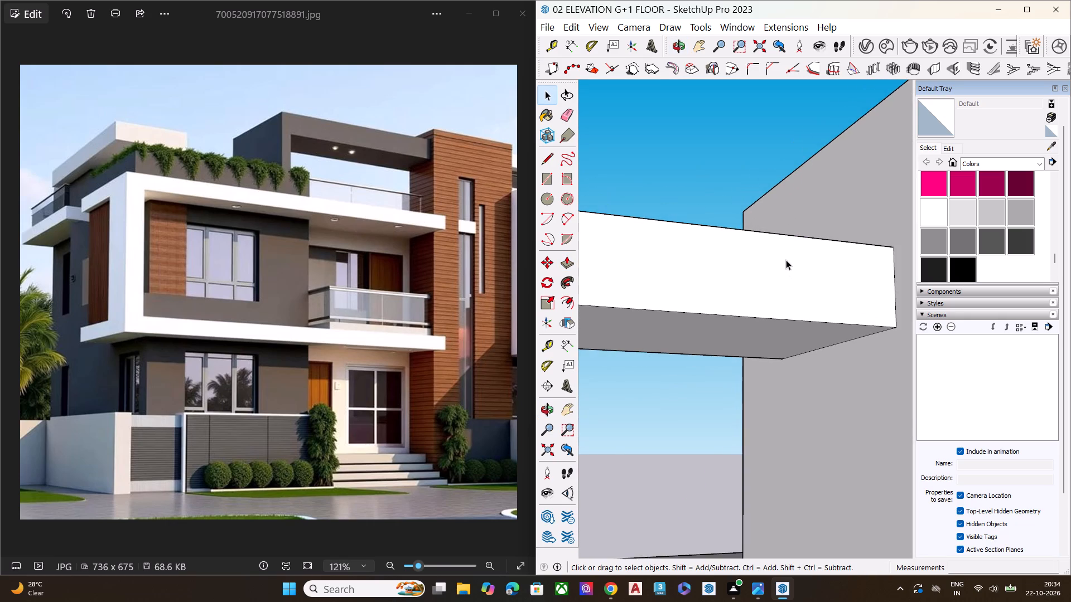
scroll(787, 257, "down", 1)
scroll(787, 257, "up", 1)
scroll(787, 257, "down", 14)
middle_click_drag(797, 261, 830, 337)
scroll(836, 259, "up", 1)
middle_click_drag(842, 248, 826, 338)
left_click(846, 250)
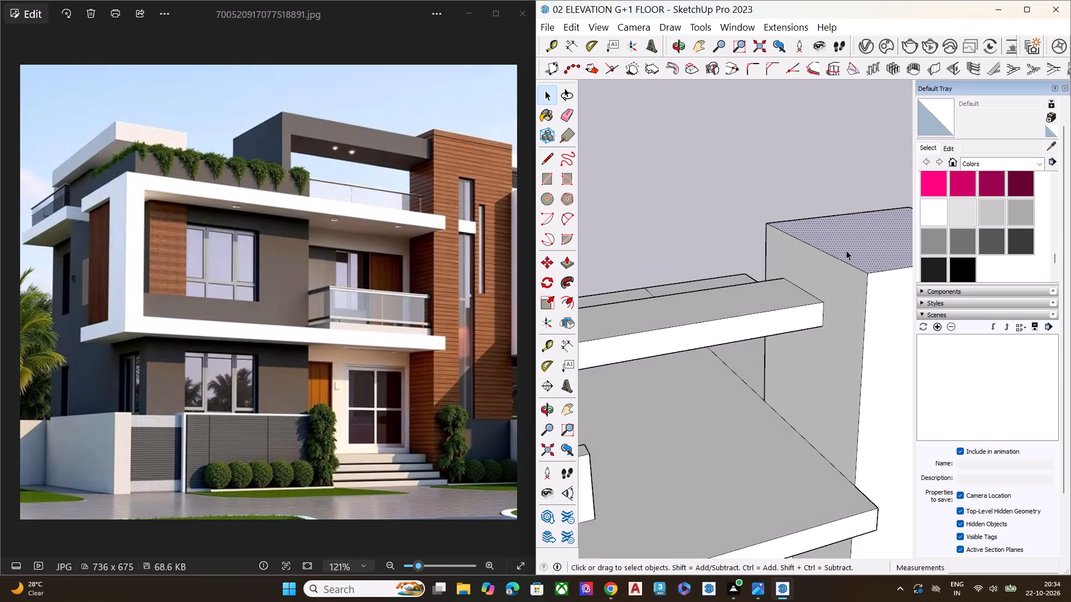
key("p")
left_click(846, 250)
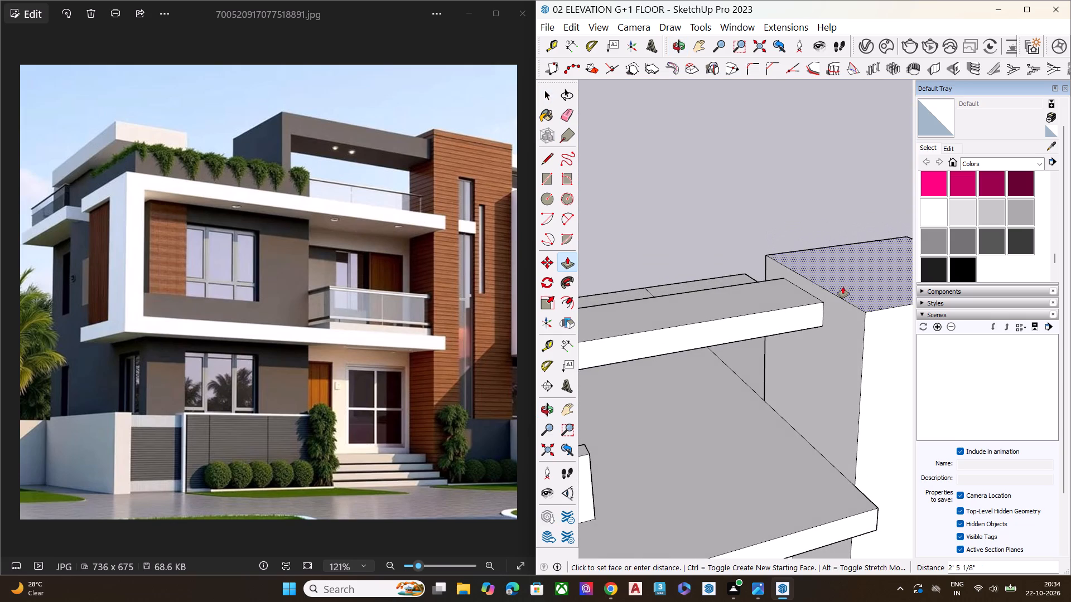
left_click(841, 289)
key("space")
left_click(740, 185)
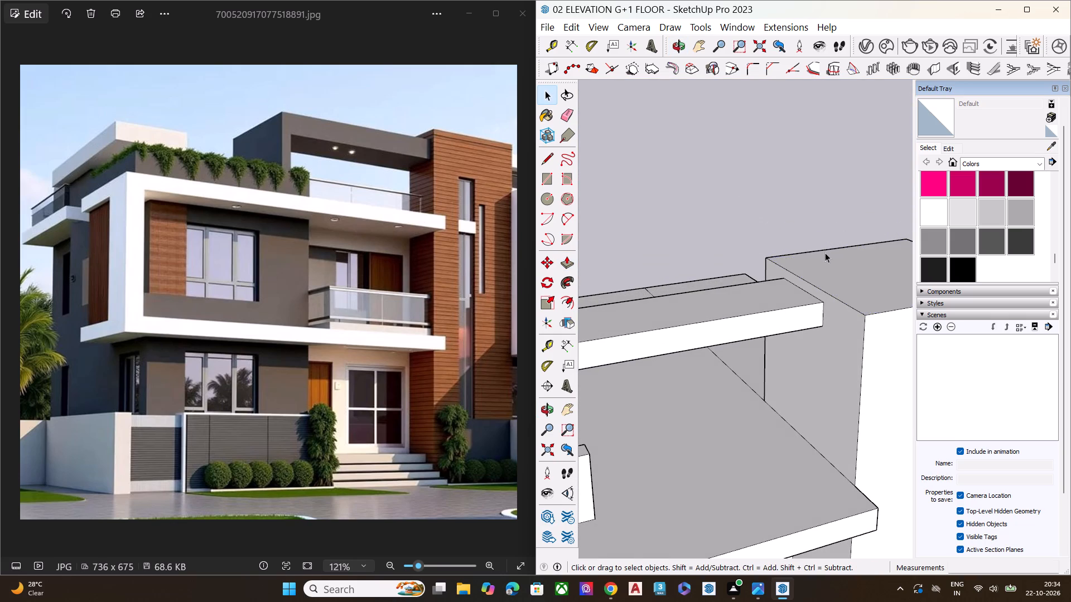
Push the stair tower's front face back about 4' to reduce its projection beyond the facade.
scroll(819, 263, "down", 4)
middle_click_drag(823, 314, 882, 147)
scroll(797, 224, "down", 7)
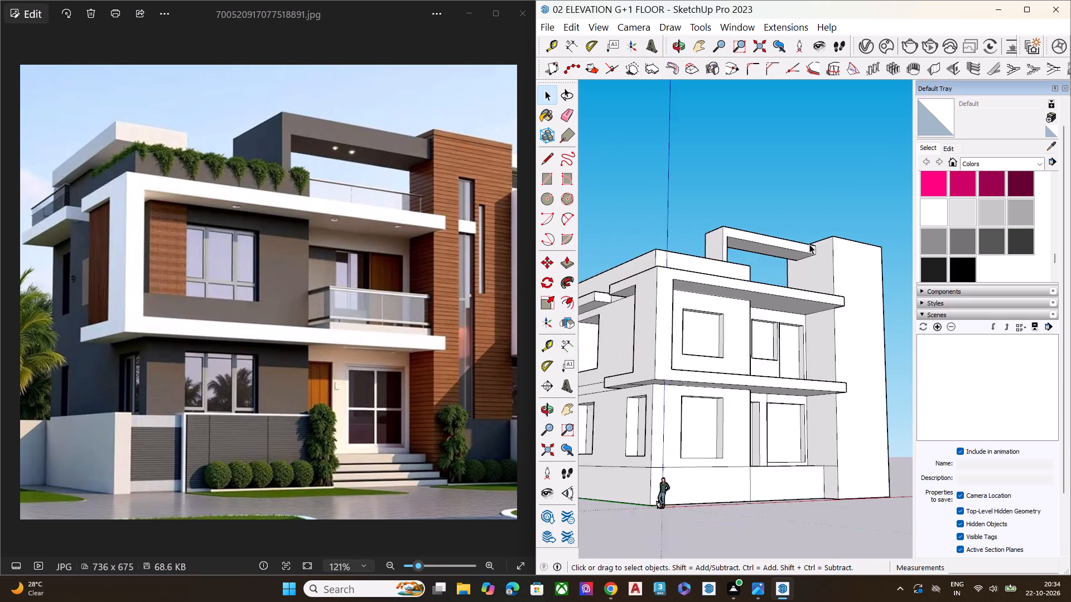
scroll(809, 244, "down", 2)
middle_click_drag(850, 270, 946, 327)
scroll(862, 248, "up", 7)
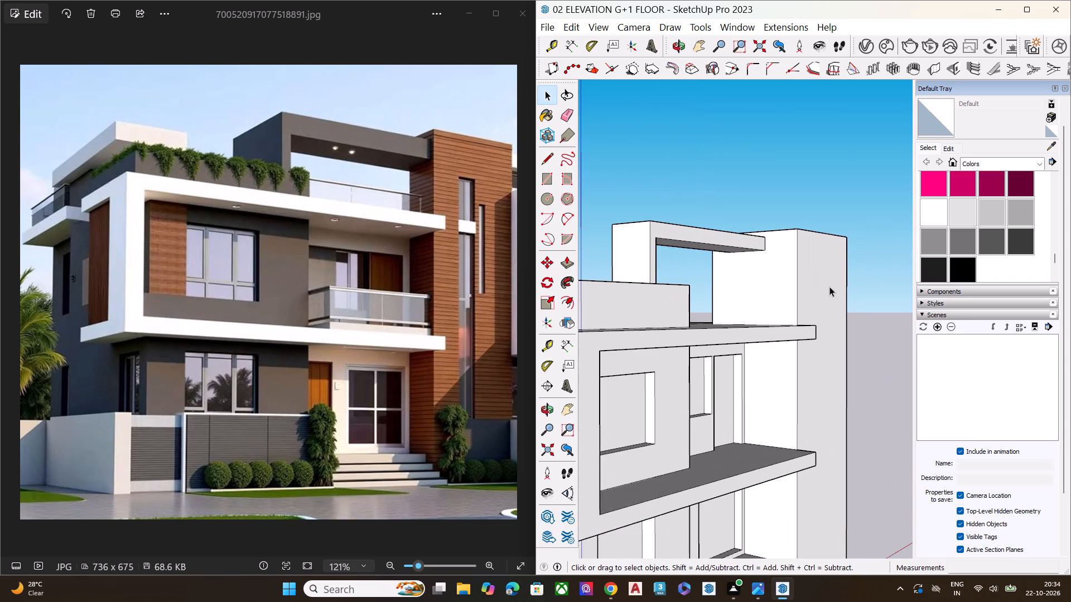
left_click(828, 288)
key("p")
left_click(828, 288)
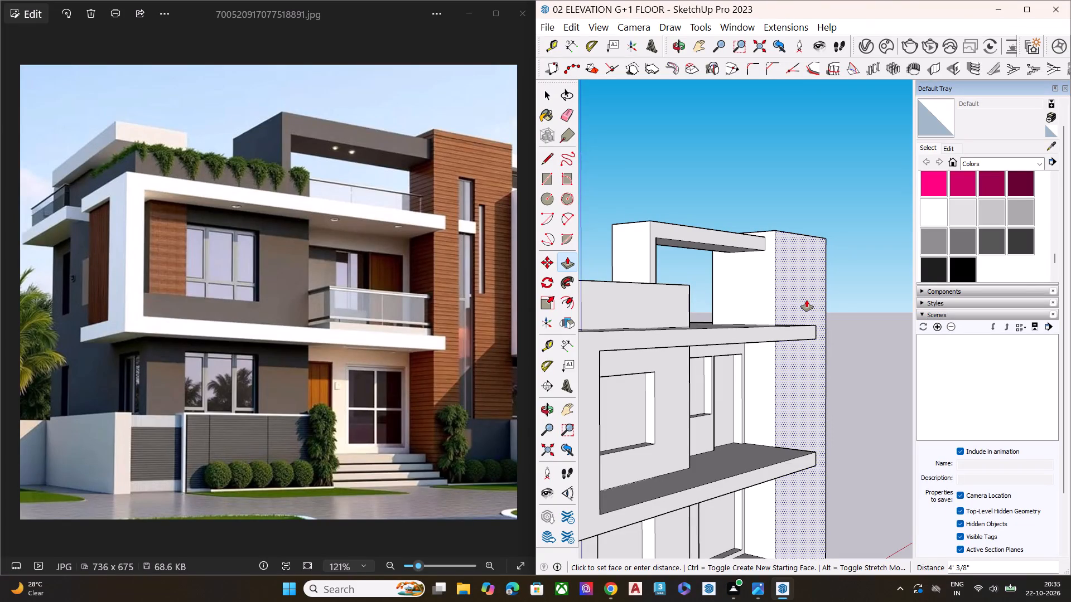
left_click(804, 300)
key("space")
middle_click_drag(804, 302, 422, 392)
scroll(505, 397, "up", 1)
scroll(646, 259, "down", 11)
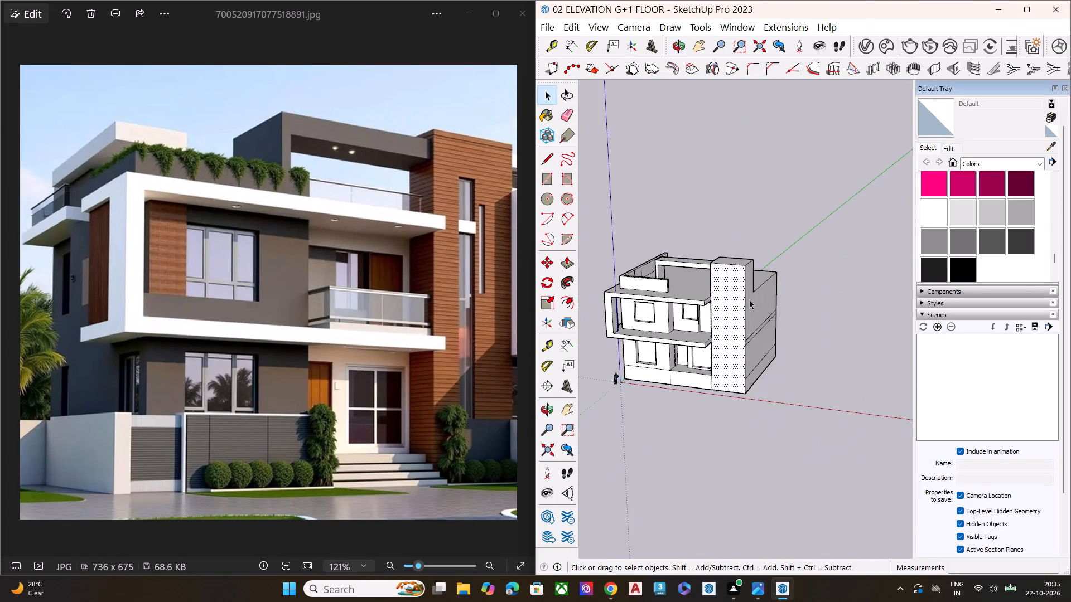
Erase the three leftover horizontal lines across the side wall of the house and stair tower.
middle_click_drag(749, 299, 725, 322)
scroll(725, 322, "up", 7)
scroll(774, 356, "up", 1)
middle_click_drag(774, 356, 678, 303)
key("e")
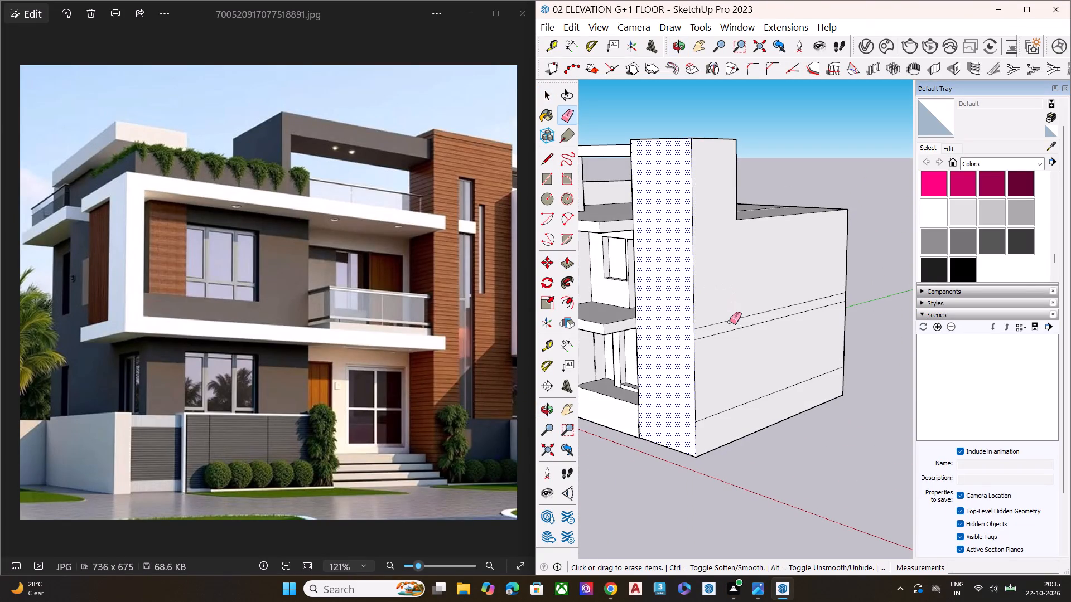
left_click(730, 322)
left_click(734, 329)
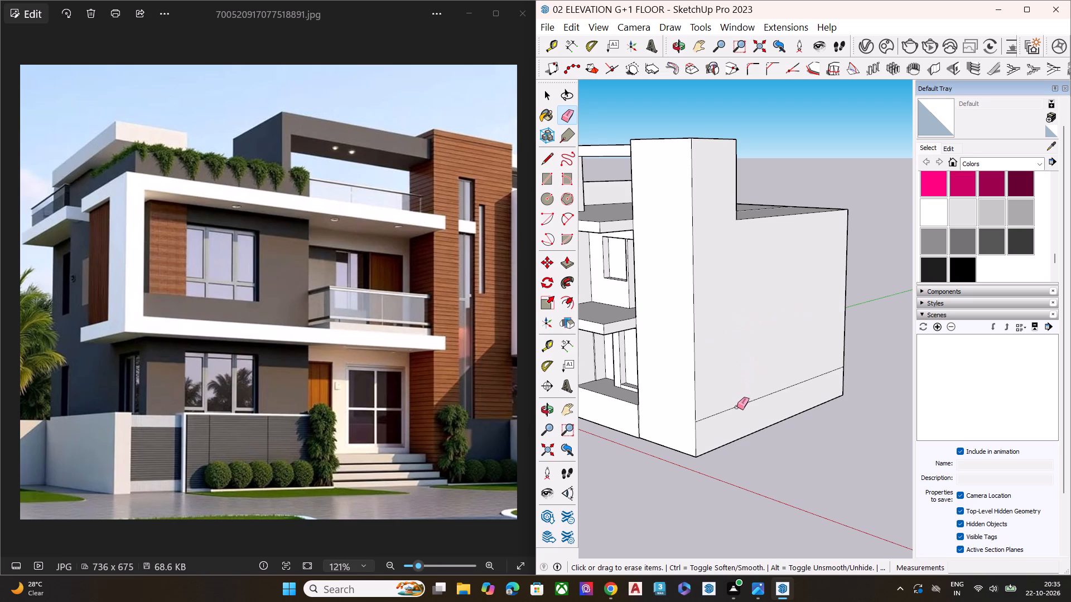
left_click(736, 407)
key("space")
Draw a vertical line on the side wall from the tower-roof corner to the base, separating the stair tower's side face.
middle_click_drag(760, 318, 682, 302)
scroll(682, 302, "up", 1)
key("l")
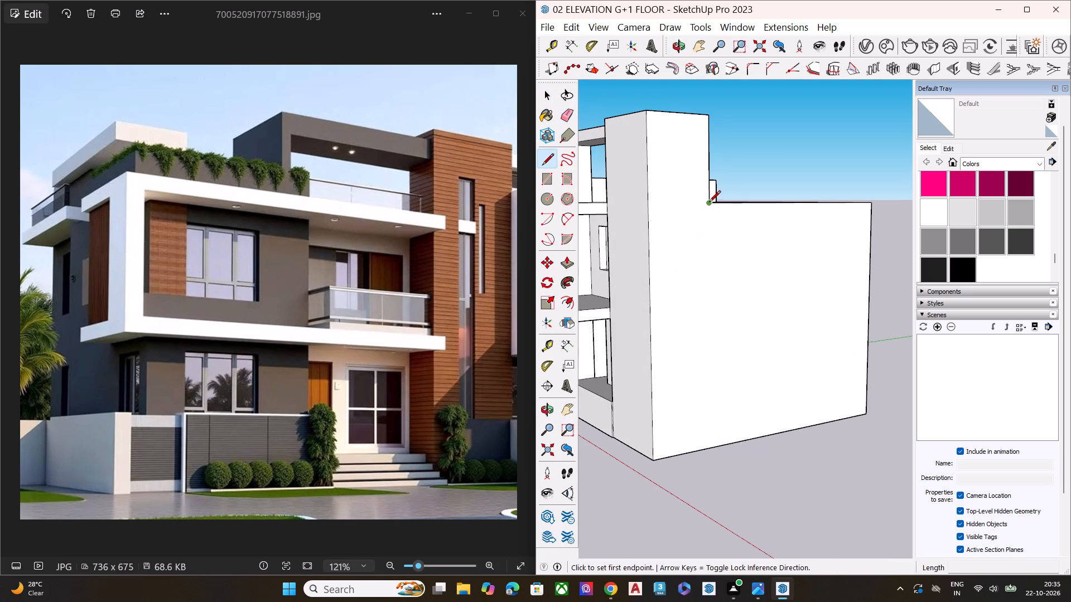
left_click(710, 202)
left_click(717, 449)
key("space")
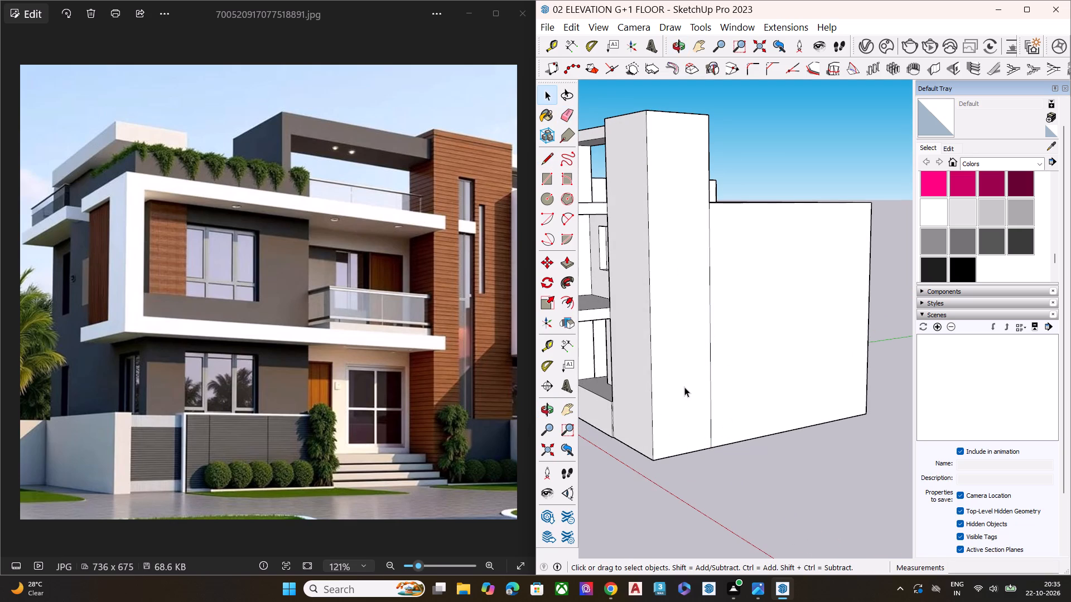
Pull the stair tower's side face outward about 3' to widen the tower.
left_click(684, 387)
key("p")
left_click(684, 387)
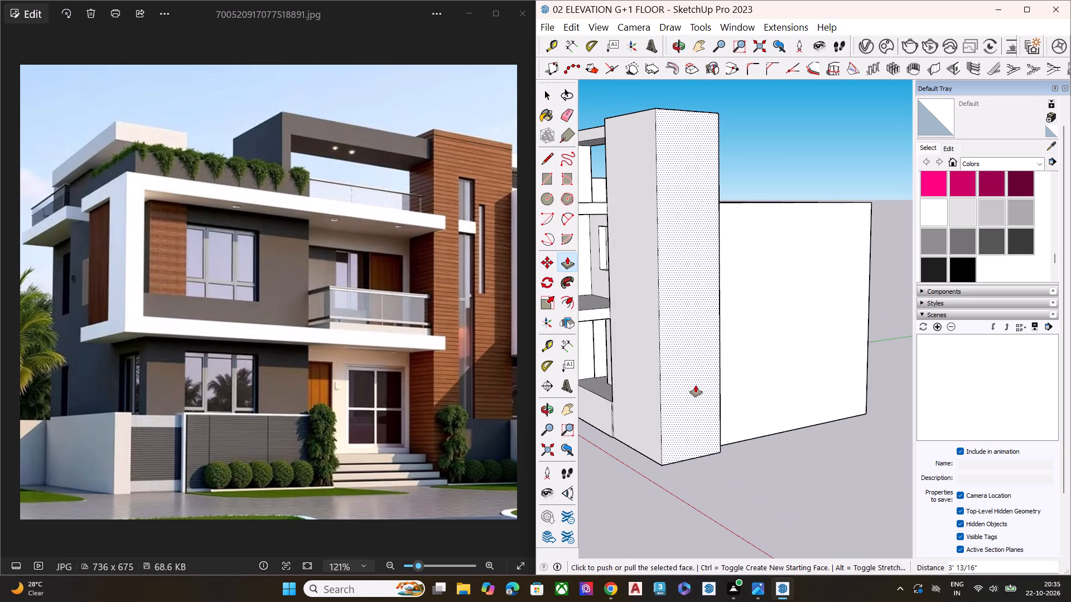
left_click(696, 385)
key("space")
Pull the side wall behind the stair tower outward until it is flush with the tower's outer side face.
middle_click_drag(701, 343, 670, 586)
scroll(701, 342, "up", 1)
scroll(779, 372, "up", 1)
left_click(776, 373)
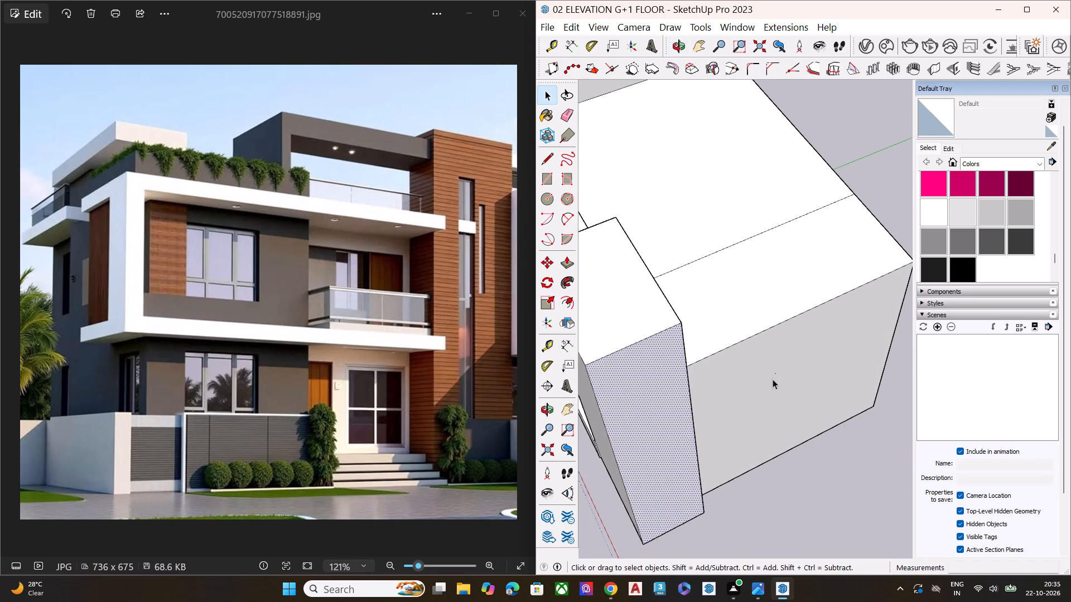
middle_click_drag(756, 374, 579, 405)
scroll(579, 405, "up", 1)
key("p")
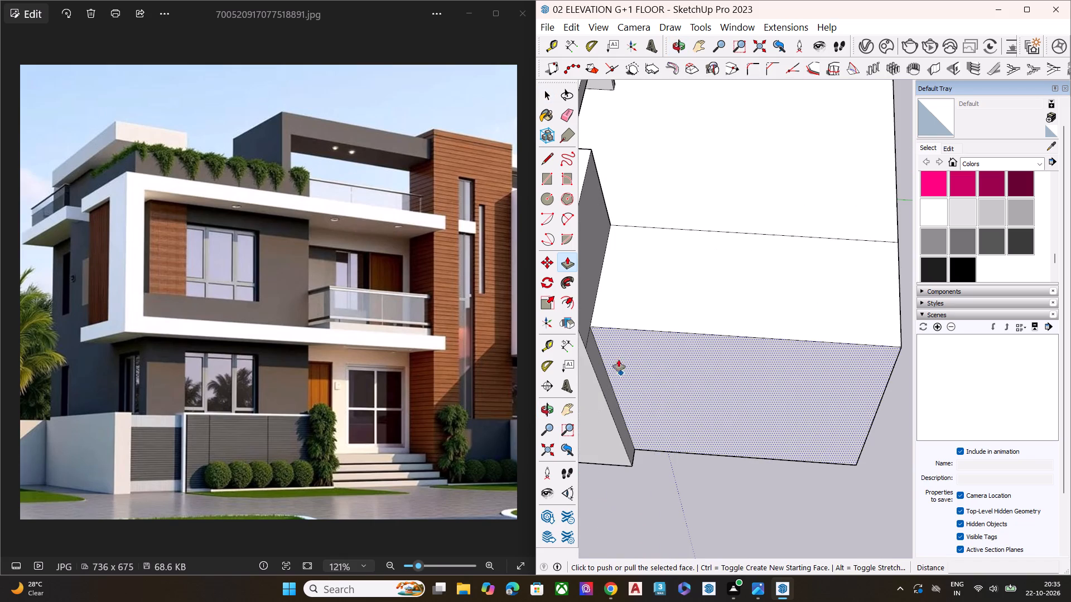
left_click(592, 324)
left_click(587, 347)
key("space")
Examine the widened stair tower and side wall from several angles, comparing the front proportions with the reference photo.
middle_click_drag(617, 375, 676, 344)
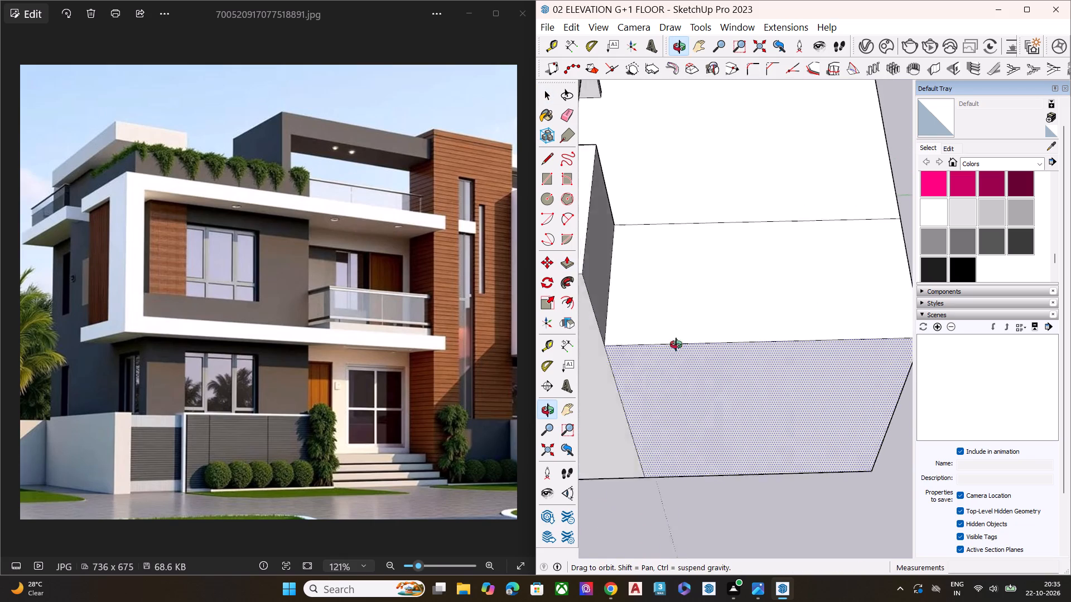
middle_click_drag(676, 344, 759, 324)
scroll(763, 328, "down", 8)
scroll(756, 341, "up", 1)
scroll(748, 349, "down", 1)
scroll(702, 316, "up", 1)
middle_click_drag(705, 313, 895, 203)
key("space")
scroll(779, 273, "down", 1)
scroll(779, 273, "up", 3)
scroll(779, 277, "down", 5)
middle_click_drag(760, 289, 770, 278)
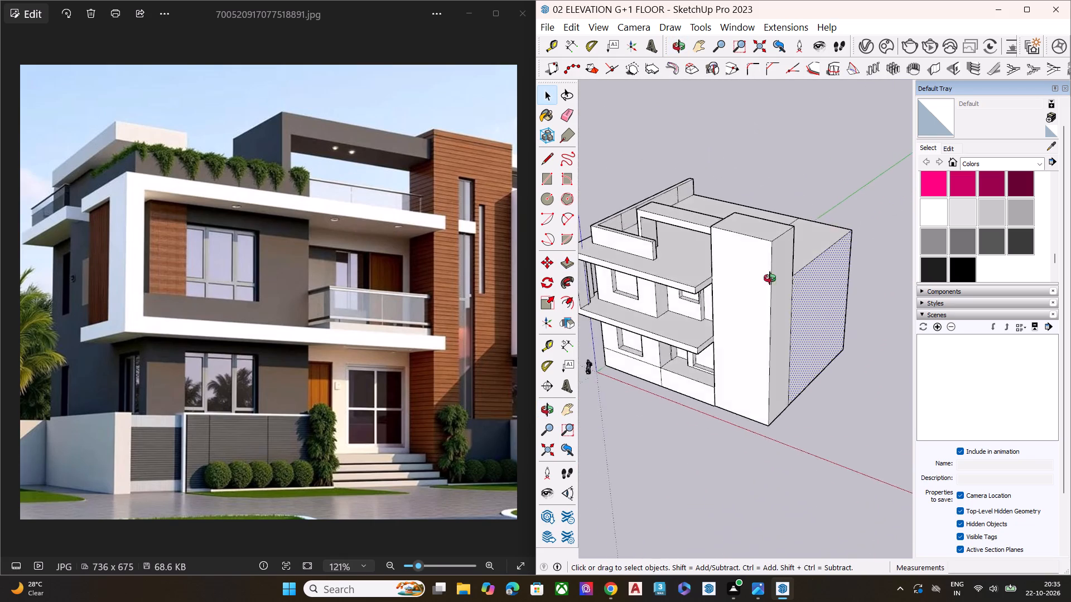
middle_click_drag(770, 278, 902, 186)
left_click(845, 341)
middle_click_drag(812, 302, 937, 218)
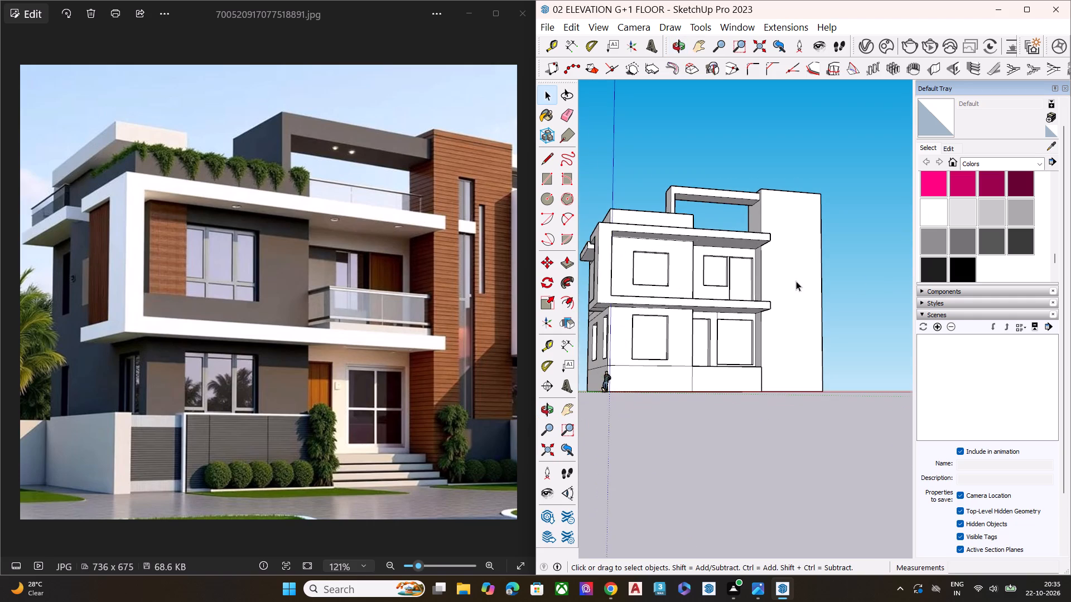
scroll(796, 281, "up", 1)
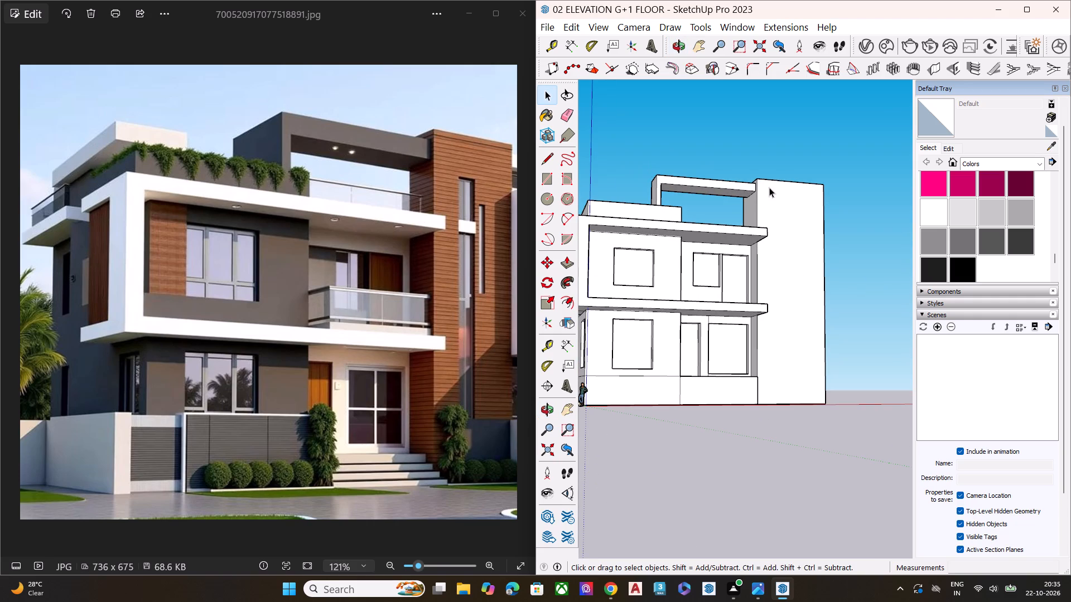